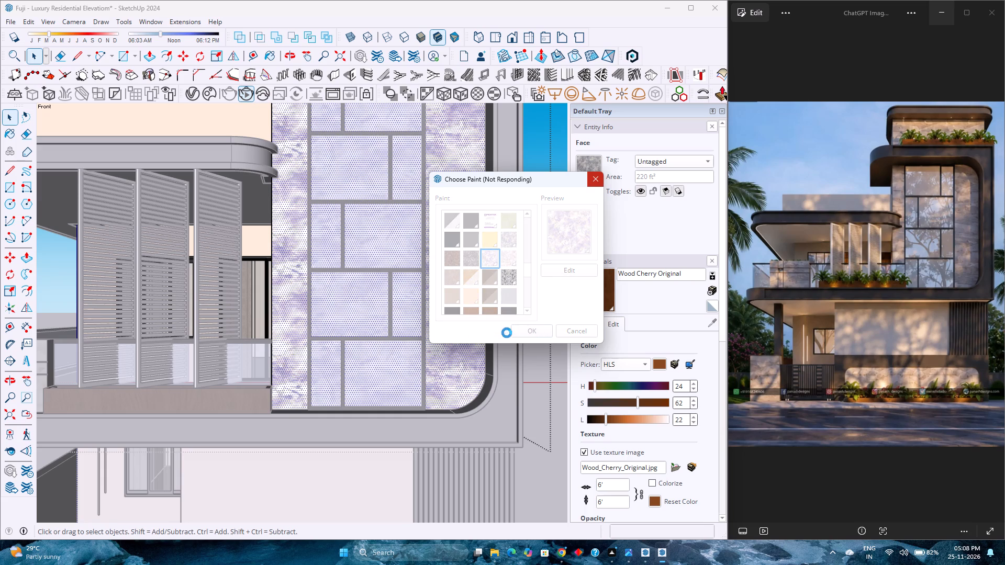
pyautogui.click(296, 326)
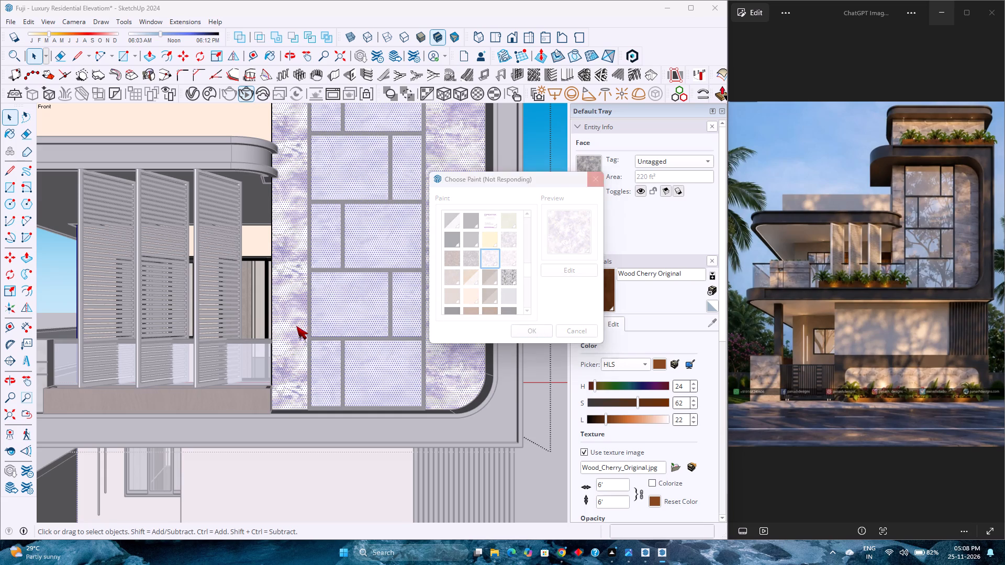
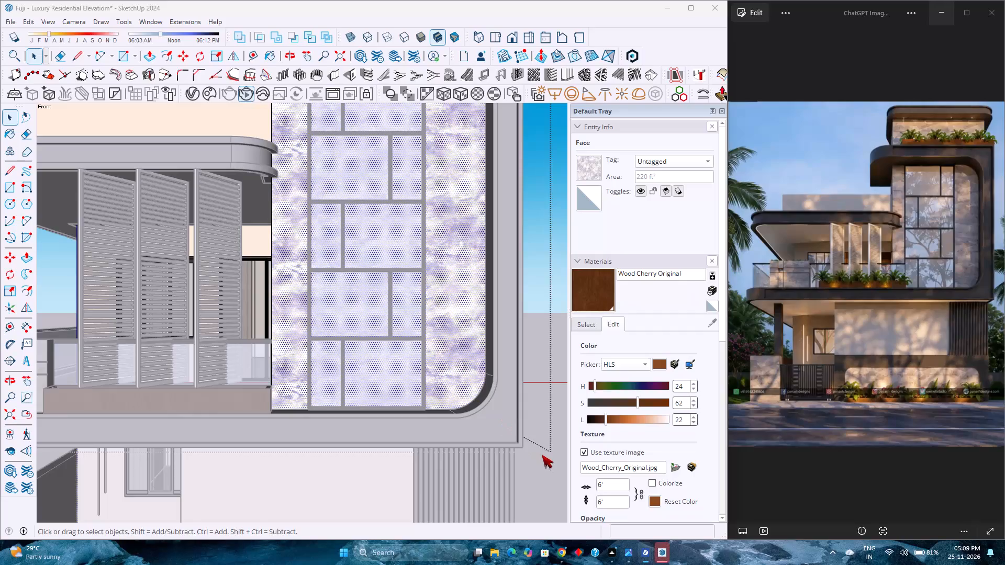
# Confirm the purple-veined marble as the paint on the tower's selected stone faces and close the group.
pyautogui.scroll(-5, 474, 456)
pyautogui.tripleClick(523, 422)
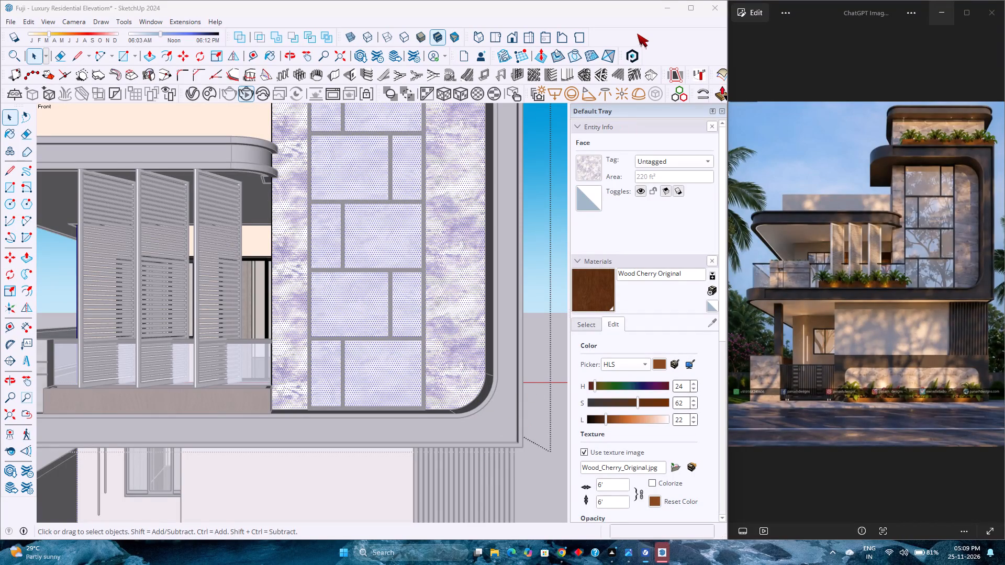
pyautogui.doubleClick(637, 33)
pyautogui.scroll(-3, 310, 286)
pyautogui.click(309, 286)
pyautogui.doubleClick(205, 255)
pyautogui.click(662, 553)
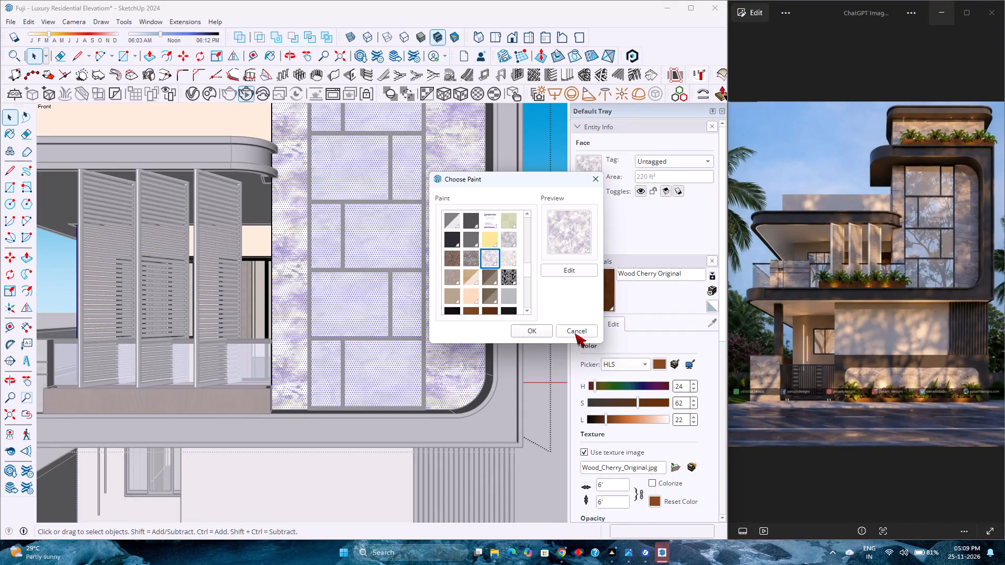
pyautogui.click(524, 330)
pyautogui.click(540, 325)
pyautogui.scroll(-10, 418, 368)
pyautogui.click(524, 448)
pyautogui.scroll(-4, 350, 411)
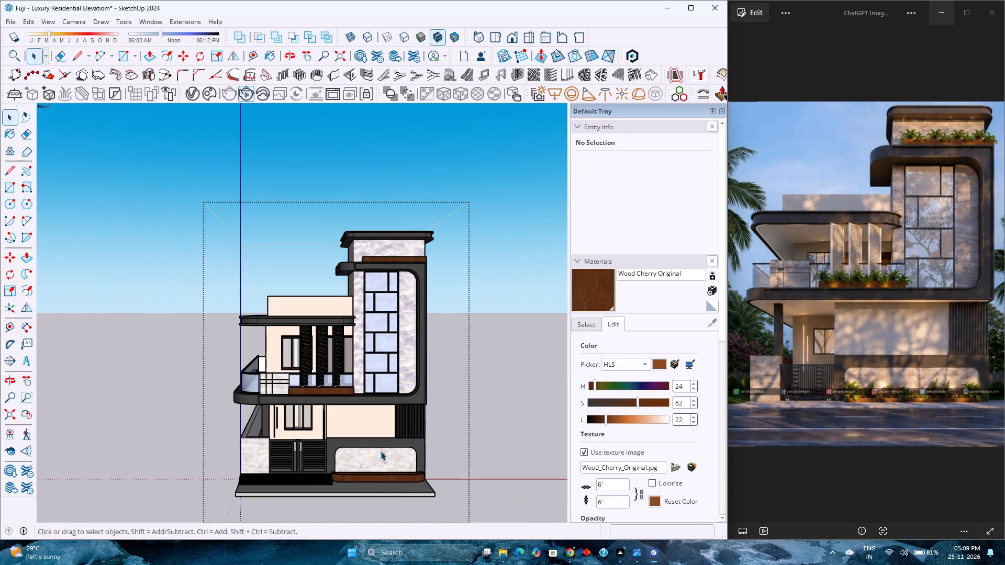
# Examine the front elevation's materials in the model and compare them with the last render in the V-Ray Frame Buffer.
pyautogui.scroll(3, 395, 480)
pyautogui.moveTo(390, 477); pyautogui.dragTo(385, 455, button='middle')
pyautogui.middleClick(385, 455)
pyautogui.scroll(-2, 385, 455)
pyautogui.scroll(3, 385, 455)
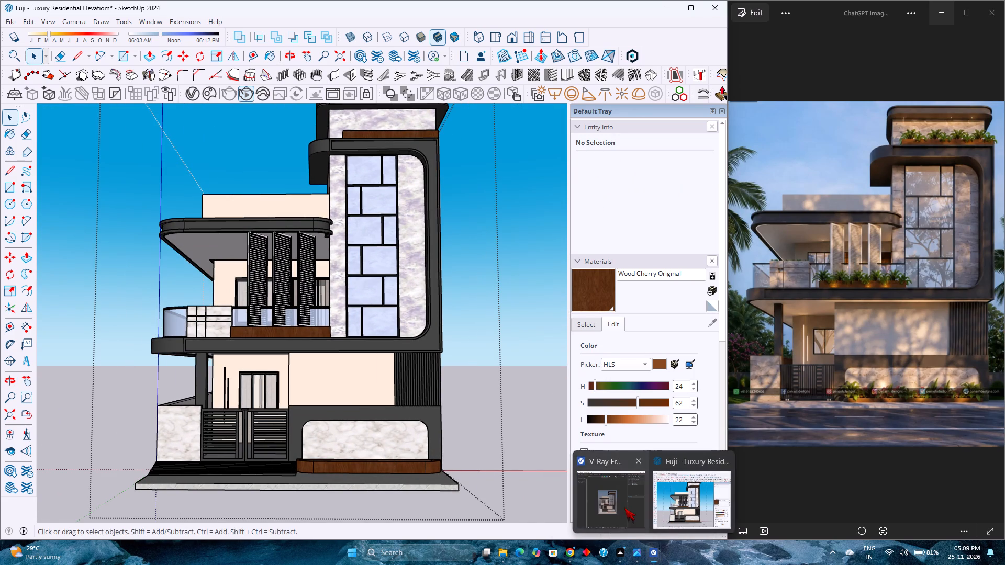
pyautogui.click(624, 507)
pyautogui.scroll(2, 536, 246)
pyautogui.scroll(-2, 536, 246)
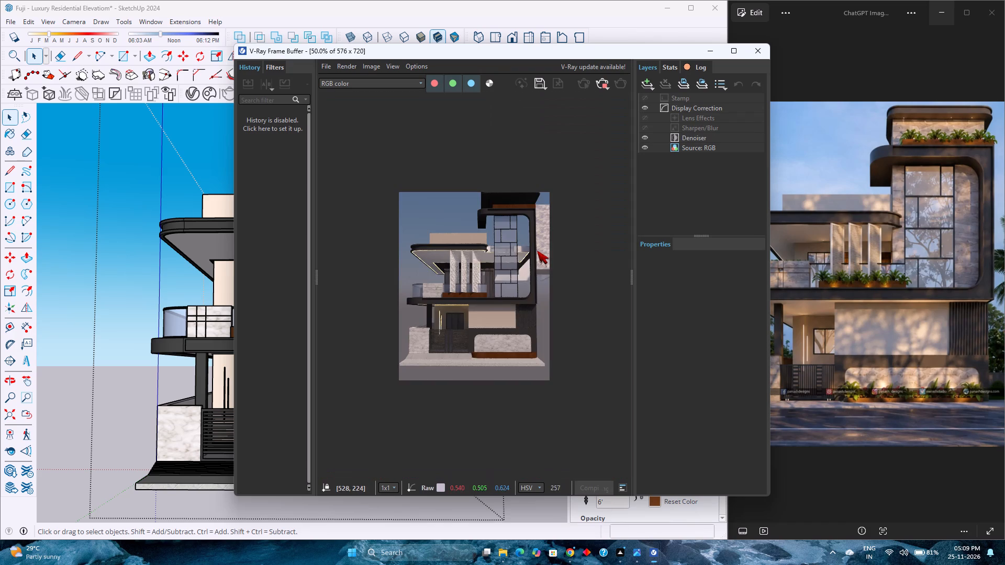
pyautogui.scroll(2, 553, 242)
pyautogui.scroll(-2, 553, 242)
pyautogui.scroll(1, 571, 220)
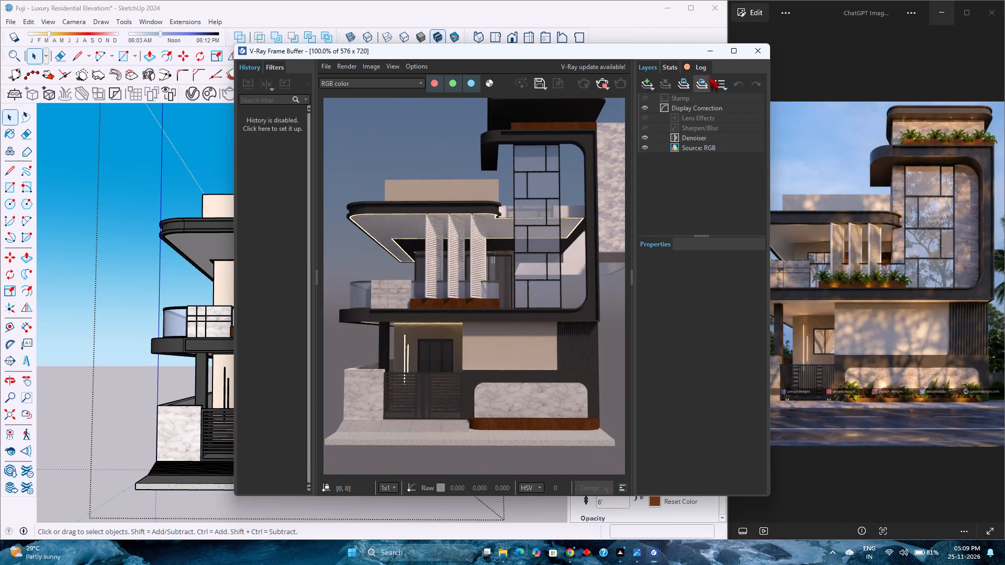
pyautogui.click(716, 55)
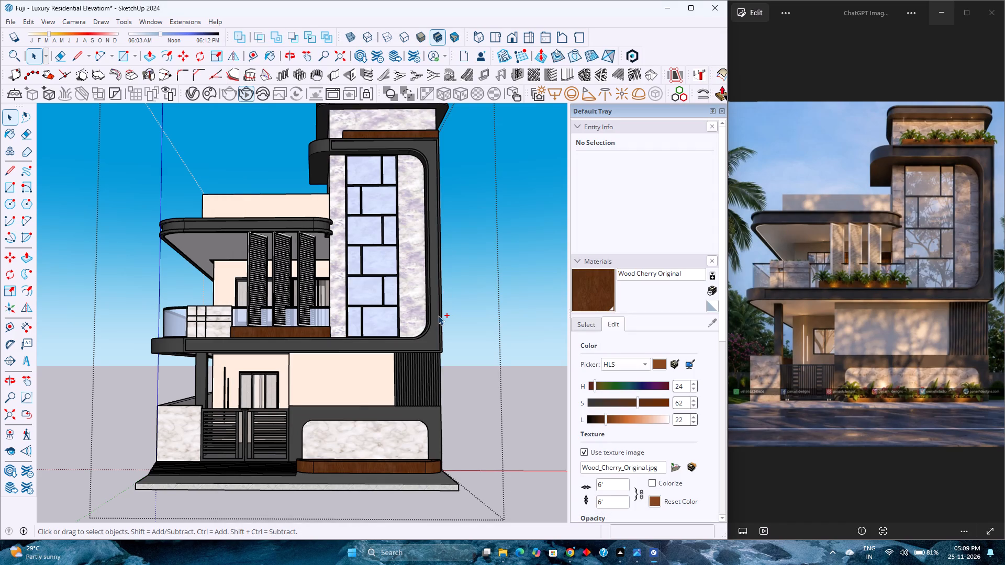
# Undo the tower's marble change, the Wood Cherry Original colour adjustments and the wood paint on the upper tower's planter.
pyautogui.hotkey('ctrl', 'z')
pyautogui.hotkey('ctrl', 'z')
pyautogui.hotkey('ctrl', 'z')
pyautogui.hotkey('ctrl', 'z')
pyautogui.hotkey('ctrl', 'z')
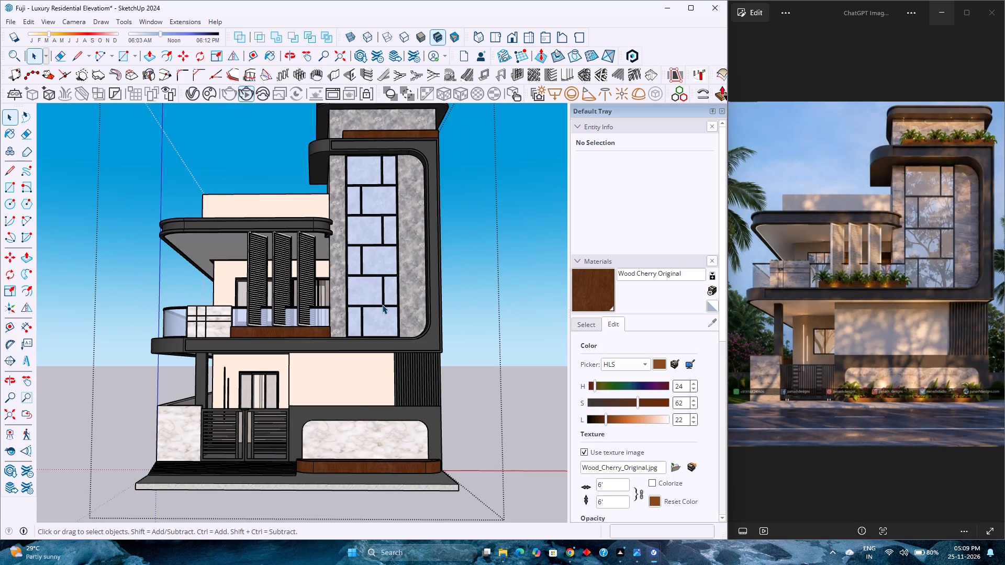
pyautogui.hotkey('ctrl', 'z')
pyautogui.hotkey('ctrl', 'z')
pyautogui.hotkey('ctrl', 'z')
pyautogui.hotkey('ctrl', 'z')
pyautogui.hotkey('ctrl', 'z')
pyautogui.hotkey('ctrl', 'z')
pyautogui.click(477, 306)
pyautogui.hotkey('ctrl', 'z')
pyautogui.hotkey('ctrl', 'z')
pyautogui.hotkey('ctrl', 'z')
pyautogui.hotkey('ctrl', 'z')
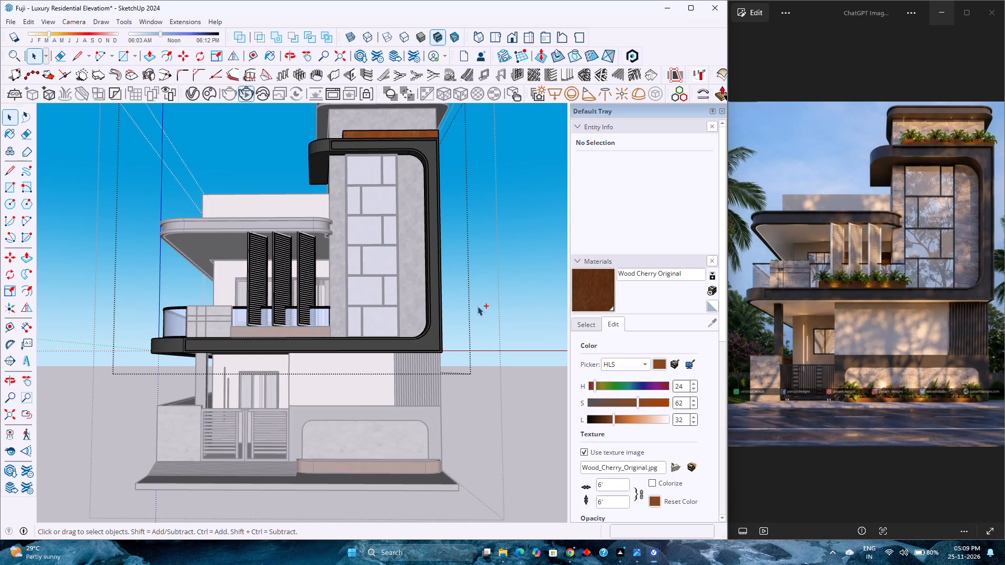
pyautogui.hotkey('ctrl', 'z')
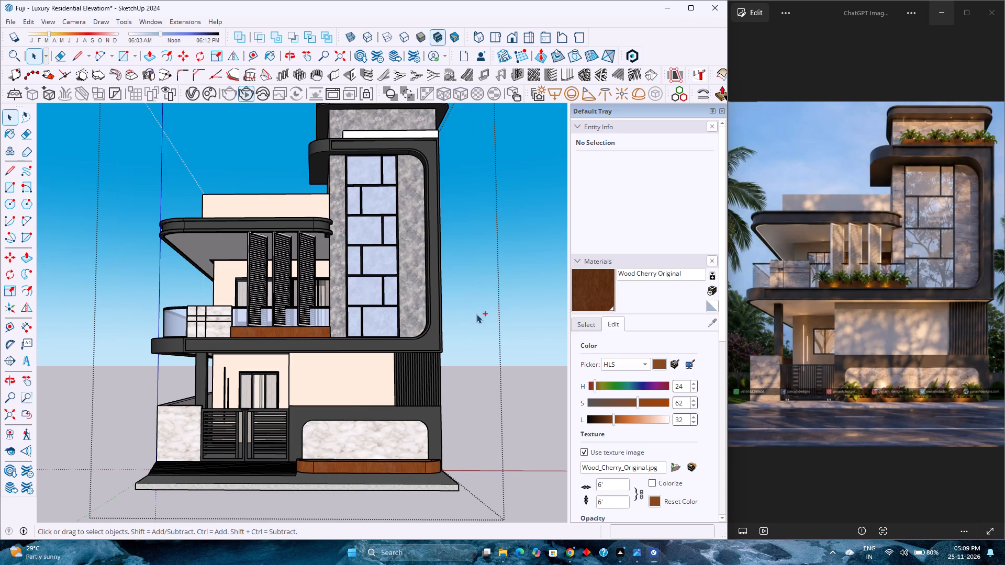
# Redo the upper planter's wood paint and the Wood Cherry Original colour adjustments up to H 24, S 63, L 21.
pyautogui.hotkey('ctrl', 'y')
pyautogui.hotkey('ctrl', 'y')
pyautogui.hotkey('ctrl', 'y')
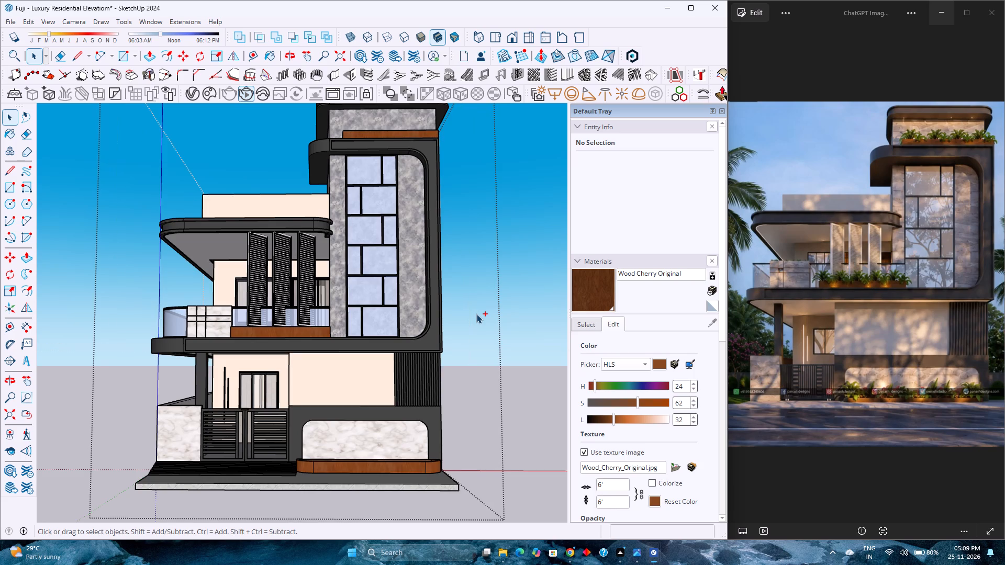
pyautogui.hotkey('ctrl', 'y')
pyautogui.hotkey('ctrl', 'y')
pyautogui.hotkey('ctrl', 'y')
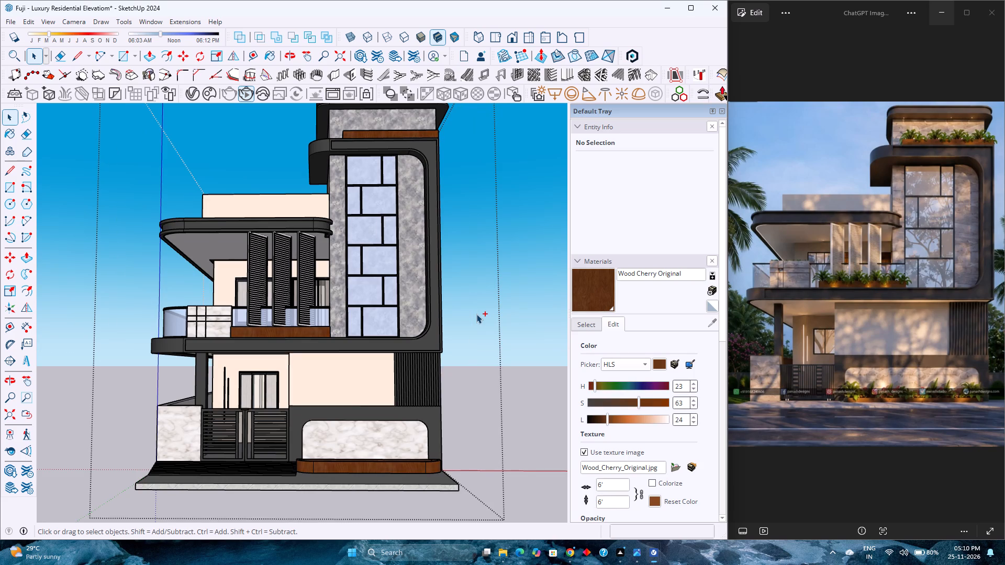
pyautogui.hotkey('ctrl', 'y')
pyautogui.hotkey('ctrl', 'y')
pyautogui.hotkey('ctrl', 'y')
pyautogui.hotkey('ctrl', 'y')
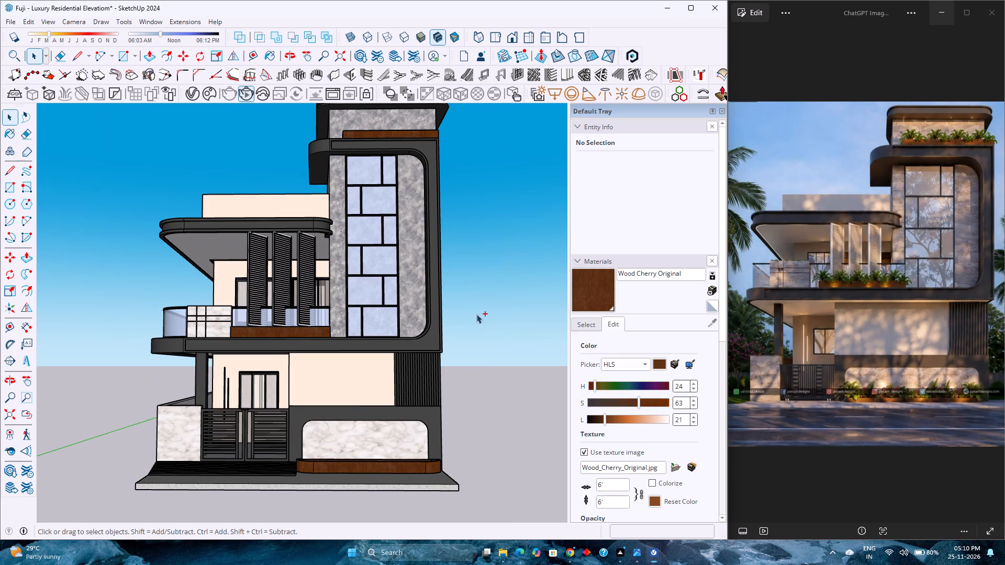
# Replace the paint on the tower's stone faces, including the top parapet, with the existing light white-beige marble material.
pyautogui.doubleClick(417, 309)
pyautogui.scroll(5, 417, 309)
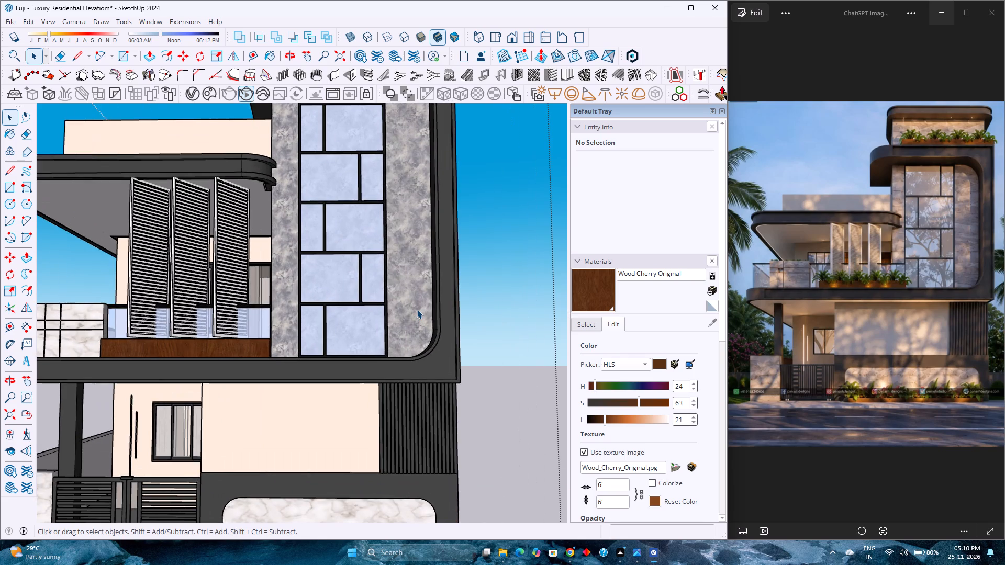
pyautogui.doubleClick(416, 309)
pyautogui.scroll(3, 416, 309)
pyautogui.moveTo(416, 309); pyautogui.dragTo(441, 380, button='middle')
pyautogui.click(413, 342)
pyautogui.scroll(-13, 413, 342)
pyautogui.click(589, 168)
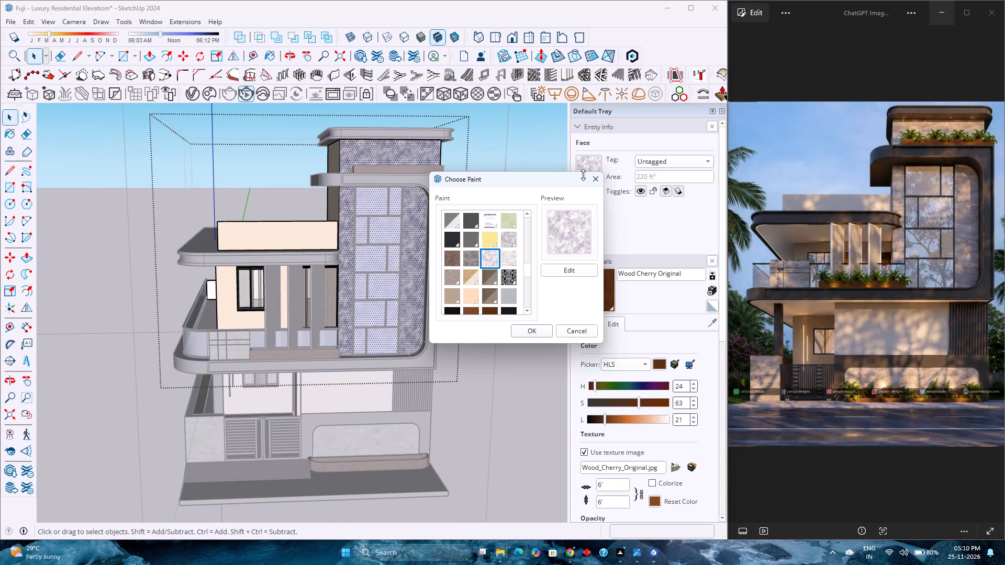
pyautogui.click(513, 262)
pyautogui.click(532, 331)
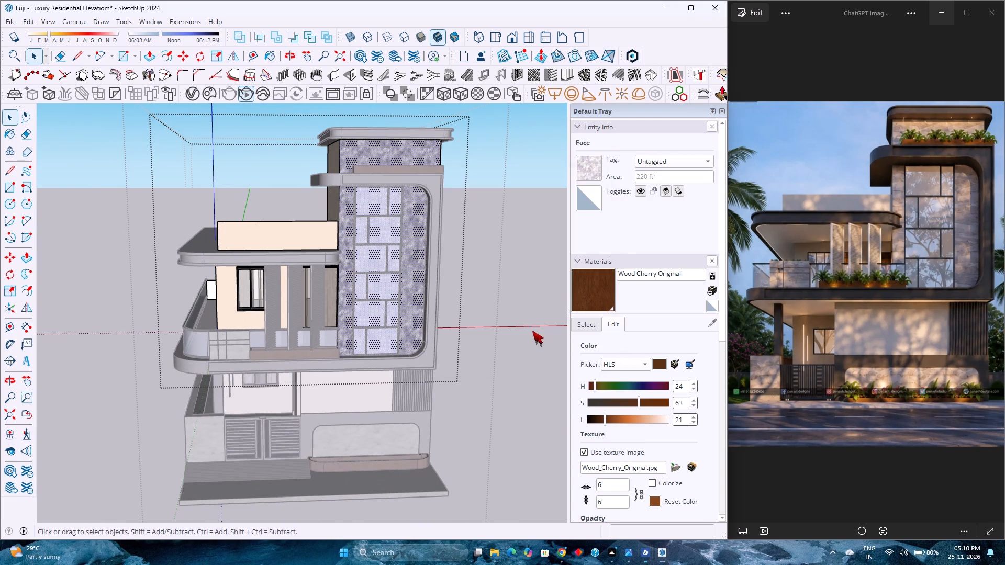
pyautogui.click(508, 406)
pyautogui.scroll(-2, 486, 410)
pyautogui.click(521, 451)
pyautogui.moveTo(495, 444); pyautogui.dragTo(464, 384, button='middle')
pyautogui.middleClick(464, 384)
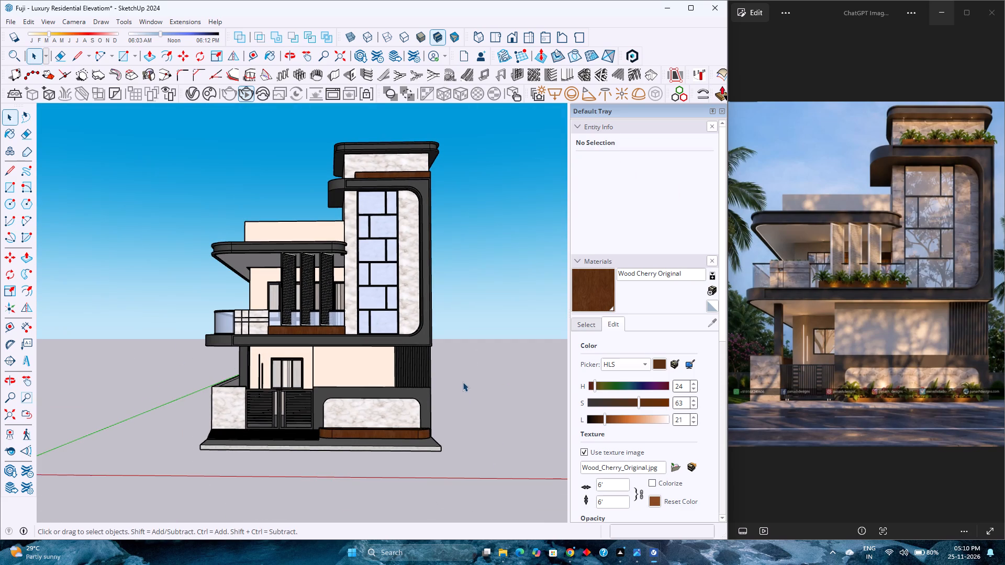
# Save the model with the tower's new marble paint.
pyautogui.hotkey('ctrl', 's')
pyautogui.scroll(8, 440, 376)
pyautogui.scroll(-9, 417, 351)
pyautogui.scroll(4, 415, 350)
pyautogui.scroll(-3, 415, 350)
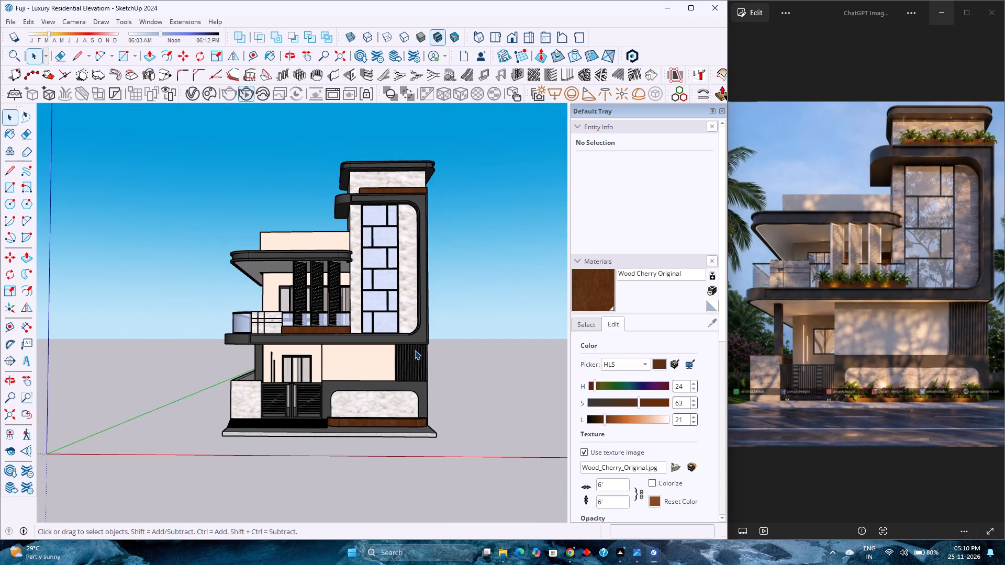
pyautogui.hotkey('ctrl', 's')
# Switch to the standard Front view, fit the whole building in it and save the model.
pyautogui.scroll(-4, 362, 355)
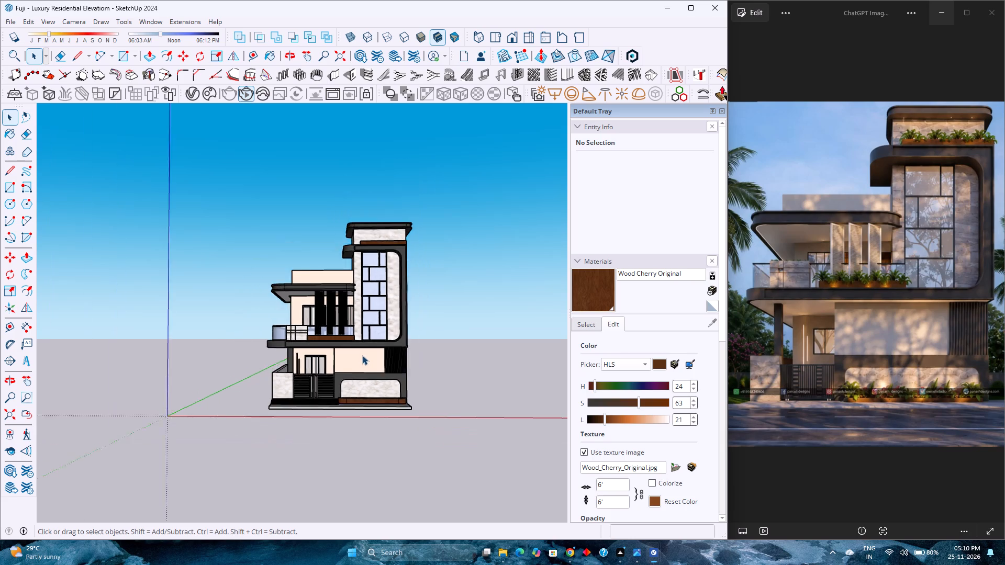
pyautogui.scroll(4, 362, 355)
pyautogui.click(514, 36)
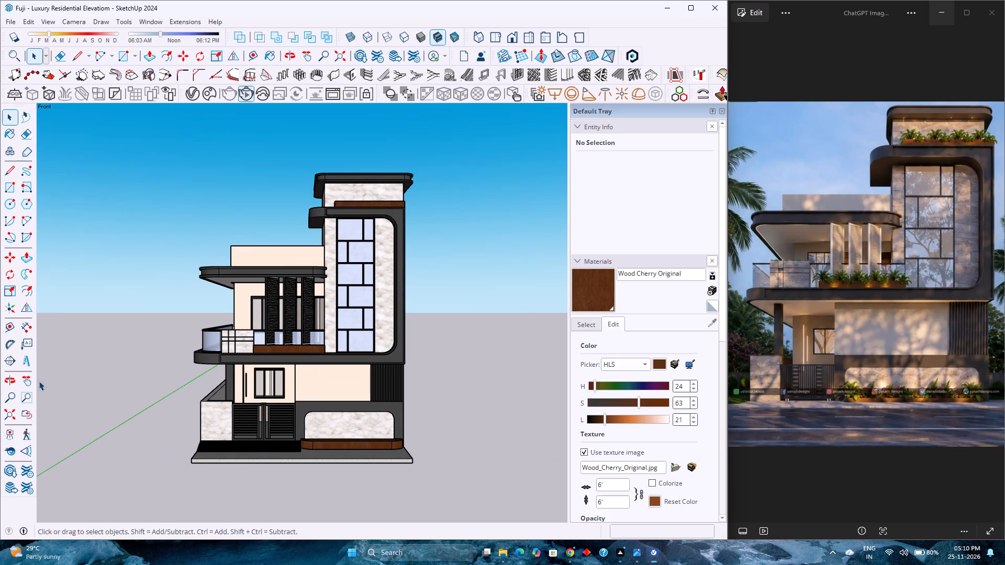
pyautogui.click(16, 415)
pyautogui.scroll(-2, 286, 397)
pyautogui.scroll(1, 286, 397)
pyautogui.scroll(-1, 286, 397)
pyautogui.scroll(2, 286, 397)
pyautogui.scroll(-2, 286, 397)
pyautogui.scroll(1, 286, 397)
pyautogui.hotkey('ctrl', 's')
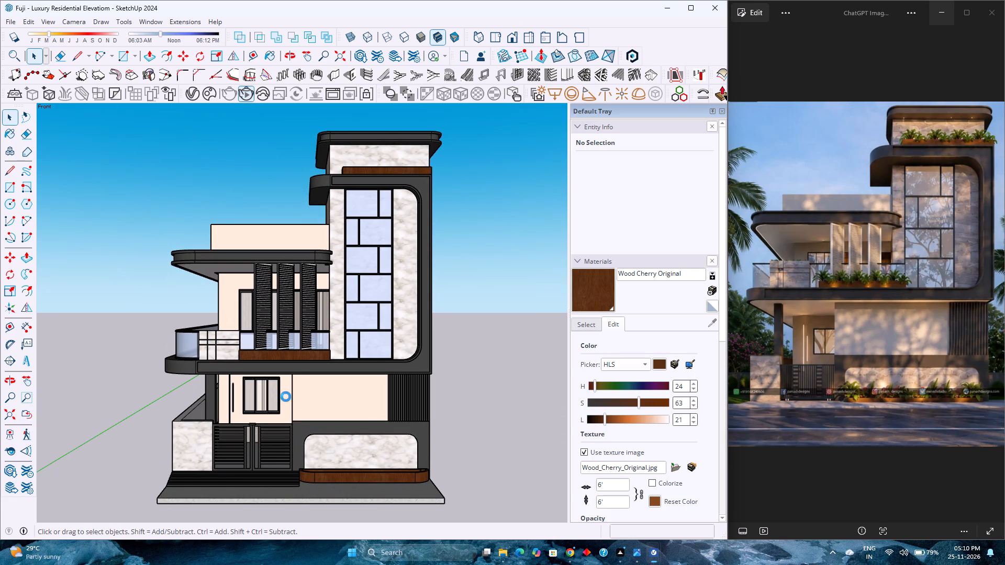
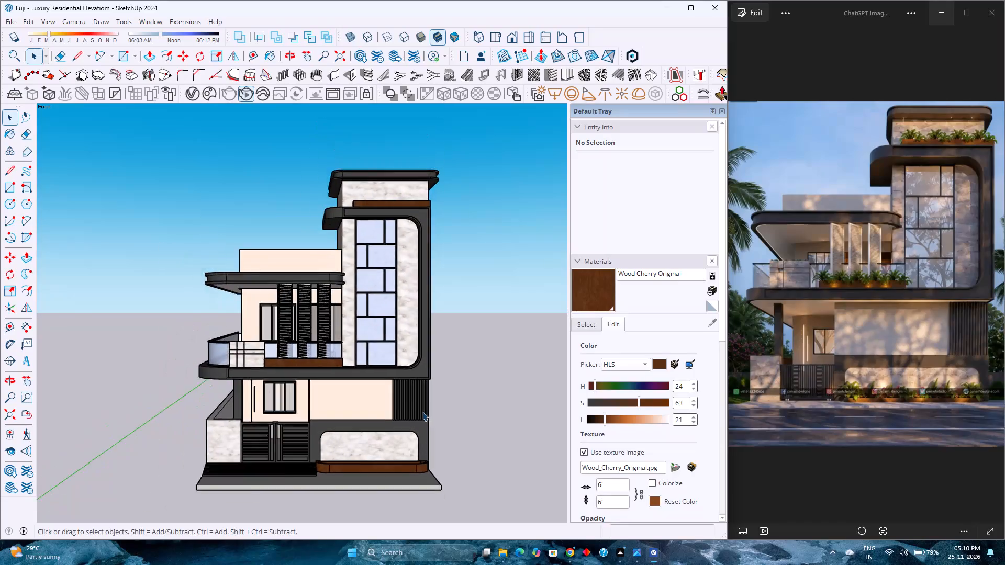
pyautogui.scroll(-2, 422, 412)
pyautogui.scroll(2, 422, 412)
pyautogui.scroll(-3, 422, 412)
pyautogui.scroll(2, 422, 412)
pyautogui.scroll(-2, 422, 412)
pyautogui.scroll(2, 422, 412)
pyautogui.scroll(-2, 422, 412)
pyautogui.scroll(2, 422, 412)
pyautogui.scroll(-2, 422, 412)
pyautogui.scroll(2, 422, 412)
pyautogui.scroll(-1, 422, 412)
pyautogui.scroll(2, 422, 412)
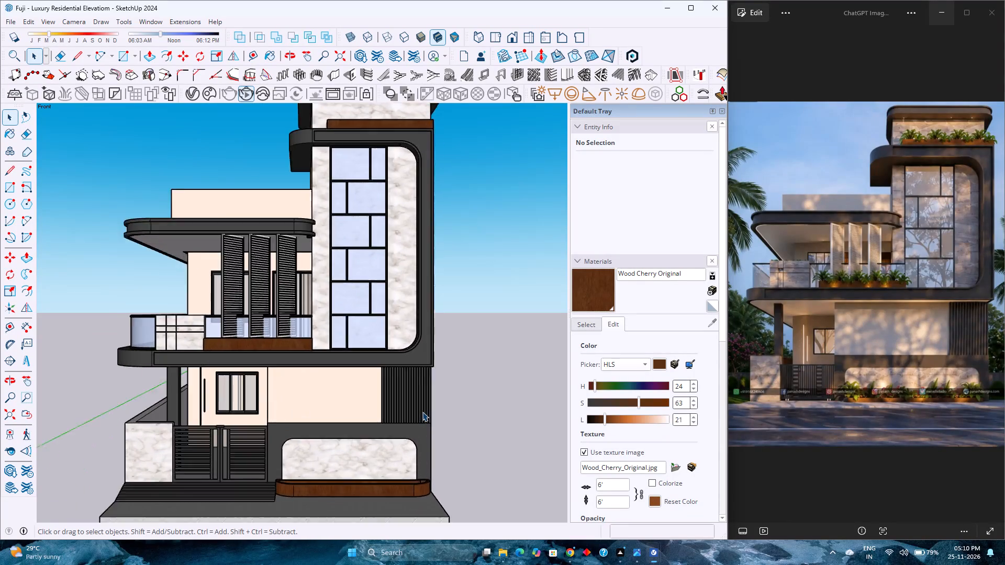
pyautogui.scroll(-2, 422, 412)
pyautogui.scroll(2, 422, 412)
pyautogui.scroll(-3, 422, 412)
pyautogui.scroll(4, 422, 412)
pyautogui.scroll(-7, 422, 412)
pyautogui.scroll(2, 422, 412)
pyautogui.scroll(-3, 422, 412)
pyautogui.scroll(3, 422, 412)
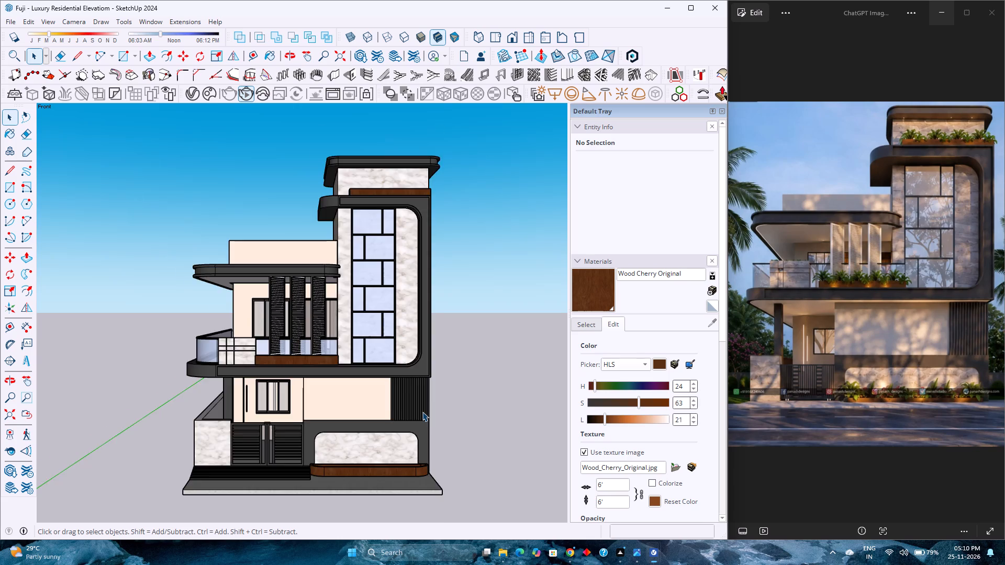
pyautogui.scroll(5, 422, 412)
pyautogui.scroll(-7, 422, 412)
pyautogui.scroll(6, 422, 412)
# Examine the compound wall, gate, grooved entrance ramp and front paving from several angles, including from above.
pyautogui.moveTo(275, 403); pyautogui.dragTo(443, 376, button='middle')
pyautogui.middleClick(443, 376)
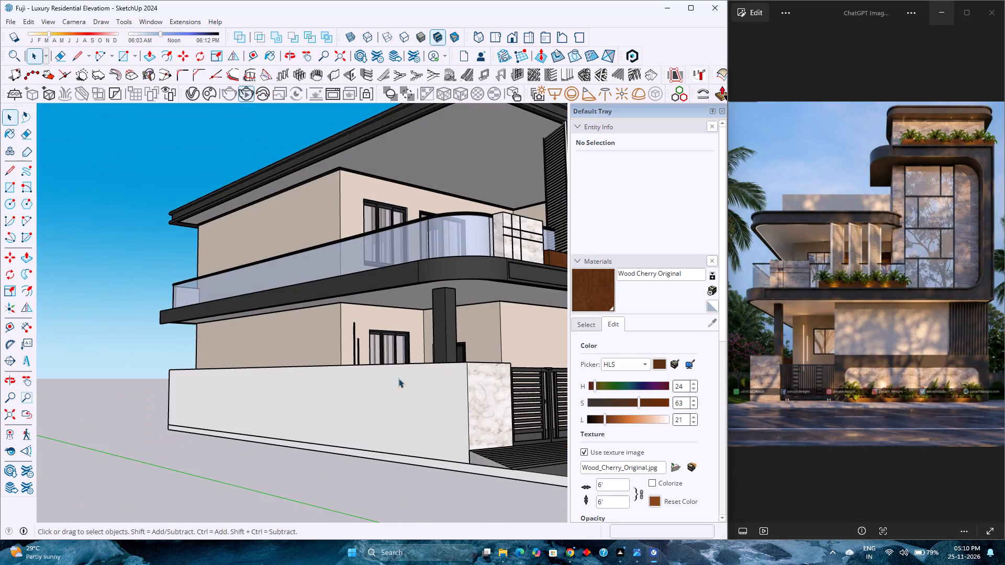
pyautogui.scroll(-3, 283, 381)
pyautogui.moveTo(407, 430); pyautogui.dragTo(382, 445, button='middle')
pyautogui.middleClick(382, 445)
pyautogui.scroll(3, 403, 479)
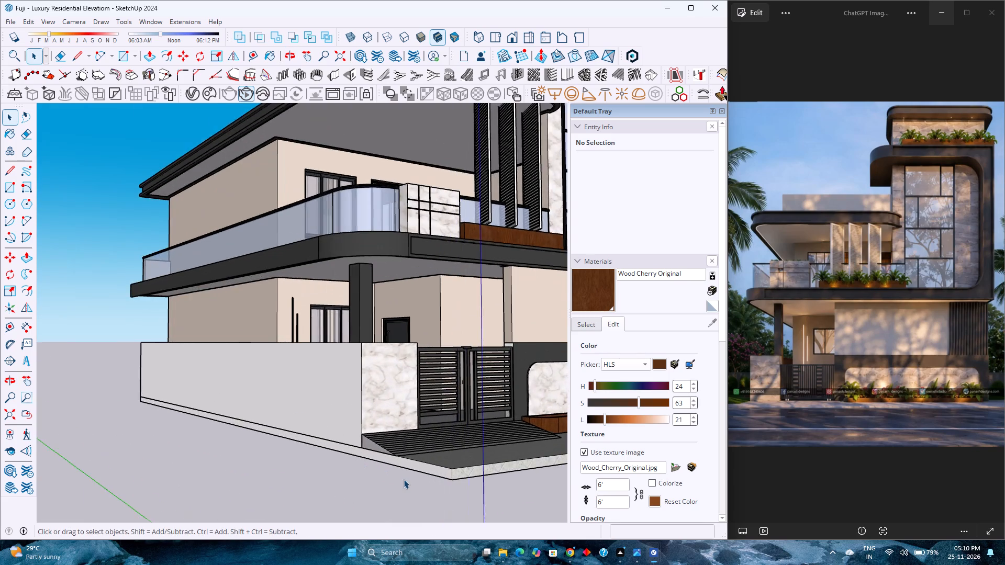
pyautogui.scroll(4, 404, 479)
pyautogui.moveTo(384, 460); pyautogui.dragTo(387, 532, button='middle')
pyautogui.scroll(8, 403, 384)
pyautogui.moveTo(403, 384); pyautogui.dragTo(397, 450, button='middle')
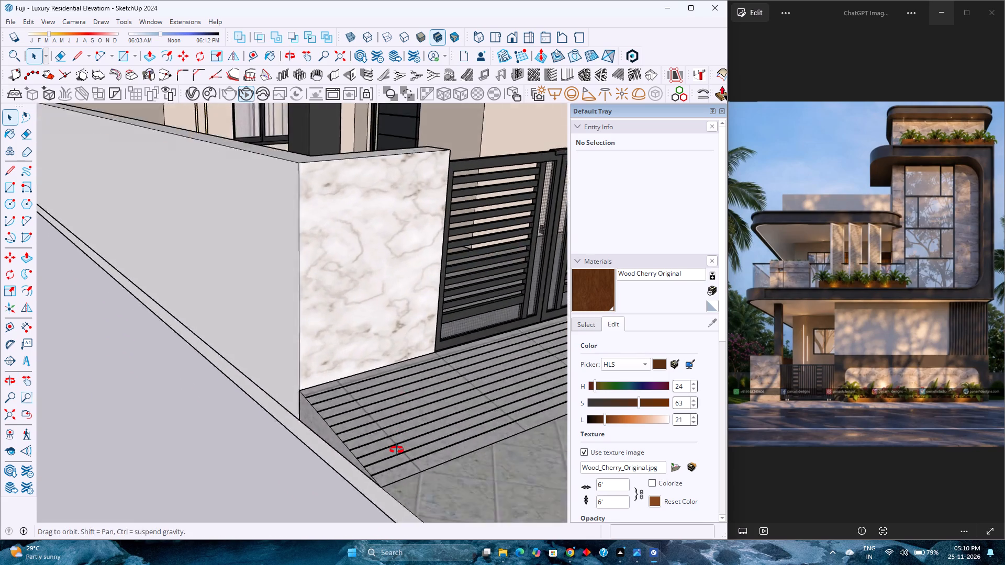
pyautogui.moveTo(397, 450); pyautogui.dragTo(385, 512, button='middle')
pyautogui.middleClick(385, 512)
pyautogui.scroll(-5, 254, 416)
pyautogui.scroll(5, 460, 423)
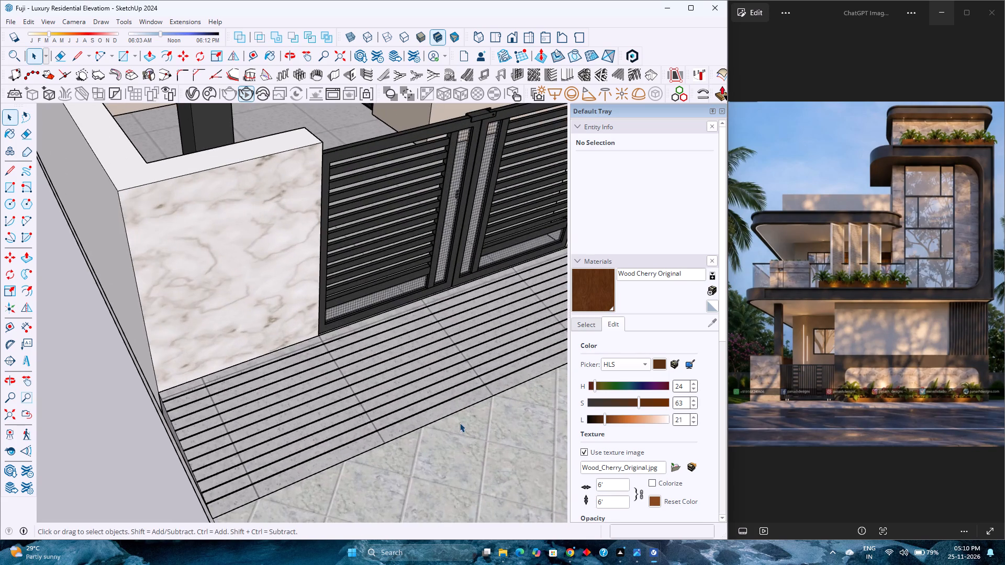
pyautogui.moveTo(456, 423); pyautogui.dragTo(269, 433, button='middle')
pyautogui.middleClick(269, 433)
pyautogui.scroll(-3, 283, 417)
pyautogui.scroll(-3, 396, 435)
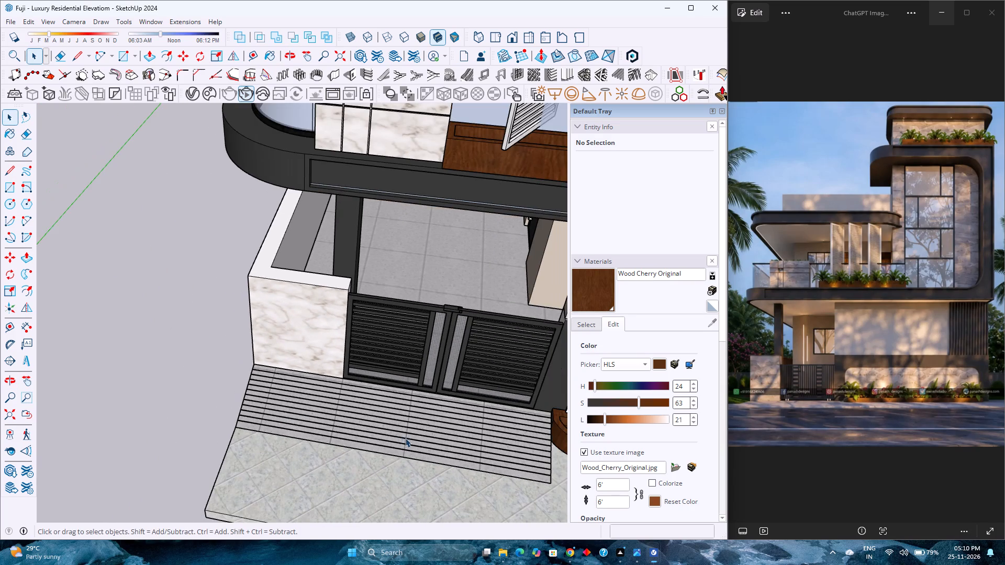
pyautogui.scroll(-8, 409, 439)
pyautogui.scroll(-4, 256, 425)
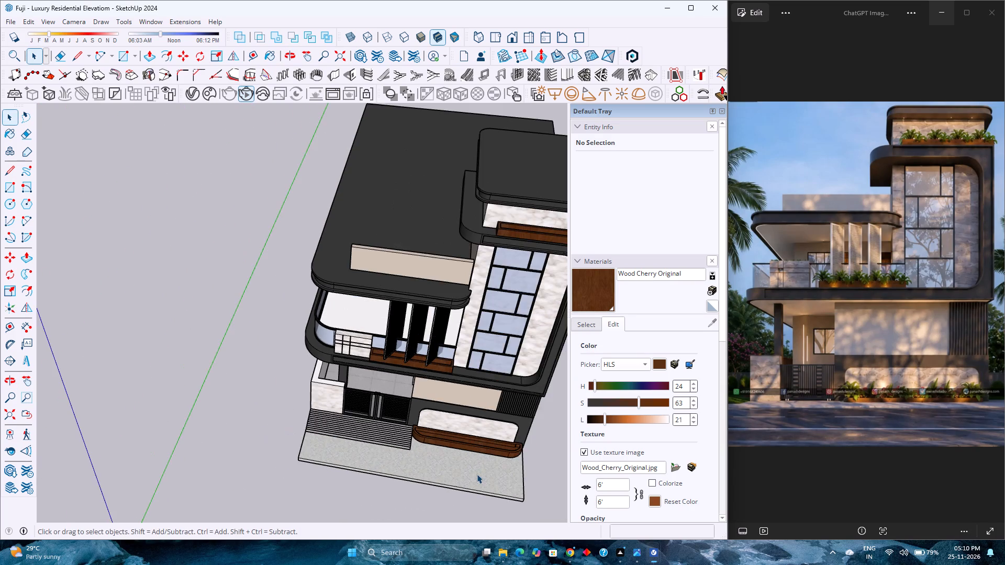
# Edit the front paving face's Basic Tile material to saturation 0, lightness 80 and a 5' by 5' texture size.
pyautogui.scroll(9, 477, 474)
pyautogui.scroll(4, 370, 459)
pyautogui.doubleClick(366, 458)
pyautogui.scroll(4, 366, 458)
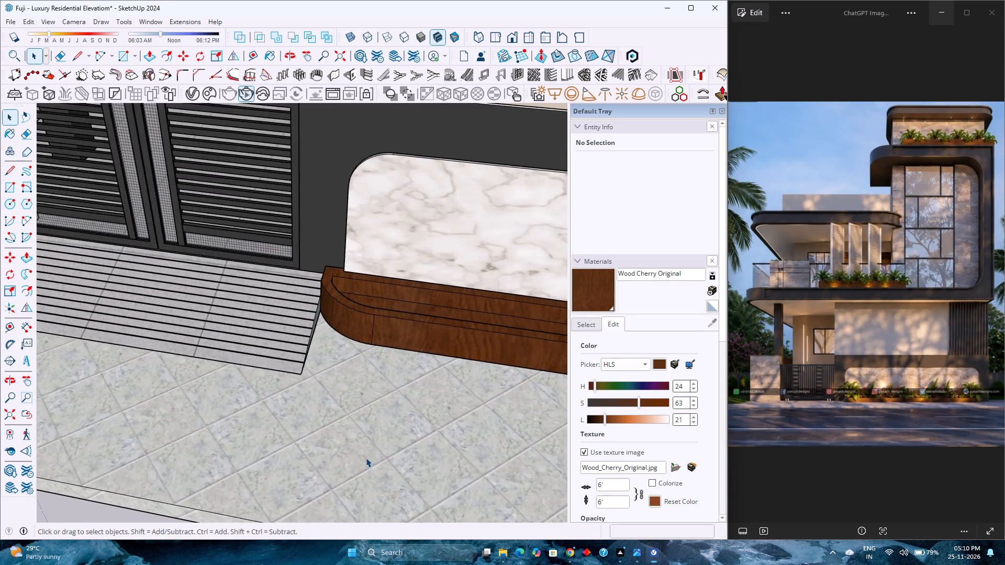
pyautogui.doubleClick(366, 458)
pyautogui.scroll(3, 366, 458)
pyautogui.click(366, 457)
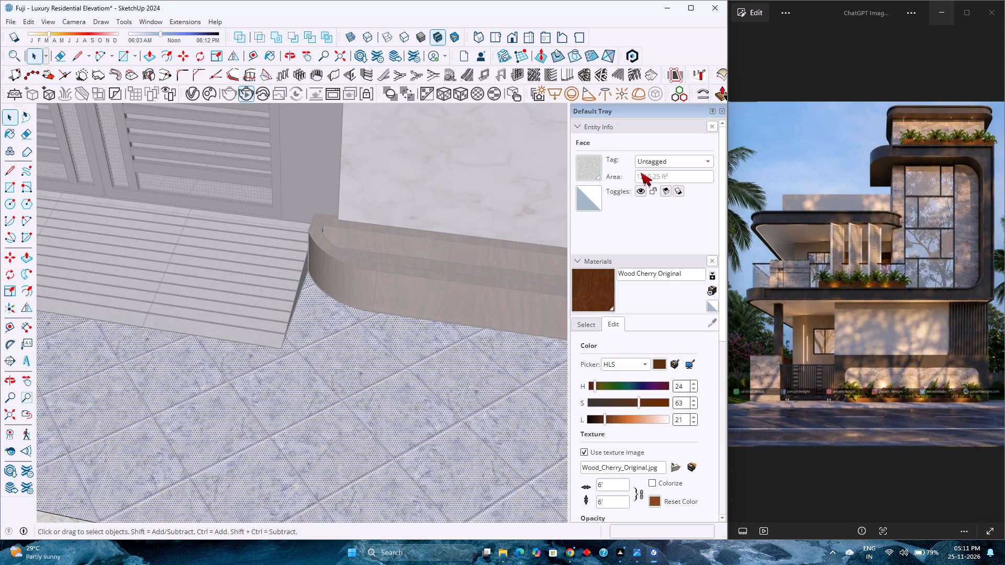
pyautogui.click(590, 166)
pyautogui.click(563, 269)
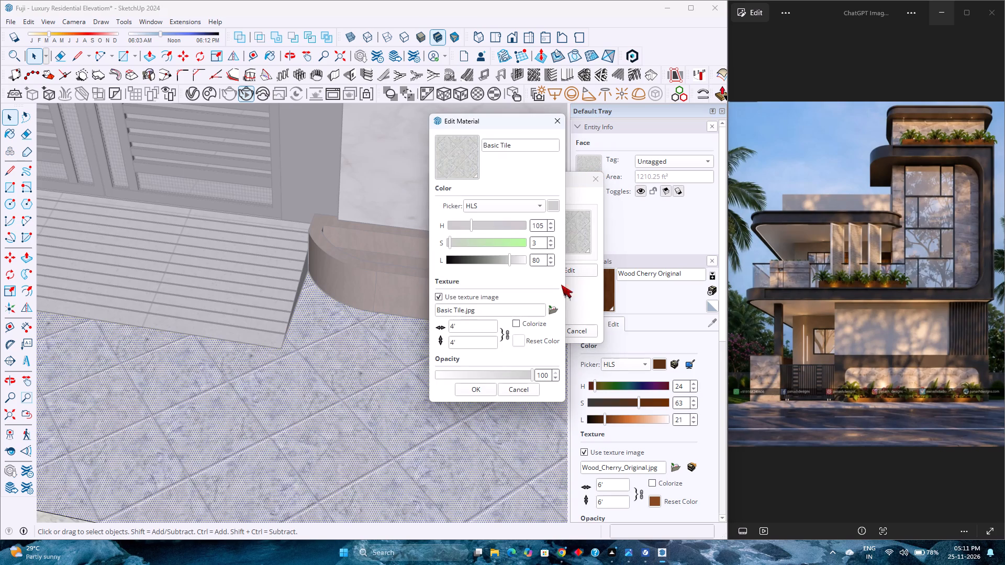
pyautogui.click(509, 260)
pyautogui.click(512, 261)
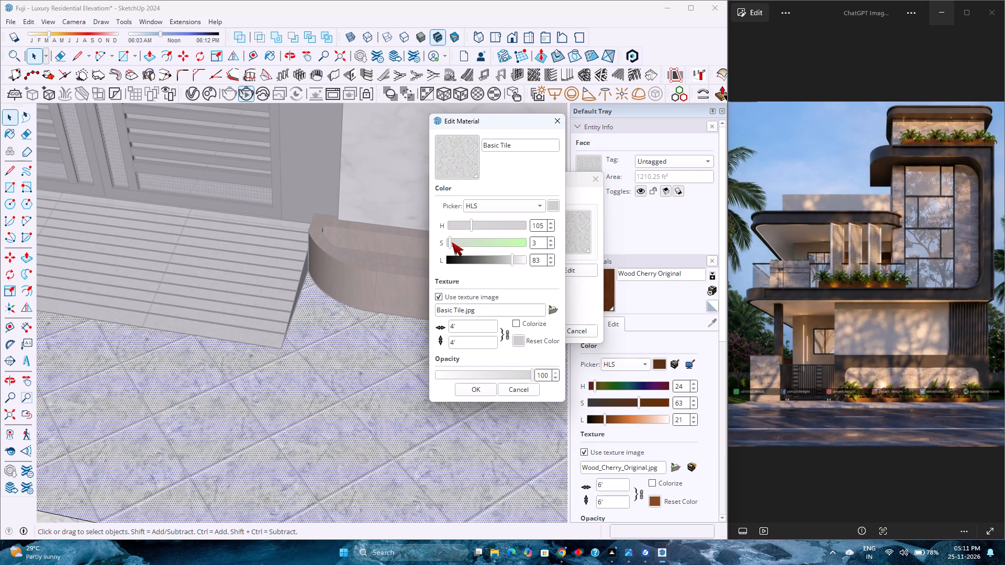
pyautogui.moveTo(451, 242); pyautogui.dragTo(429, 248)
pyautogui.click(511, 263)
pyautogui.click(453, 323)
pyautogui.press('BackSpace')
pyautogui.press('5')
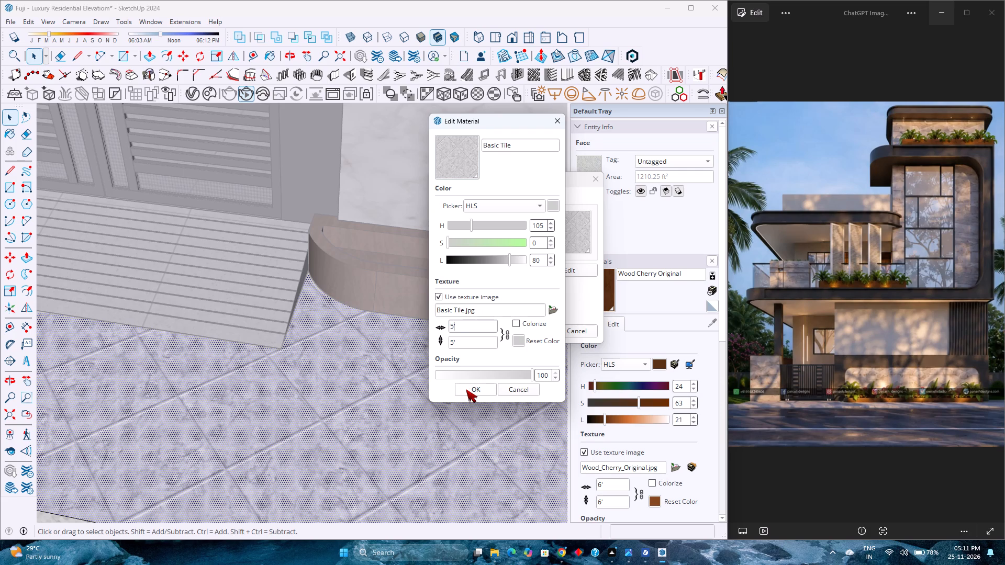
pyautogui.click(467, 390)
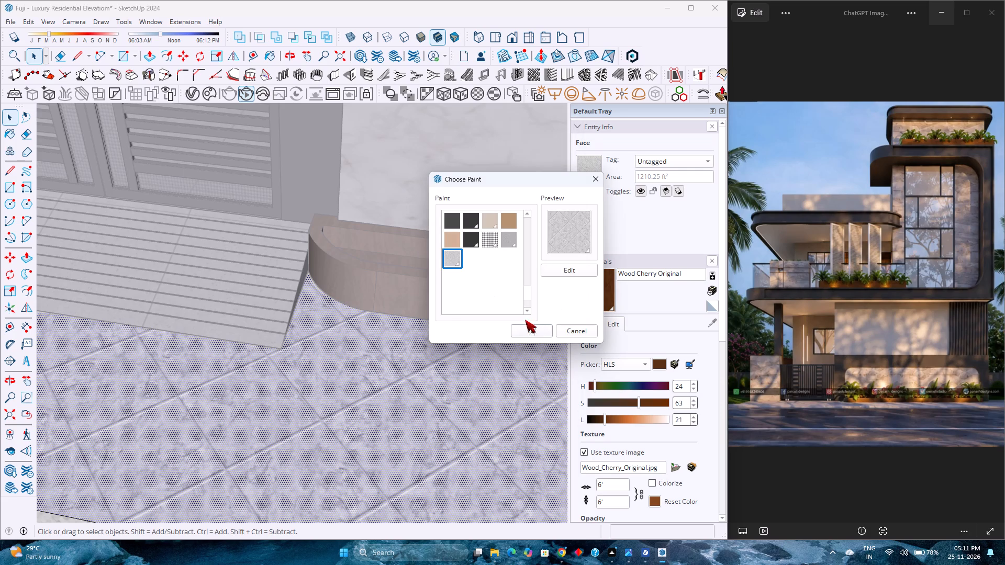
pyautogui.click(522, 332)
pyautogui.scroll(-14, 390, 368)
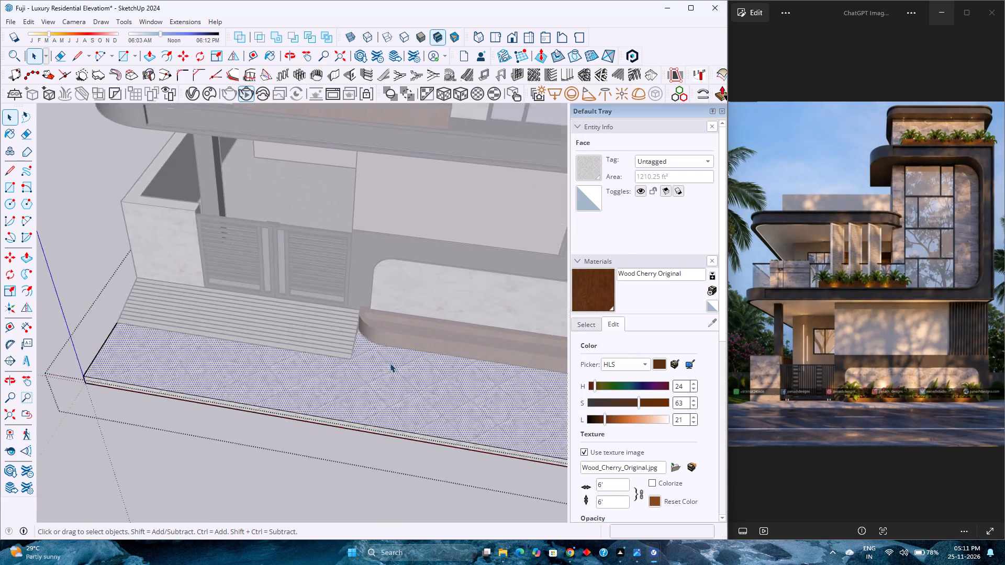
pyautogui.click(267, 449)
pyautogui.scroll(4, 392, 430)
pyautogui.scroll(6, 321, 416)
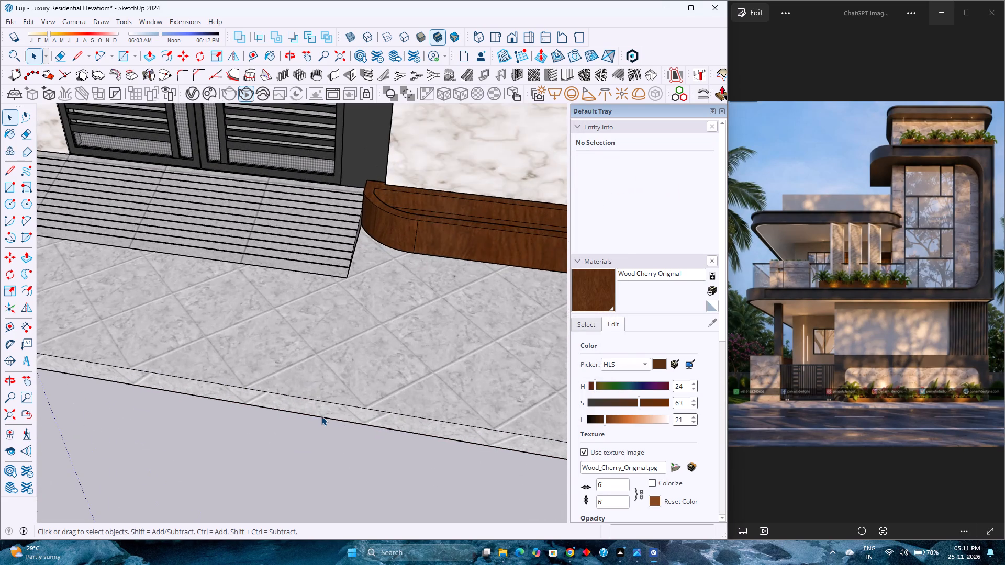
# Darken the front paving's Basic Tile material to lightness 74 and leave the group.
pyautogui.scroll(-8, 329, 395)
pyautogui.doubleClick(343, 387)
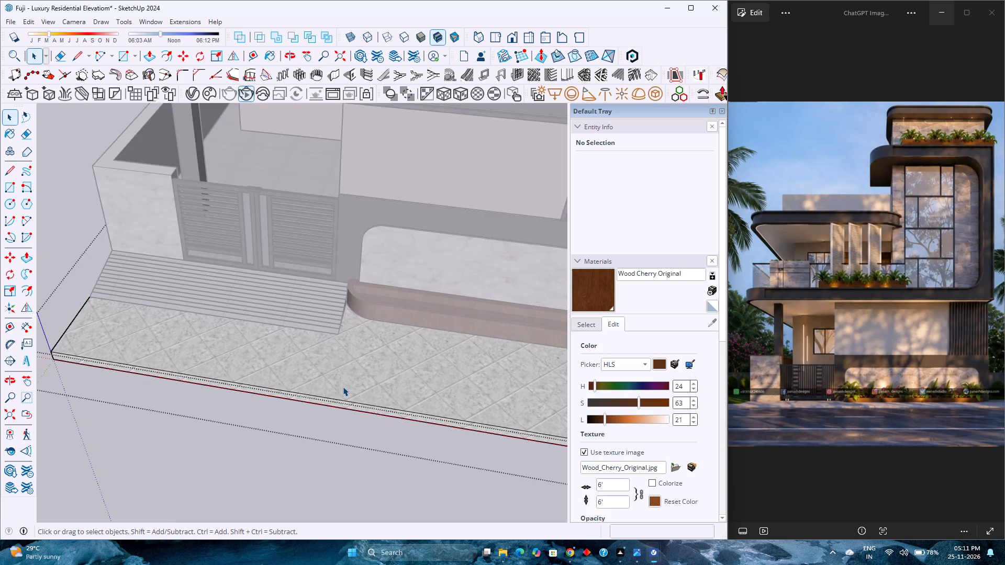
pyautogui.scroll(3, 343, 387)
pyautogui.click(343, 384)
pyautogui.click(589, 165)
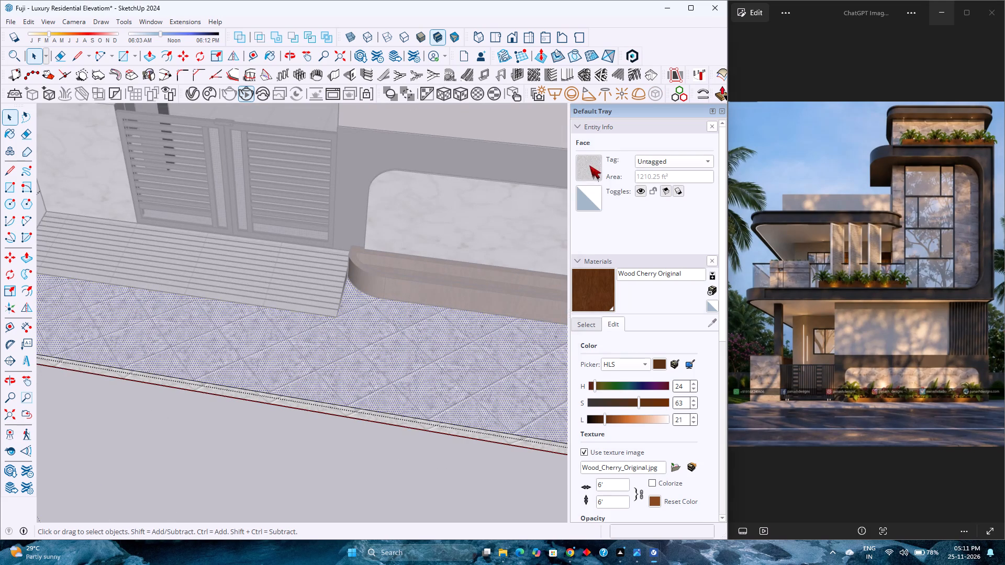
pyautogui.click(553, 273)
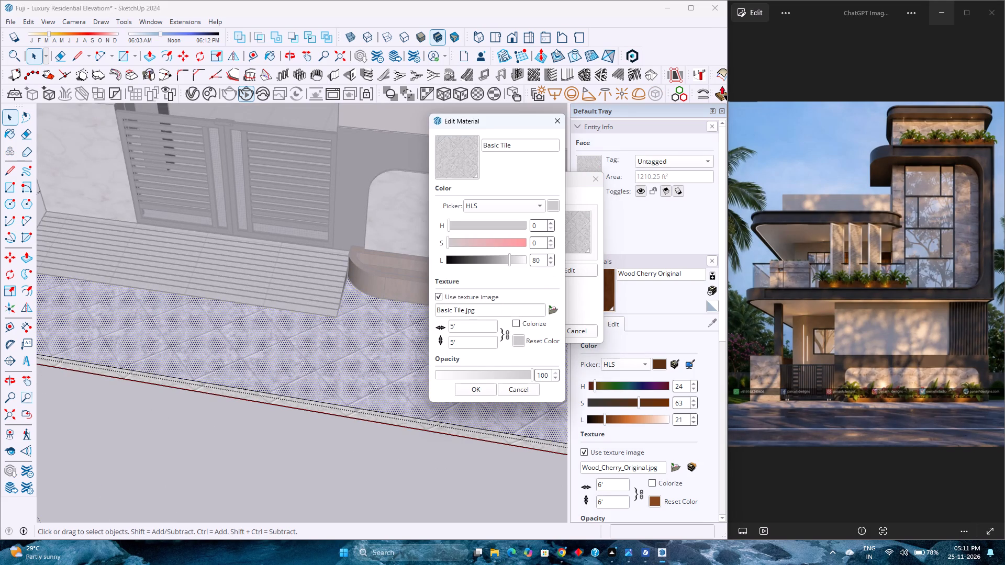
pyautogui.click(505, 262)
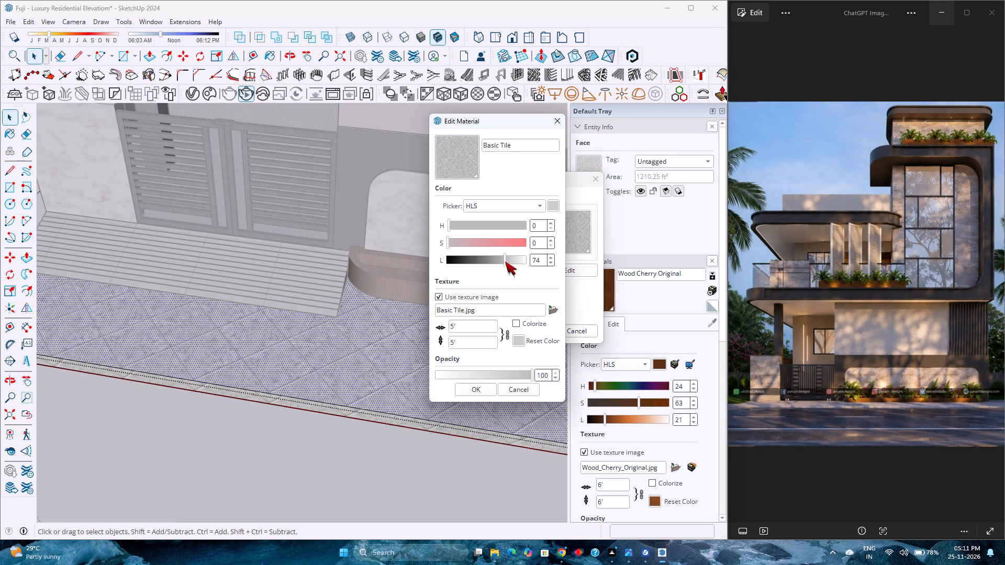
pyautogui.click(479, 388)
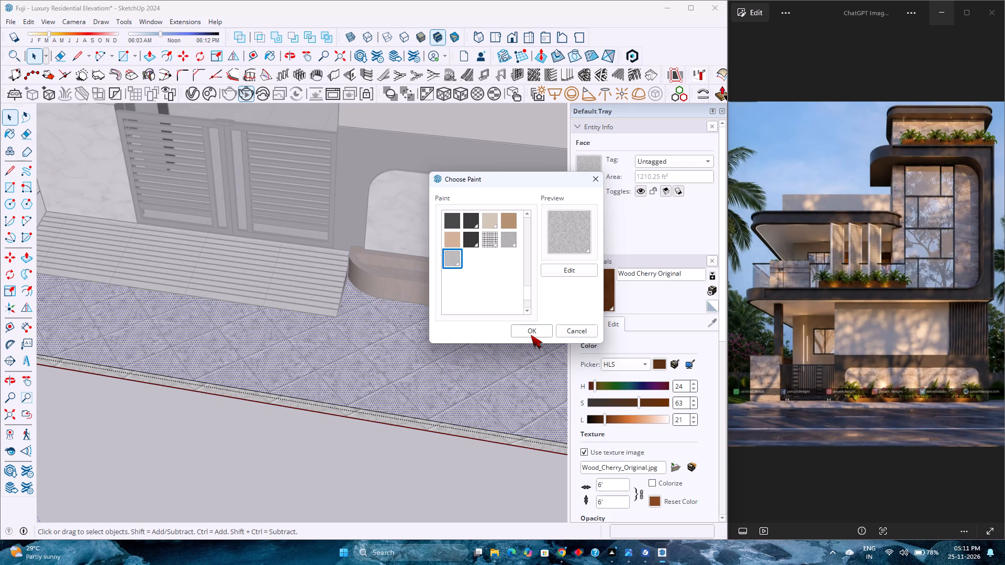
pyautogui.click(530, 332)
pyautogui.click(345, 443)
pyautogui.scroll(-6, 363, 414)
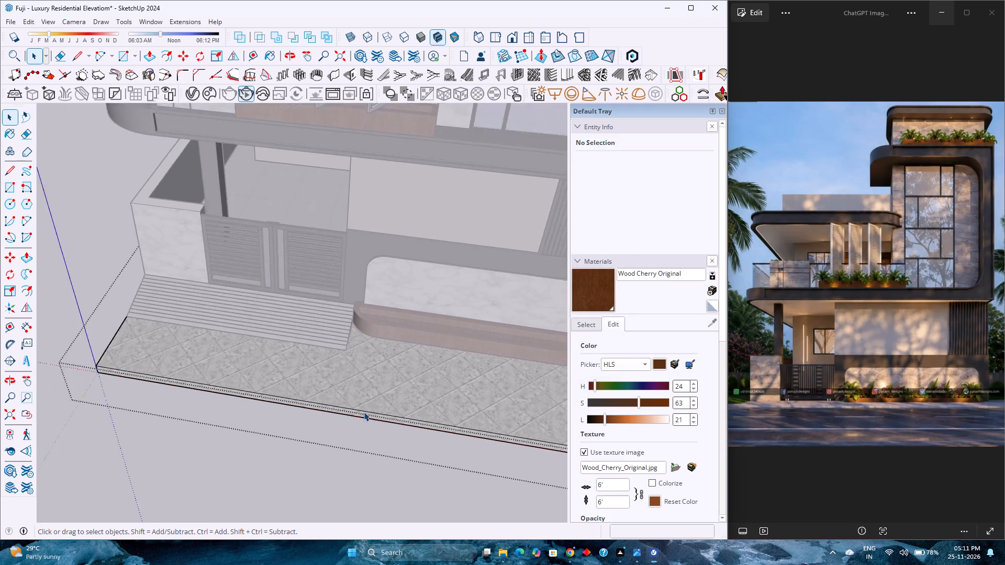
pyautogui.scroll(-6, 364, 412)
pyautogui.click(341, 455)
pyautogui.scroll(-7, 350, 433)
# Switch to the standard Front view, fit the whole building in it and save the model.
pyautogui.moveTo(353, 431); pyautogui.dragTo(354, 373, button='middle')
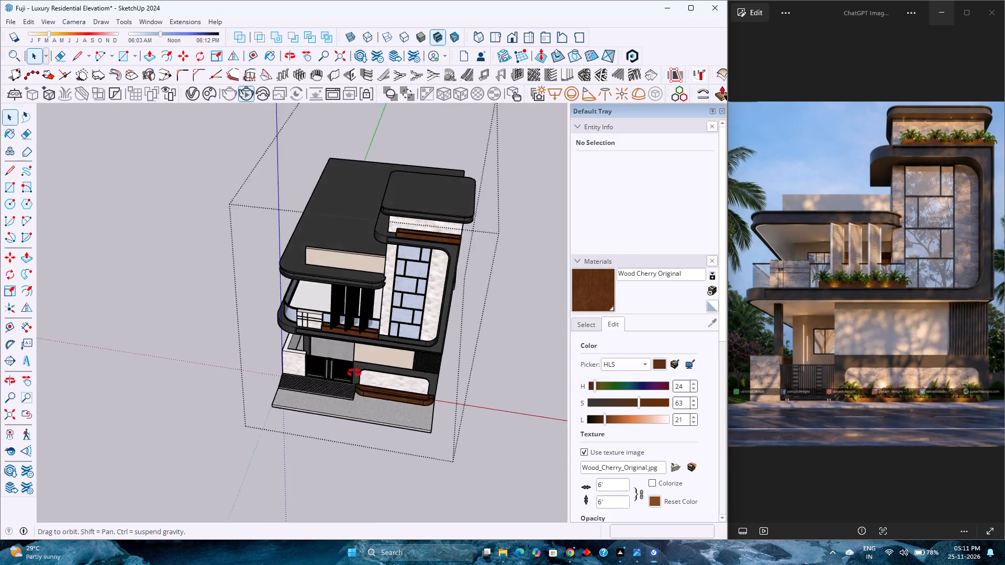
pyautogui.moveTo(354, 373); pyautogui.dragTo(486, 285, button='middle')
pyautogui.click(516, 41)
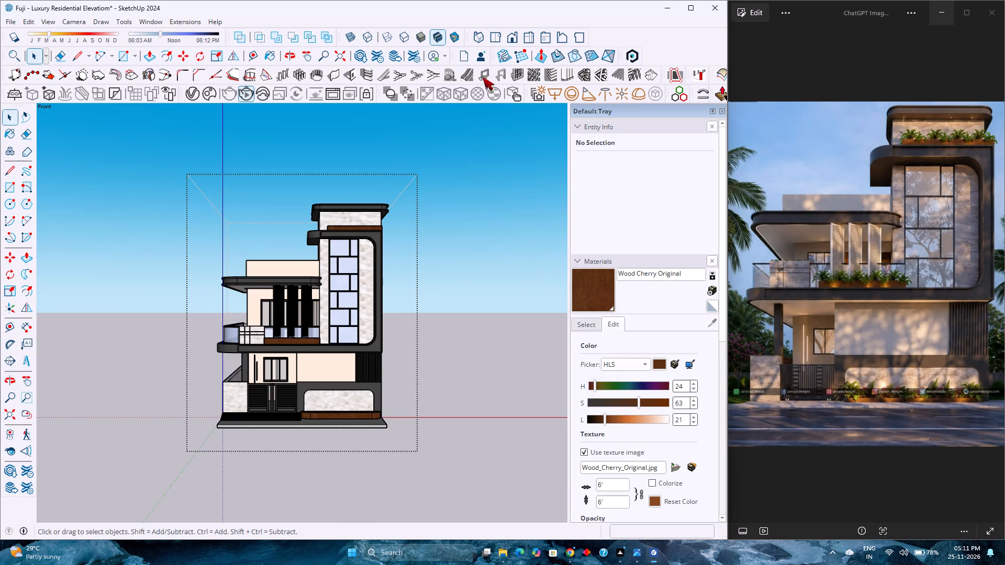
pyautogui.click(13, 419)
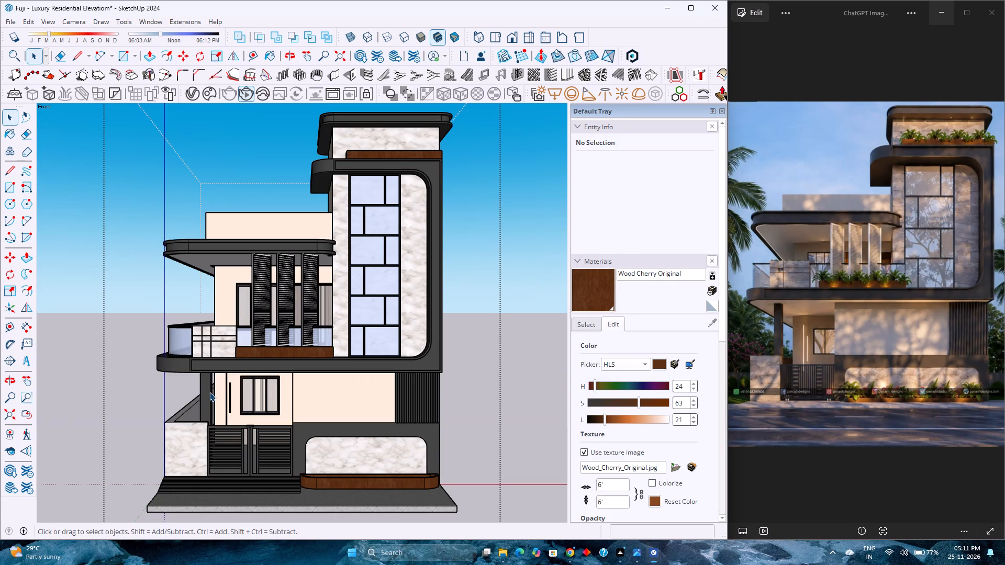
pyautogui.hotkey('ctrl', 's')
pyautogui.click(505, 272)
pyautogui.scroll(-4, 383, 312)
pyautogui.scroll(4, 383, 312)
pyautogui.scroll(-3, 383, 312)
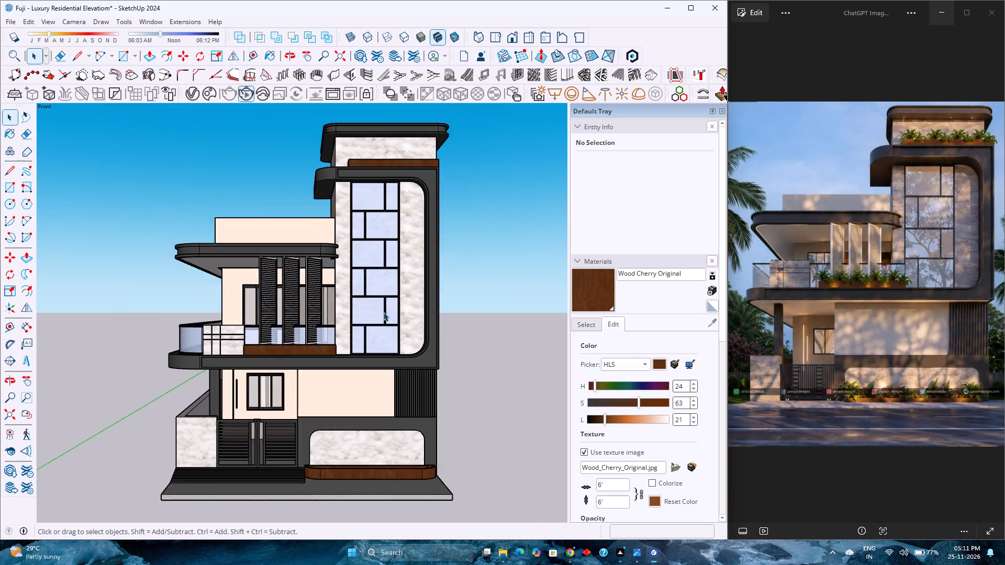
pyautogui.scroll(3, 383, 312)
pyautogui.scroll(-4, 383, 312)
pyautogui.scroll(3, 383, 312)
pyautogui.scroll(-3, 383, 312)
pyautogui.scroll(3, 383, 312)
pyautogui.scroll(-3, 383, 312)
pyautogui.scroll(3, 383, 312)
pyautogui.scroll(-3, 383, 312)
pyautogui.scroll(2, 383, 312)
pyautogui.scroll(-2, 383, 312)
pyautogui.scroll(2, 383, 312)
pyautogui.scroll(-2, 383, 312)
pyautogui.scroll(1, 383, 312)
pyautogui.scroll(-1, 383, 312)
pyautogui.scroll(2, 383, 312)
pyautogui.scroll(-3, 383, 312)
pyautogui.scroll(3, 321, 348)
# Examine the roof slab, balcony, vertical louvres and upper planter from above and from the front corner.
pyautogui.moveTo(285, 358); pyautogui.dragTo(365, 430, button='middle')
pyautogui.middleClick(364, 428)
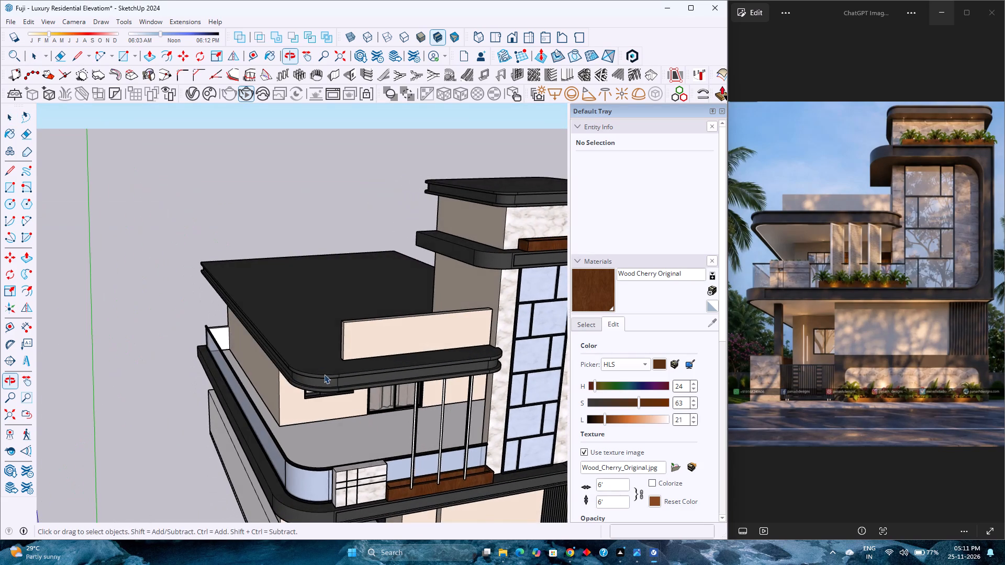
pyautogui.scroll(-5, 319, 365)
pyautogui.scroll(7, 401, 457)
pyautogui.moveTo(395, 450); pyautogui.dragTo(368, 425, button='middle')
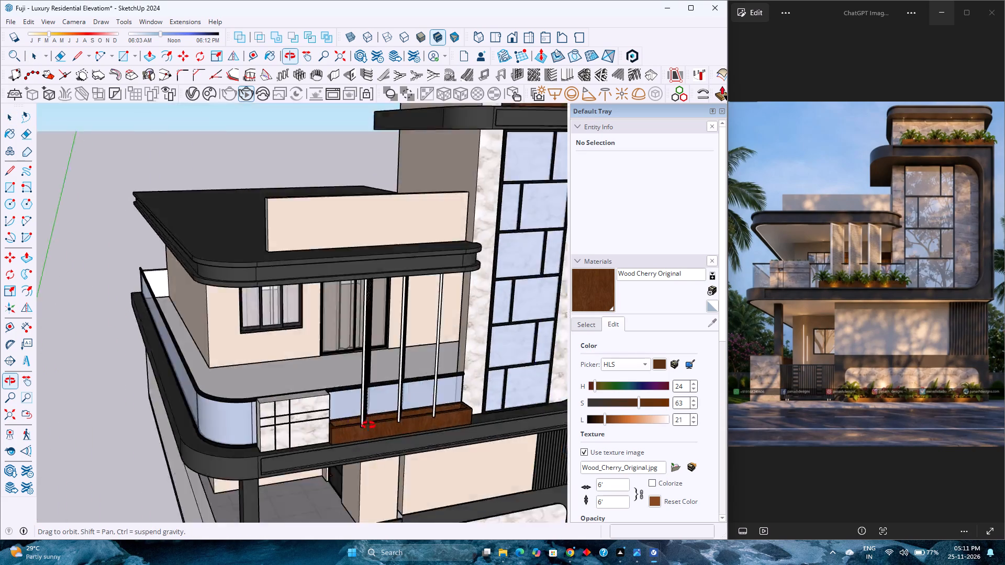
pyautogui.moveTo(368, 425); pyautogui.dragTo(354, 410, button='middle')
pyautogui.scroll(-7, 327, 374)
pyautogui.scroll(3, 326, 371)
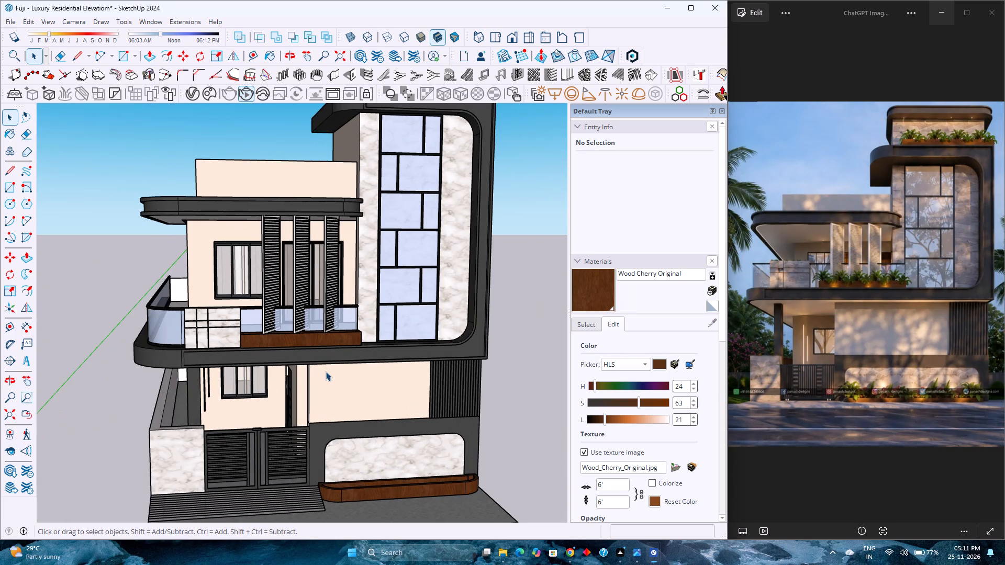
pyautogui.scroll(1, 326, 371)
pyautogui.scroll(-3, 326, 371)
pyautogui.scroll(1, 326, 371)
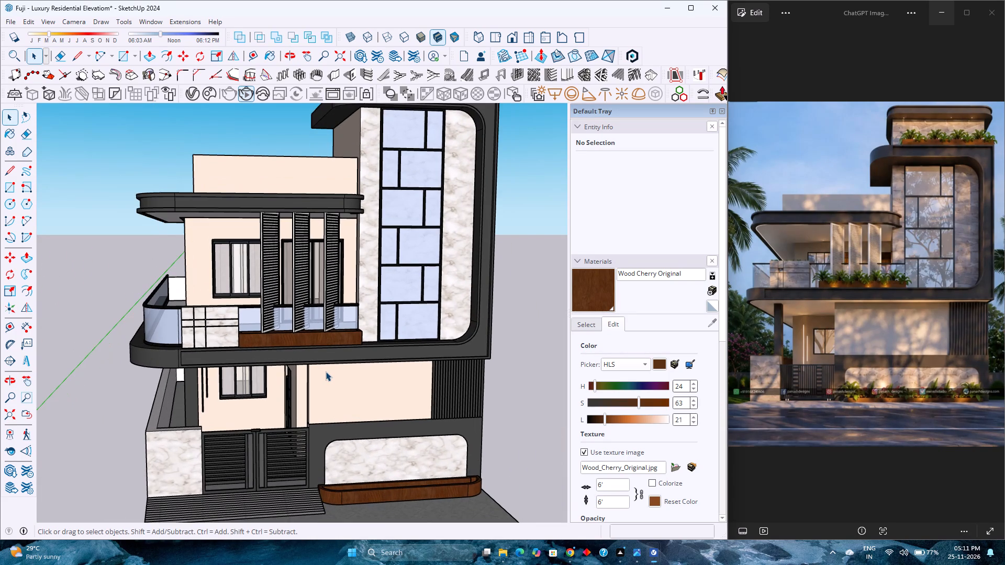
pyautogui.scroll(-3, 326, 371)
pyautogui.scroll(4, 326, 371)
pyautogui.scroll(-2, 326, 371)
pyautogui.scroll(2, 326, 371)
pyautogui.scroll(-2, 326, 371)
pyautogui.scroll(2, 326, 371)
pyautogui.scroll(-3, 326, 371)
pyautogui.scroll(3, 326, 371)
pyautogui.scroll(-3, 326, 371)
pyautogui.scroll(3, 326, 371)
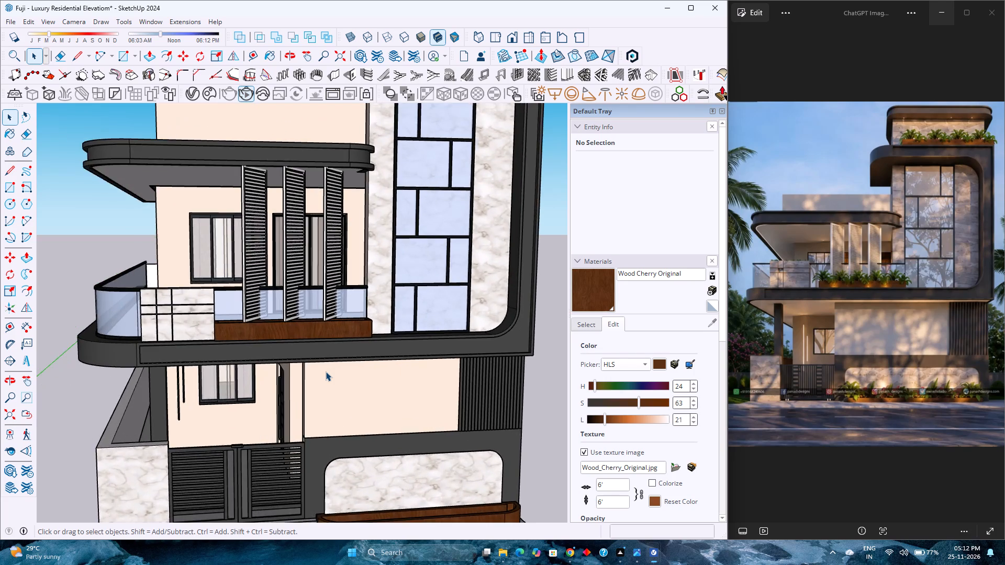
# Return to the standard Front view, fit the whole building in it and save the model.
pyautogui.scroll(-3, 326, 371)
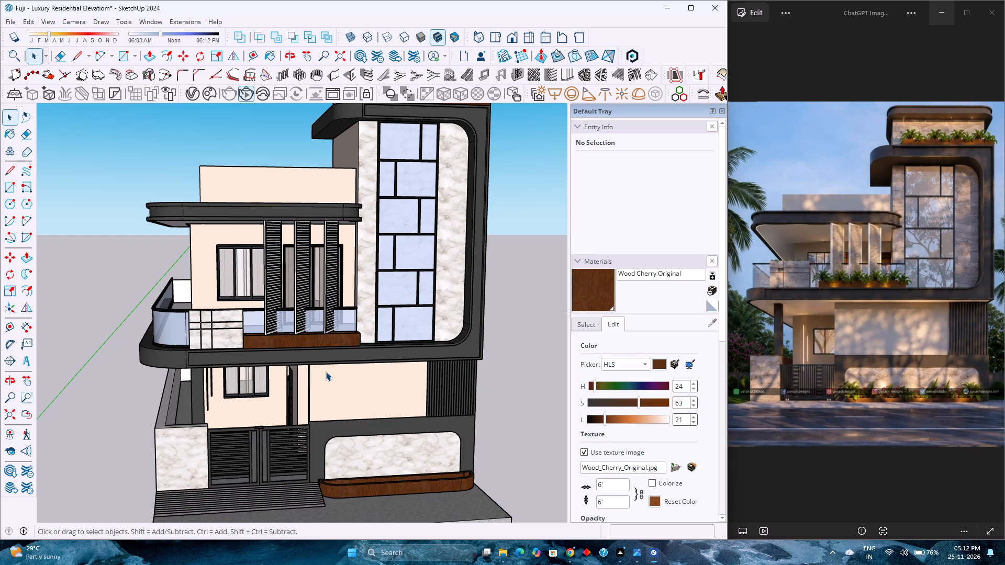
pyautogui.scroll(4, 326, 371)
pyautogui.scroll(-11, 326, 371)
pyautogui.scroll(5, 326, 371)
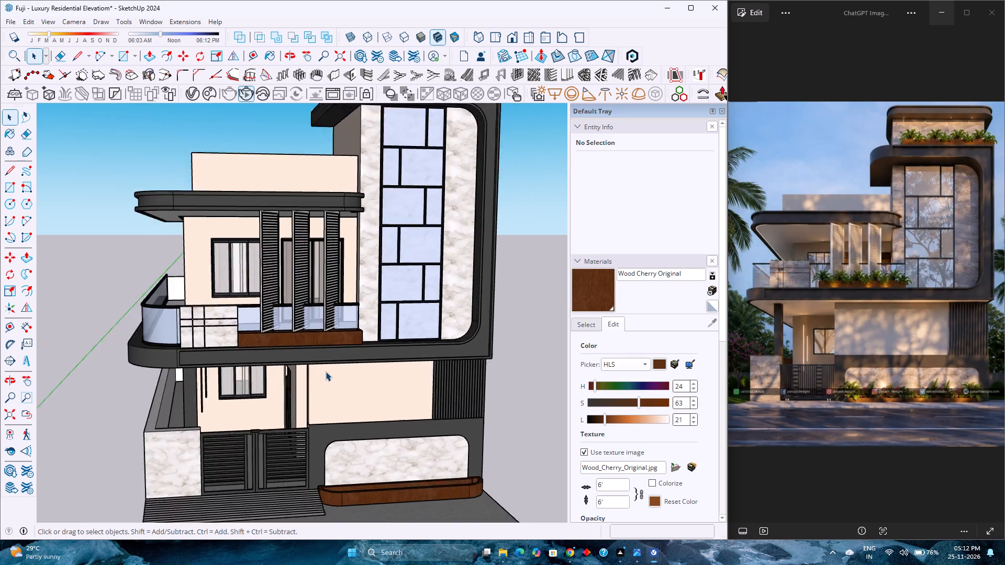
pyautogui.scroll(-5, 326, 371)
pyautogui.click(509, 37)
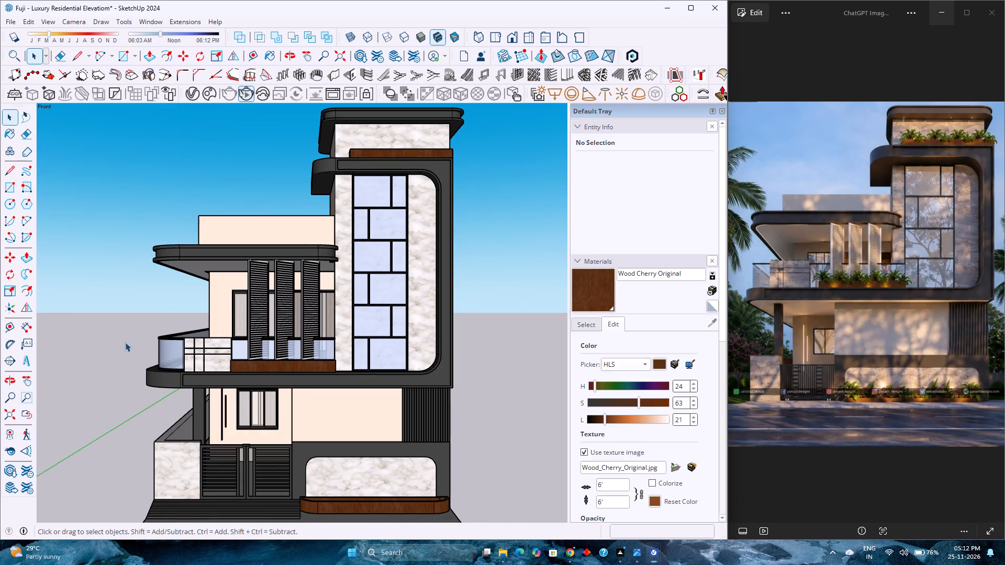
pyautogui.click(4, 419)
pyautogui.scroll(-2, 183, 374)
pyautogui.scroll(3, 183, 374)
pyautogui.scroll(-1, 183, 375)
pyautogui.scroll(1, 183, 375)
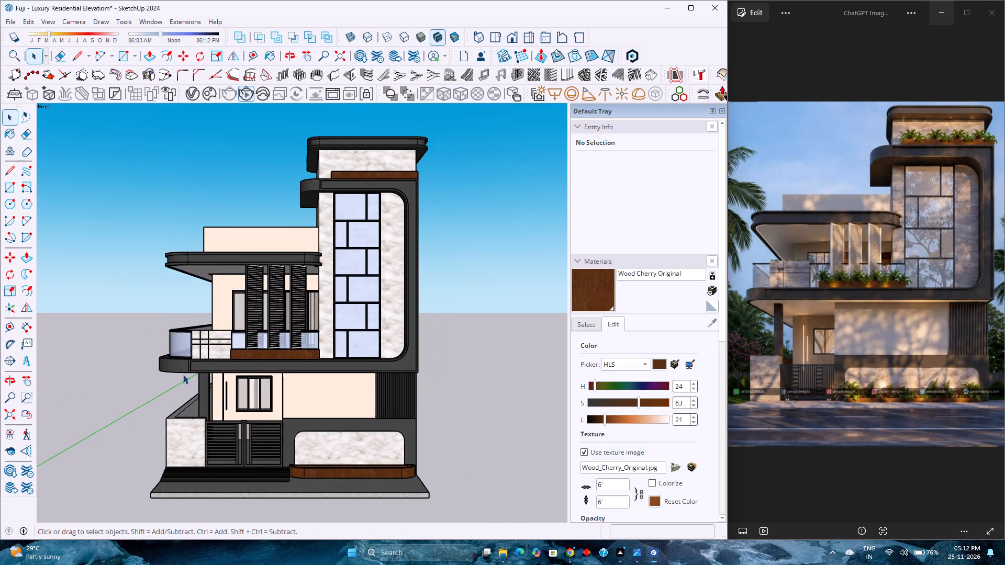
pyautogui.scroll(-1, 183, 375)
pyautogui.scroll(1, 183, 375)
pyautogui.keyDown('ctrl'); pyautogui.scroll(-2, 183, 375); pyautogui.keyUp('ctrl')
pyautogui.hotkey('ctrl', 's')
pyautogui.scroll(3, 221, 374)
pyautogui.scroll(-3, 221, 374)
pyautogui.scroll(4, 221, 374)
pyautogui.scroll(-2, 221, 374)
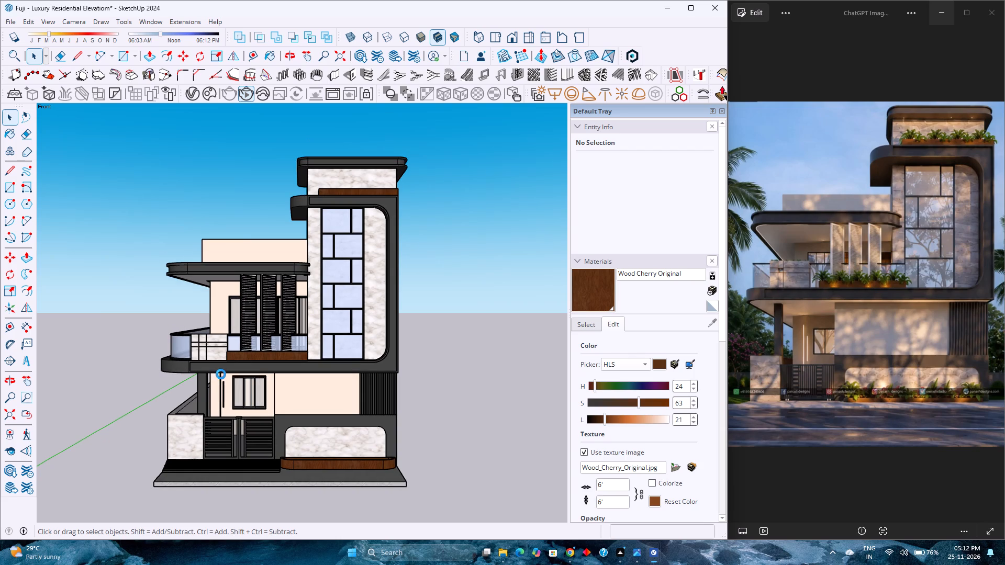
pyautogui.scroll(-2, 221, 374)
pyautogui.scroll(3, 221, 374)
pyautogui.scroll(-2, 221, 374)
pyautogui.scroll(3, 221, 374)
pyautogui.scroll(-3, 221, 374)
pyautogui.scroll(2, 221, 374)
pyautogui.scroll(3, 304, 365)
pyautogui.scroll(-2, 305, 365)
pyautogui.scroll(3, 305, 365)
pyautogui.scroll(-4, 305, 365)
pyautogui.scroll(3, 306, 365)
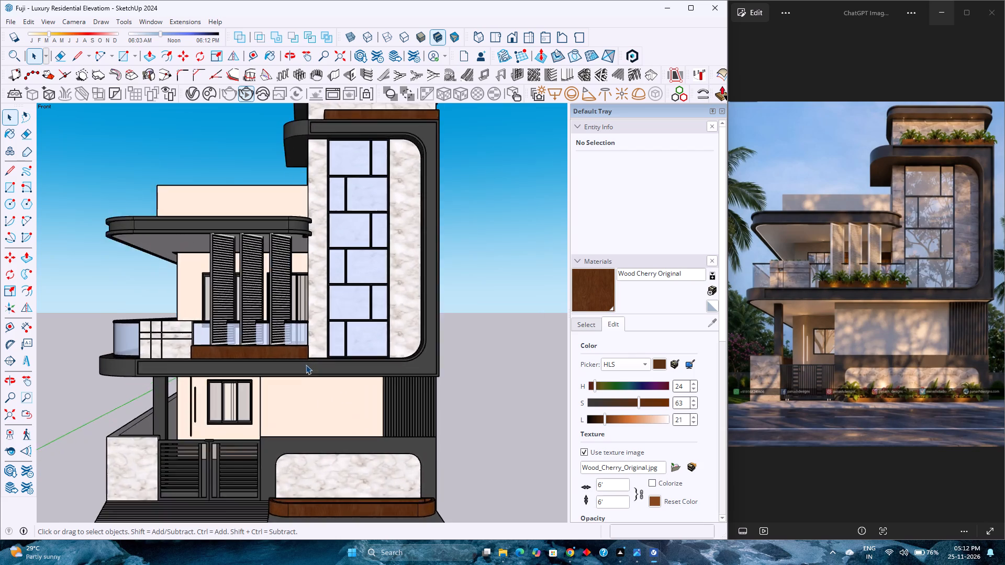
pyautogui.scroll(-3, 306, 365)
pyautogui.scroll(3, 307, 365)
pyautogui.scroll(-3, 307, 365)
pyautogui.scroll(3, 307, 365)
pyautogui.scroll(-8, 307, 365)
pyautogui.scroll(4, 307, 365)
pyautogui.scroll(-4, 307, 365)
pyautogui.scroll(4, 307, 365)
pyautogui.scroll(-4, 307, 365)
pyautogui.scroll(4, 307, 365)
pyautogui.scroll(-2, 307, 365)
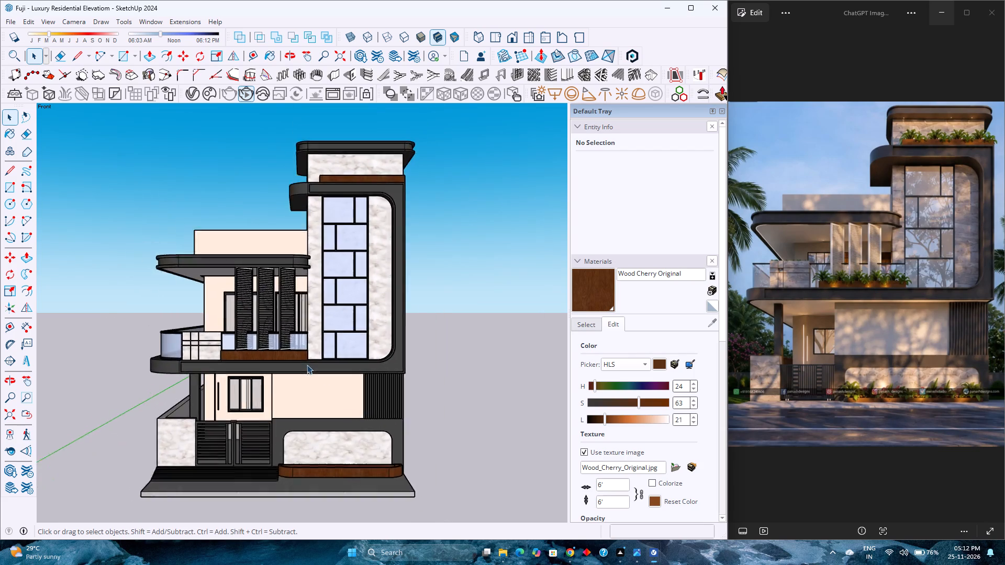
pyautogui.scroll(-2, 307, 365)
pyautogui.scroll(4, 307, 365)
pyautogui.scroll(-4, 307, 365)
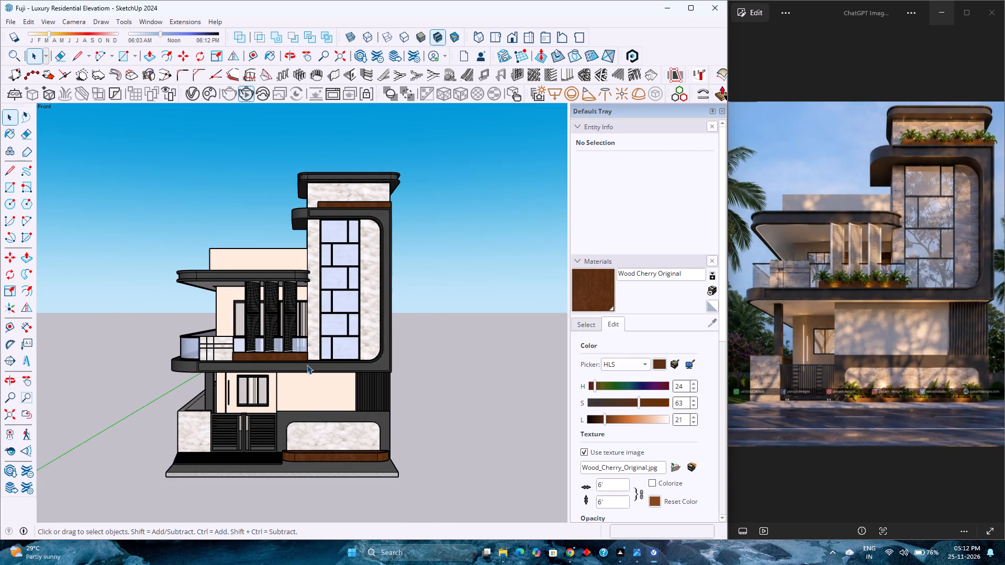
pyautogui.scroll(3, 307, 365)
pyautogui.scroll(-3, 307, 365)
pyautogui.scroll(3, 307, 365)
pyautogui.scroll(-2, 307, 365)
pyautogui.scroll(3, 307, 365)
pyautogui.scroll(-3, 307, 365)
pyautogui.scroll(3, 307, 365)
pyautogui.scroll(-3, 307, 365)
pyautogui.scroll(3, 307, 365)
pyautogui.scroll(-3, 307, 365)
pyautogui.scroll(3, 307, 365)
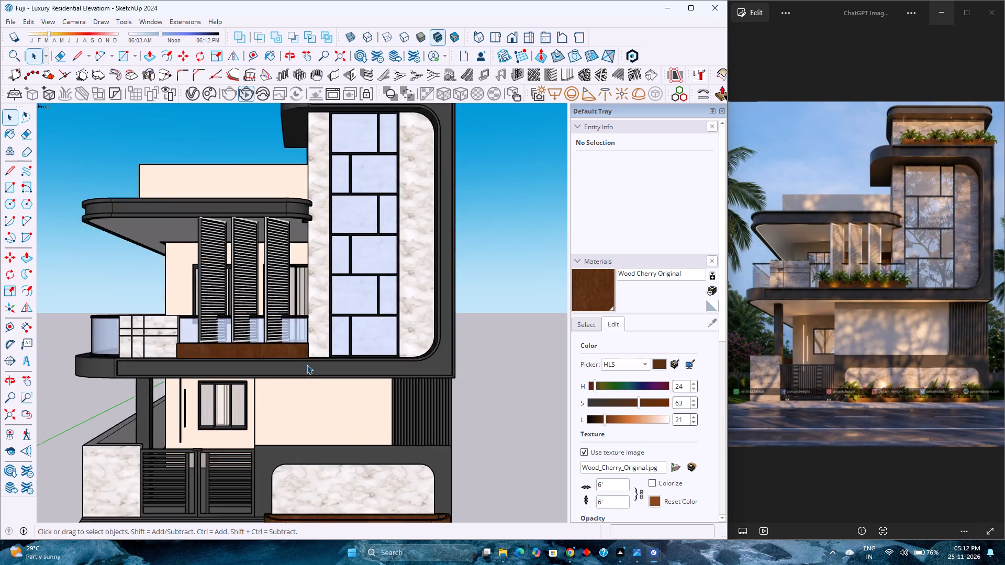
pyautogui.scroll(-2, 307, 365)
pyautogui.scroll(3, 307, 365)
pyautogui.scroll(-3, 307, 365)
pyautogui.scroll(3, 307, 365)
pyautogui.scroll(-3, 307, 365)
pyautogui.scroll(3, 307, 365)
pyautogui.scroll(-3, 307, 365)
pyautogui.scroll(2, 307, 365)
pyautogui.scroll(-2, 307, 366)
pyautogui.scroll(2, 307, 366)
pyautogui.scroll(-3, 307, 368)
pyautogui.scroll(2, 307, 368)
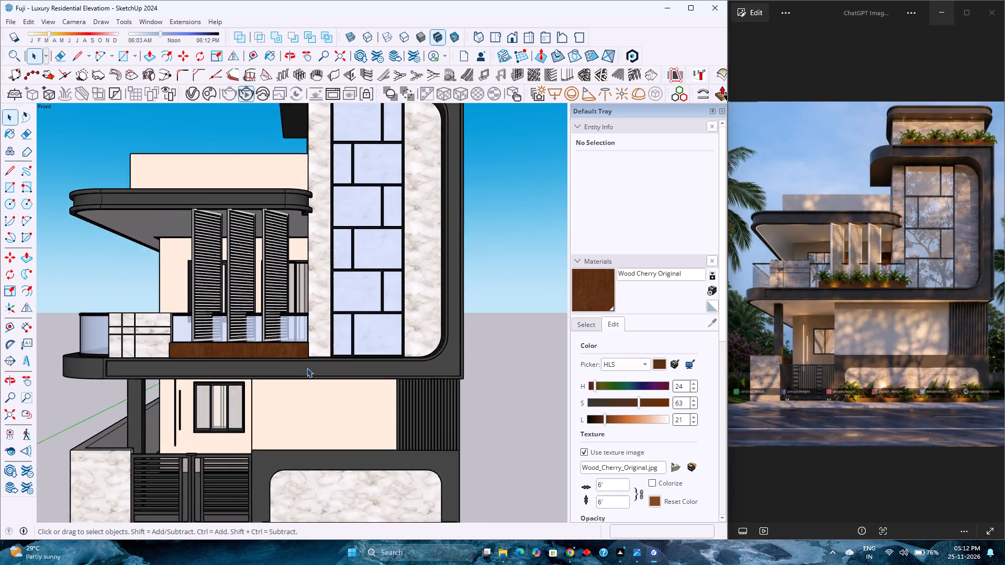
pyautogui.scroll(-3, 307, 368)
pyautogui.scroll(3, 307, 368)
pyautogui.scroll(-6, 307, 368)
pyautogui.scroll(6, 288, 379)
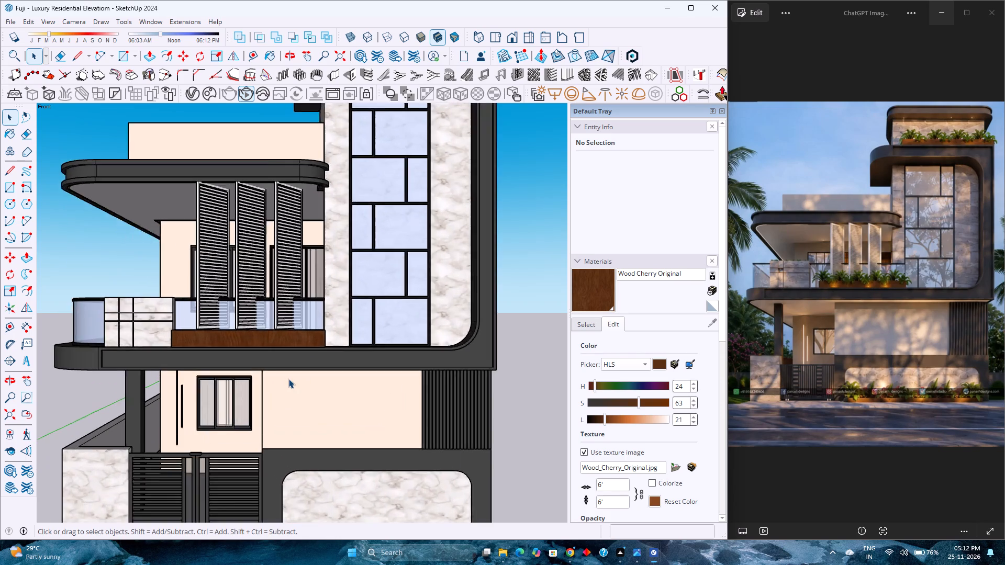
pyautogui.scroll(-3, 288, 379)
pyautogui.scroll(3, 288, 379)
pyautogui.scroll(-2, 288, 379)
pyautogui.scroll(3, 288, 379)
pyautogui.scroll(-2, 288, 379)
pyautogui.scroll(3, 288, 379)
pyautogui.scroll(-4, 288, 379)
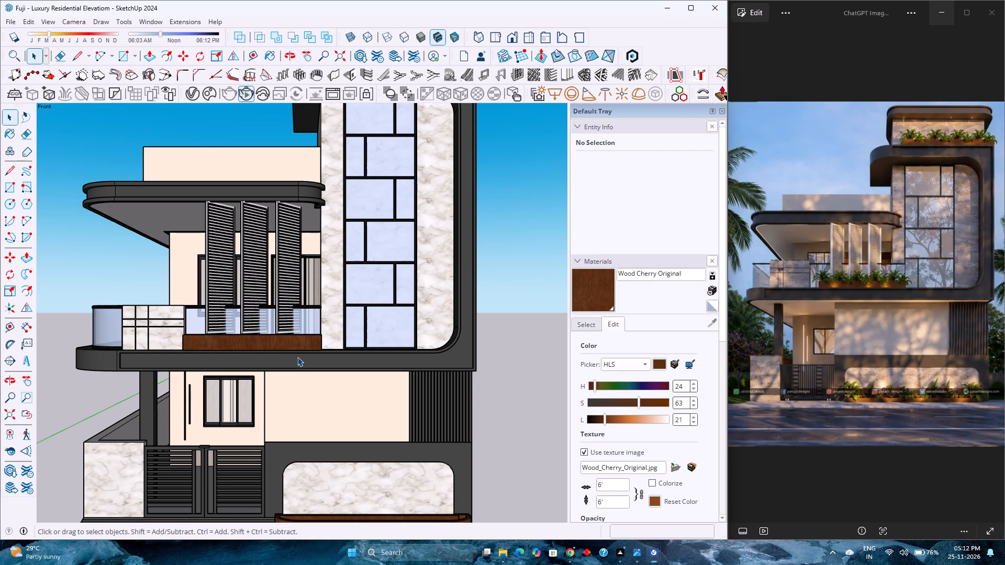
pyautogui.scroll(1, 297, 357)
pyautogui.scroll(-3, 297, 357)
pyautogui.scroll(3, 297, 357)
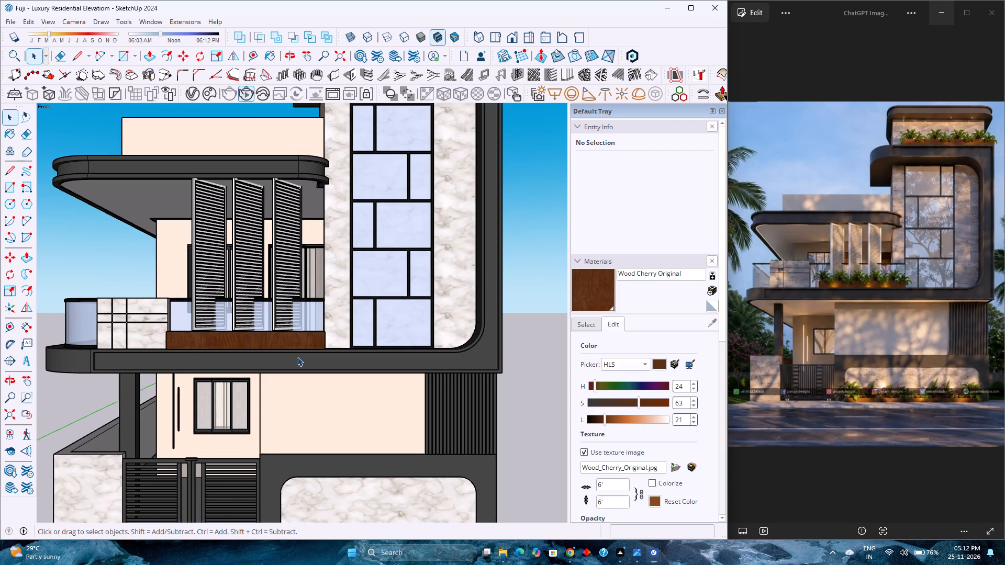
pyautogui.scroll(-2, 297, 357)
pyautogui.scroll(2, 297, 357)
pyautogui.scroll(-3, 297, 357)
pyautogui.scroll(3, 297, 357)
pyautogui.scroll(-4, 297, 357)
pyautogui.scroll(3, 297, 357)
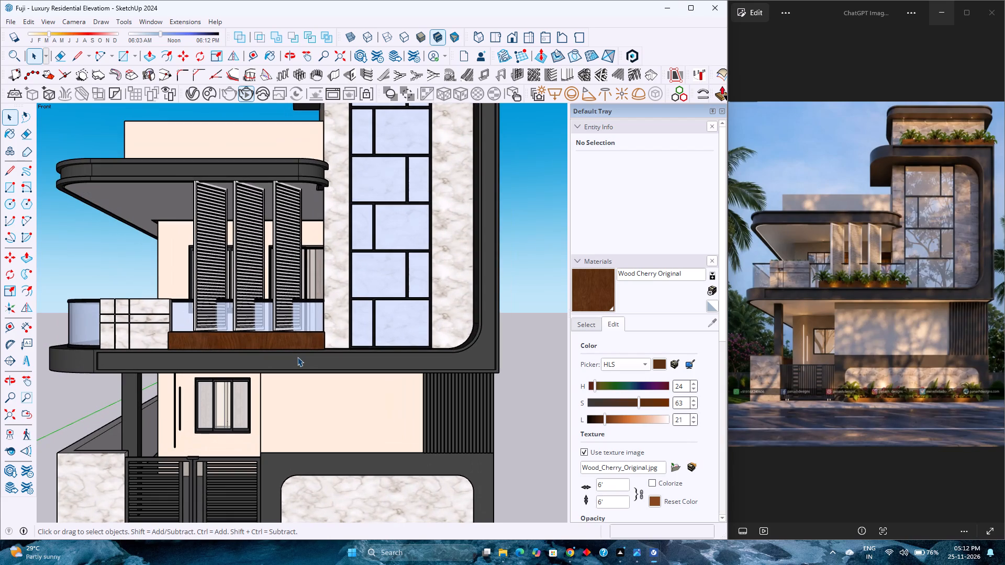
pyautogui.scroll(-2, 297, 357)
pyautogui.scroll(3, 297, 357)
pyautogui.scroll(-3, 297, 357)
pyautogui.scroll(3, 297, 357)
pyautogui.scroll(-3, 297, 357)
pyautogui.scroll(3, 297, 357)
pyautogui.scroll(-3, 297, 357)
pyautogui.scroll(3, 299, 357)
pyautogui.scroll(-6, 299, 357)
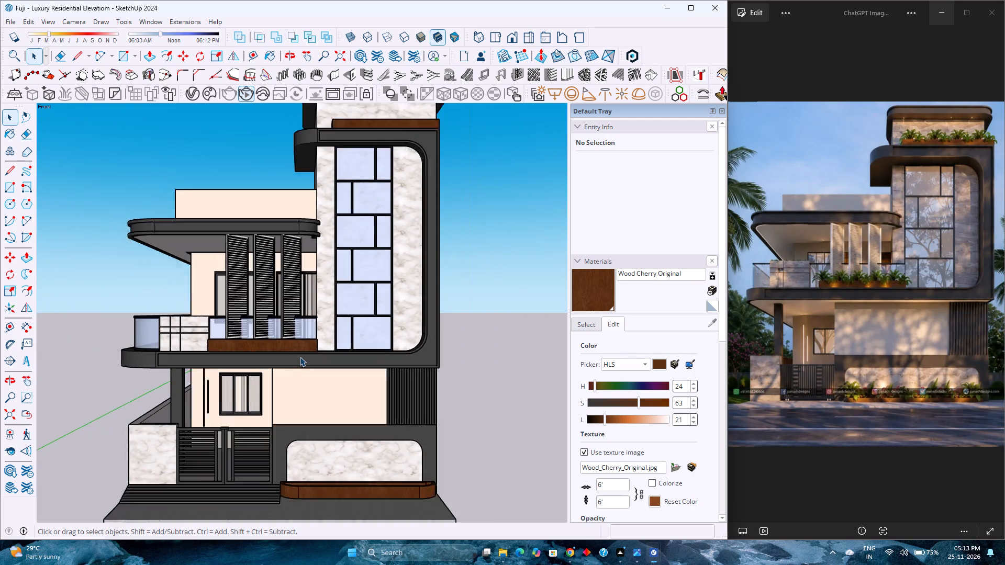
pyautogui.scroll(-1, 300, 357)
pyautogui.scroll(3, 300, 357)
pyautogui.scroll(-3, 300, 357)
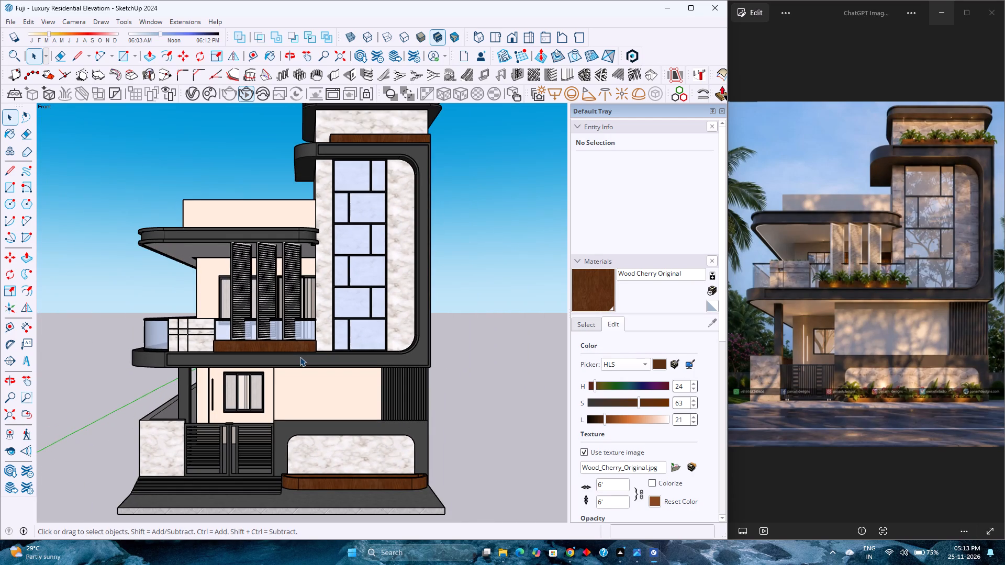
# Reset to the standard Front view and fit the whole building in it.
pyautogui.click(517, 37)
pyautogui.click(12, 416)
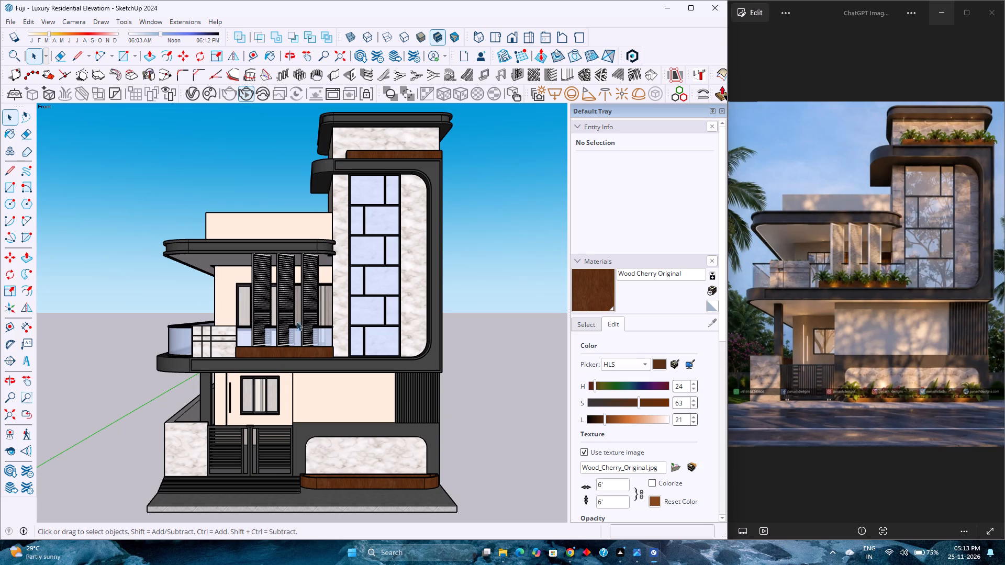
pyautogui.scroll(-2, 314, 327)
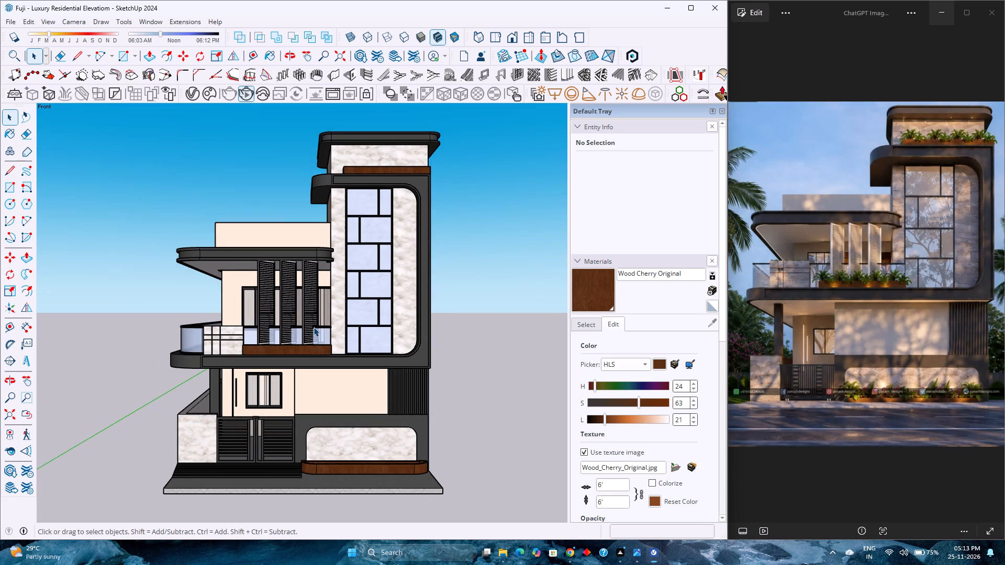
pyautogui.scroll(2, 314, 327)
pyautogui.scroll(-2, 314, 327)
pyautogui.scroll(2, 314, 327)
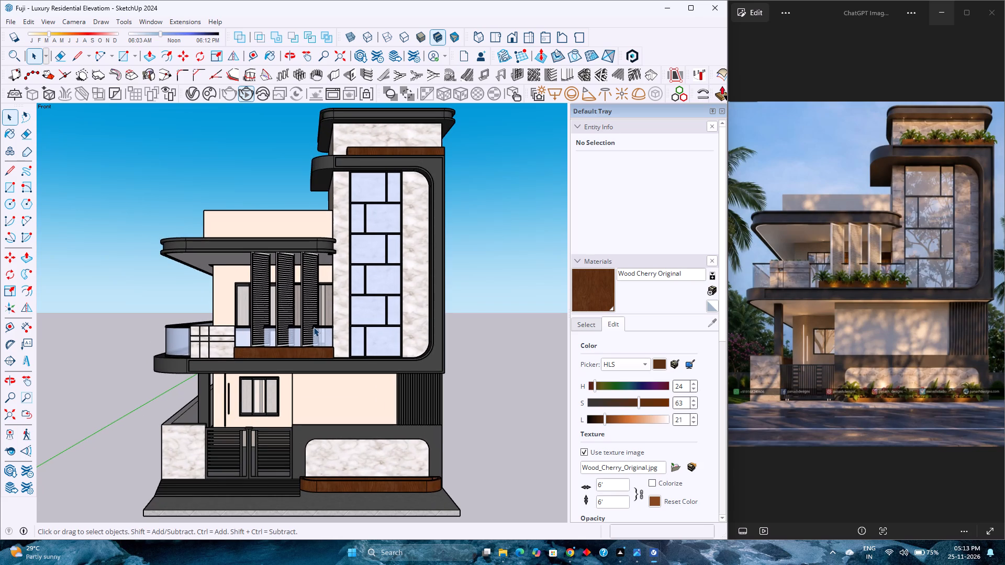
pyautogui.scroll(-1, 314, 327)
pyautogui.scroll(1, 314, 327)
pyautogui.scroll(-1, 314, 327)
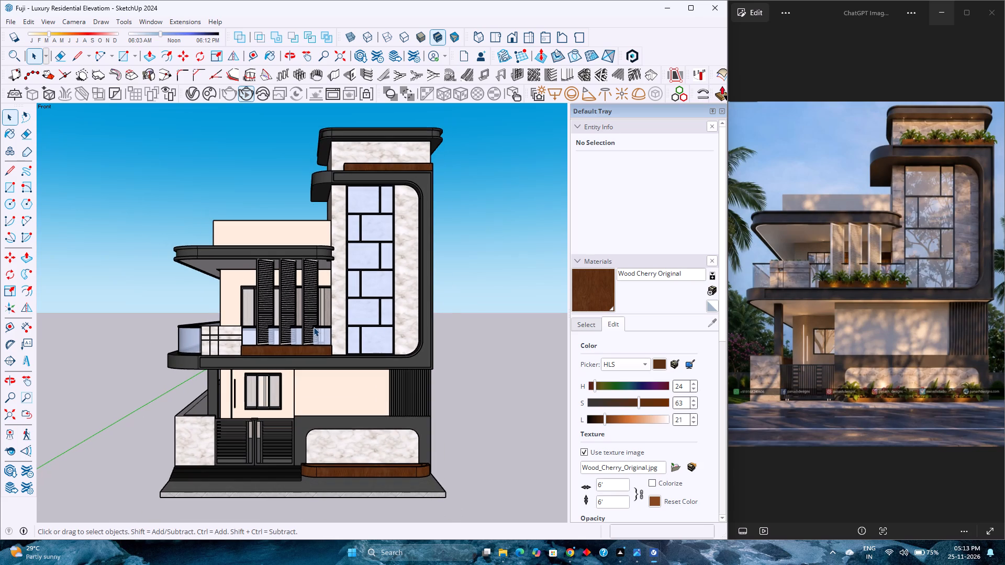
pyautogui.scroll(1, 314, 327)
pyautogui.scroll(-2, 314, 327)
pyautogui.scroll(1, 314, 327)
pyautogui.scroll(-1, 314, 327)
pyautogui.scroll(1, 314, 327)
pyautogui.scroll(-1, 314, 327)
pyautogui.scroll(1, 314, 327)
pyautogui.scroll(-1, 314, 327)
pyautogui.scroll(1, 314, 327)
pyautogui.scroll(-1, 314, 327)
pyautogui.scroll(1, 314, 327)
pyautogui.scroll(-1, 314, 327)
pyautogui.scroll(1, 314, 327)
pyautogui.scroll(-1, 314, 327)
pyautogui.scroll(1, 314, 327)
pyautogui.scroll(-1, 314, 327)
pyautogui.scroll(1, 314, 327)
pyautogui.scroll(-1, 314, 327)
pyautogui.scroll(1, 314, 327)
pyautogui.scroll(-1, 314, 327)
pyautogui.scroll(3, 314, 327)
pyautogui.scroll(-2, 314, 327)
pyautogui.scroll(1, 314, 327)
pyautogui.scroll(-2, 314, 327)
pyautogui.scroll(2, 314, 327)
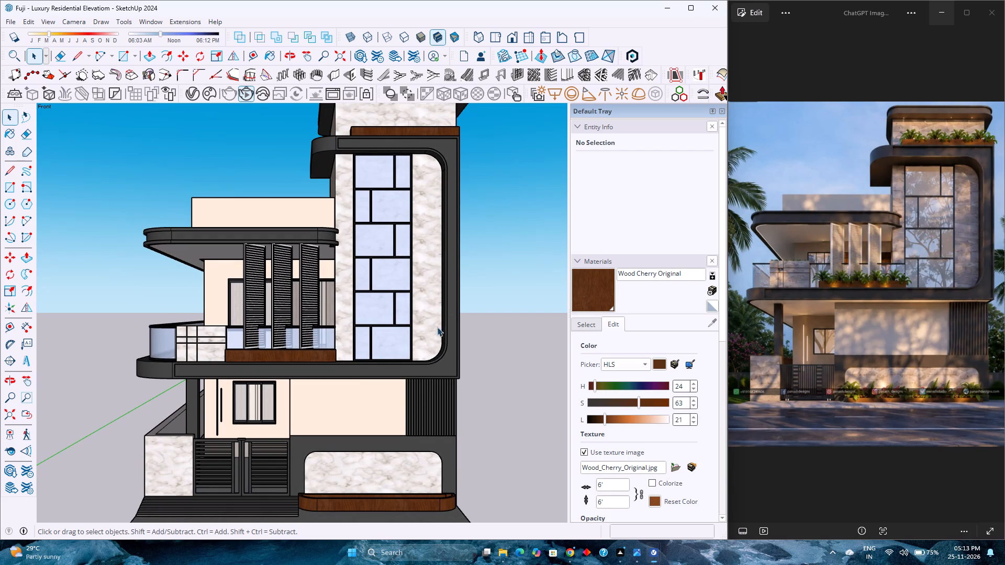
# Open the tower frame's group and delete the dark face beside the blue-grey strip along its lower edge, above the vertical fins.
pyautogui.scroll(1, 441, 310)
pyautogui.moveTo(440, 312); pyautogui.dragTo(390, 382, button='middle')
pyautogui.middleClick(390, 382)
pyautogui.scroll(-1, 387, 377)
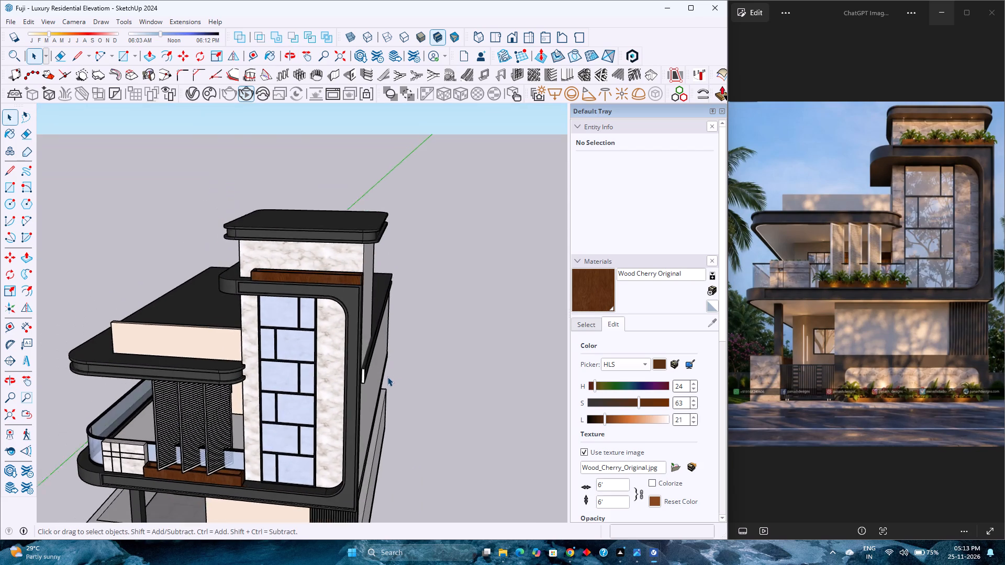
pyautogui.scroll(-5, 387, 377)
pyautogui.scroll(4, 306, 487)
pyautogui.scroll(11, 374, 431)
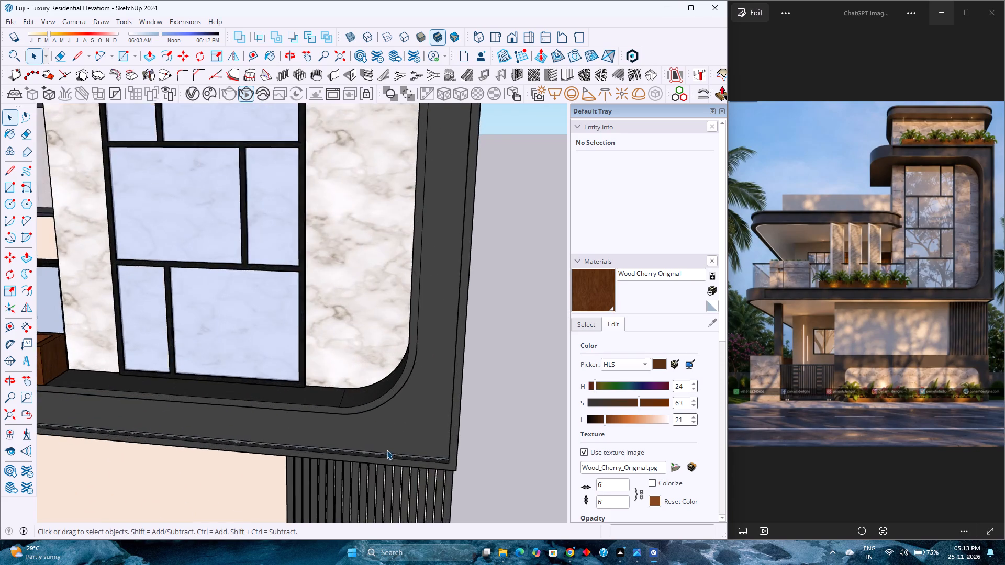
pyautogui.scroll(4, 387, 450)
pyautogui.moveTo(393, 447); pyautogui.dragTo(534, 503, button='middle')
pyautogui.scroll(7, 479, 397)
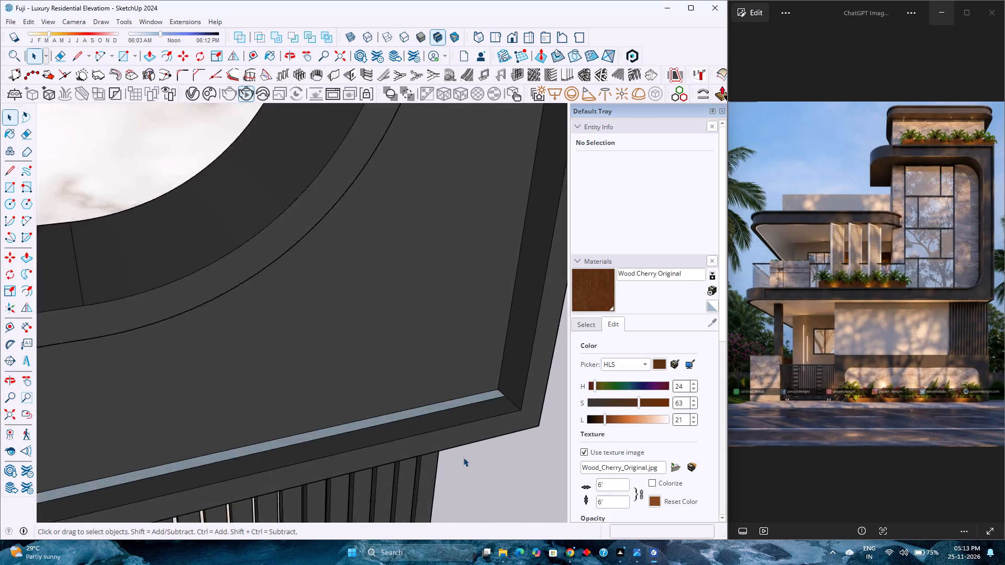
pyautogui.scroll(1, 463, 457)
pyautogui.scroll(-2, 467, 422)
pyautogui.doubleClick(467, 378)
pyautogui.scroll(3, 467, 373)
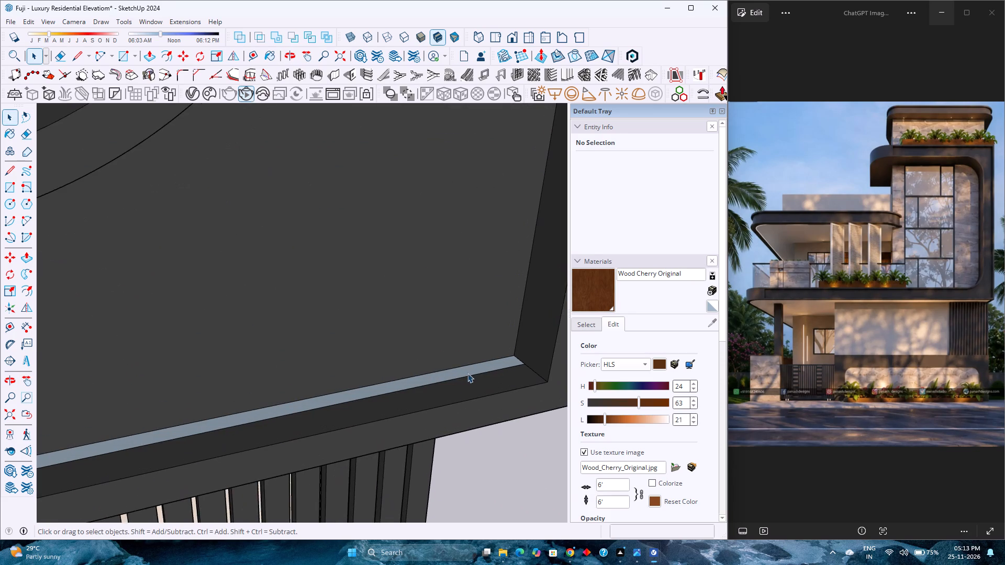
pyautogui.doubleClick(467, 376)
pyautogui.scroll(3, 467, 376)
pyautogui.click(467, 376)
pyautogui.click(468, 376)
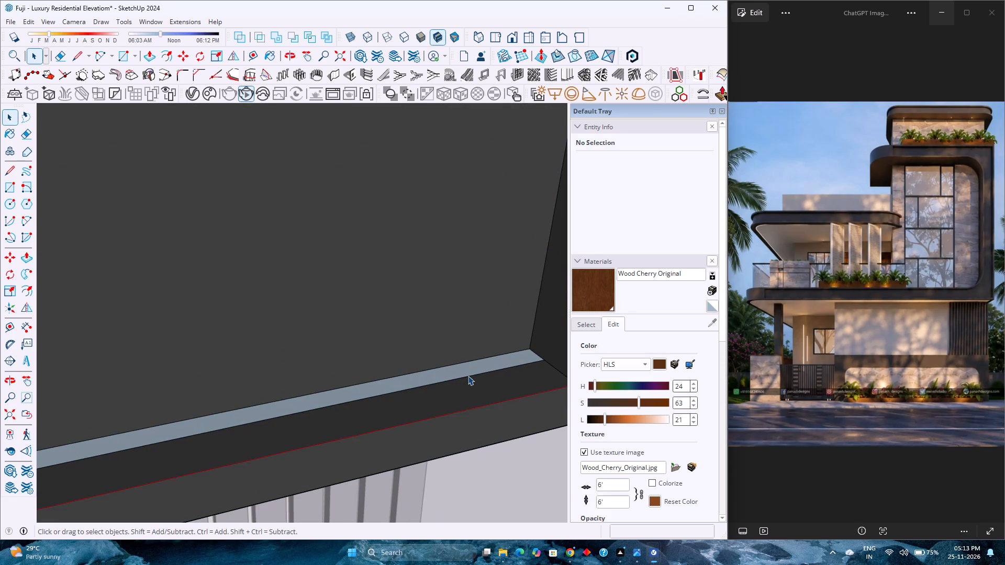
pyautogui.click(468, 376)
pyautogui.press('Delete')
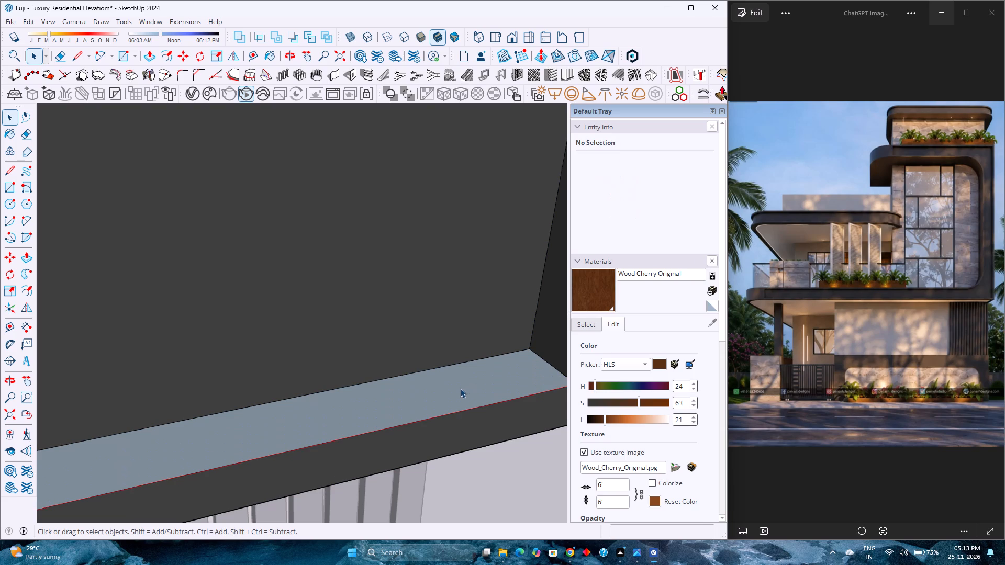
pyautogui.scroll(-4, 460, 388)
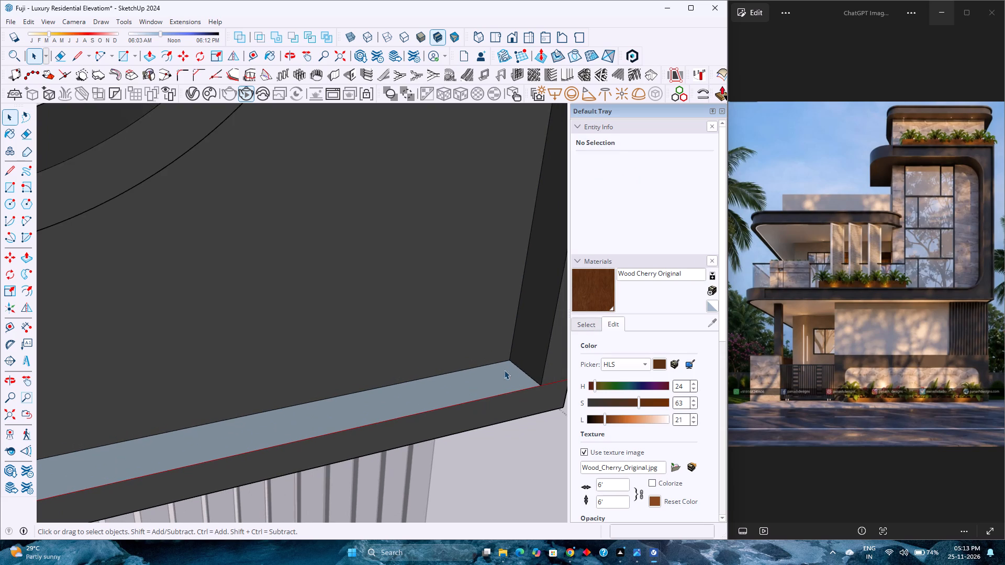
# Paint the blue-grey strip along the tower frame's lower inner edge with the in-model material 1496 AP 8293 CARBON COPY.
pyautogui.click(589, 322)
pyautogui.click(620, 338)
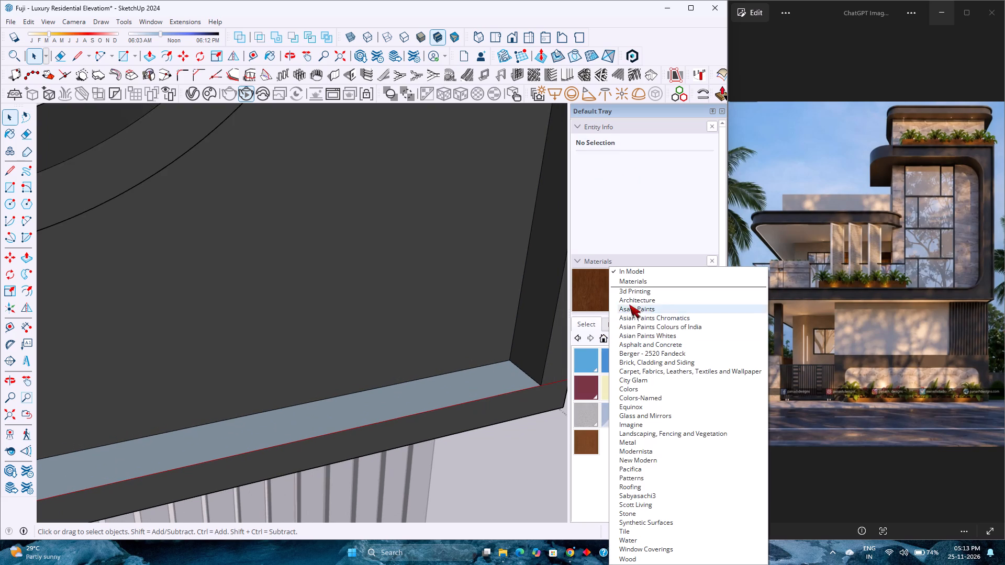
pyautogui.click(629, 270)
pyautogui.click(618, 362)
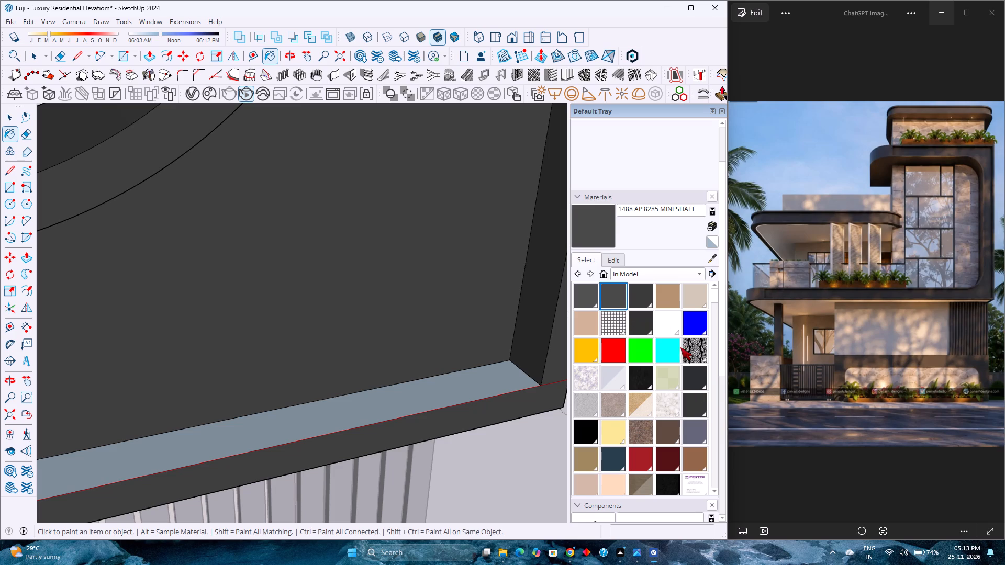
pyautogui.click(648, 293)
pyautogui.click(441, 395)
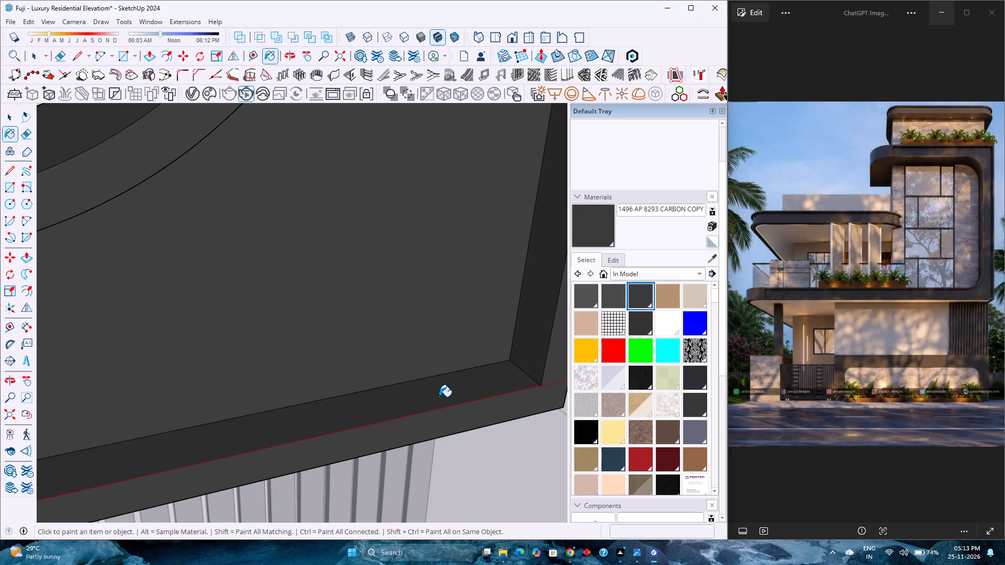
pyautogui.scroll(-8, 401, 432)
pyautogui.press('space')
pyautogui.scroll(-5, 401, 431)
pyautogui.press('Escape')
# Close the tower frame's group and save the model.
pyautogui.click(448, 473)
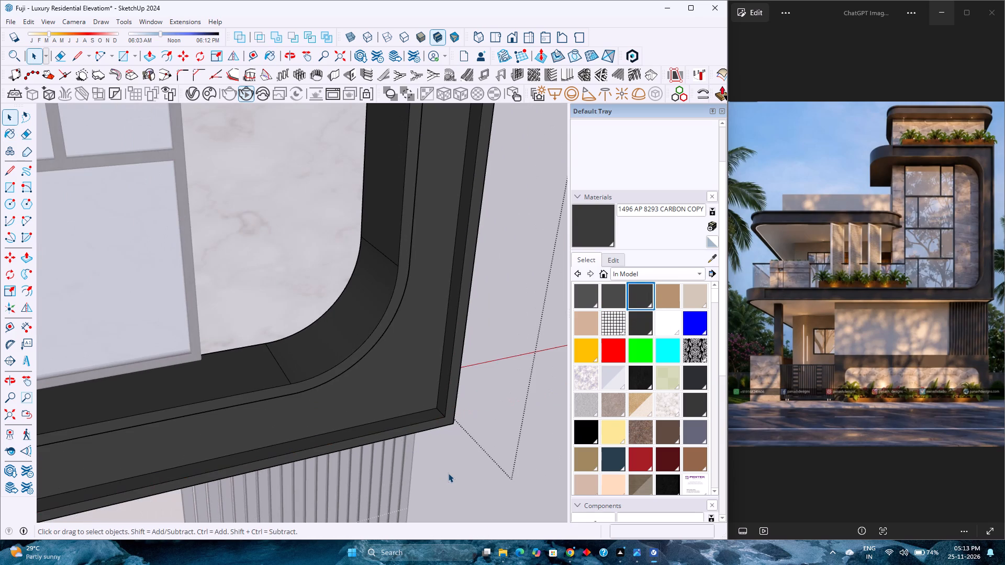
pyautogui.scroll(-7, 448, 473)
pyautogui.moveTo(419, 476); pyautogui.dragTo(323, 404, button='middle')
pyautogui.middleClick(323, 404)
pyautogui.scroll(-9, 325, 384)
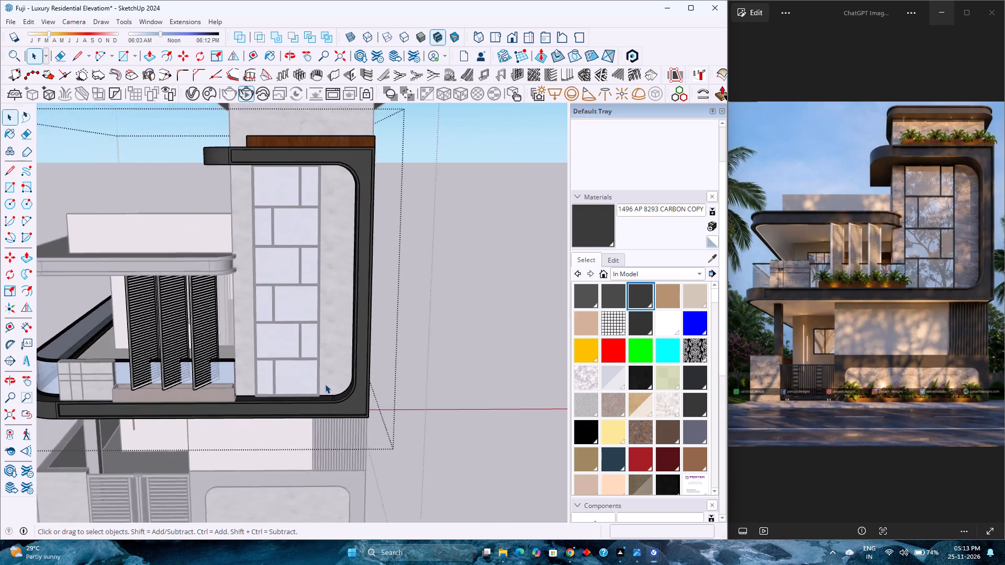
pyautogui.scroll(-2, 325, 384)
pyautogui.doubleClick(435, 360)
pyautogui.scroll(3, 428, 363)
pyautogui.scroll(-3, 427, 363)
pyautogui.hotkey('ctrl', 's')
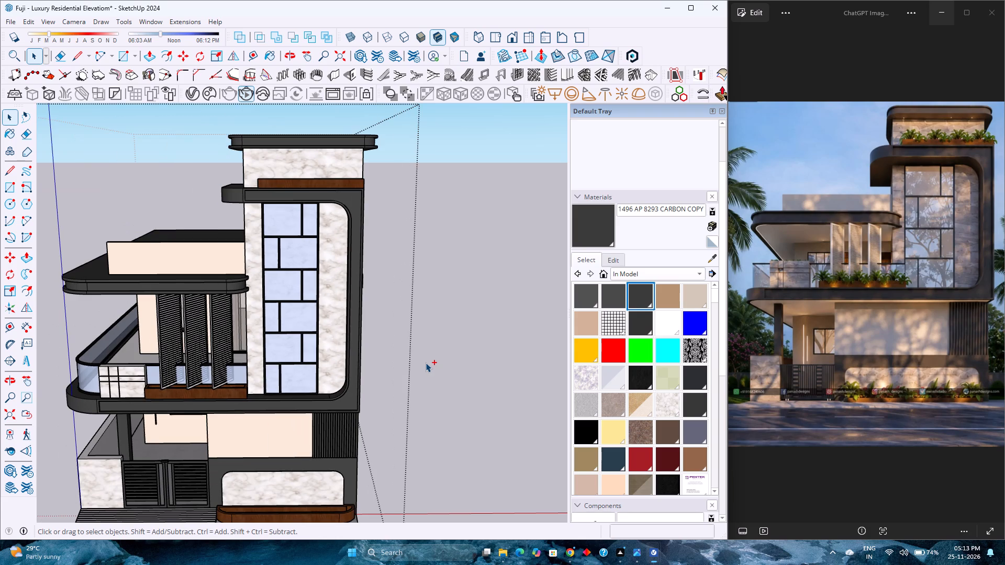
# Return to the standard Front view and fit the whole building in it.
pyautogui.click(511, 37)
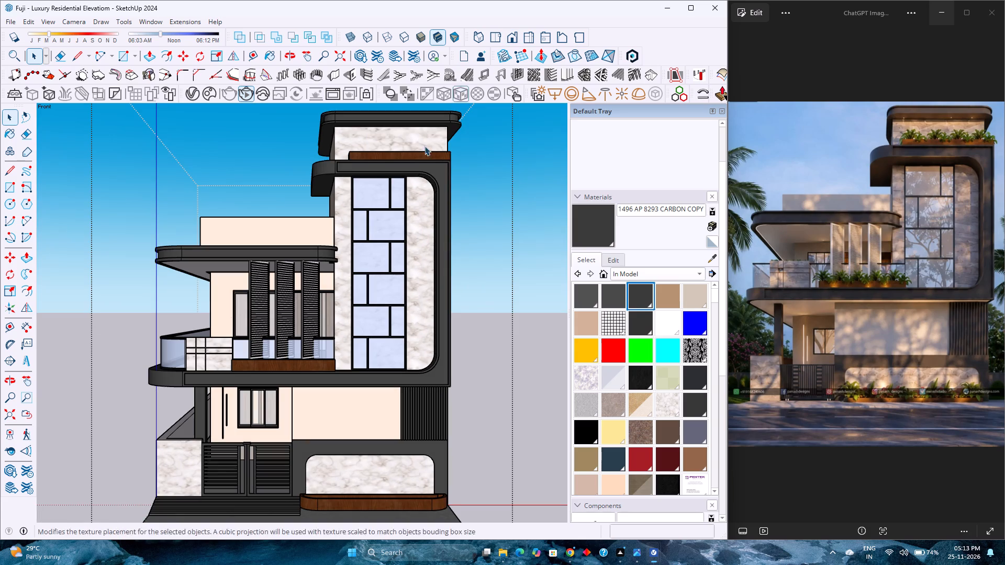
pyautogui.click(16, 412)
pyautogui.scroll(-1, 214, 392)
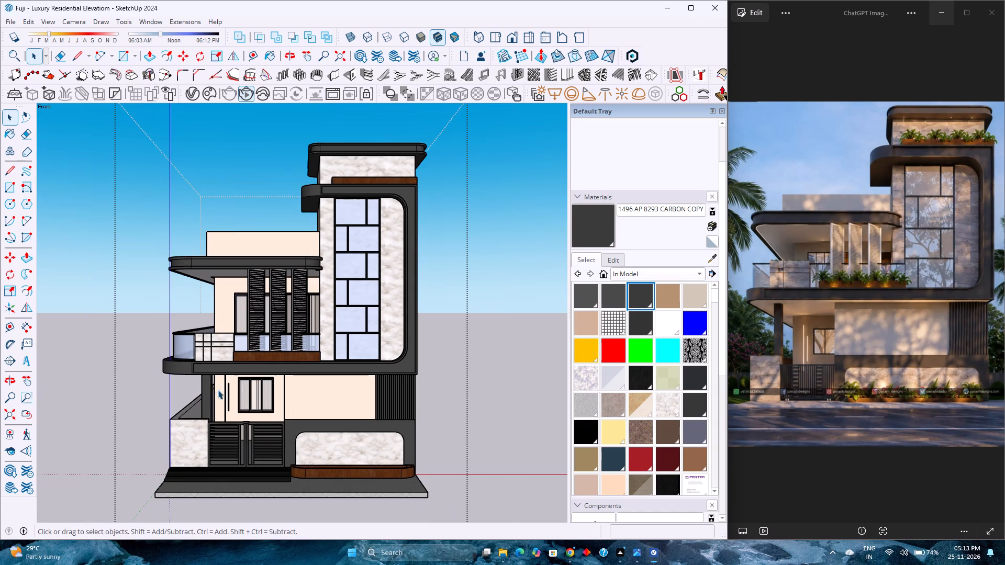
pyautogui.scroll(1, 278, 369)
pyautogui.click(10, 415)
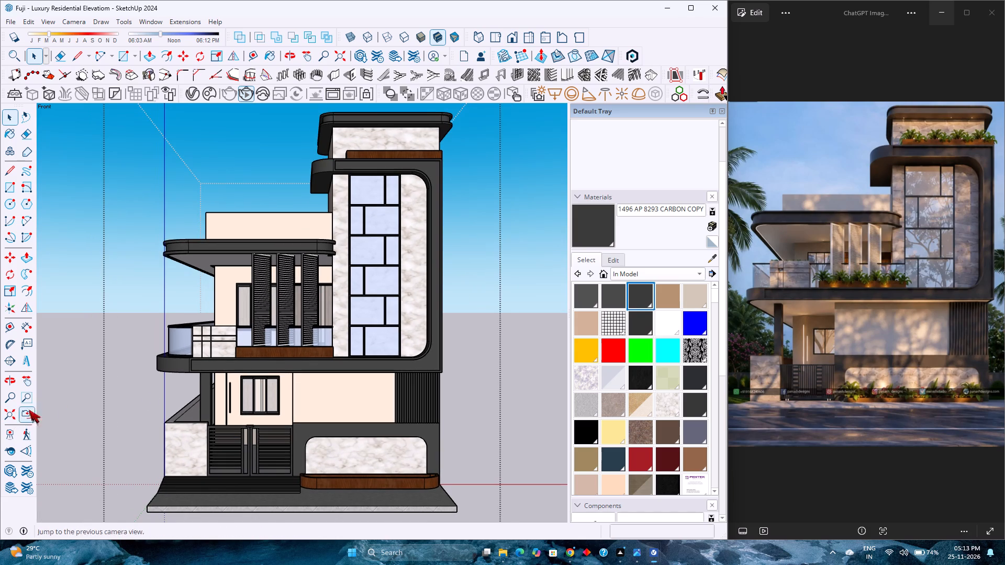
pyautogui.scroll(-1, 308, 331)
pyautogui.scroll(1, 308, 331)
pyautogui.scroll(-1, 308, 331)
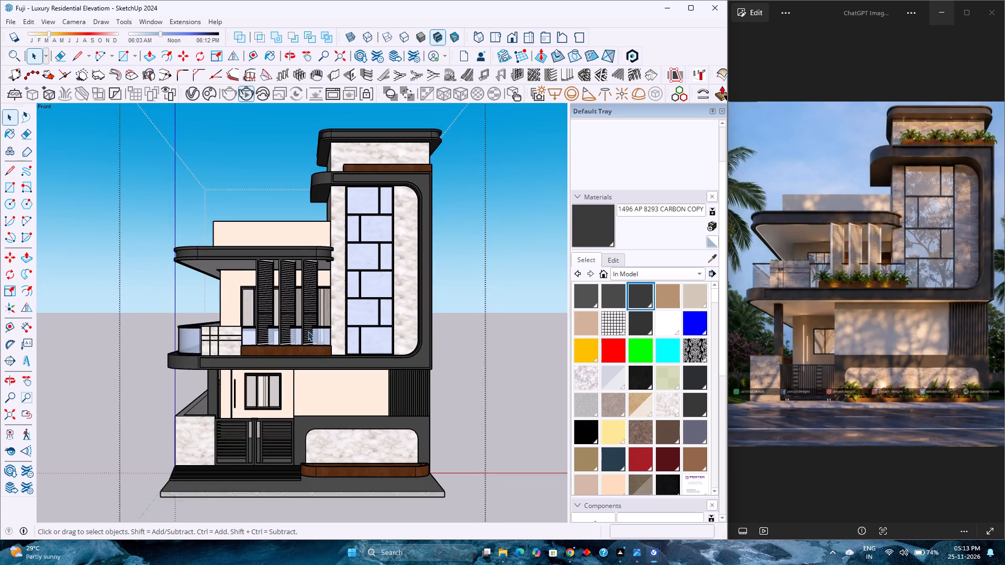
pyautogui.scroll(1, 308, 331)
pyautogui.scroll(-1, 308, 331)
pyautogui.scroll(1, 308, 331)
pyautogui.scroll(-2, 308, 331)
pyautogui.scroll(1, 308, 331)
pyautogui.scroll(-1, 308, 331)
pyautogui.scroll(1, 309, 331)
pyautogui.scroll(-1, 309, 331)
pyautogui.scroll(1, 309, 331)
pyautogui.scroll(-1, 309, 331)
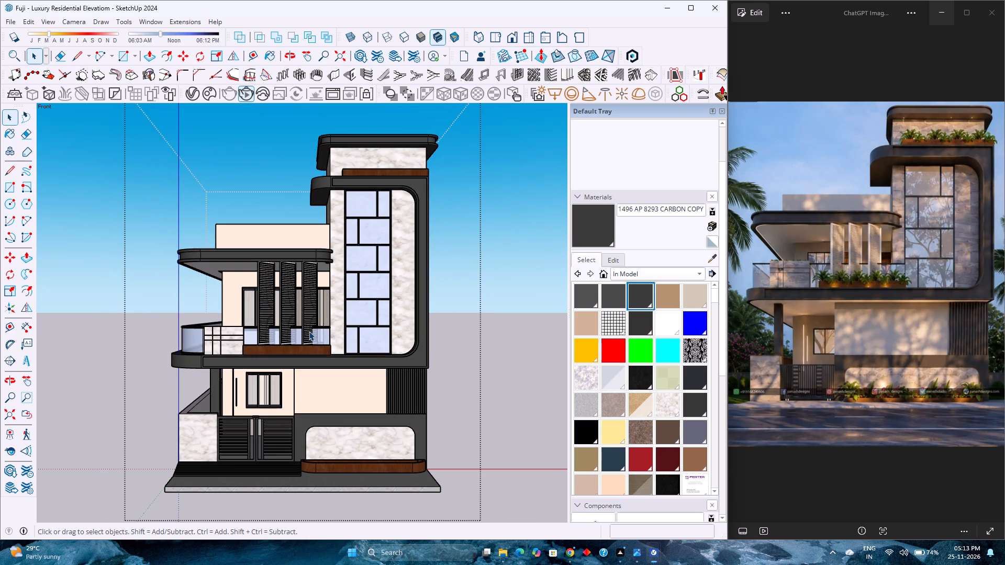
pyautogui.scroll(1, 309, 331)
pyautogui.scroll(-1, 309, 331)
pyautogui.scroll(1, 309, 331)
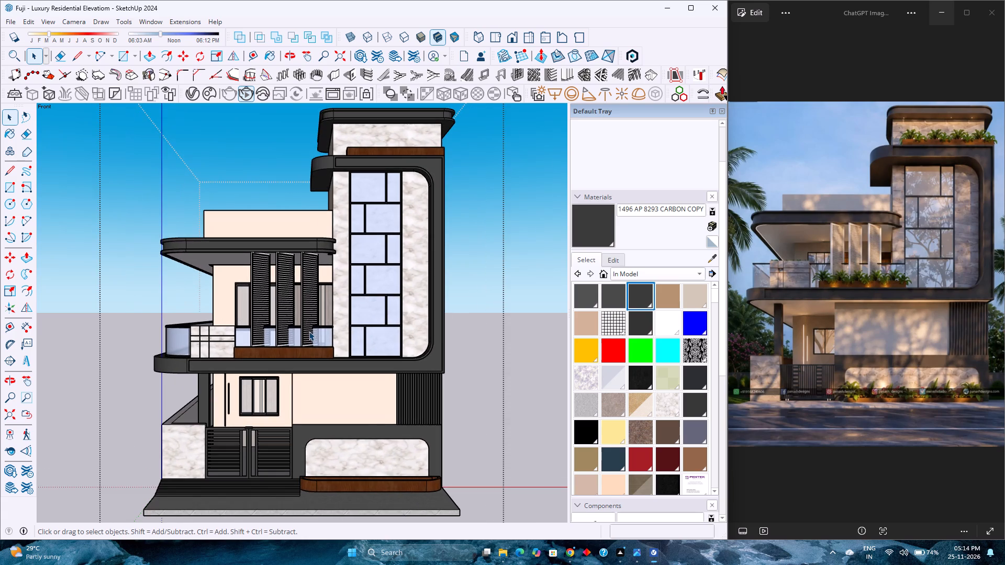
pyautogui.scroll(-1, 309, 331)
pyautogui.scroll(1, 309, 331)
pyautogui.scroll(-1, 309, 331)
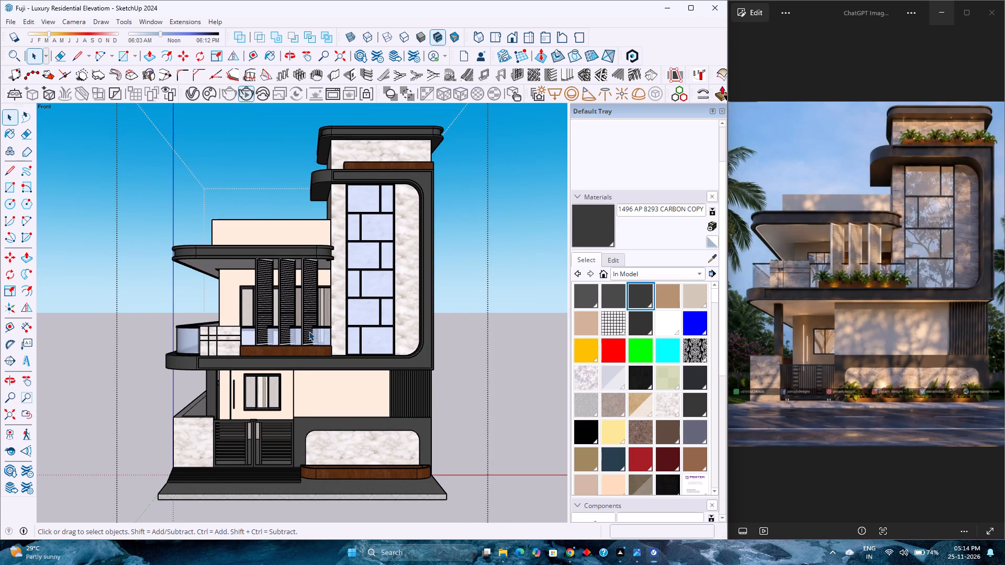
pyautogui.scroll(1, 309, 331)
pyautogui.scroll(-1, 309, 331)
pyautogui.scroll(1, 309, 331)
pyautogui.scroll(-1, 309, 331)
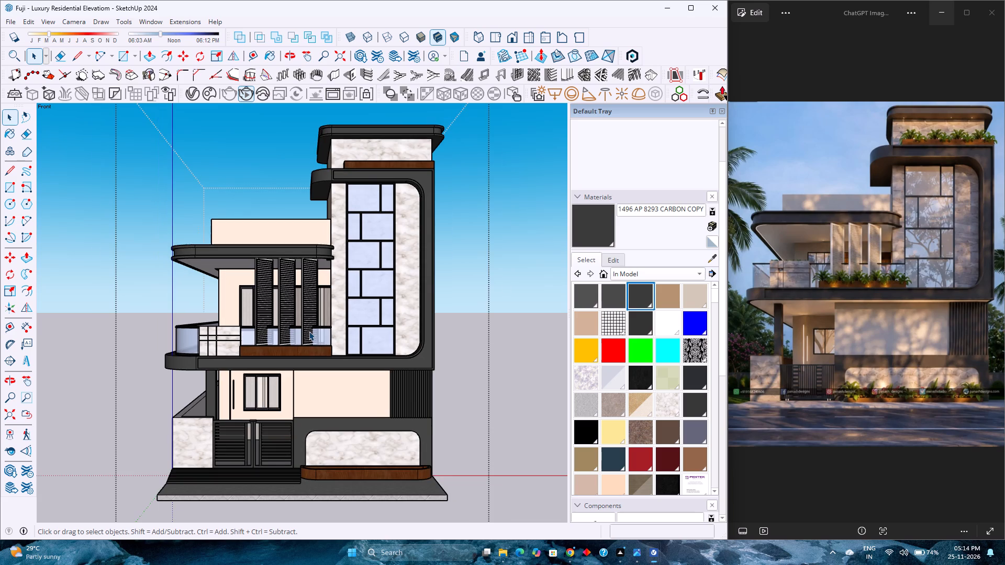
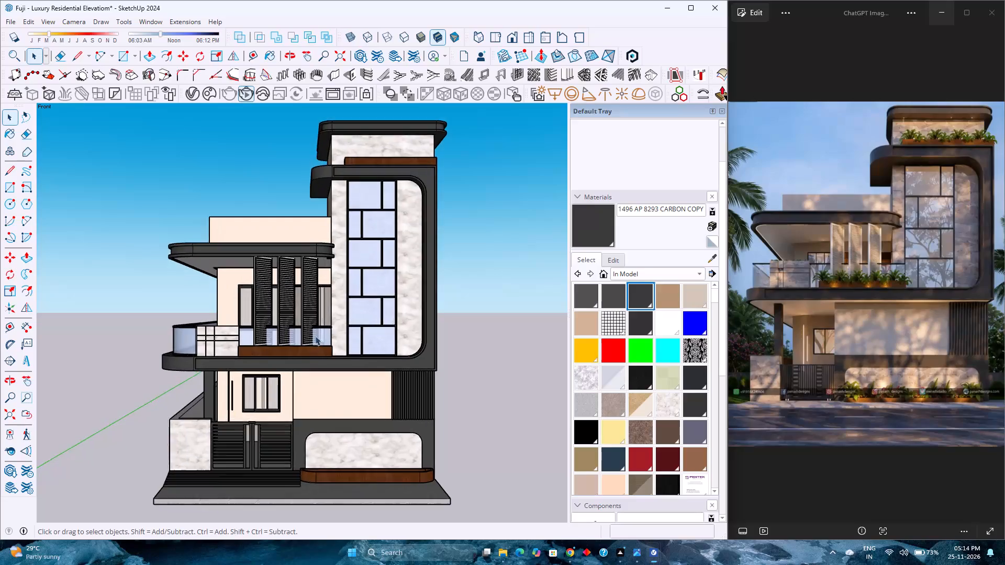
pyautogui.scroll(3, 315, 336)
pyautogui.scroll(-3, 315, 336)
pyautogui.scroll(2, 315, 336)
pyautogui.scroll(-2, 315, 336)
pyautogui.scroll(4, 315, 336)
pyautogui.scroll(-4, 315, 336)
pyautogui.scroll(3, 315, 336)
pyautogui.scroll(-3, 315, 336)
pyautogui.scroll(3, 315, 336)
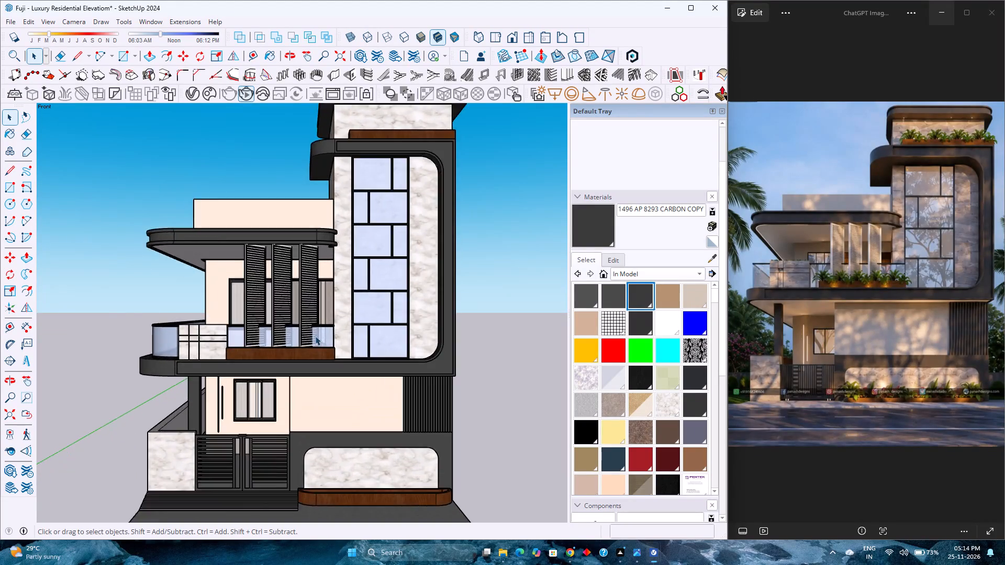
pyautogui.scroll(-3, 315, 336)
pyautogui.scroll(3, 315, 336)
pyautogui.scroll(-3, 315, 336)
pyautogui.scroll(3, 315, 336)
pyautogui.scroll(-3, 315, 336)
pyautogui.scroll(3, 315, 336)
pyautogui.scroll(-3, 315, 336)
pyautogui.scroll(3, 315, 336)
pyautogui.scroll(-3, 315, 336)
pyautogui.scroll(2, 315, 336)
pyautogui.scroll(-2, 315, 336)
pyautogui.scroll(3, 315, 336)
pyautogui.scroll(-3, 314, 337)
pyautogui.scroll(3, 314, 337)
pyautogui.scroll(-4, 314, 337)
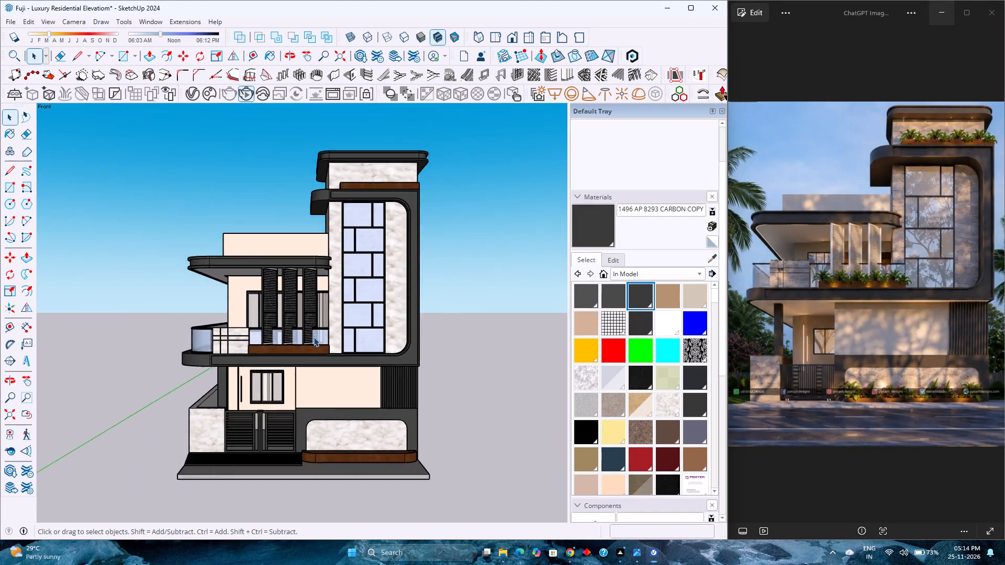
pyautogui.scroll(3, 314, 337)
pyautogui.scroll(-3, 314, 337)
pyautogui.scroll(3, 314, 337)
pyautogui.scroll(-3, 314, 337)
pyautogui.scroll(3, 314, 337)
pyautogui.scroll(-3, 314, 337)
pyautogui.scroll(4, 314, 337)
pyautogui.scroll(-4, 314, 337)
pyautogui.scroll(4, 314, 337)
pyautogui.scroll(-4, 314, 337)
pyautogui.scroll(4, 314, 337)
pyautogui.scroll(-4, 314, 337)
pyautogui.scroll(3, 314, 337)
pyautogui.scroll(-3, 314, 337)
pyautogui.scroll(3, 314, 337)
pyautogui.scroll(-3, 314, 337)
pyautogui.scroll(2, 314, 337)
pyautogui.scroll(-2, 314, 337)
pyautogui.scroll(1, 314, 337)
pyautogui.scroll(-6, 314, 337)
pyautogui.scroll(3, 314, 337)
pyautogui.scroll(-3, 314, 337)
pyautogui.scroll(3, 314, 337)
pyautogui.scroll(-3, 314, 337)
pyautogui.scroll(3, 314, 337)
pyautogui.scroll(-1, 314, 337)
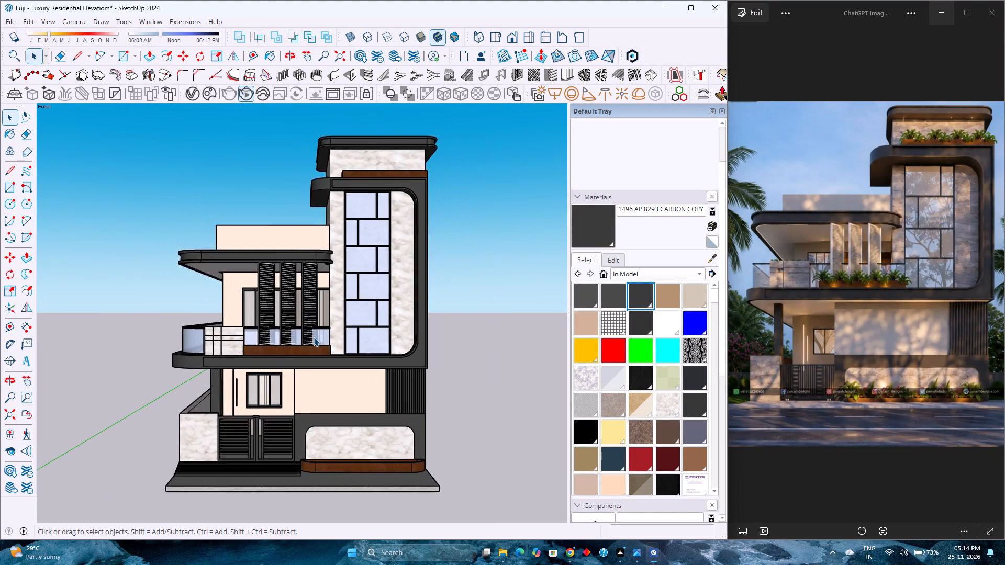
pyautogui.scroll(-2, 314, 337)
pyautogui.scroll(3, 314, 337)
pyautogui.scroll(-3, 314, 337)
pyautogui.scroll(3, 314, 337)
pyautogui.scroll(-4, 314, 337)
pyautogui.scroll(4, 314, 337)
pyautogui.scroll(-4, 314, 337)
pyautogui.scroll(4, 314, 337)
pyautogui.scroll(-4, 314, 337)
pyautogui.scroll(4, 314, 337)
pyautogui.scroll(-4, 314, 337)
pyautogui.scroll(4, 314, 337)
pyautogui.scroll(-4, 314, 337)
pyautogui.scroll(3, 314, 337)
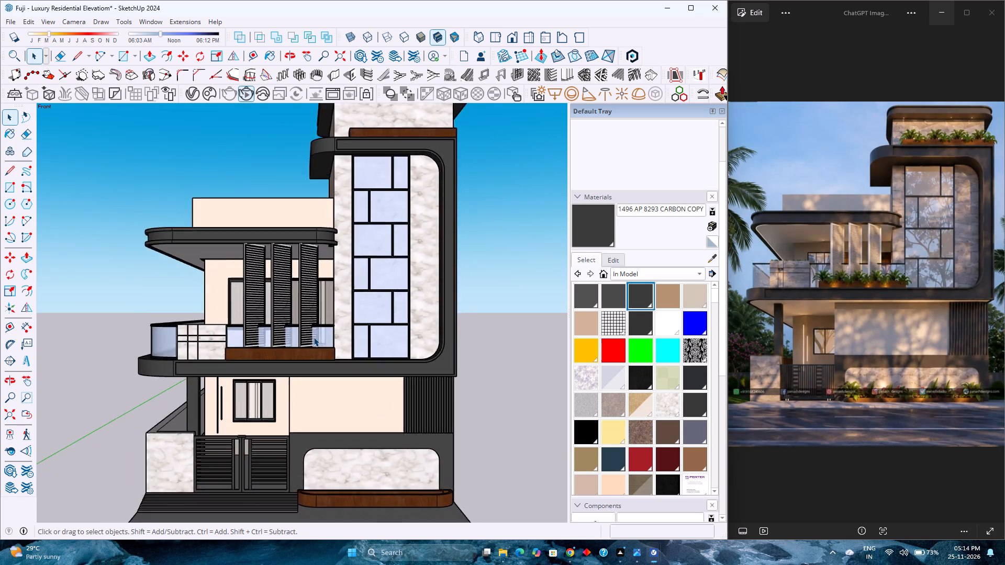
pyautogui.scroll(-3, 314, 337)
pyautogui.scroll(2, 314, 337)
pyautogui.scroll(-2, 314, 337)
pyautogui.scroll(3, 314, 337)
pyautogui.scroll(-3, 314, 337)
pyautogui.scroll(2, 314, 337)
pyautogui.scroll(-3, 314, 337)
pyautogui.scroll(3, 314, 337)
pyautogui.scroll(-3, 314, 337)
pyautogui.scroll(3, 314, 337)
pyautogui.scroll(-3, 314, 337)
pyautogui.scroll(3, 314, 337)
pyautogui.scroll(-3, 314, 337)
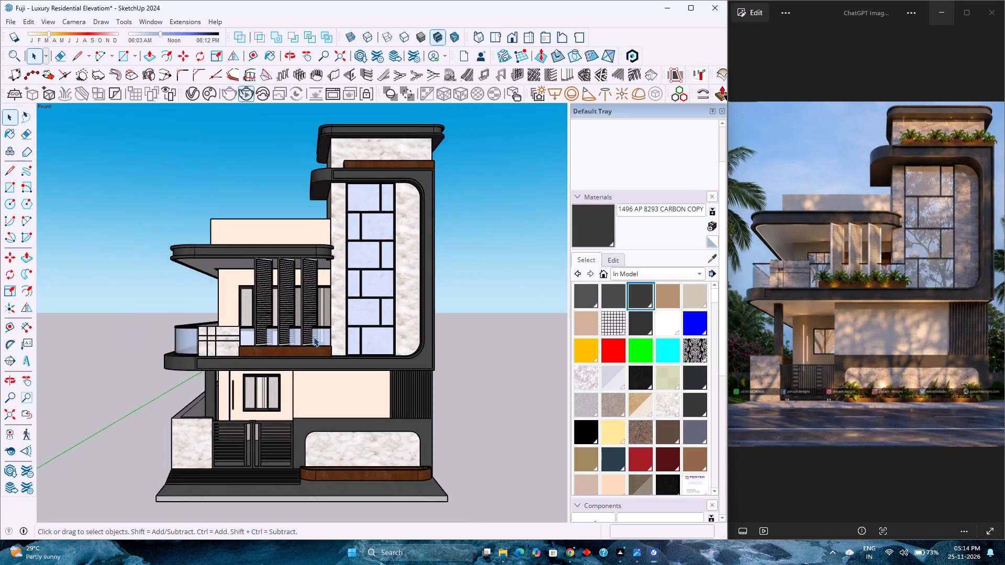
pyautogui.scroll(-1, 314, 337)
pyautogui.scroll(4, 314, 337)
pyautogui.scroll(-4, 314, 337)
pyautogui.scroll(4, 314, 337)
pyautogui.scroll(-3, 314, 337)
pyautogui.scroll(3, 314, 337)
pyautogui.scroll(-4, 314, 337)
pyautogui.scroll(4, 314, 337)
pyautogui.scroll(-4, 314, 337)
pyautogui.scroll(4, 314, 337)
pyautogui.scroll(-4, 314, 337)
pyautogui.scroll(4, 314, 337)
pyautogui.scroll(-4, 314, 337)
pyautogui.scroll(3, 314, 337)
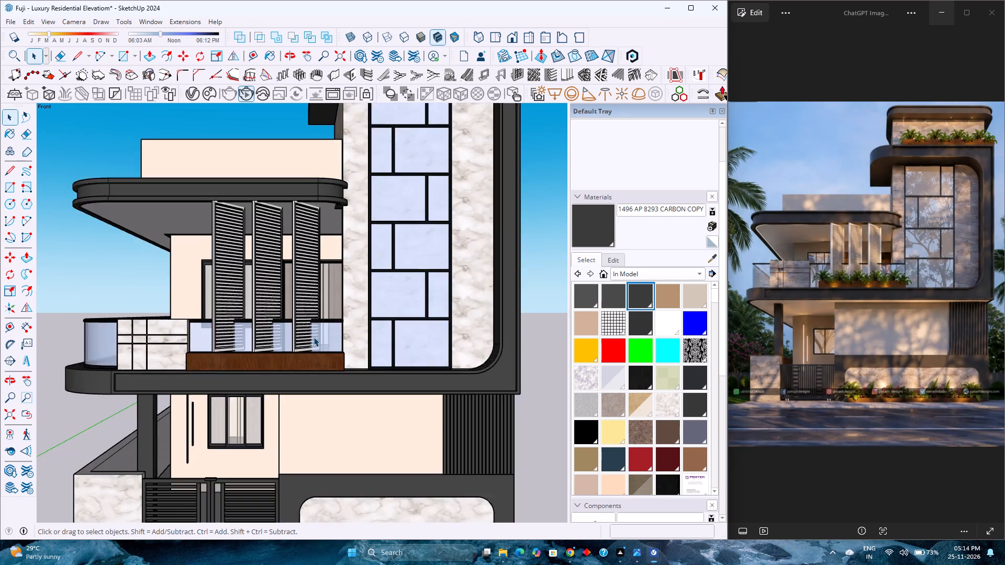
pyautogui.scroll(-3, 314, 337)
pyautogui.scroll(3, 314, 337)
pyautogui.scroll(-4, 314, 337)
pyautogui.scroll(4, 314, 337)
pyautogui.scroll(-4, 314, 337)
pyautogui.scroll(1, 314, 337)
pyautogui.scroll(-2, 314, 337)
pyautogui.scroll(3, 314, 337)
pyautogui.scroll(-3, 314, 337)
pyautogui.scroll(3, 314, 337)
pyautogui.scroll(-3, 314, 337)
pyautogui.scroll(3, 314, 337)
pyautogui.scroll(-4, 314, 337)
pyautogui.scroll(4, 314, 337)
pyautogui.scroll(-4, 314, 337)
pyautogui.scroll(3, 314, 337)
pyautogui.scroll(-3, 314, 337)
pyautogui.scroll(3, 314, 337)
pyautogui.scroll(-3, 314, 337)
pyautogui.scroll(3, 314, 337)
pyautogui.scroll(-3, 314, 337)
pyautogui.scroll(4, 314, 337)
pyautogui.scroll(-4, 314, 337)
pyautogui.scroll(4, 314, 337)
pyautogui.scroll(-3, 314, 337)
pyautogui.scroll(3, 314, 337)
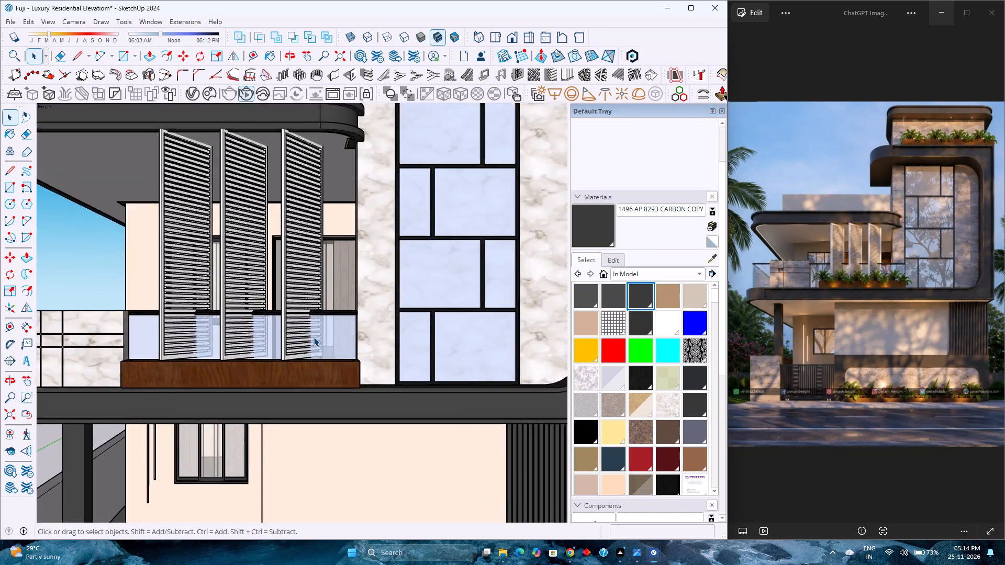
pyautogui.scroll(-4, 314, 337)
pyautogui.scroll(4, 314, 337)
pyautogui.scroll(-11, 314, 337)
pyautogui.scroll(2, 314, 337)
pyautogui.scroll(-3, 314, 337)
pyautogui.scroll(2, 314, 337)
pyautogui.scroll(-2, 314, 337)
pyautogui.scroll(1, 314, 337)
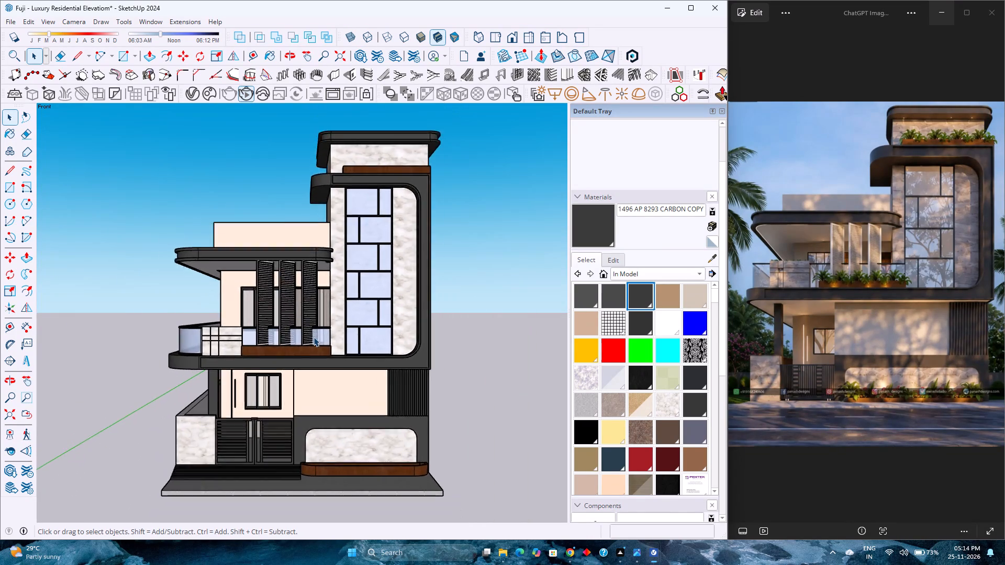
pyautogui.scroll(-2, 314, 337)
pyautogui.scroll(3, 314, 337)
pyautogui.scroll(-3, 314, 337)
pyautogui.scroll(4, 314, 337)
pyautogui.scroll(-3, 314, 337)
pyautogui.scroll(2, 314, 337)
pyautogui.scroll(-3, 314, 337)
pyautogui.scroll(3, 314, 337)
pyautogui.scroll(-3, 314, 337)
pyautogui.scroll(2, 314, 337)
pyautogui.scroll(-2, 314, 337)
# Examine the building's massing and painted materials from both front corners, with the whole model fitted in view.
pyautogui.moveTo(319, 343); pyautogui.dragTo(213, 343, button='middle')
pyautogui.middleClick(213, 343)
pyautogui.scroll(3, 213, 343)
pyautogui.scroll(-4, 213, 343)
pyautogui.scroll(4, 213, 343)
pyautogui.scroll(-4, 213, 343)
pyautogui.moveTo(210, 345); pyautogui.dragTo(251, 353, button='middle')
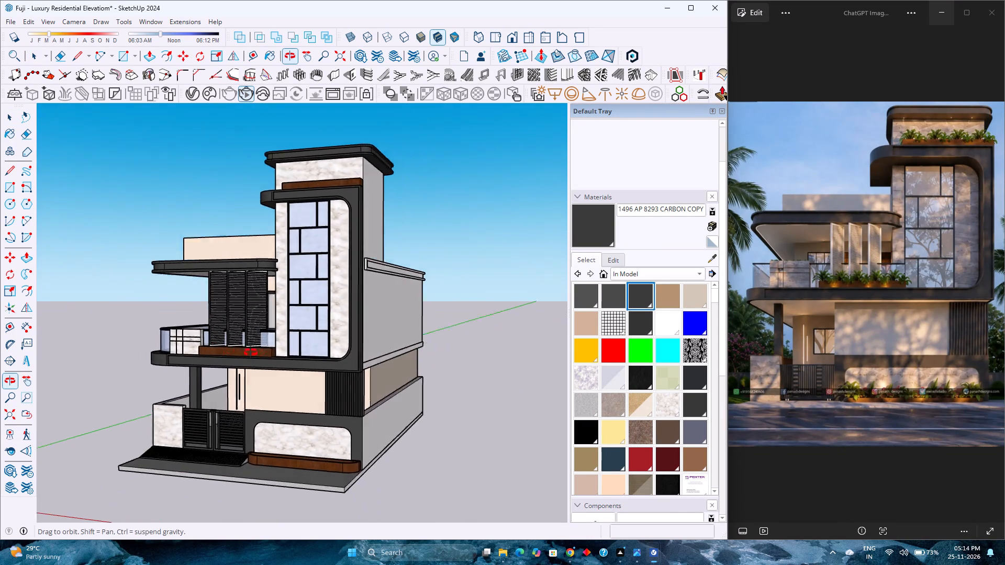
pyautogui.moveTo(251, 353); pyautogui.dragTo(459, 342, button='middle')
pyautogui.middleClick(459, 342)
pyautogui.scroll(3, 459, 342)
pyautogui.scroll(-3, 459, 342)
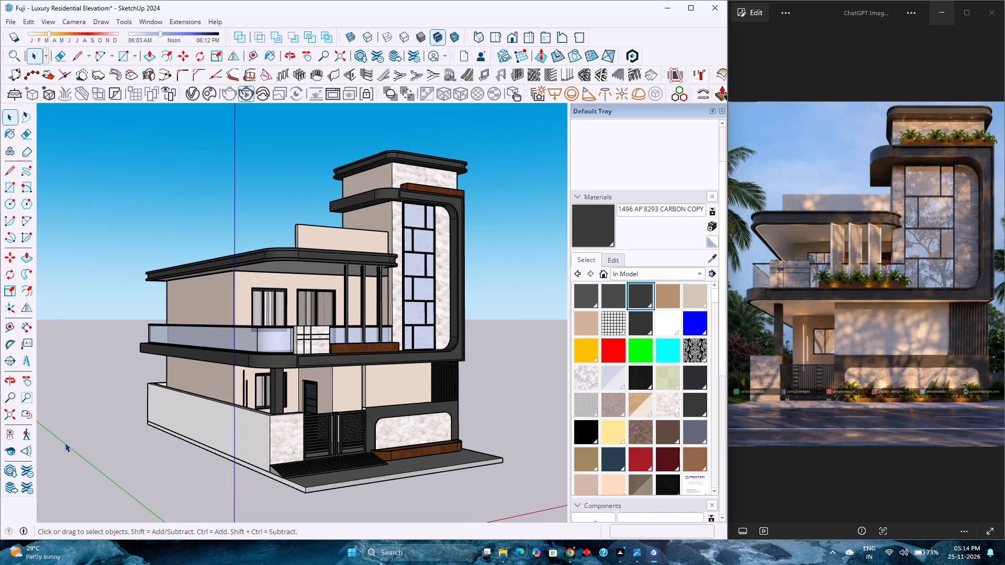
pyautogui.click(5, 416)
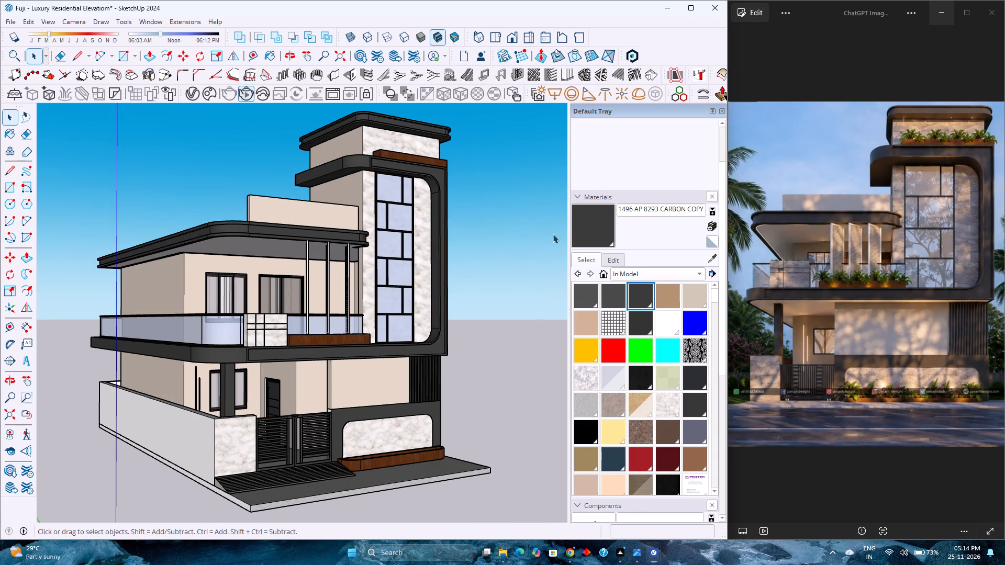
# Return to the standard Front view and fit the whole building in it.
pyautogui.click(513, 42)
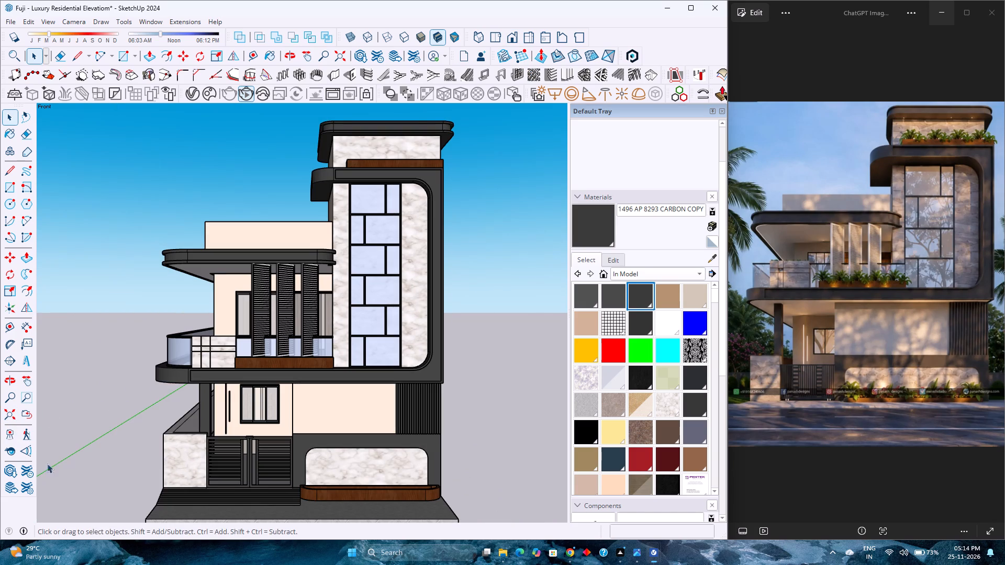
pyautogui.click(4, 417)
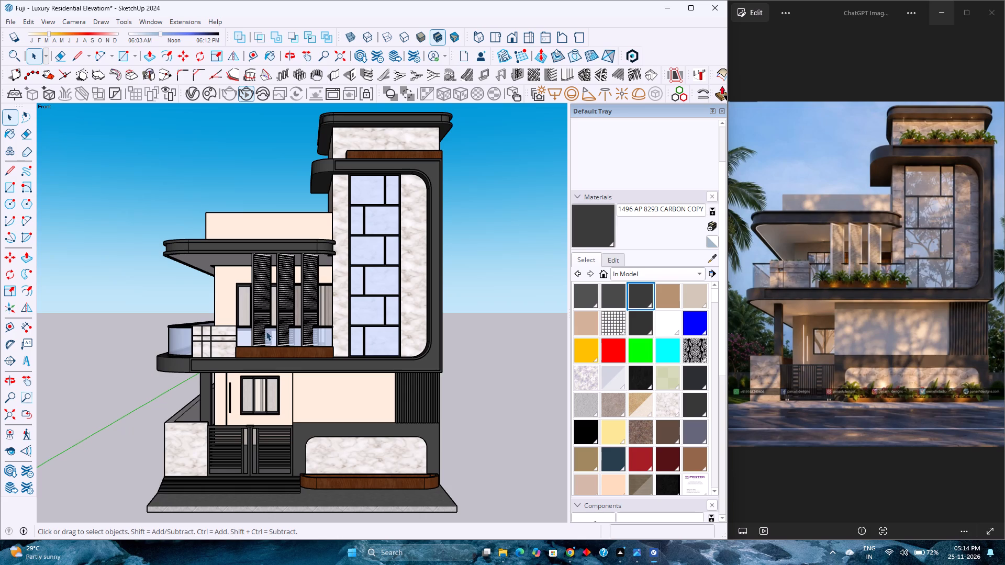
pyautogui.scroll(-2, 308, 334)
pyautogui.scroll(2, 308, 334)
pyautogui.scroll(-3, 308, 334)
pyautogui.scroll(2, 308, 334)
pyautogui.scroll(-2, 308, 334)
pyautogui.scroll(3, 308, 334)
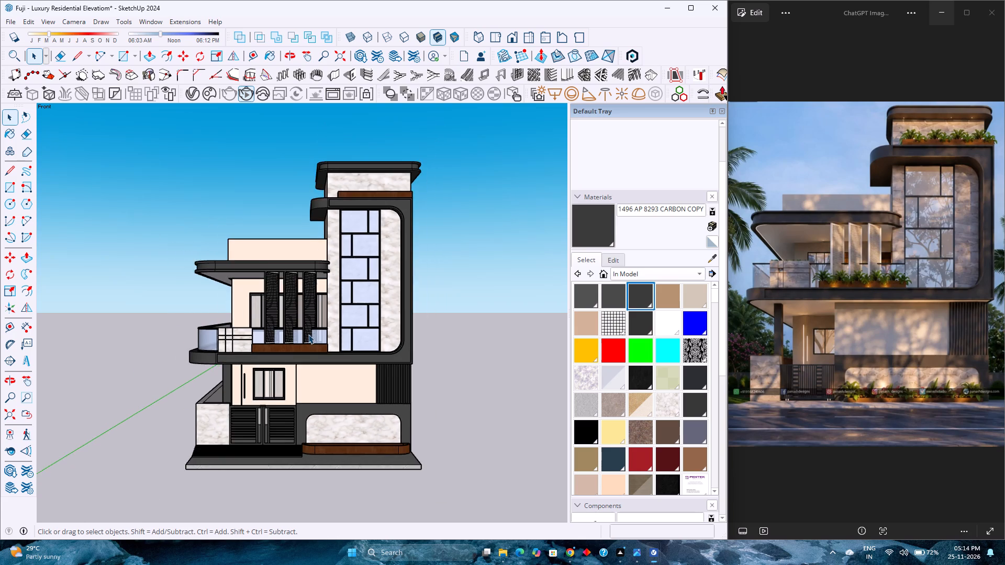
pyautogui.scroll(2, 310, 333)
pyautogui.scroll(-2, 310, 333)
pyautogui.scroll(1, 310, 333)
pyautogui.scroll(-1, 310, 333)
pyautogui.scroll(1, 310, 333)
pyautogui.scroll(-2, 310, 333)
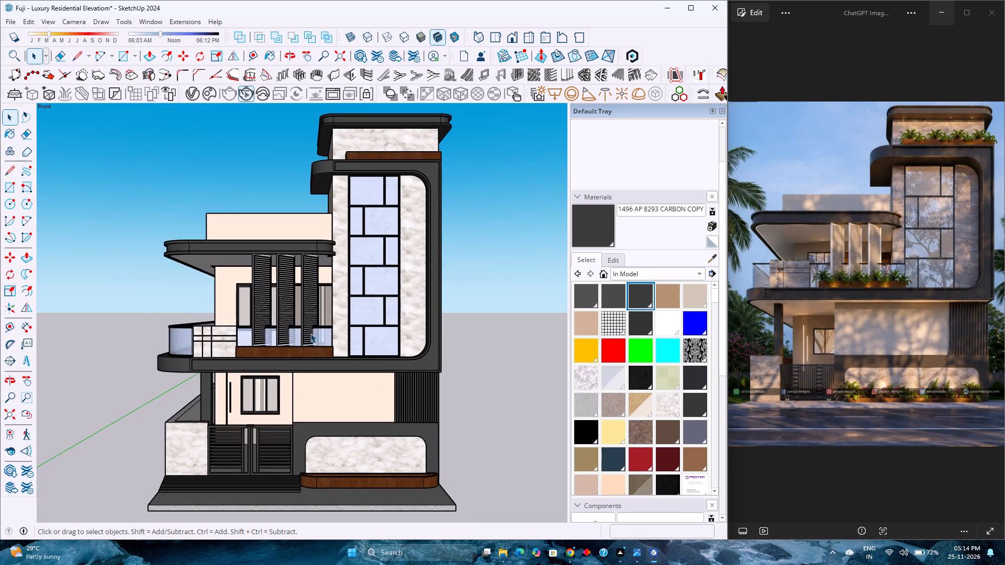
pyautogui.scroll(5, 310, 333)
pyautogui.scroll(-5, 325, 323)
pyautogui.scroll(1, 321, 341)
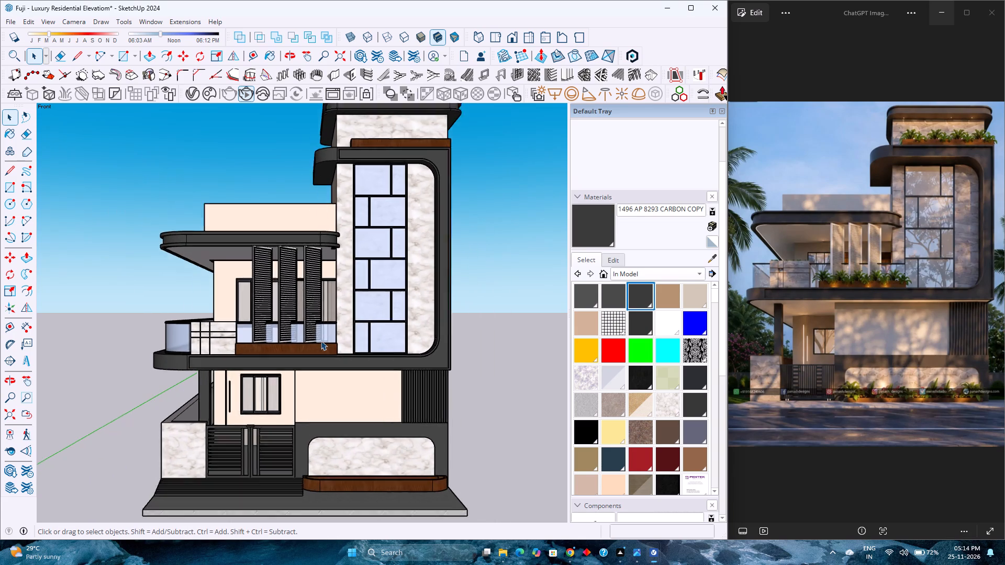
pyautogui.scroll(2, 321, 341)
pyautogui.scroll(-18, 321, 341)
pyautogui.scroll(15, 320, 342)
# Examine the building's front and long side wall from the tower-side front corner, both near and with the whole model in view.
pyautogui.moveTo(327, 349); pyautogui.dragTo(294, 342, button='middle')
pyautogui.middleClick(294, 342)
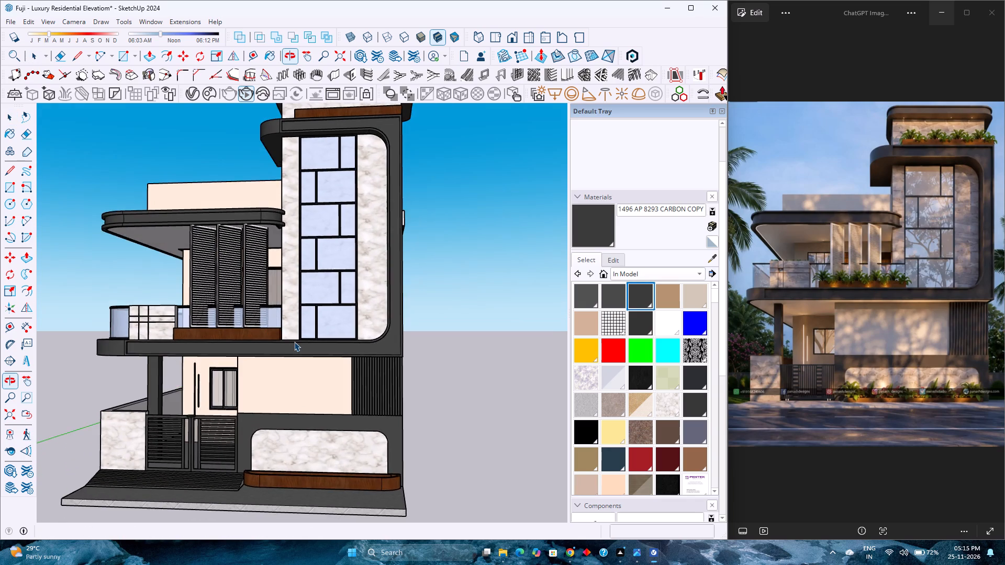
pyautogui.scroll(-4, 294, 342)
pyautogui.moveTo(291, 342); pyautogui.dragTo(218, 338, button='middle')
pyautogui.middleClick(218, 338)
pyautogui.scroll(3, 110, 322)
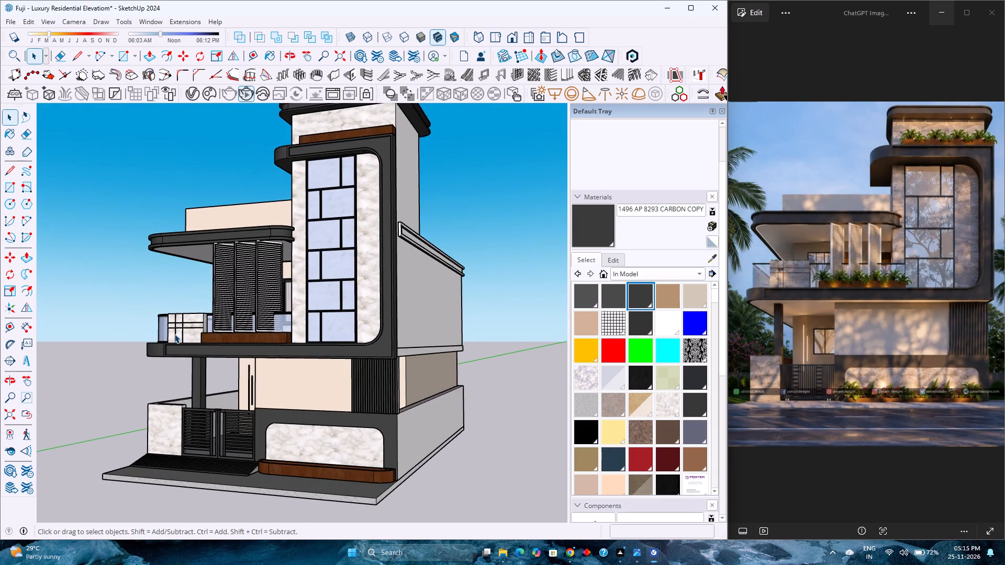
pyautogui.moveTo(272, 357); pyautogui.dragTo(208, 347, button='middle')
pyautogui.scroll(-4, 208, 347)
pyautogui.scroll(4, 113, 238)
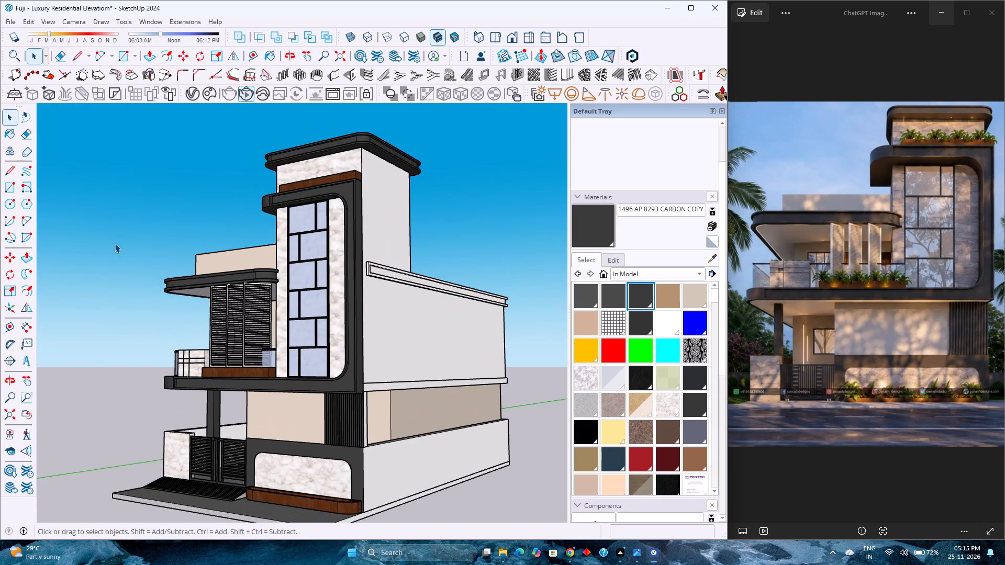
pyautogui.moveTo(206, 396); pyautogui.dragTo(224, 376, button='middle')
pyautogui.scroll(-4, 226, 375)
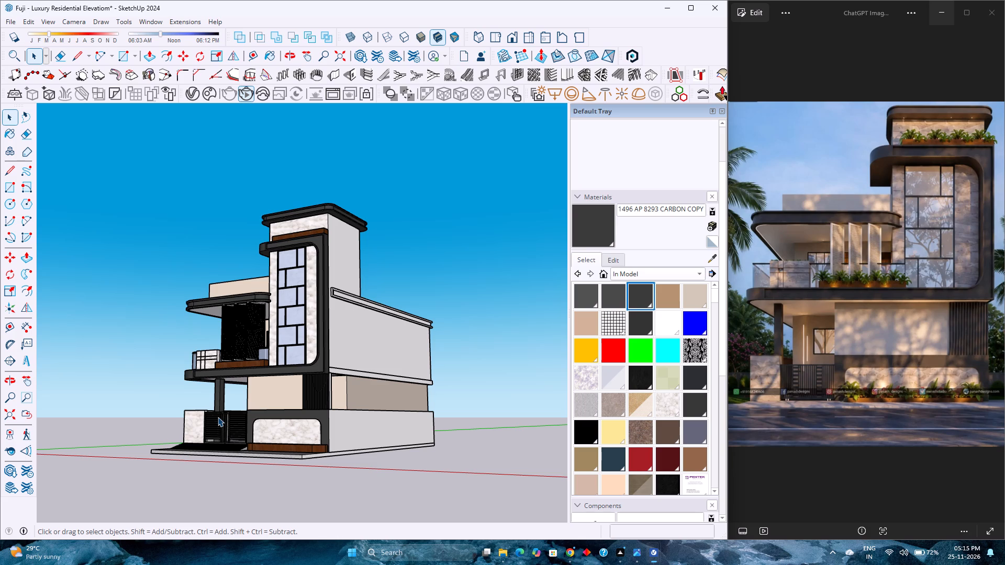
pyautogui.scroll(4, 248, 415)
pyautogui.scroll(-2, 264, 389)
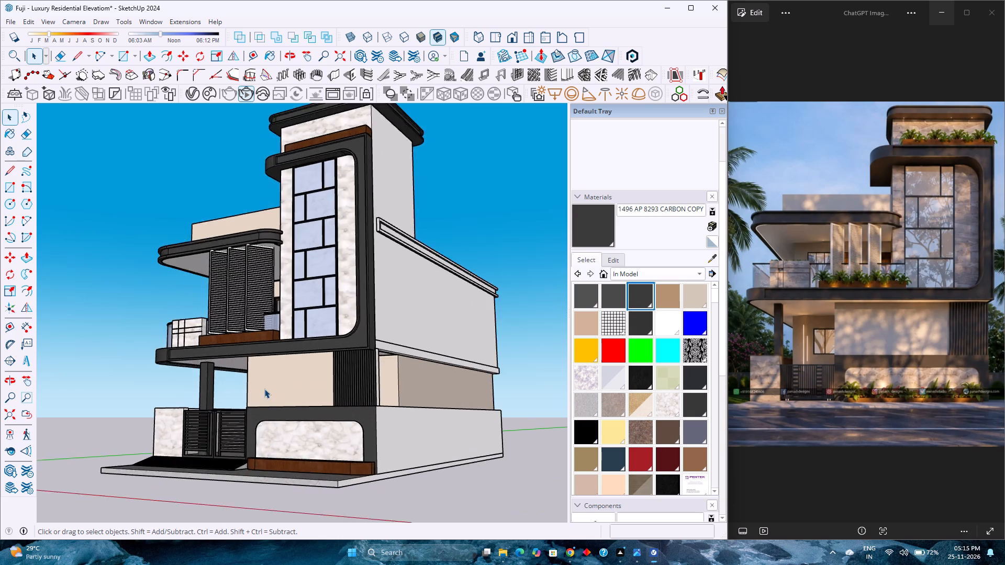
pyautogui.scroll(-2, 264, 389)
pyautogui.scroll(3, 259, 387)
pyautogui.scroll(-3, 258, 390)
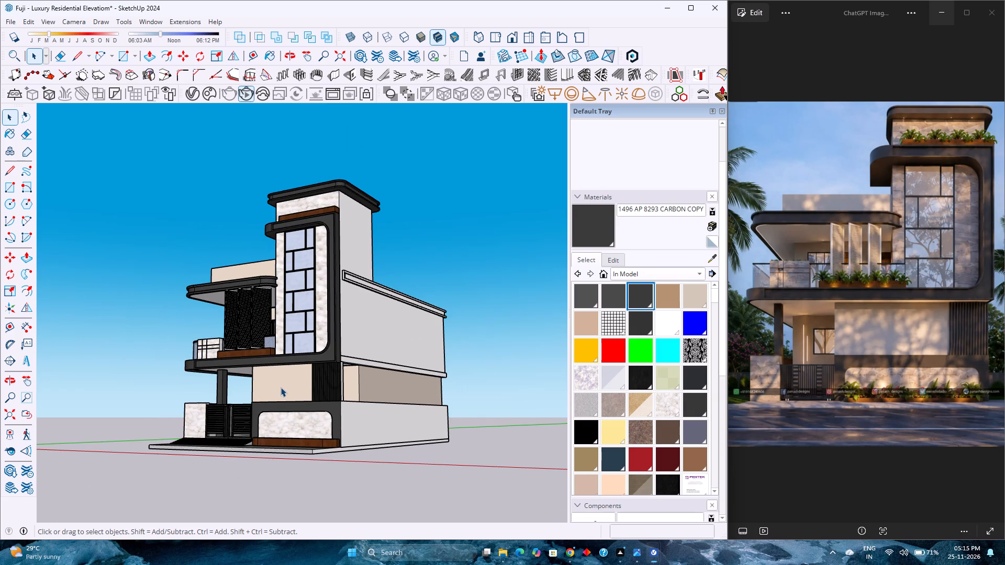
pyautogui.scroll(-3, 380, 240)
pyautogui.scroll(4, 379, 243)
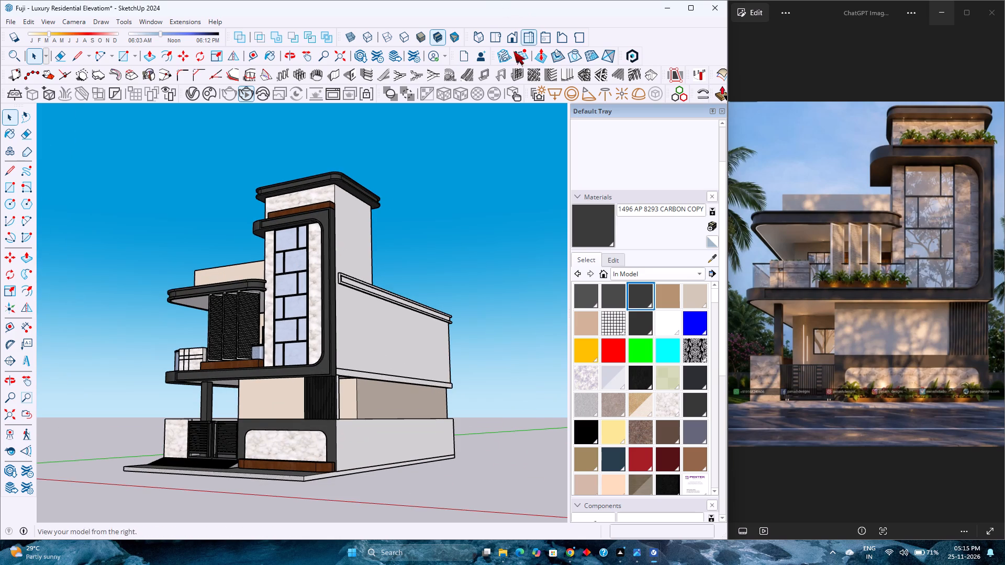
# Return to the standard Front view and fit the whole building in it.
pyautogui.click(515, 41)
pyautogui.click(8, 416)
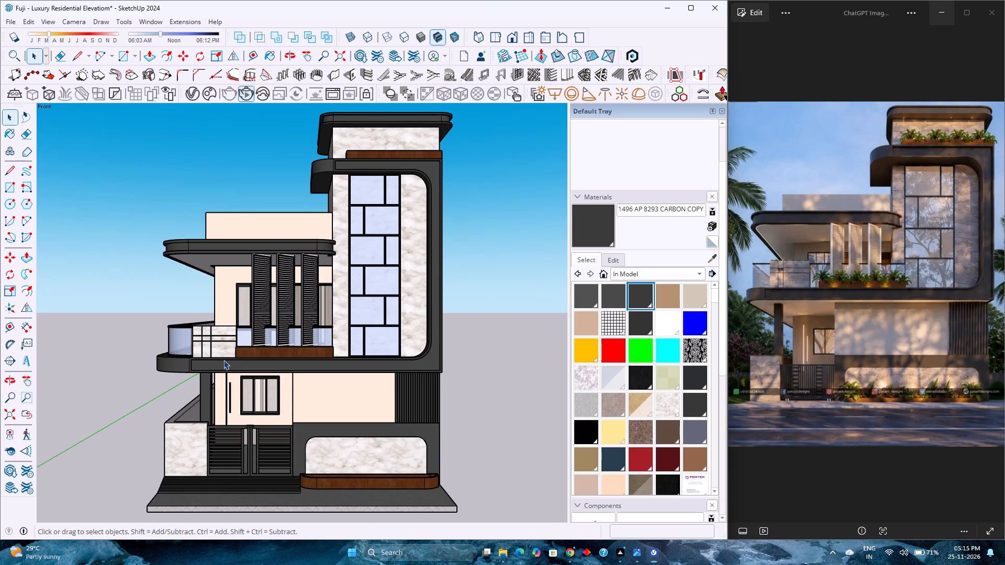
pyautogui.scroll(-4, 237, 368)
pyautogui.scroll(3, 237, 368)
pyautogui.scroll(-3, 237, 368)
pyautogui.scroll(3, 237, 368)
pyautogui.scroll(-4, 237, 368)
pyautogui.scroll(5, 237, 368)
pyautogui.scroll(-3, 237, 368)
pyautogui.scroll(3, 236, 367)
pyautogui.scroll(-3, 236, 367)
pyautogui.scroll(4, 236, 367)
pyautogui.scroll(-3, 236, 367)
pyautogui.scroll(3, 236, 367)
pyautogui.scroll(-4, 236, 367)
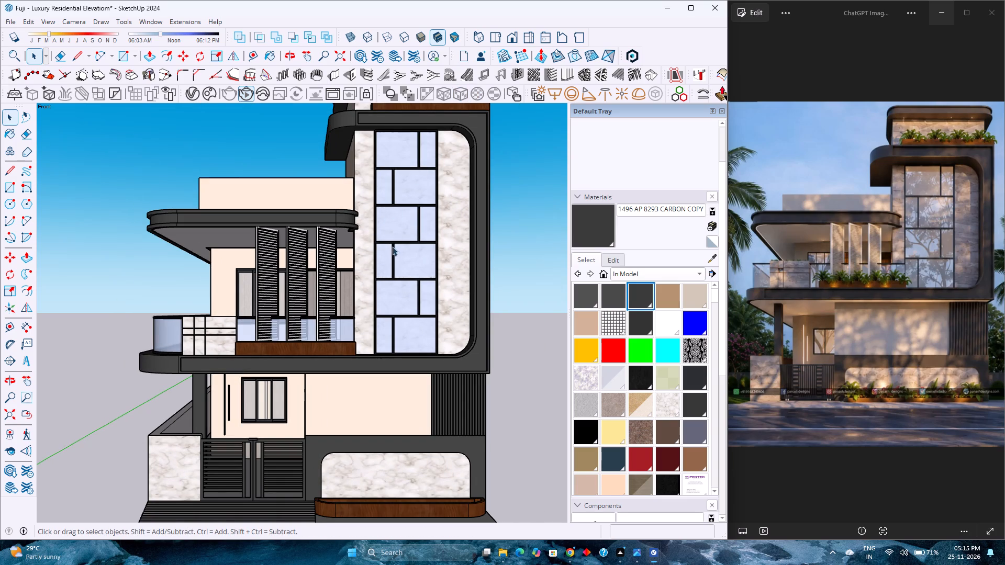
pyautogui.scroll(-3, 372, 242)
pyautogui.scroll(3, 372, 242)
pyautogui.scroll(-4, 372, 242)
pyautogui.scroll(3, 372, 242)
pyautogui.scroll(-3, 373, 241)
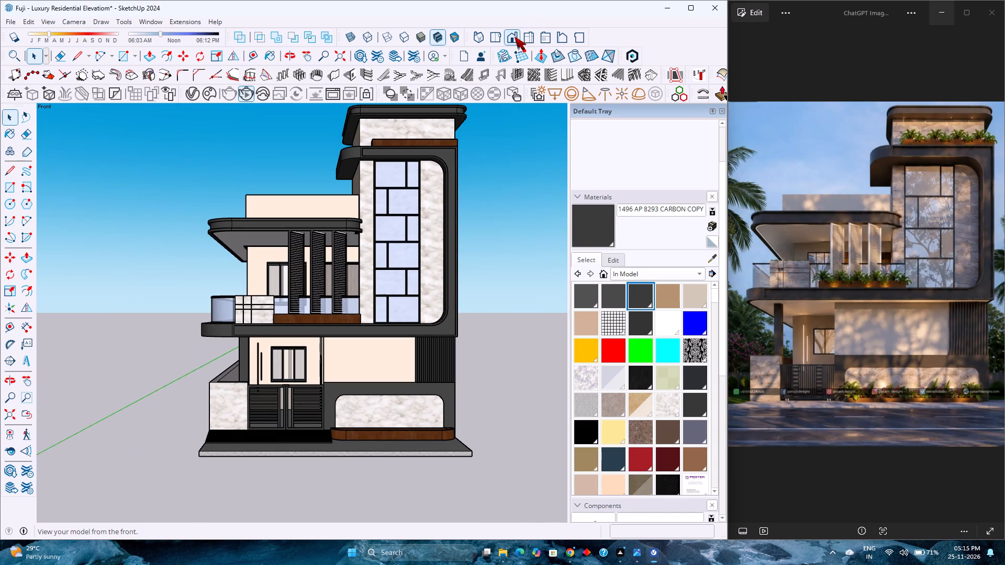
# Restore the standard Front view with the whole building fitted in it.
pyautogui.click(515, 37)
pyautogui.click(9, 419)
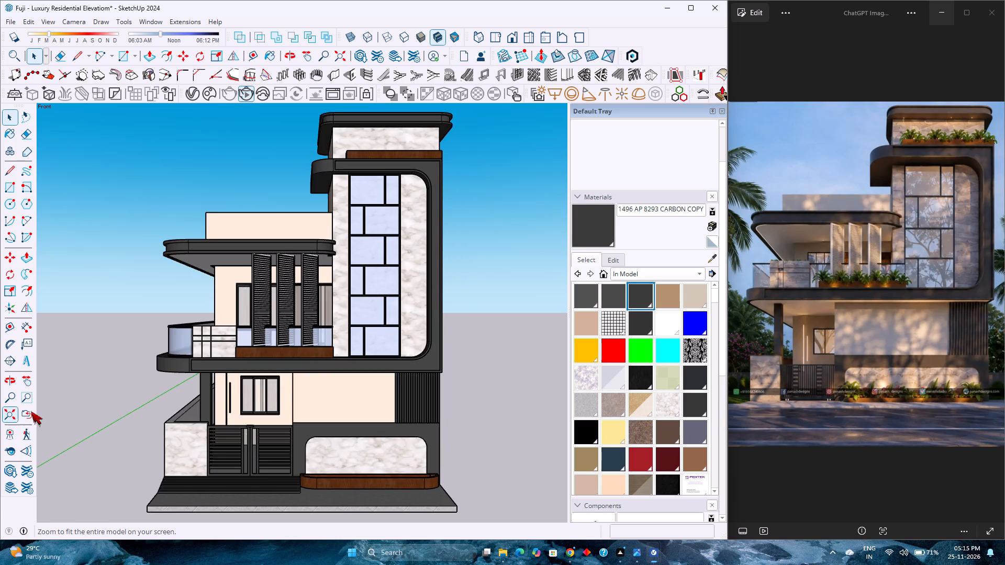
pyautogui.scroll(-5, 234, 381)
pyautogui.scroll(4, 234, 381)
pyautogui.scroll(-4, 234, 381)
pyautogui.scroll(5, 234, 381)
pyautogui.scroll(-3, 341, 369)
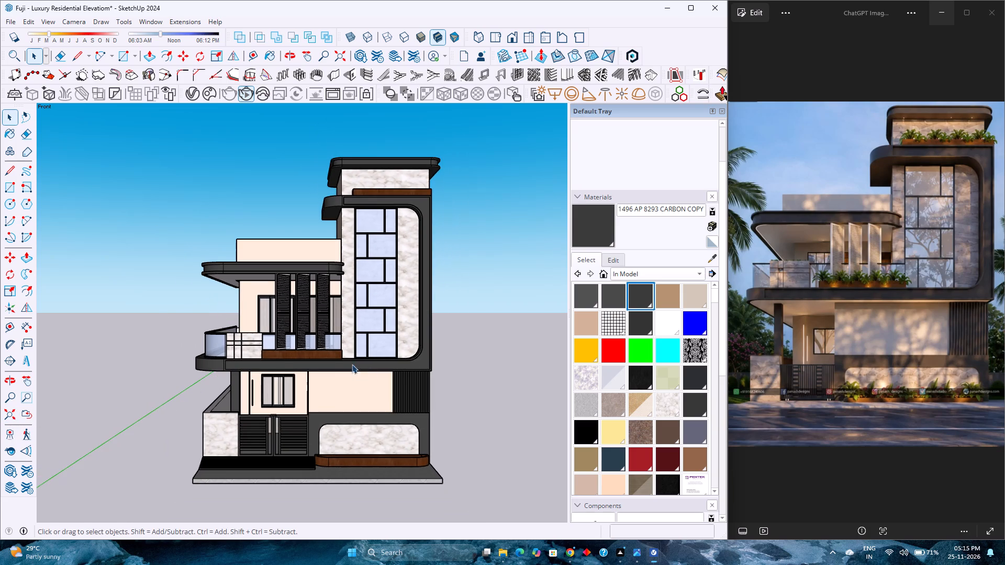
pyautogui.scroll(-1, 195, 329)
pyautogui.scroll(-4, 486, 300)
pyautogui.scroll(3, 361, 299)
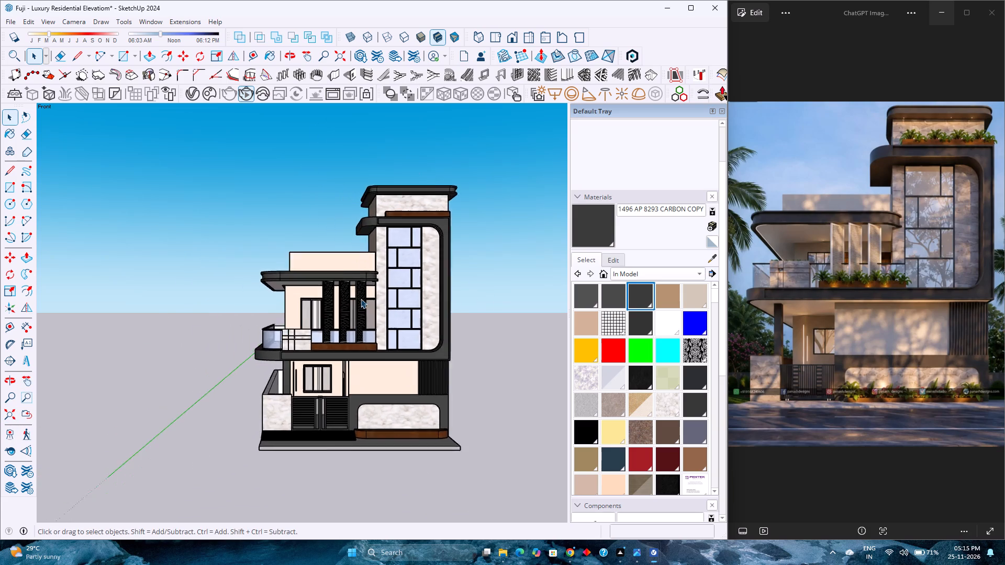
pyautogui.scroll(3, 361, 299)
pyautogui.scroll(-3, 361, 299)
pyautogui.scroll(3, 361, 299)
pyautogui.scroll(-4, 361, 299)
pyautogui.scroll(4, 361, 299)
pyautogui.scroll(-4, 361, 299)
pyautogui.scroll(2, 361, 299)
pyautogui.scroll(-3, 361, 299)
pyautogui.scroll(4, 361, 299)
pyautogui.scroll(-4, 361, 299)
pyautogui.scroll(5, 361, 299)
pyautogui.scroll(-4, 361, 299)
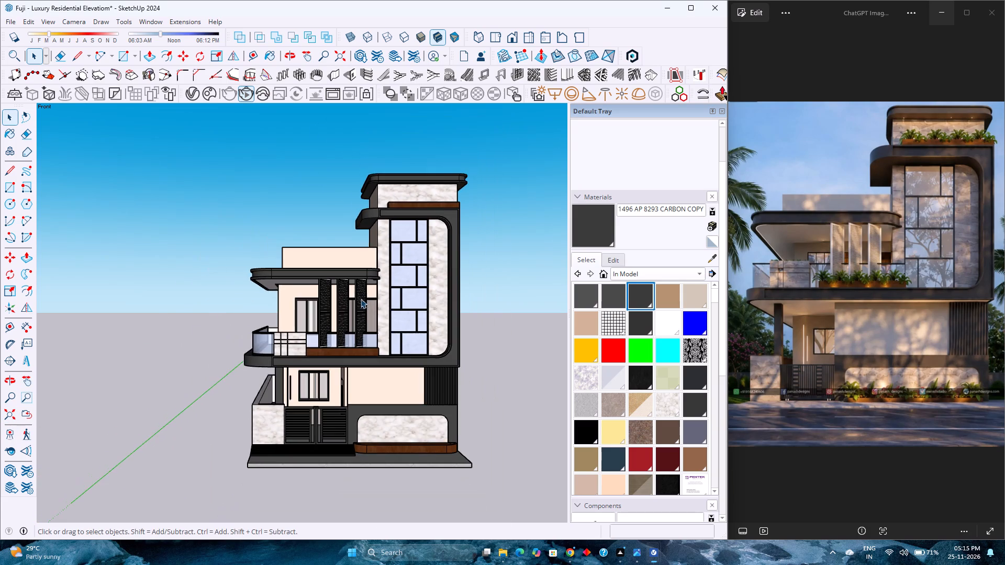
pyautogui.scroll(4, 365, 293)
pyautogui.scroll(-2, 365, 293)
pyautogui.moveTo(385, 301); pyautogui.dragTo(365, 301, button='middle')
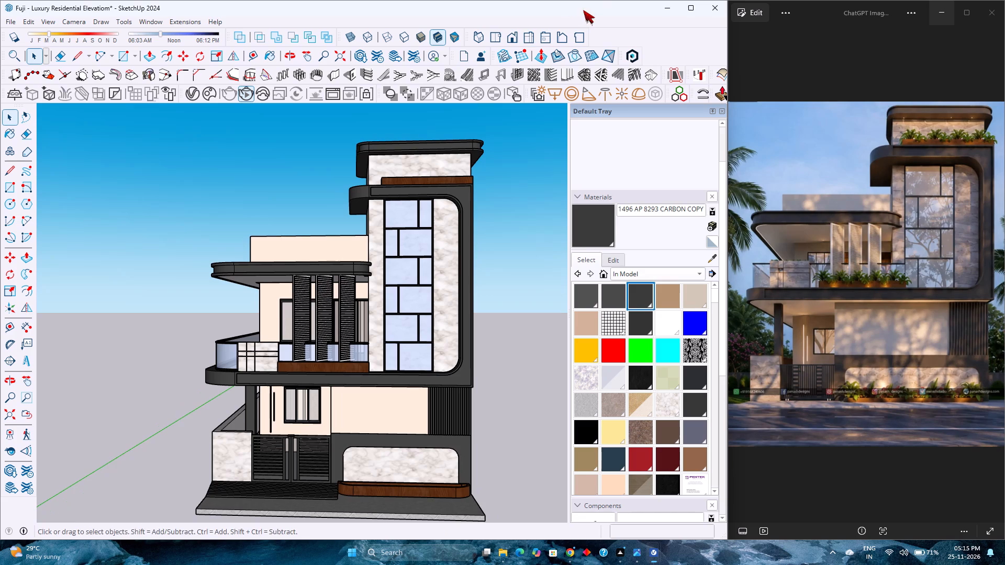
# Return to the standard Front view and fit the whole building in it.
pyautogui.click(513, 33)
pyautogui.scroll(-2, 327, 245)
pyautogui.scroll(3, 326, 245)
pyautogui.scroll(-3, 325, 245)
pyautogui.scroll(1, 109, 280)
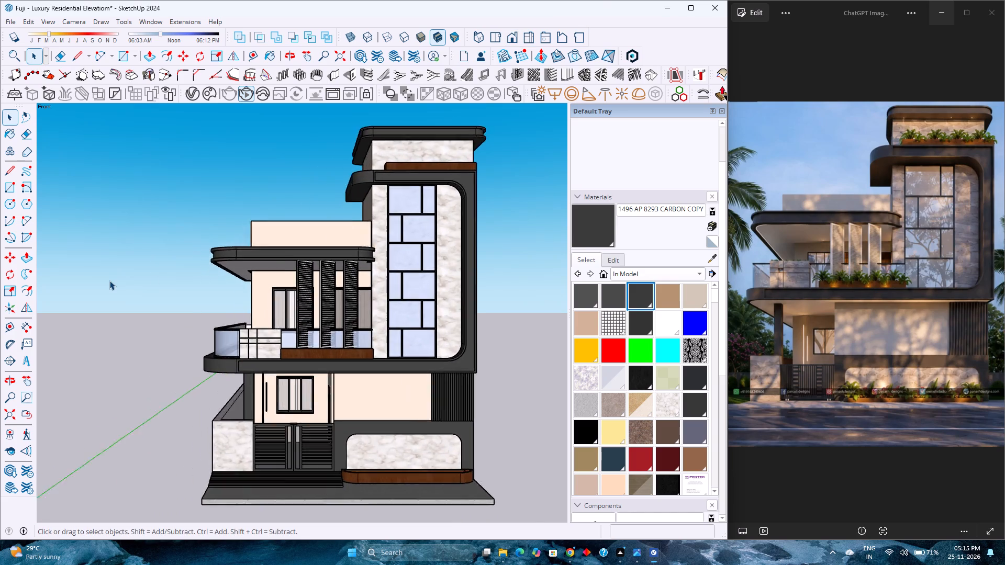
pyautogui.scroll(2, 109, 280)
pyautogui.scroll(-2, 109, 280)
pyautogui.scroll(2, 219, 304)
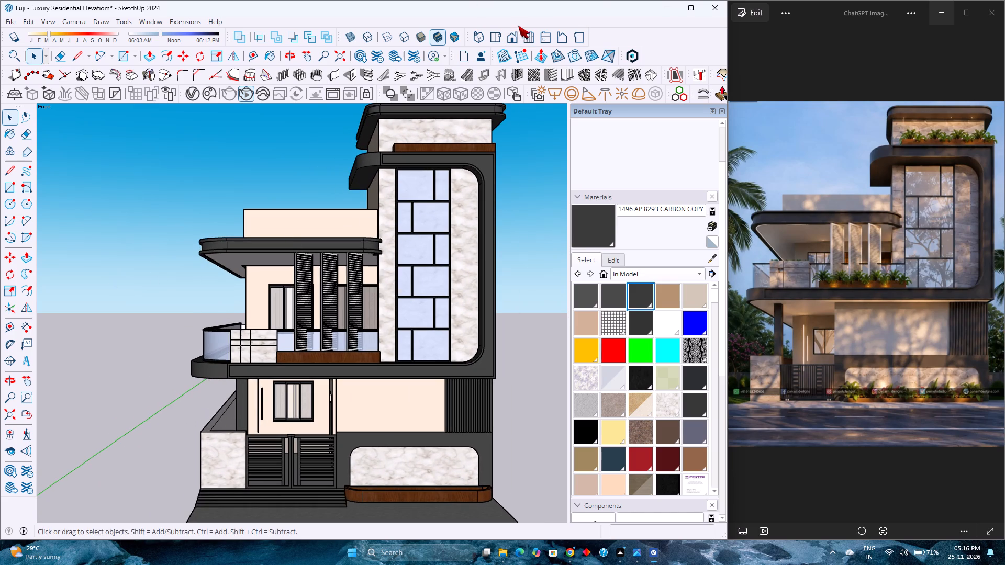
pyautogui.click(507, 34)
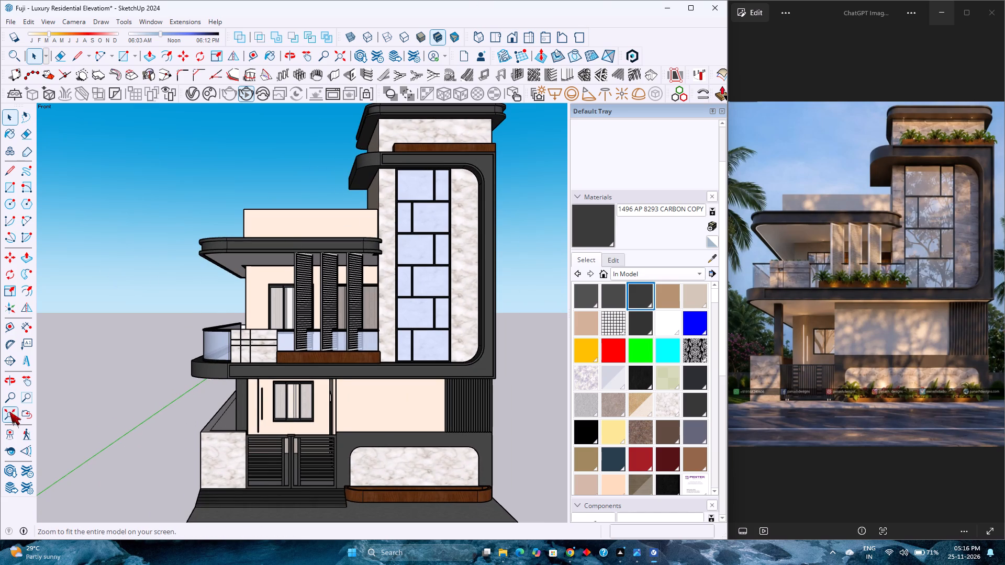
pyautogui.click(10, 412)
# Examine the tower's window grid, marble cladding, rounded dark frame and the balcony louvres close up in the Front view.
pyautogui.scroll(-3, 396, 346)
pyautogui.scroll(3, 396, 346)
pyautogui.scroll(-4, 396, 346)
pyautogui.scroll(4, 396, 346)
pyautogui.scroll(-2, 396, 346)
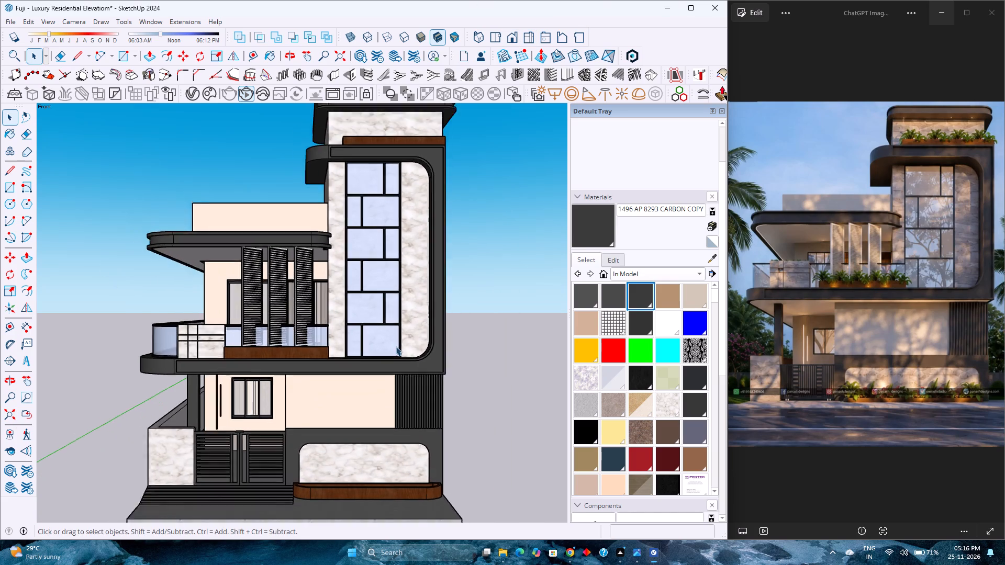
pyautogui.scroll(-2, 396, 346)
pyautogui.scroll(3, 396, 346)
pyautogui.scroll(-3, 396, 346)
pyautogui.scroll(3, 396, 346)
pyautogui.scroll(-5, 394, 344)
pyautogui.scroll(4, 394, 344)
pyautogui.scroll(-3, 394, 344)
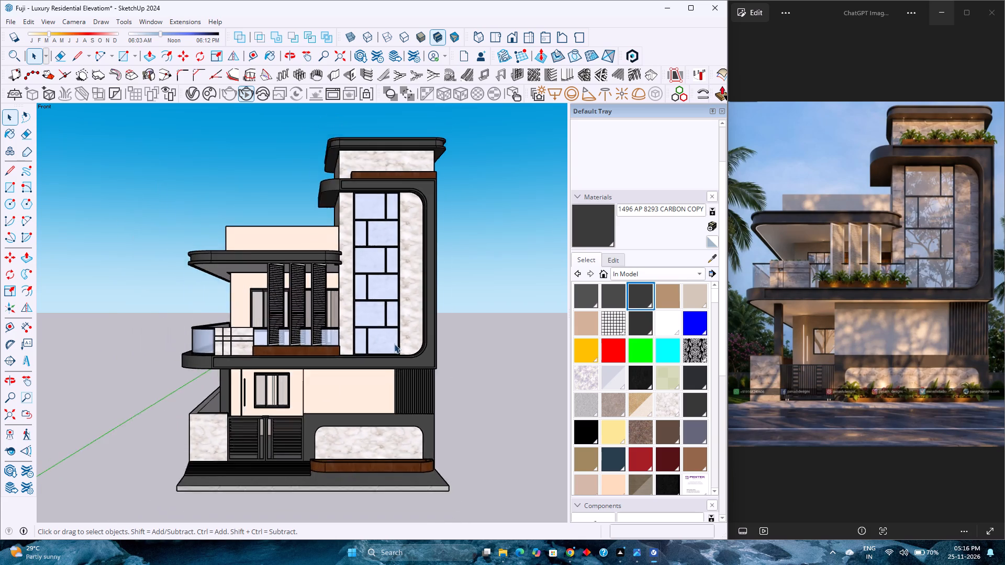
pyautogui.scroll(3, 394, 344)
pyautogui.scroll(-4, 394, 344)
pyautogui.scroll(4, 394, 344)
pyautogui.scroll(-4, 394, 342)
pyautogui.scroll(4, 394, 342)
pyautogui.scroll(-4, 394, 342)
pyautogui.scroll(3, 394, 342)
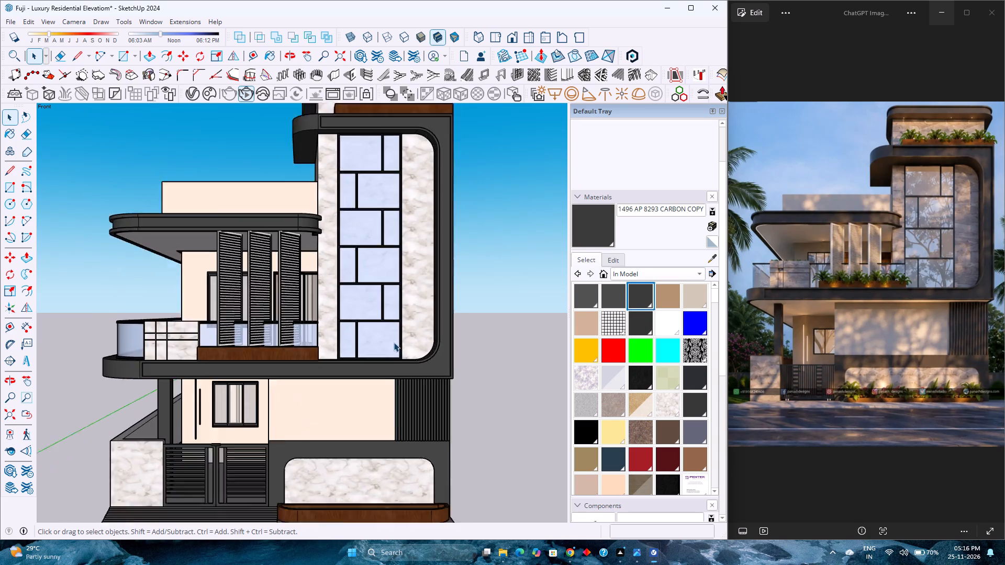
pyautogui.scroll(1, 394, 342)
pyautogui.scroll(-4, 394, 342)
pyautogui.scroll(8, 394, 342)
pyautogui.scroll(-3, 394, 341)
pyautogui.scroll(3, 394, 341)
pyautogui.scroll(-4, 394, 341)
pyautogui.scroll(4, 394, 341)
pyautogui.scroll(-2, 394, 341)
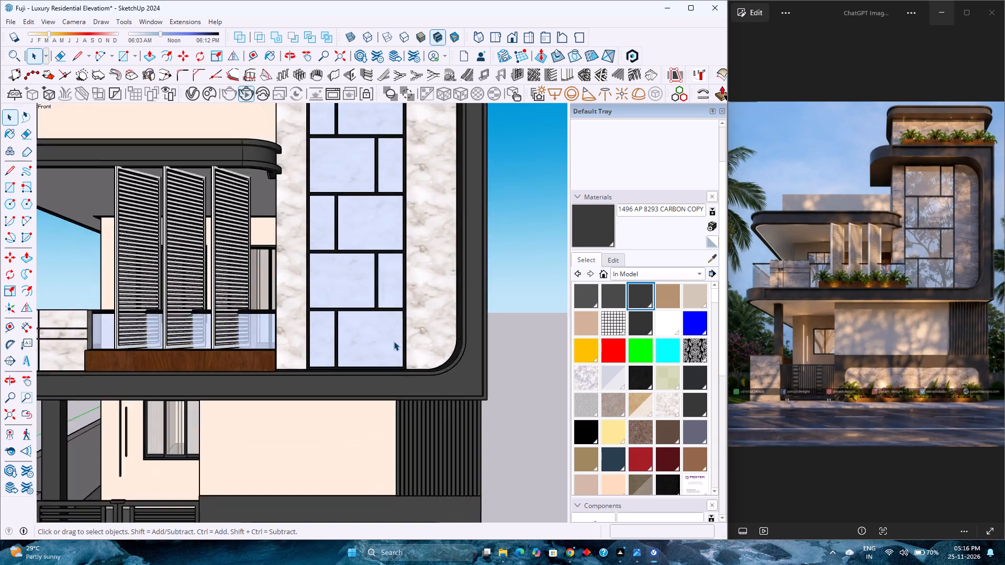
pyautogui.scroll(-2, 394, 341)
pyautogui.scroll(4, 394, 341)
pyautogui.scroll(-4, 394, 341)
pyautogui.scroll(5, 394, 341)
pyautogui.scroll(-5, 394, 341)
pyautogui.scroll(4, 394, 341)
pyautogui.scroll(-3, 394, 341)
pyautogui.scroll(2, 394, 341)
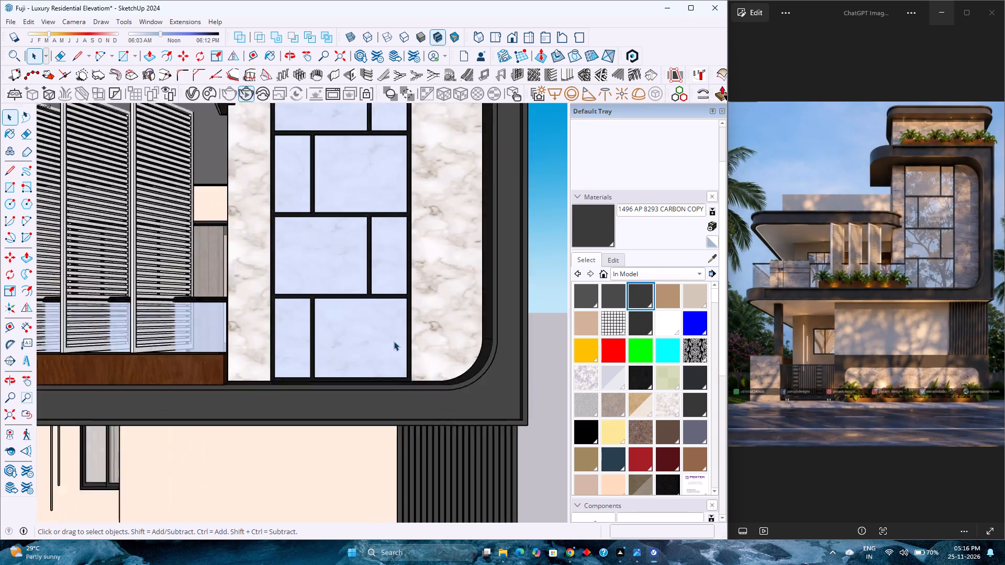
pyautogui.scroll(2, 394, 341)
pyautogui.scroll(-5, 394, 341)
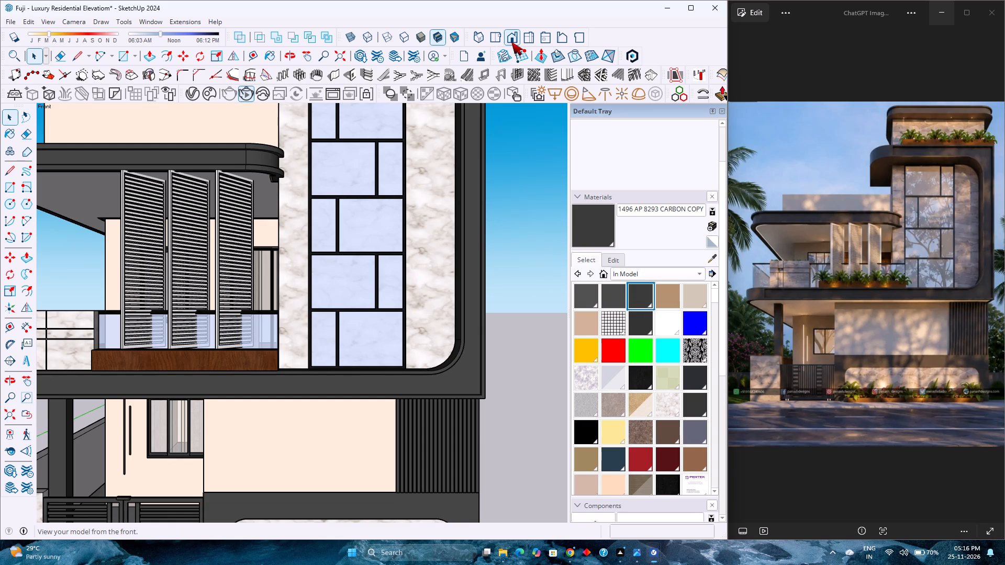
# Fit the whole building in the Front view again.
pyautogui.click(1, 417)
pyautogui.click(11, 415)
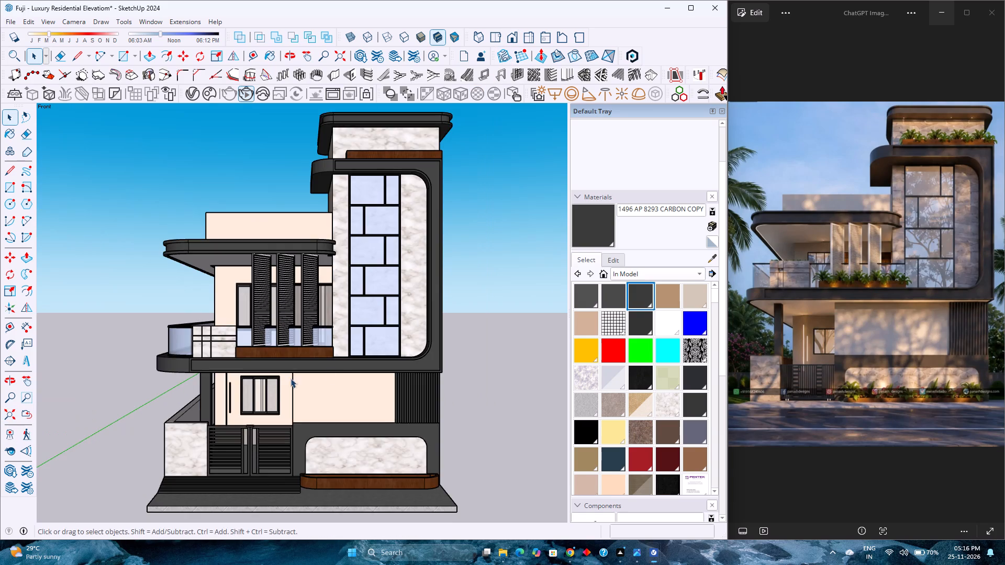
# Examine the front elevation from a slightly tilted near-frontal viewpoint, covering the gate, compound wall, balcony and tower.
pyautogui.scroll(-4, 339, 370)
pyautogui.scroll(3, 339, 370)
pyautogui.scroll(-4, 339, 370)
pyautogui.scroll(3, 339, 370)
pyautogui.scroll(-3, 339, 370)
pyautogui.scroll(3, 339, 370)
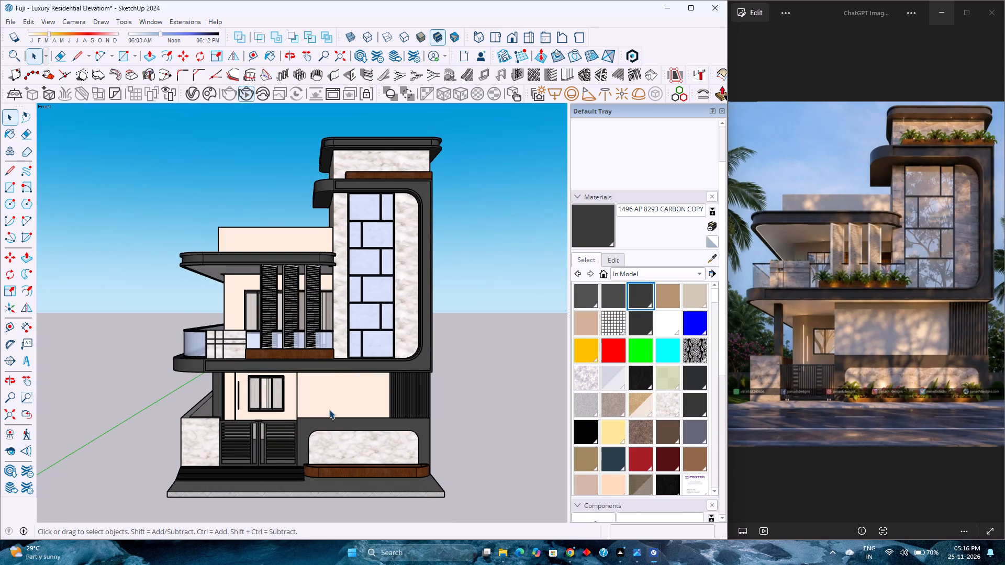
pyautogui.scroll(2, 329, 410)
pyautogui.moveTo(329, 410); pyautogui.dragTo(323, 377, button='middle')
pyautogui.scroll(-3, 323, 377)
pyautogui.scroll(4, 323, 345)
pyautogui.moveTo(325, 345); pyautogui.dragTo(334, 366, button='middle')
pyautogui.scroll(-3, 334, 361)
pyautogui.scroll(3, 334, 375)
pyautogui.scroll(-3, 334, 375)
pyautogui.scroll(3, 334, 375)
pyautogui.scroll(-4, 334, 375)
pyautogui.scroll(4, 334, 375)
pyautogui.scroll(-4, 334, 375)
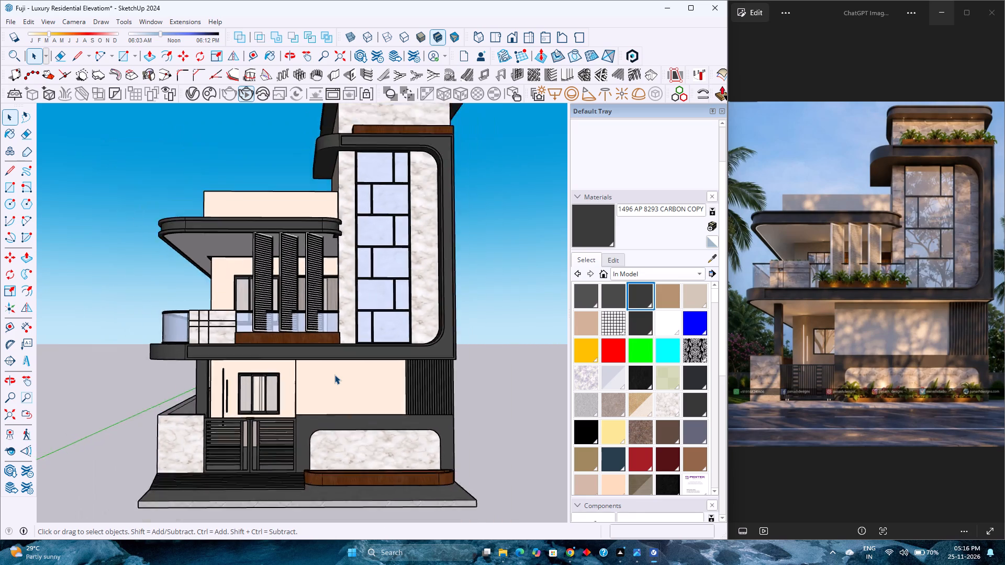
pyautogui.scroll(4, 334, 375)
pyautogui.scroll(-7, 334, 375)
pyautogui.scroll(3, 334, 375)
pyautogui.scroll(-4, 334, 375)
pyautogui.scroll(4, 334, 375)
pyautogui.scroll(-3, 334, 375)
pyautogui.scroll(3, 334, 375)
pyautogui.scroll(-4, 334, 375)
pyautogui.scroll(3, 334, 375)
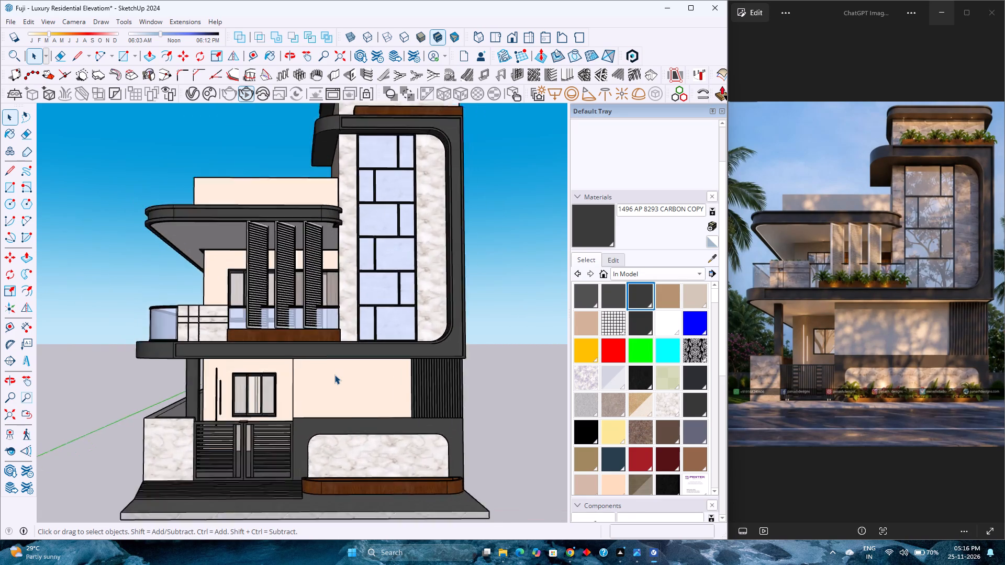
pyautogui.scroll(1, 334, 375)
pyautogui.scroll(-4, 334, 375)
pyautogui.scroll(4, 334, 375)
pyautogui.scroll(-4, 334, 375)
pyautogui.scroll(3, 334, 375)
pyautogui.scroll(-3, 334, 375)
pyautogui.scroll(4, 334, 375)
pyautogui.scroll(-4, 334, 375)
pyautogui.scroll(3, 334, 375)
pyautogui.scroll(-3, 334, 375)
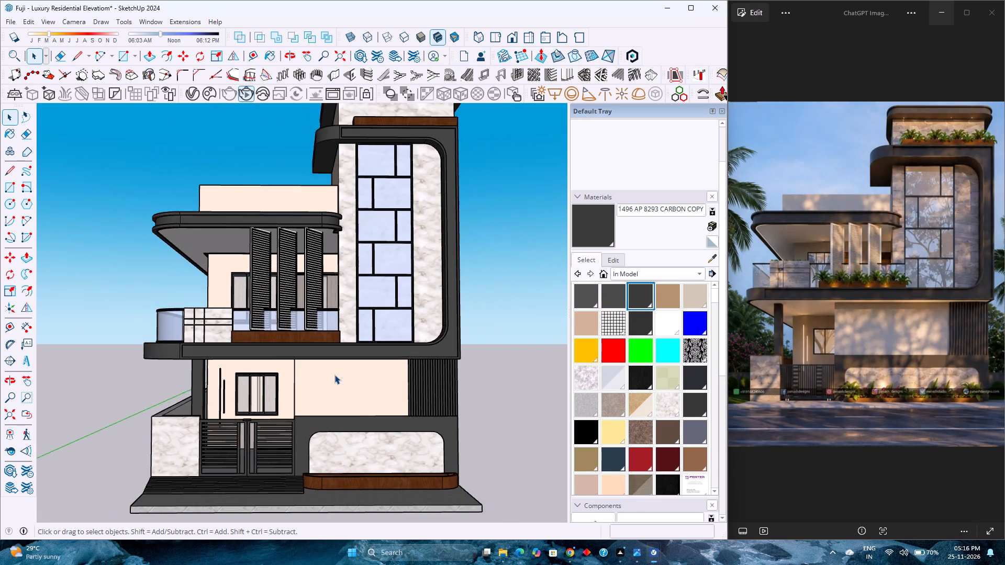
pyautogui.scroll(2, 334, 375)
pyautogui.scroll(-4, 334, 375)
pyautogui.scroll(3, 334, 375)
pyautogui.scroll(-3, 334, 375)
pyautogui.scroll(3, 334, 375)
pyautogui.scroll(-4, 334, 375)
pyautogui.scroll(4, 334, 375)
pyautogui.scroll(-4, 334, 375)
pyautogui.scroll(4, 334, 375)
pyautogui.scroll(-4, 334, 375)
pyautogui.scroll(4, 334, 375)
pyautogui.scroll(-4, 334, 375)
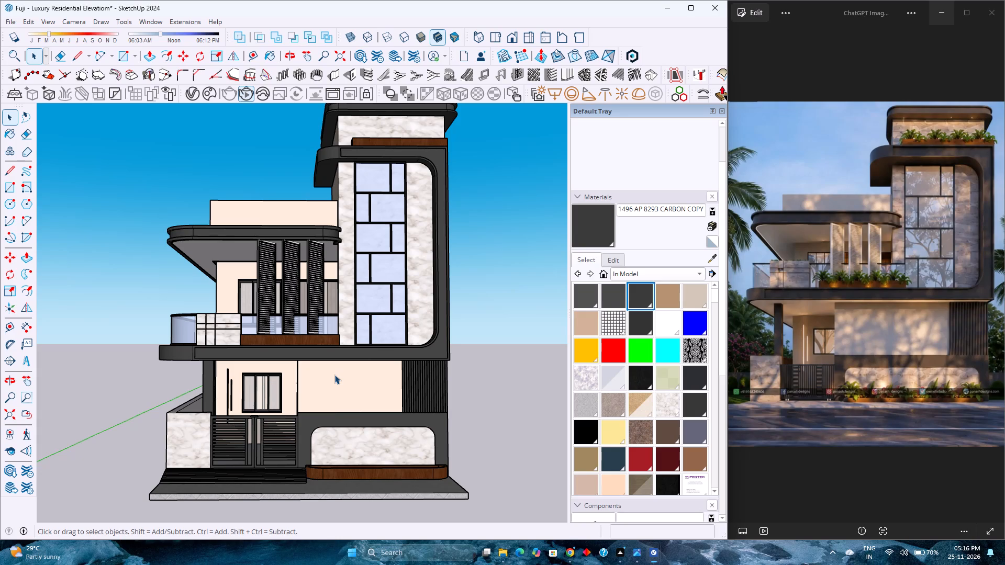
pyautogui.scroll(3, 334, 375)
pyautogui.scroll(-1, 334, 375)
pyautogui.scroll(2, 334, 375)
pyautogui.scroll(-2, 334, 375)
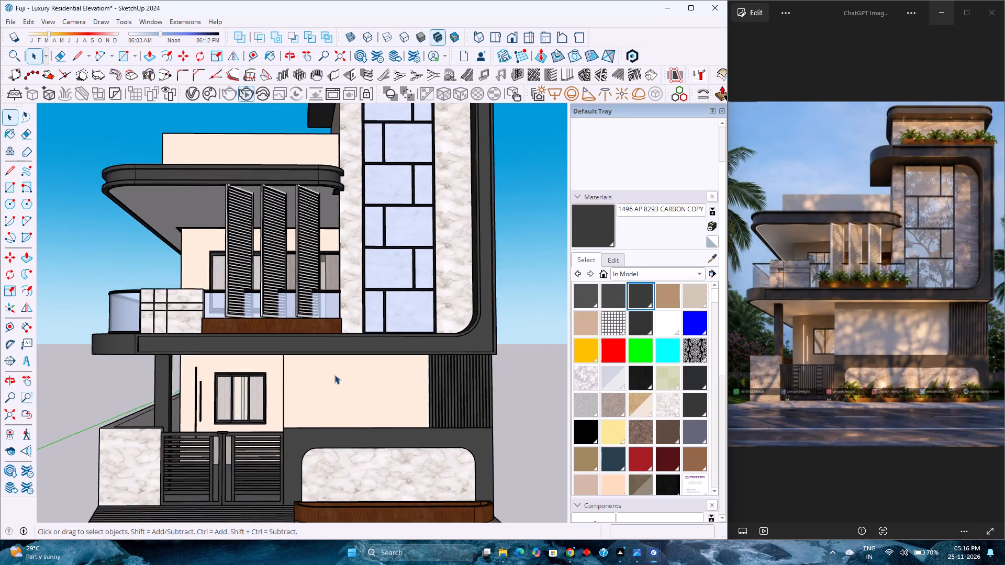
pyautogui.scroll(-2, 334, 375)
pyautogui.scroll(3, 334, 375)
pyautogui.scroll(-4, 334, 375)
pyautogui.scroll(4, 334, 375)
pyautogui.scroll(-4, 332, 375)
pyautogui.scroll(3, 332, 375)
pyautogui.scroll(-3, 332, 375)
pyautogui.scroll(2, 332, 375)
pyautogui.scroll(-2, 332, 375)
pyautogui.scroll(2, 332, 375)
# Bring the whole building into view from the near-frontal viewpoint, from the base slab up to the tower roof.
pyautogui.scroll(-6, 332, 375)
pyautogui.scroll(3, 332, 375)
pyautogui.scroll(-5, 332, 372)
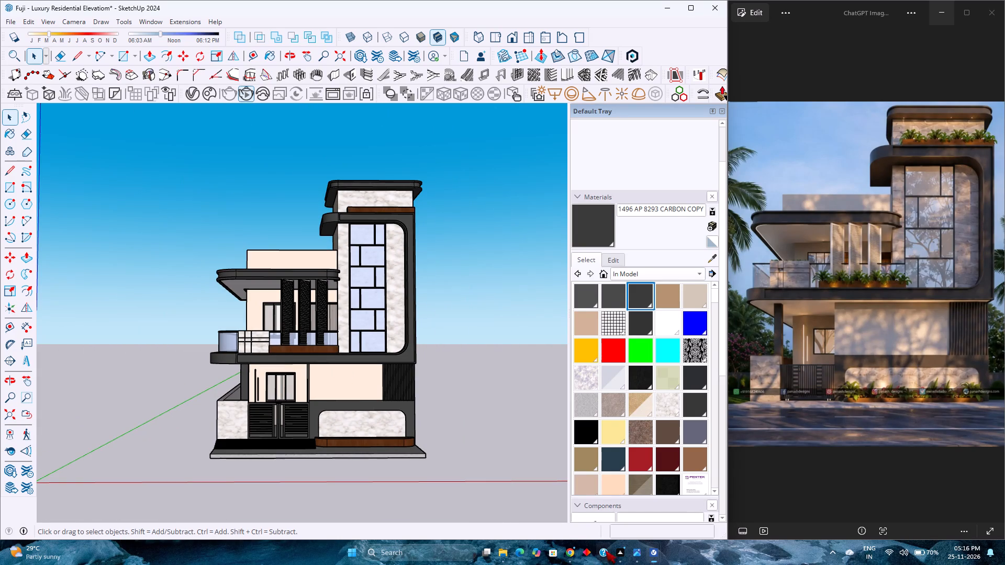
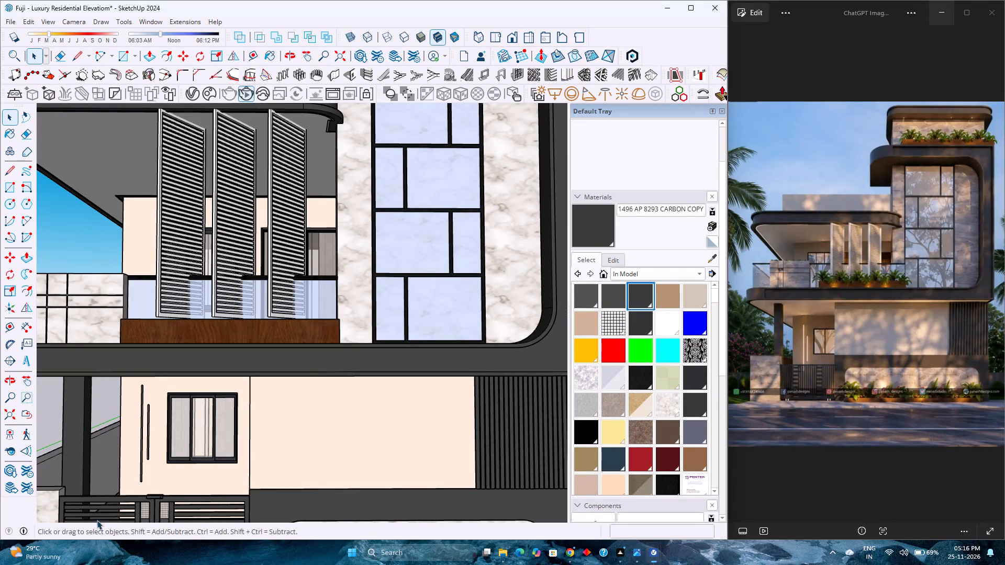
# Fit the whole building in view and examine the balcony, louvres, gate and tower facade from the near-frontal viewpoint.
pyautogui.click(14, 415)
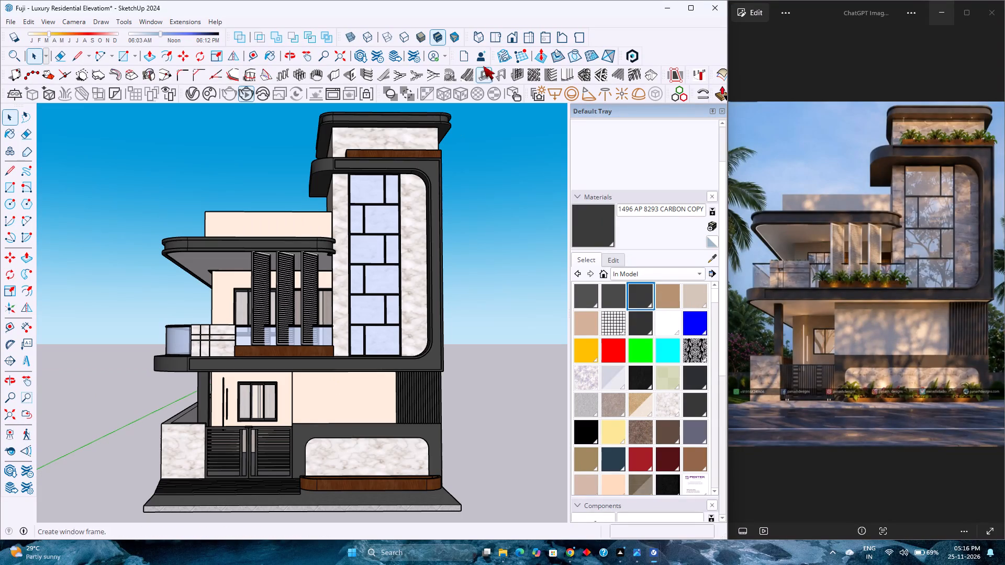
pyautogui.click(7, 412)
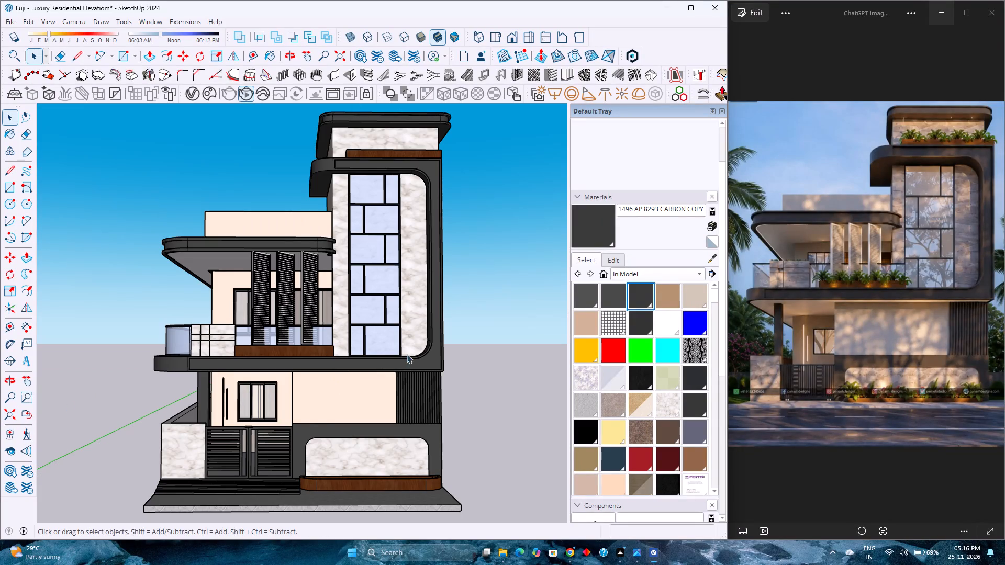
pyautogui.scroll(-2, 409, 352)
pyautogui.scroll(3, 408, 352)
pyautogui.scroll(-2, 408, 352)
pyautogui.scroll(2, 408, 352)
pyautogui.scroll(-3, 408, 352)
pyautogui.scroll(2, 408, 352)
pyautogui.scroll(-3, 408, 352)
pyautogui.scroll(-5, 380, 314)
pyautogui.scroll(4, 364, 343)
pyautogui.scroll(3, 311, 346)
pyautogui.scroll(-5, 311, 346)
pyautogui.scroll(4, 311, 346)
pyautogui.scroll(-4, 311, 346)
pyautogui.scroll(3, 311, 346)
pyautogui.scroll(-3, 311, 346)
pyautogui.scroll(4, 311, 346)
pyautogui.scroll(-4, 311, 346)
pyautogui.scroll(4, 311, 346)
pyautogui.scroll(-5, 311, 346)
pyautogui.scroll(5, 311, 346)
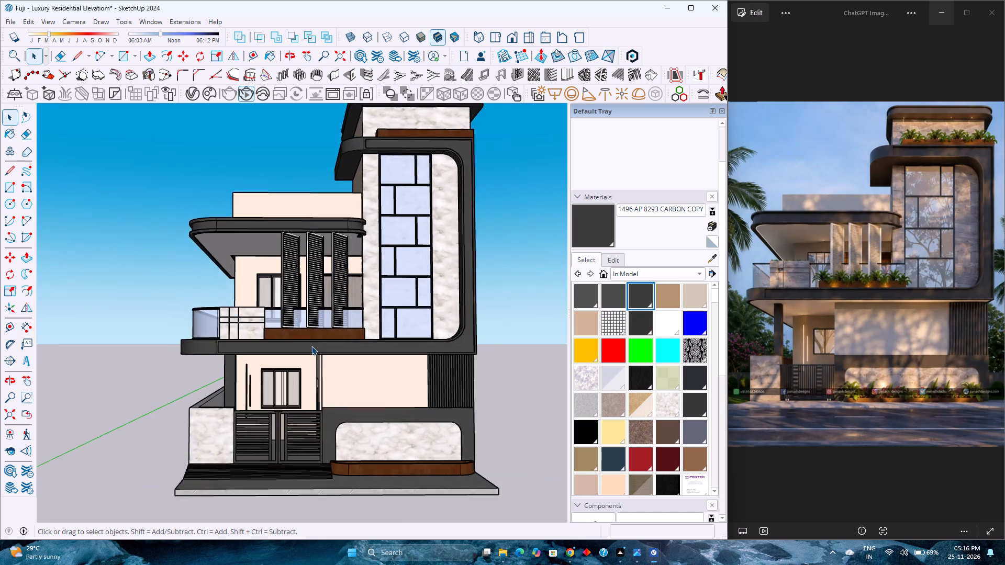
pyautogui.scroll(-4, 311, 346)
pyautogui.scroll(3, 311, 346)
pyautogui.scroll(-3, 311, 345)
pyautogui.scroll(4, 312, 341)
pyautogui.scroll(-2, 359, 335)
pyautogui.scroll(3, 359, 335)
pyautogui.scroll(-4, 359, 335)
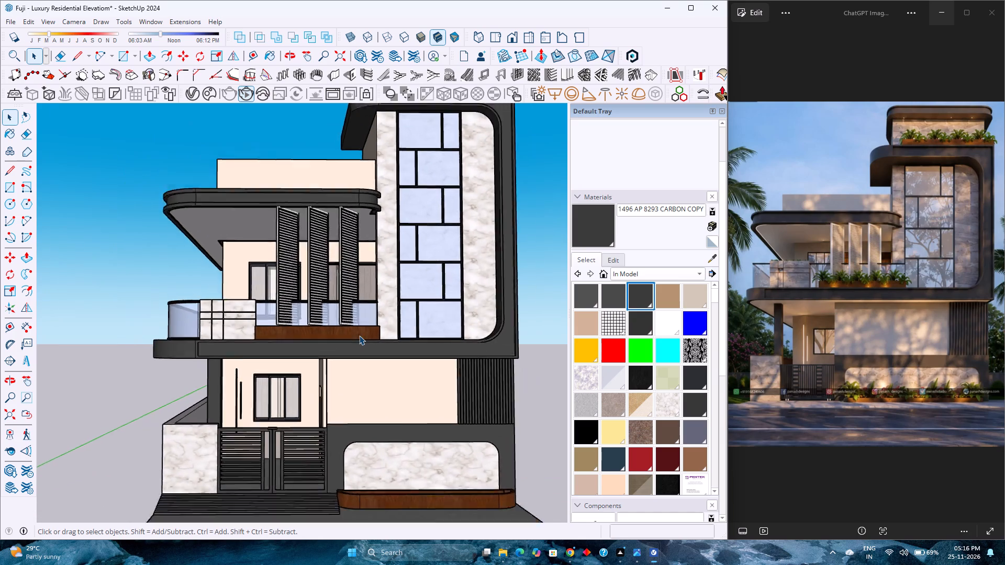
pyautogui.scroll(4, 359, 335)
pyautogui.scroll(-1, 359, 335)
pyautogui.scroll(1, 359, 335)
pyautogui.scroll(-3, 359, 335)
pyautogui.scroll(4, 359, 335)
pyautogui.scroll(-4, 359, 335)
pyautogui.scroll(4, 359, 335)
pyautogui.scroll(-4, 359, 335)
pyautogui.scroll(4, 359, 335)
pyautogui.scroll(-4, 359, 335)
pyautogui.scroll(4, 359, 335)
pyautogui.scroll(-5, 359, 335)
pyautogui.scroll(4, 359, 335)
pyautogui.scroll(-4, 359, 335)
pyautogui.scroll(4, 359, 335)
pyautogui.scroll(-4, 359, 335)
pyautogui.scroll(4, 359, 335)
pyautogui.scroll(-4, 359, 335)
pyautogui.scroll(4, 359, 335)
pyautogui.scroll(-4, 359, 335)
pyautogui.scroll(4, 359, 335)
pyautogui.scroll(-5, 359, 335)
pyautogui.scroll(4, 359, 335)
pyautogui.scroll(-3, 359, 334)
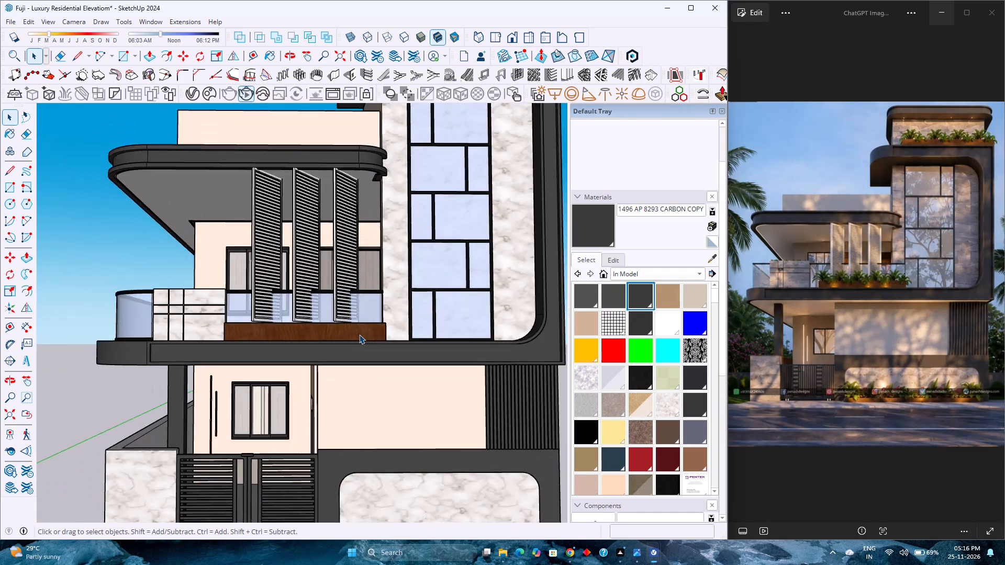
pyautogui.scroll(-8, 359, 334)
# Examine the building's tower-side wall, compound wall and base slab from an angled viewpoint, compared with the near-frontal one.
pyautogui.moveTo(360, 360); pyautogui.dragTo(263, 380, button='middle')
pyautogui.scroll(2, 267, 392)
pyautogui.scroll(-4, 263, 378)
pyautogui.scroll(3, 263, 378)
pyautogui.scroll(-1, 263, 378)
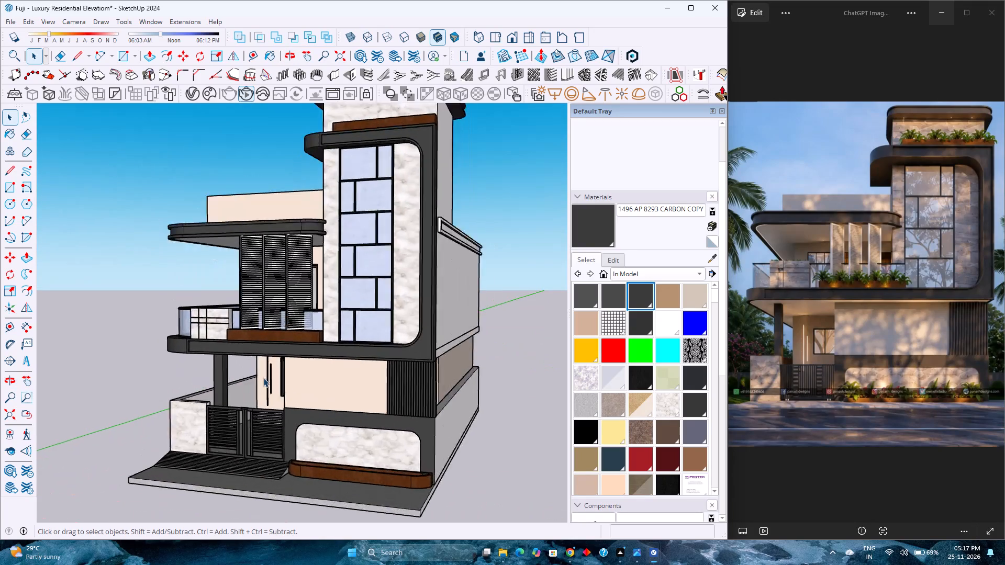
pyautogui.scroll(-1, 263, 378)
pyautogui.scroll(1, 263, 378)
pyautogui.scroll(-3, 262, 376)
pyautogui.scroll(3, 262, 376)
pyautogui.scroll(-3, 262, 376)
pyautogui.scroll(1, 262, 376)
pyautogui.moveTo(264, 372); pyautogui.dragTo(380, 338, button='middle')
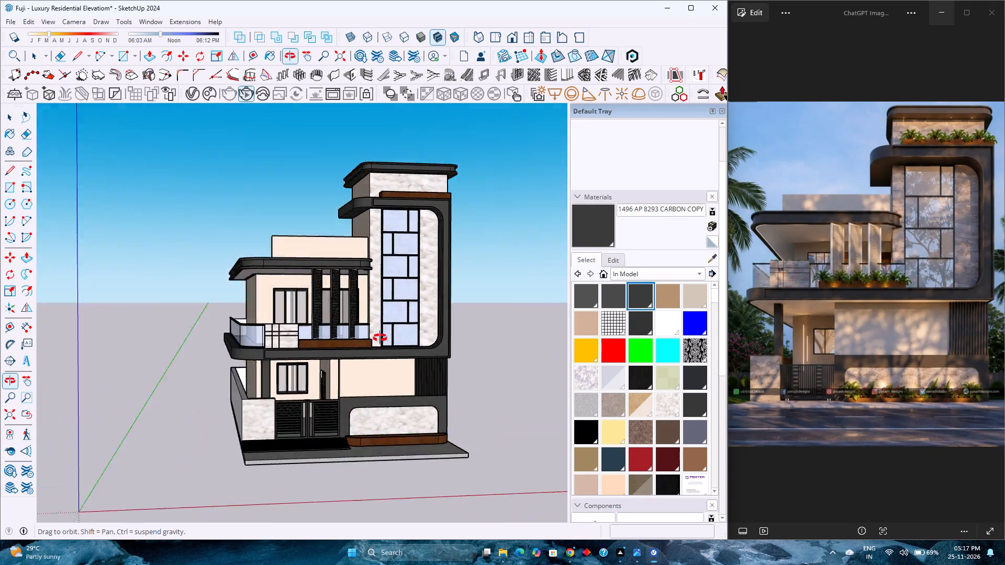
pyautogui.moveTo(380, 338); pyautogui.dragTo(381, 331, button='middle')
pyautogui.middleClick(382, 331)
pyautogui.scroll(-1, 382, 331)
pyautogui.scroll(3, 383, 331)
pyautogui.scroll(-3, 383, 331)
# Examine the balcony-side corner from a low viewpoint, covering the curved slabs, glass railing, louvres, column and compound wall.
pyautogui.moveTo(352, 342); pyautogui.dragTo(444, 322, button='middle')
pyautogui.middleClick(444, 322)
pyautogui.scroll(1, 444, 322)
pyautogui.scroll(-3, 444, 322)
pyautogui.scroll(4, 444, 322)
pyautogui.scroll(-3, 444, 322)
pyautogui.scroll(3, 444, 322)
pyautogui.scroll(-3, 444, 322)
pyautogui.scroll(2, 444, 322)
pyautogui.scroll(-2, 444, 322)
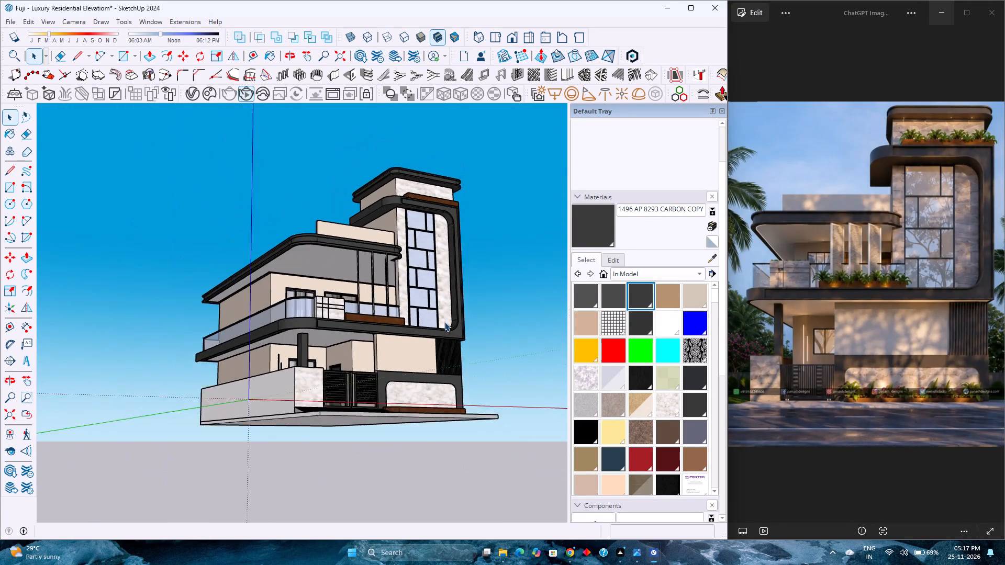
pyautogui.scroll(-2, 444, 322)
pyautogui.scroll(4, 444, 322)
pyautogui.scroll(-3, 444, 322)
pyautogui.scroll(3, 444, 322)
pyautogui.scroll(-4, 444, 322)
pyautogui.scroll(4, 444, 322)
pyautogui.scroll(-4, 444, 322)
pyautogui.scroll(3, 444, 322)
pyautogui.scroll(-3, 444, 321)
pyautogui.scroll(4, 442, 321)
pyautogui.scroll(-3, 442, 321)
pyautogui.scroll(3, 442, 321)
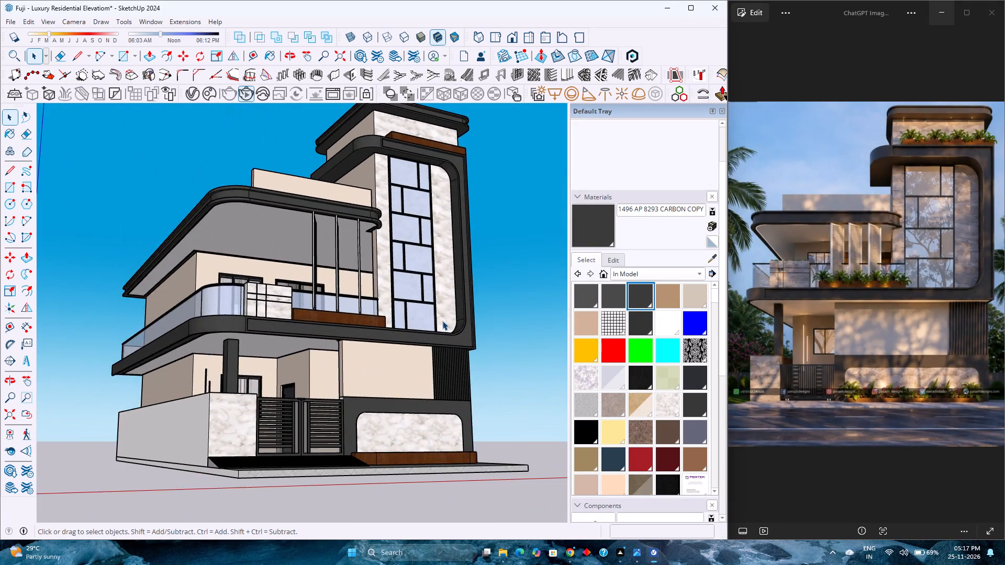
pyautogui.scroll(-3, 442, 321)
pyautogui.scroll(3, 442, 321)
pyautogui.scroll(-4, 442, 321)
pyautogui.scroll(3, 442, 321)
pyautogui.scroll(-3, 442, 321)
pyautogui.scroll(4, 441, 321)
pyautogui.scroll(-4, 441, 321)
pyautogui.scroll(4, 441, 321)
pyautogui.scroll(-4, 441, 321)
pyautogui.scroll(3, 441, 321)
pyautogui.scroll(-3, 441, 321)
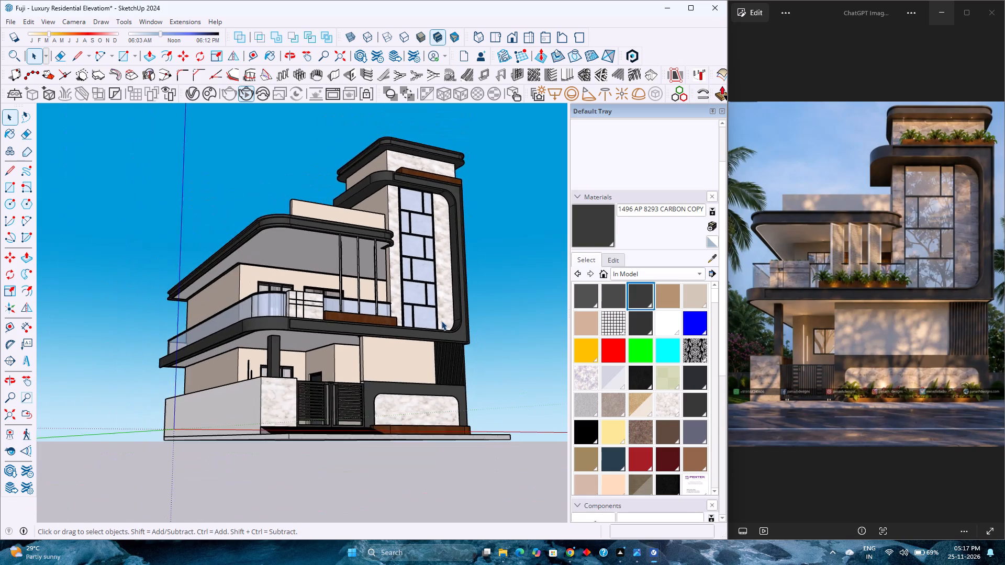
# Examine the tower-side wall and slab undersides from below, and the balcony corner from the same low height.
pyautogui.moveTo(443, 323); pyautogui.dragTo(118, 252, button='middle')
pyautogui.scroll(2, 118, 252)
pyautogui.scroll(-4, 120, 250)
pyautogui.scroll(3, 121, 250)
pyautogui.scroll(-1, 130, 260)
pyautogui.moveTo(162, 281); pyautogui.dragTo(271, 335, button='middle')
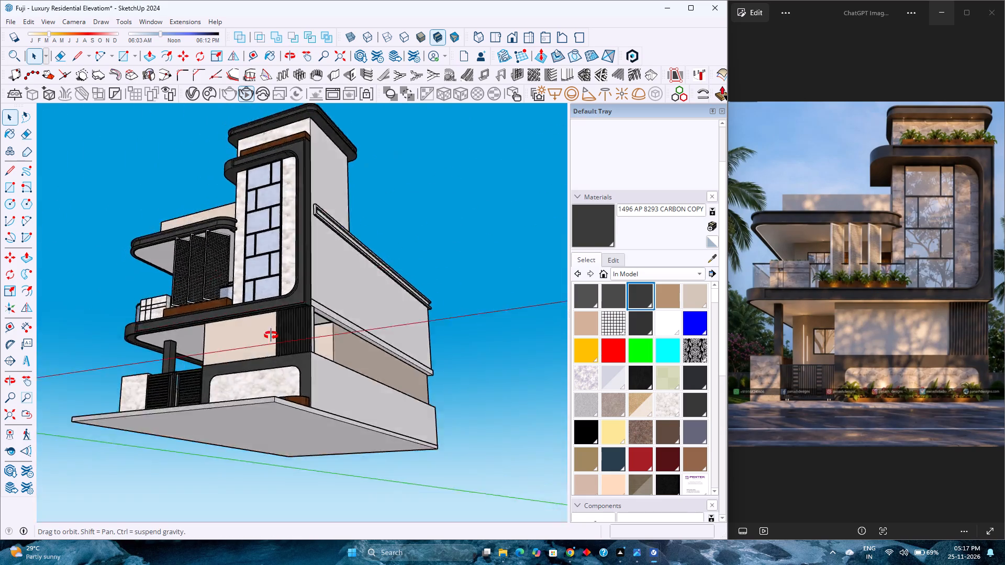
pyautogui.moveTo(271, 335); pyautogui.dragTo(500, 314, button='middle')
pyautogui.scroll(4, 330, 295)
pyautogui.scroll(-4, 328, 293)
pyautogui.scroll(3, 328, 293)
pyautogui.scroll(-3, 328, 293)
pyautogui.scroll(3, 328, 293)
pyautogui.scroll(-3, 328, 293)
pyautogui.scroll(2, 328, 293)
pyautogui.scroll(-1, 328, 293)
pyautogui.scroll(3, 328, 293)
# Open the building group for editing.
pyautogui.click(284, 188)
pyautogui.doubleClick(333, 223)
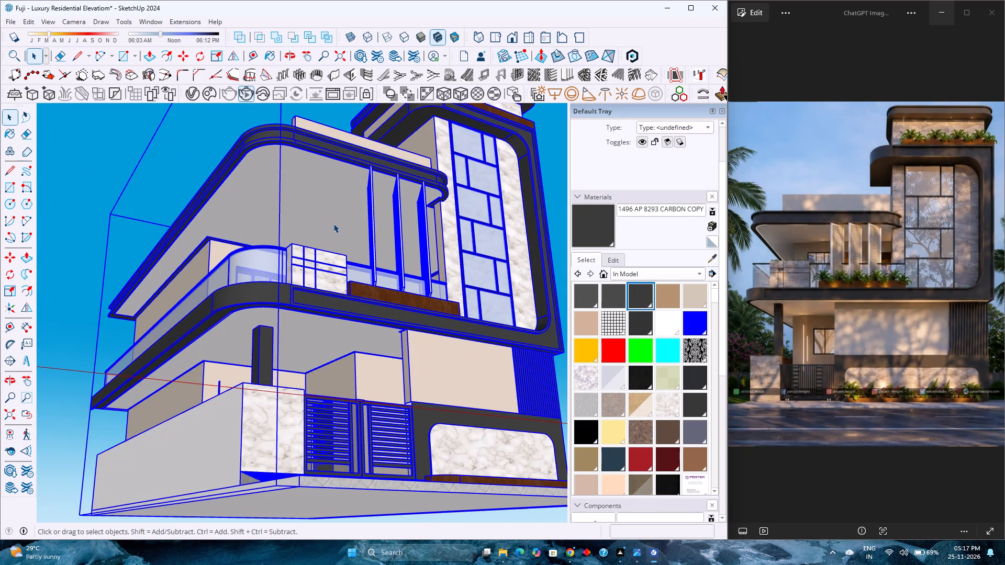
pyautogui.scroll(3, 333, 223)
pyautogui.scroll(-8, 333, 223)
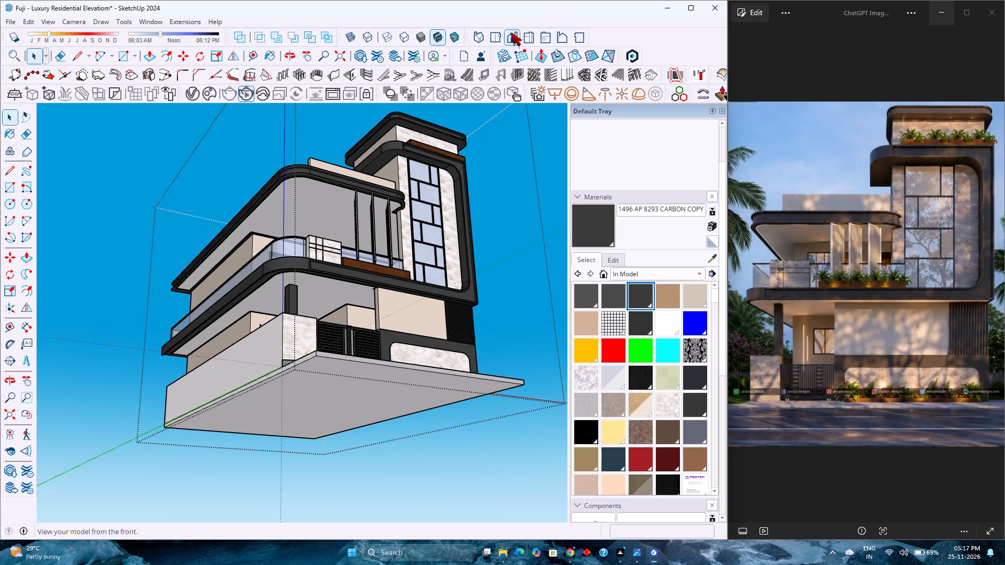
# Switch to the Front view, fit the whole building and examine the elevation from the gate and planter up to the tower.
pyautogui.click(510, 32)
pyautogui.click(8, 419)
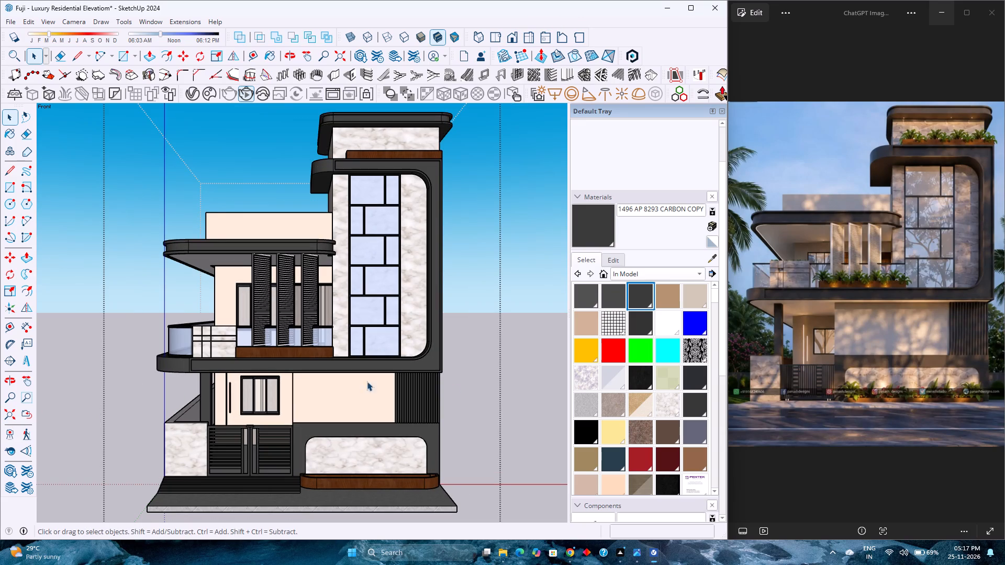
pyautogui.scroll(-4, 330, 377)
pyautogui.scroll(3, 330, 377)
pyautogui.scroll(-4, 330, 377)
pyautogui.scroll(3, 330, 377)
pyautogui.scroll(-2, 330, 377)
pyautogui.scroll(3, 330, 377)
pyautogui.scroll(-3, 330, 377)
pyautogui.scroll(4, 330, 377)
pyautogui.scroll(-4, 330, 377)
pyautogui.scroll(2, 330, 377)
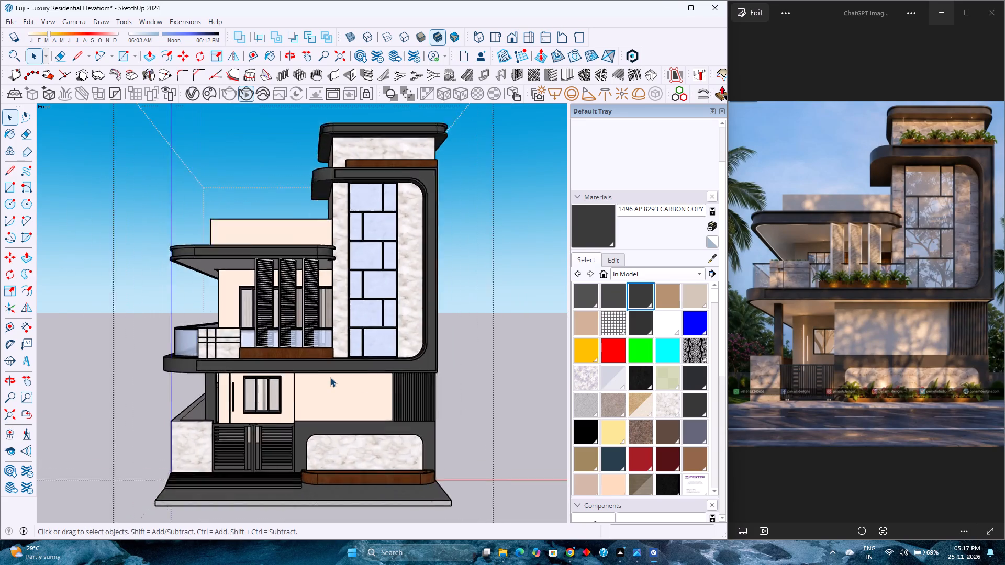
pyautogui.scroll(2, 330, 377)
pyautogui.scroll(-4, 330, 377)
pyautogui.scroll(4, 330, 377)
pyautogui.scroll(-4, 330, 377)
pyautogui.scroll(4, 330, 377)
pyautogui.scroll(-4, 330, 377)
pyautogui.scroll(3, 330, 377)
pyautogui.scroll(-2, 330, 377)
pyautogui.scroll(1, 328, 379)
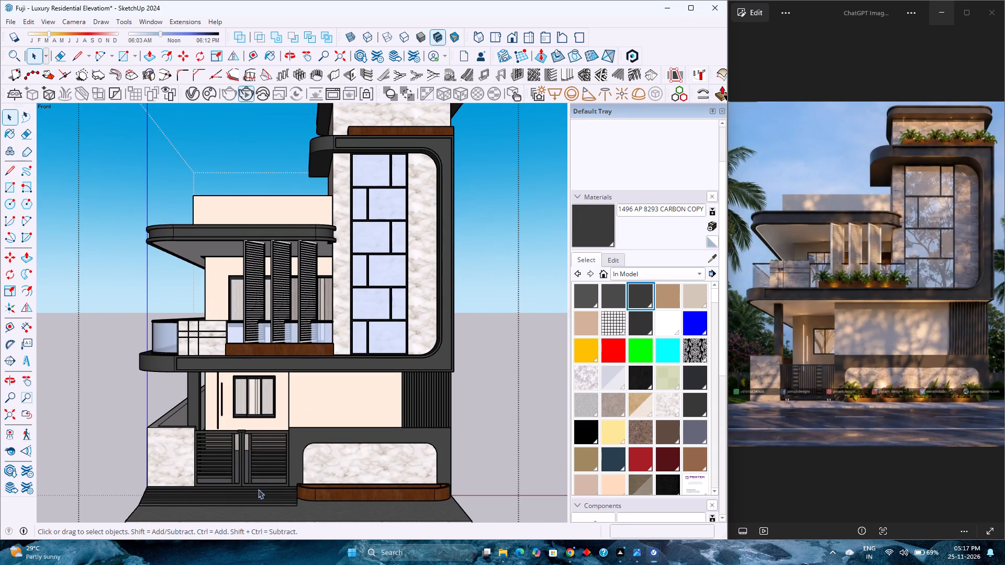
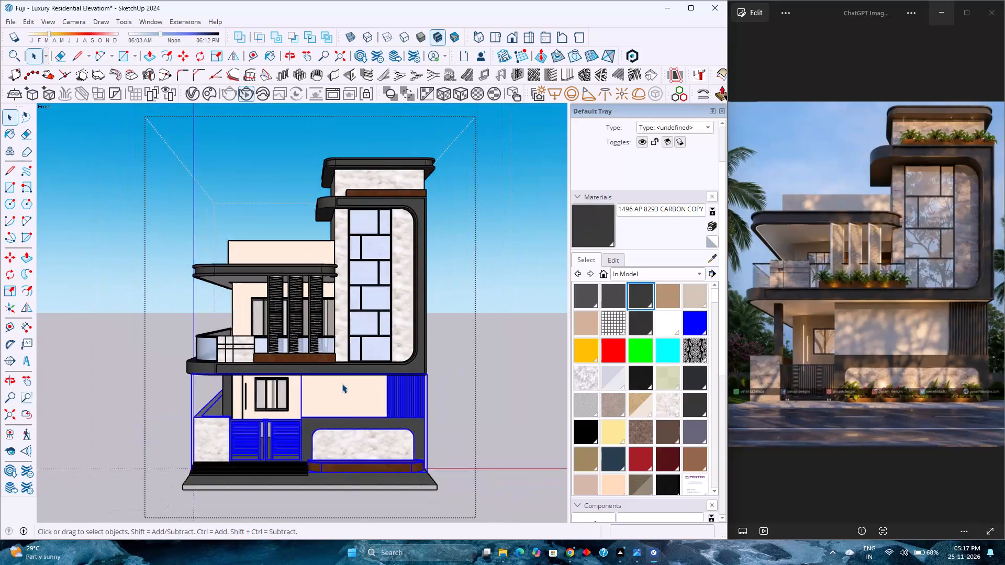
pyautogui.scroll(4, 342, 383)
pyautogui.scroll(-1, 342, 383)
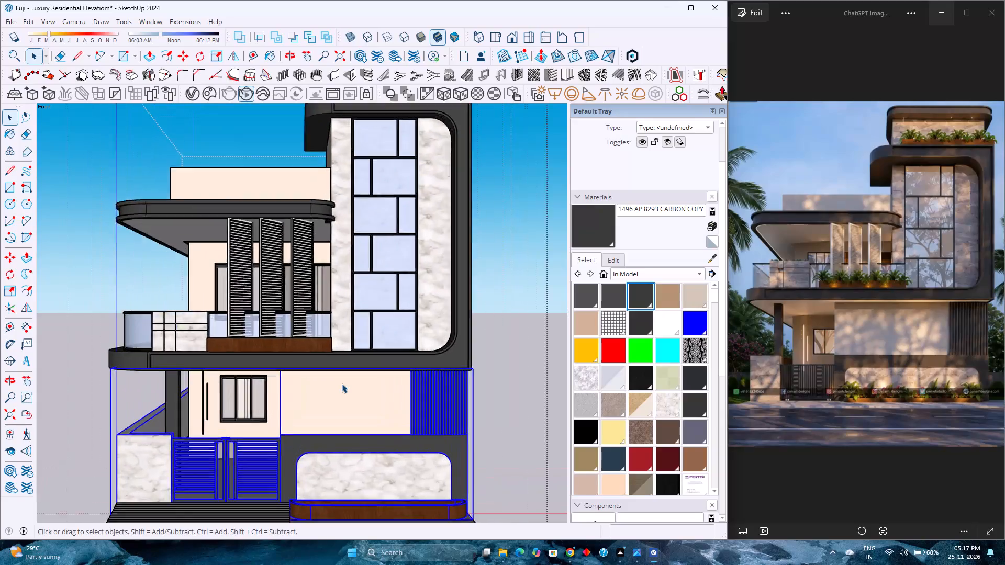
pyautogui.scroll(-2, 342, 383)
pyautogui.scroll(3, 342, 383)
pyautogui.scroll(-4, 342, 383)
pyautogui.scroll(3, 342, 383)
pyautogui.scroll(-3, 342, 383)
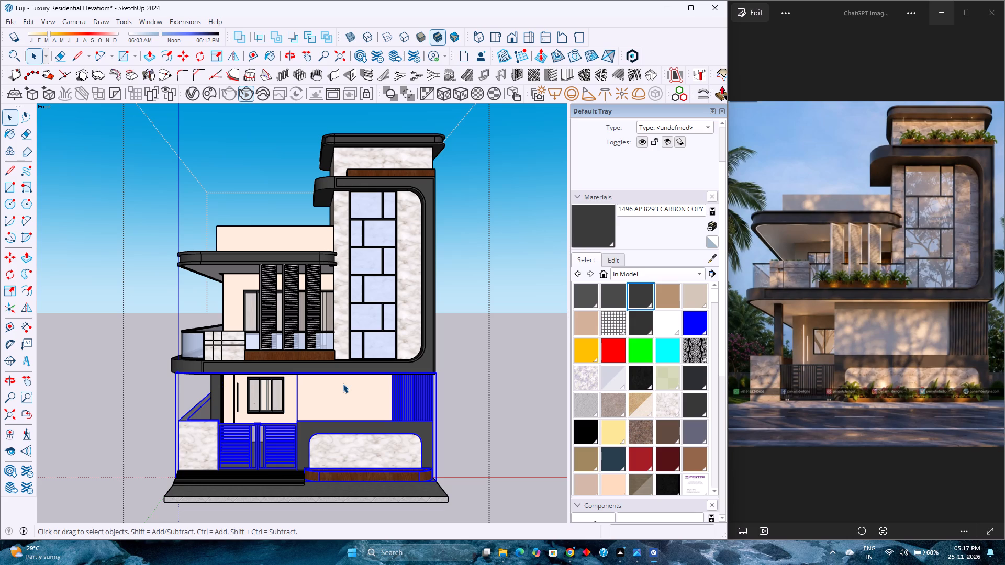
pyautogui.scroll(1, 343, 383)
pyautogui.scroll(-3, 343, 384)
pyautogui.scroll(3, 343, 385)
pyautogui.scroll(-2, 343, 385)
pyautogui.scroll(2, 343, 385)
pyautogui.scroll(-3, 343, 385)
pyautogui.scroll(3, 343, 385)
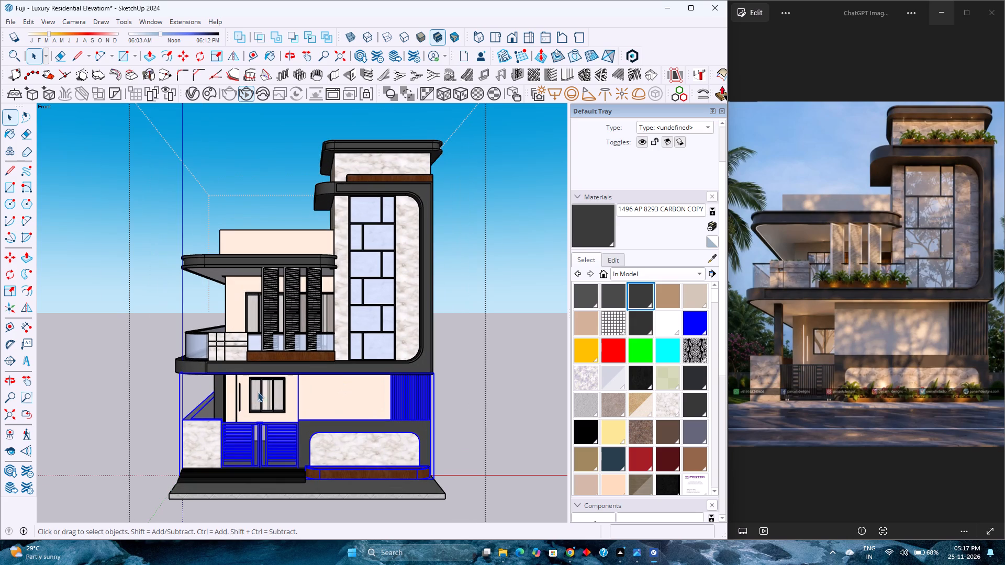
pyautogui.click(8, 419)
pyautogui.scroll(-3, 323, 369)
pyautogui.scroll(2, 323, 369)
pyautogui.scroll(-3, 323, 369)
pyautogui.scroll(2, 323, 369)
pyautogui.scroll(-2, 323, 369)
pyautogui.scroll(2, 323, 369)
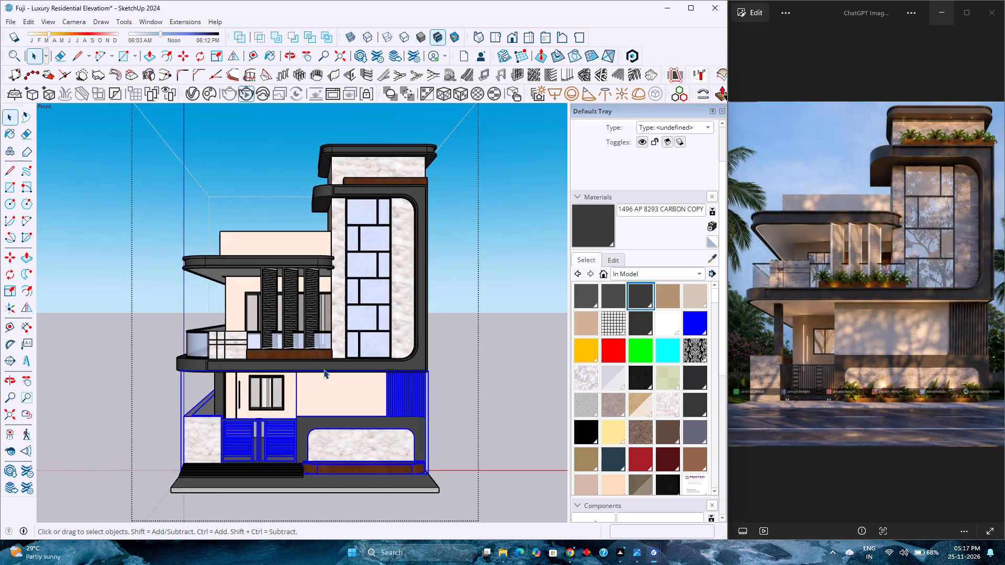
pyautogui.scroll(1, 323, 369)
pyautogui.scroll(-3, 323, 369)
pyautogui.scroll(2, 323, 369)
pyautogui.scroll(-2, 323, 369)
# Examine the elevation from a low balcony-side corner and clear the ground-floor selection.
pyautogui.moveTo(340, 373); pyautogui.dragTo(405, 329, button='middle')
pyautogui.scroll(1, 201, 341)
pyautogui.scroll(1, 406, 329)
pyautogui.scroll(-3, 406, 329)
pyautogui.click(565, 314)
pyautogui.doubleClick(310, 347)
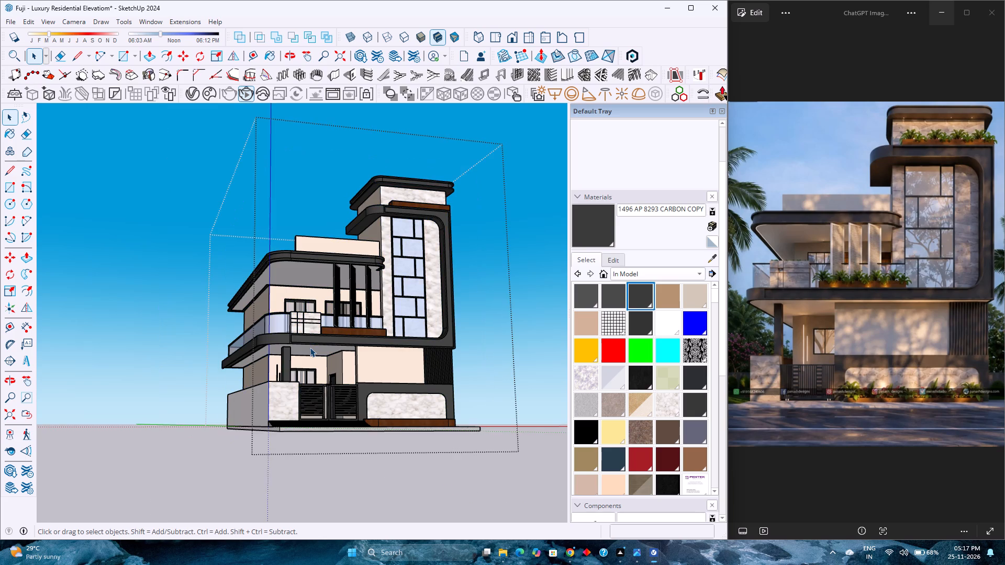
pyautogui.scroll(2, 393, 353)
pyautogui.click(393, 353)
pyautogui.scroll(-3, 338, 363)
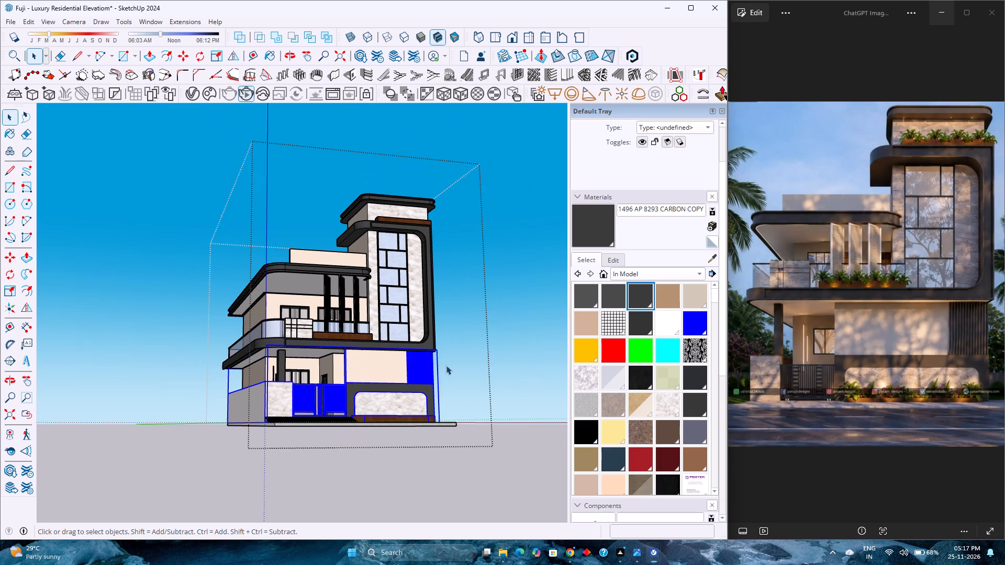
pyautogui.click(446, 365)
# Examine the tower-side corner from above and below, covering the plain side wall, tower frame, louvres and compound wall.
pyautogui.moveTo(481, 366); pyautogui.dragTo(211, 415, button='middle')
pyautogui.scroll(2, 207, 413)
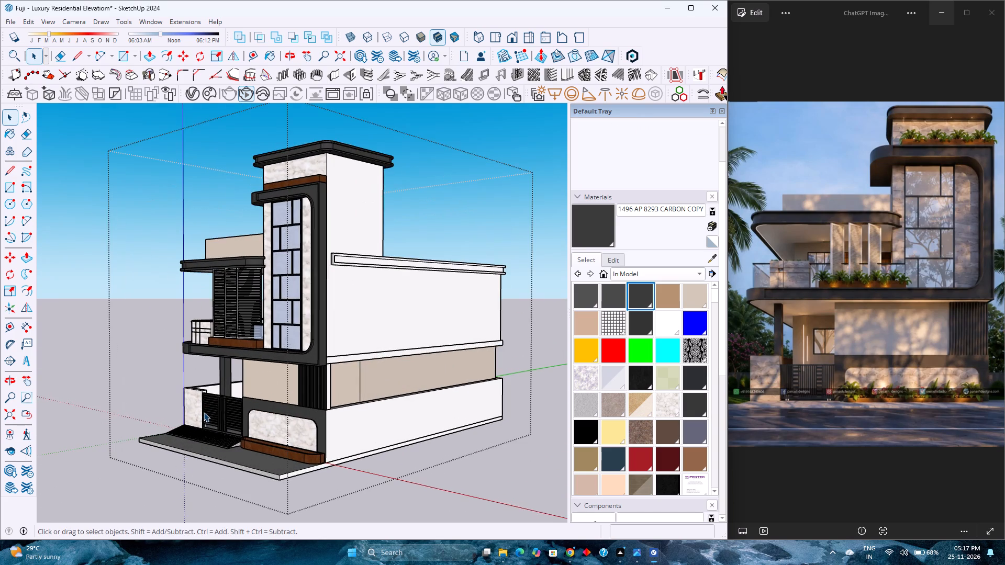
pyautogui.scroll(-1, 204, 412)
pyautogui.moveTo(204, 412); pyautogui.dragTo(277, 333, button='middle')
pyautogui.scroll(3, 202, 332)
pyautogui.scroll(-4, 202, 332)
pyautogui.scroll(1, 202, 332)
pyautogui.scroll(-1, 202, 332)
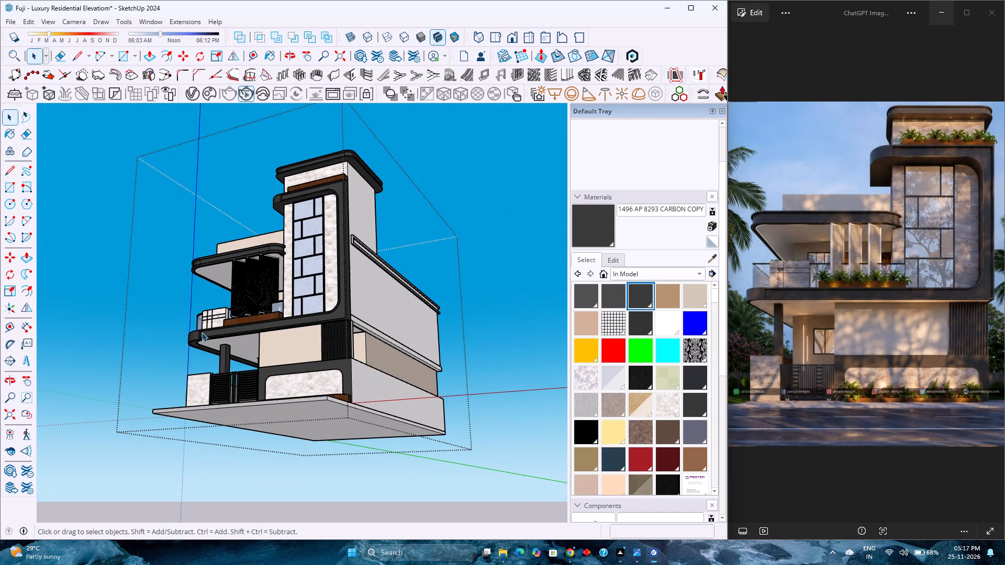
pyautogui.scroll(4, 177, 216)
pyautogui.scroll(-2, 177, 216)
pyautogui.scroll(2, 177, 216)
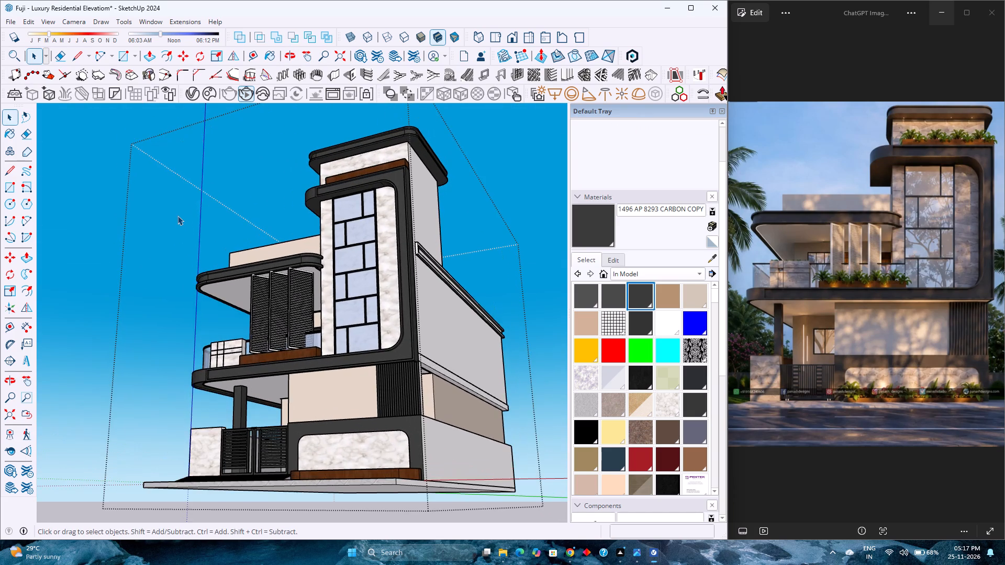
pyautogui.scroll(-1, 293, 318)
pyautogui.scroll(-2, 132, 290)
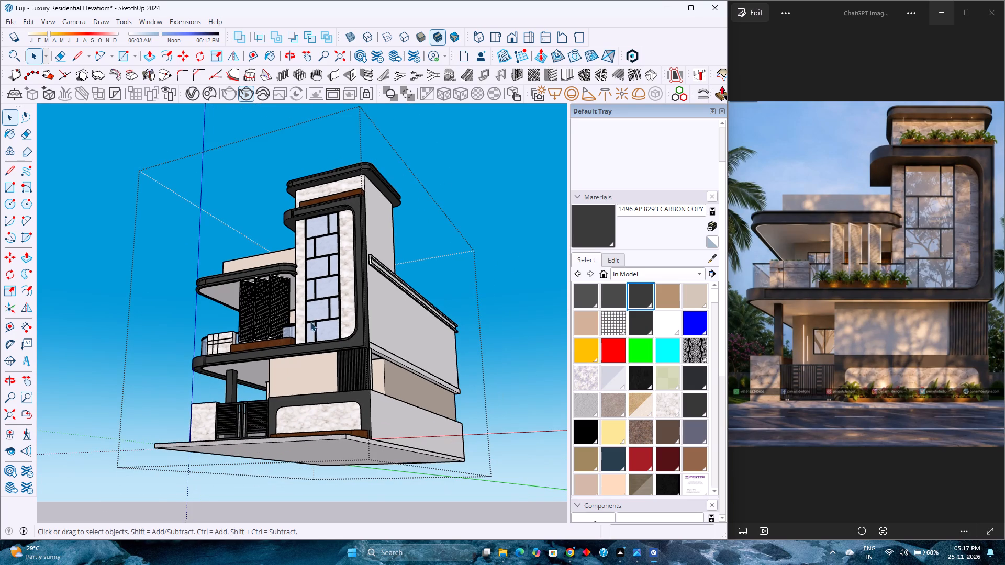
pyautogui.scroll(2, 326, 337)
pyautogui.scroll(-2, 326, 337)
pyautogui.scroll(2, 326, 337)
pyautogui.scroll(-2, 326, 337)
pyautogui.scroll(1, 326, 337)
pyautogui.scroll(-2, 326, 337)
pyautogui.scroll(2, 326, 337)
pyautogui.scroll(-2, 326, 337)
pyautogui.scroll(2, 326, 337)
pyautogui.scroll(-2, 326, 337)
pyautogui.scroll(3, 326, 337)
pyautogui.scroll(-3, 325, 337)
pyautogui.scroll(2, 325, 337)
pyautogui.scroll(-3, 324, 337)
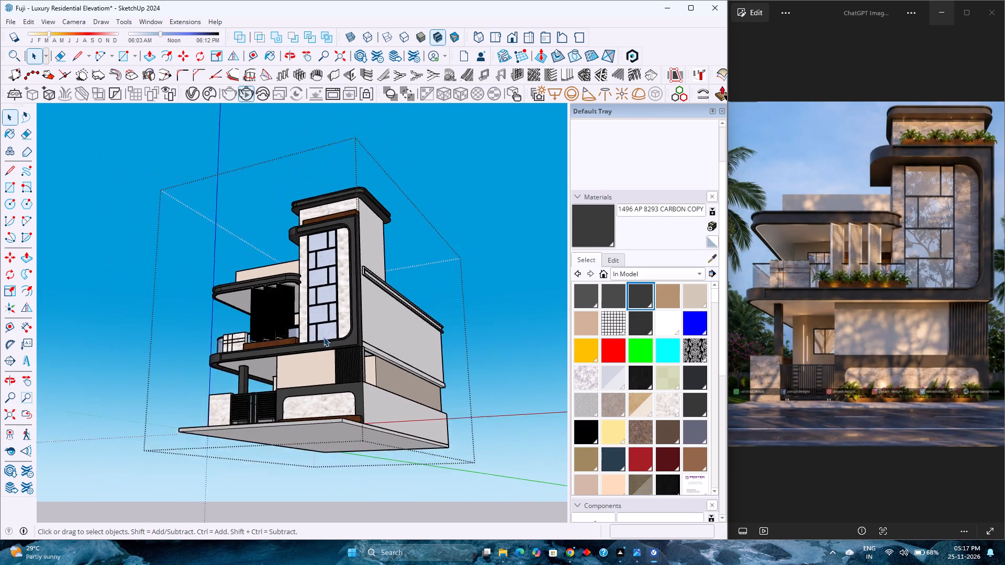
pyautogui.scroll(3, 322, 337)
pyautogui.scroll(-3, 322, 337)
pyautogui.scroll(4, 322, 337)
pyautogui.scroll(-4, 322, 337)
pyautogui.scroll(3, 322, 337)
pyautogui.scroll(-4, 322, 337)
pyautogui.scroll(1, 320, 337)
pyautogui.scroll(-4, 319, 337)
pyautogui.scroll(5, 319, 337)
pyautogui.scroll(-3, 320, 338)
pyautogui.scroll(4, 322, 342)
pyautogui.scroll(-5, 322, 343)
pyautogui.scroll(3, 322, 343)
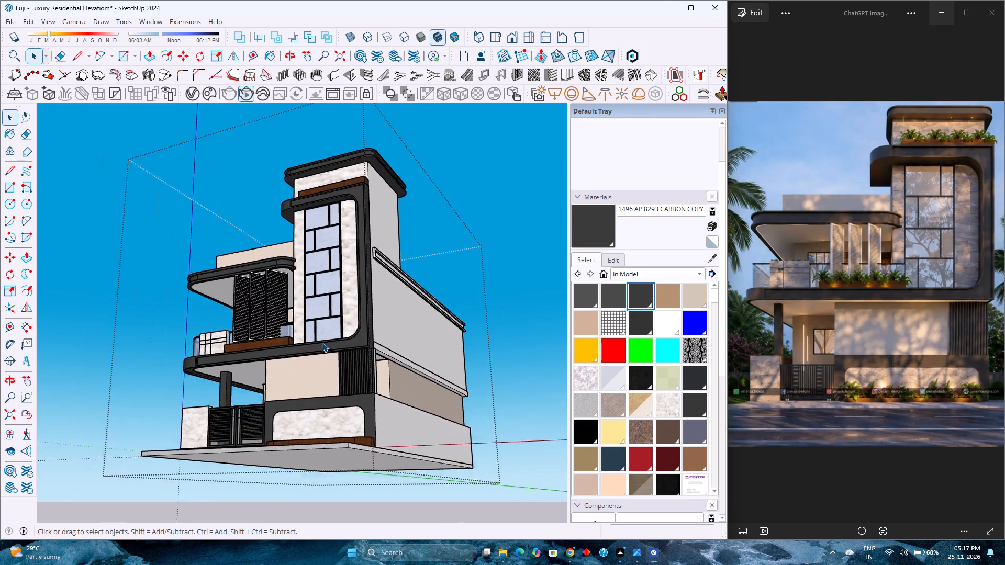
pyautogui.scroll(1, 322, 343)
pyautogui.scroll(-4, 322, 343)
# Examine the base and the curved projecting slabs from directly underneath, and return to a near-frontal view of the building.
pyautogui.moveTo(315, 360); pyautogui.dragTo(364, 241, button='middle')
pyautogui.scroll(-1, 360, 250)
pyautogui.scroll(3, 364, 277)
pyautogui.scroll(-3, 365, 277)
pyautogui.scroll(2, 365, 277)
pyautogui.scroll(-3, 365, 277)
pyautogui.scroll(2, 365, 277)
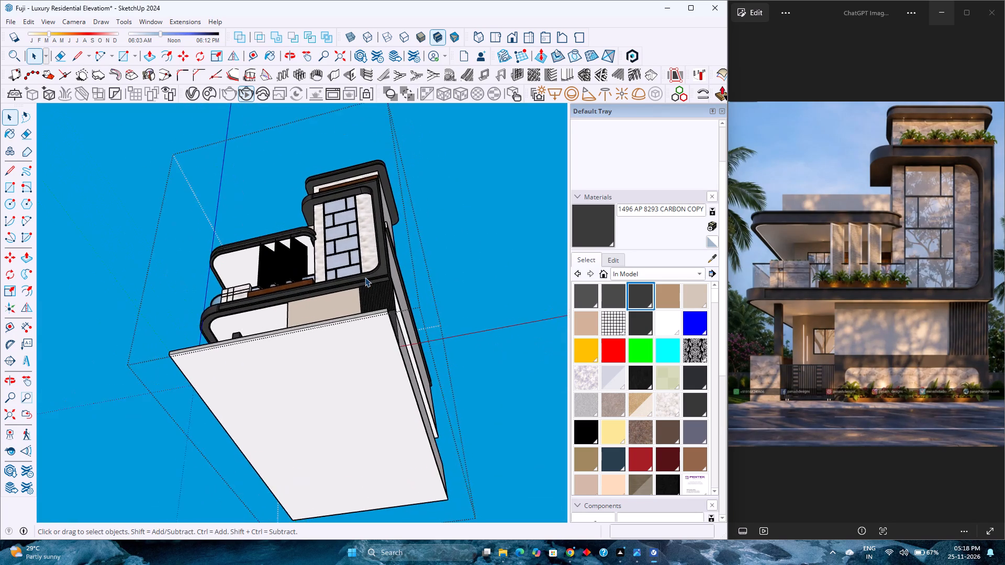
pyautogui.scroll(-2, 365, 277)
pyautogui.scroll(2, 365, 277)
pyautogui.scroll(-2, 365, 277)
pyautogui.scroll(2, 365, 277)
pyautogui.scroll(-5, 365, 277)
pyautogui.moveTo(365, 277); pyautogui.dragTo(414, 454, button='middle')
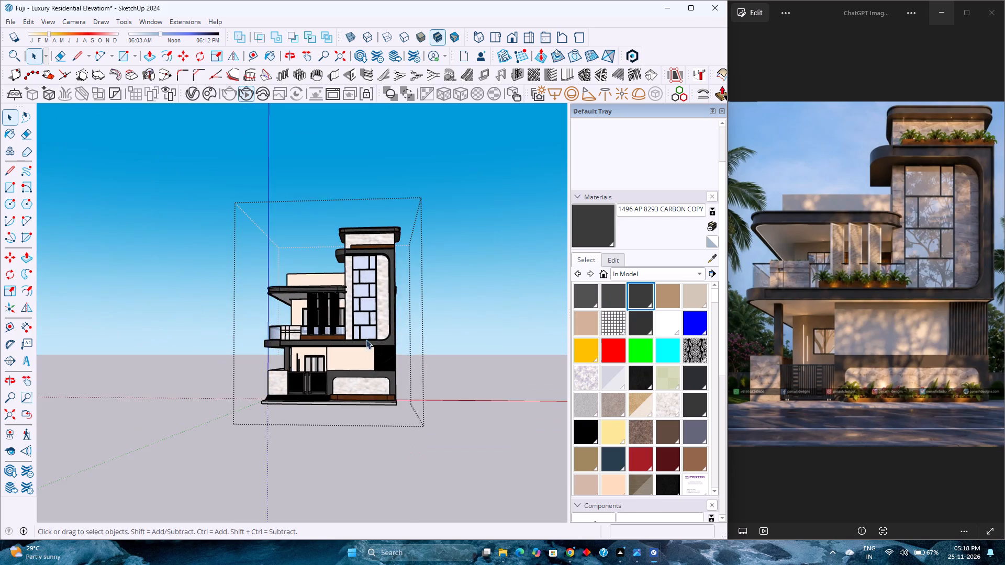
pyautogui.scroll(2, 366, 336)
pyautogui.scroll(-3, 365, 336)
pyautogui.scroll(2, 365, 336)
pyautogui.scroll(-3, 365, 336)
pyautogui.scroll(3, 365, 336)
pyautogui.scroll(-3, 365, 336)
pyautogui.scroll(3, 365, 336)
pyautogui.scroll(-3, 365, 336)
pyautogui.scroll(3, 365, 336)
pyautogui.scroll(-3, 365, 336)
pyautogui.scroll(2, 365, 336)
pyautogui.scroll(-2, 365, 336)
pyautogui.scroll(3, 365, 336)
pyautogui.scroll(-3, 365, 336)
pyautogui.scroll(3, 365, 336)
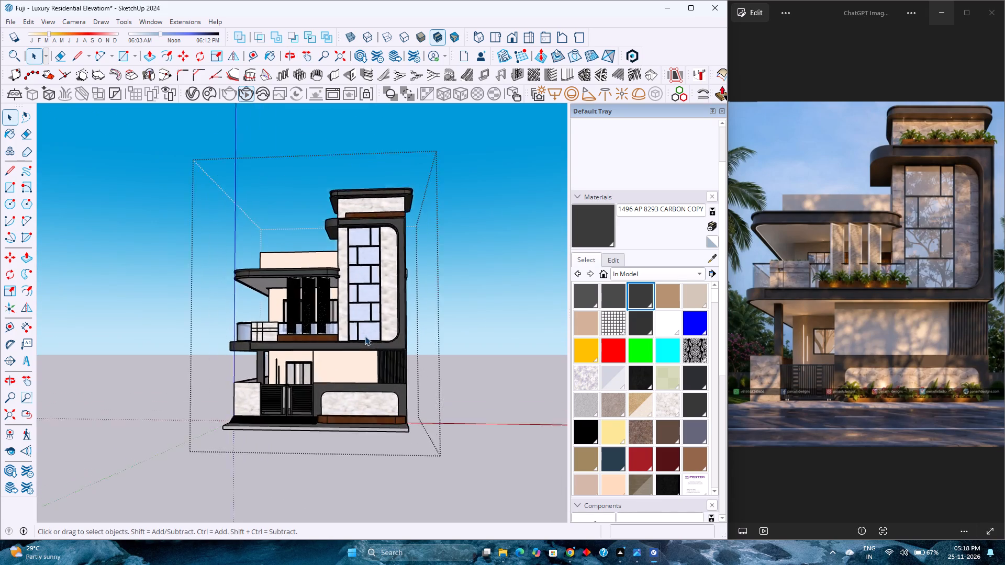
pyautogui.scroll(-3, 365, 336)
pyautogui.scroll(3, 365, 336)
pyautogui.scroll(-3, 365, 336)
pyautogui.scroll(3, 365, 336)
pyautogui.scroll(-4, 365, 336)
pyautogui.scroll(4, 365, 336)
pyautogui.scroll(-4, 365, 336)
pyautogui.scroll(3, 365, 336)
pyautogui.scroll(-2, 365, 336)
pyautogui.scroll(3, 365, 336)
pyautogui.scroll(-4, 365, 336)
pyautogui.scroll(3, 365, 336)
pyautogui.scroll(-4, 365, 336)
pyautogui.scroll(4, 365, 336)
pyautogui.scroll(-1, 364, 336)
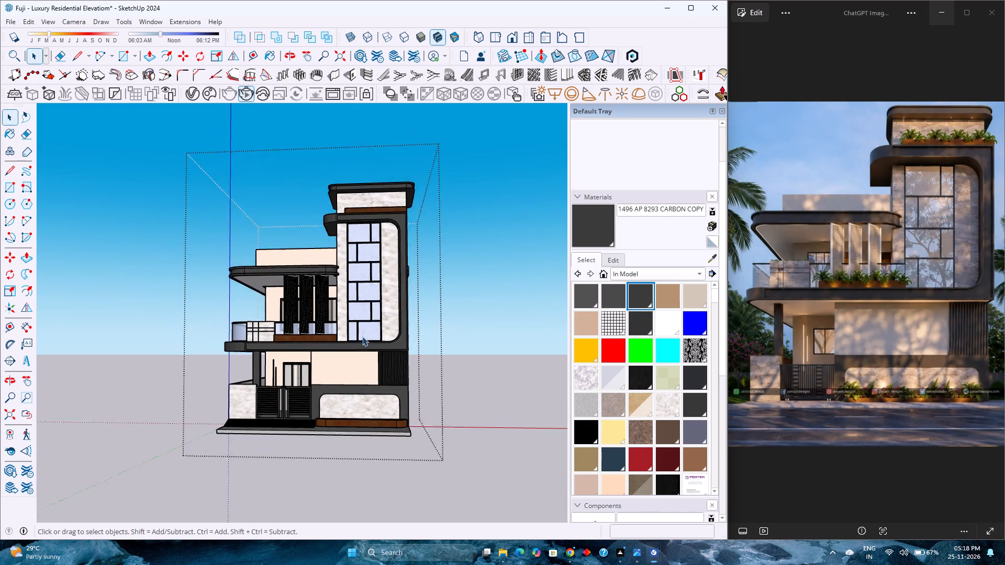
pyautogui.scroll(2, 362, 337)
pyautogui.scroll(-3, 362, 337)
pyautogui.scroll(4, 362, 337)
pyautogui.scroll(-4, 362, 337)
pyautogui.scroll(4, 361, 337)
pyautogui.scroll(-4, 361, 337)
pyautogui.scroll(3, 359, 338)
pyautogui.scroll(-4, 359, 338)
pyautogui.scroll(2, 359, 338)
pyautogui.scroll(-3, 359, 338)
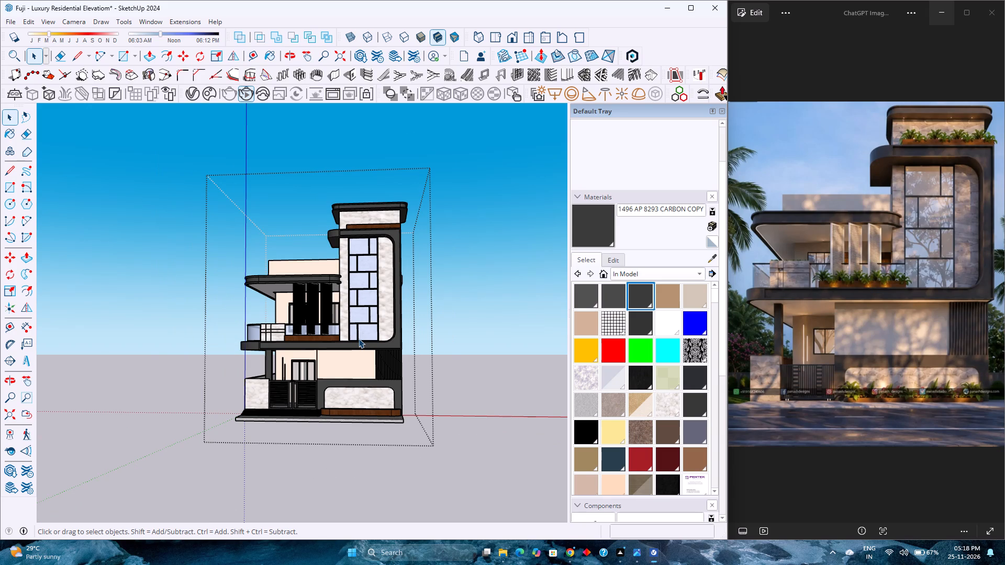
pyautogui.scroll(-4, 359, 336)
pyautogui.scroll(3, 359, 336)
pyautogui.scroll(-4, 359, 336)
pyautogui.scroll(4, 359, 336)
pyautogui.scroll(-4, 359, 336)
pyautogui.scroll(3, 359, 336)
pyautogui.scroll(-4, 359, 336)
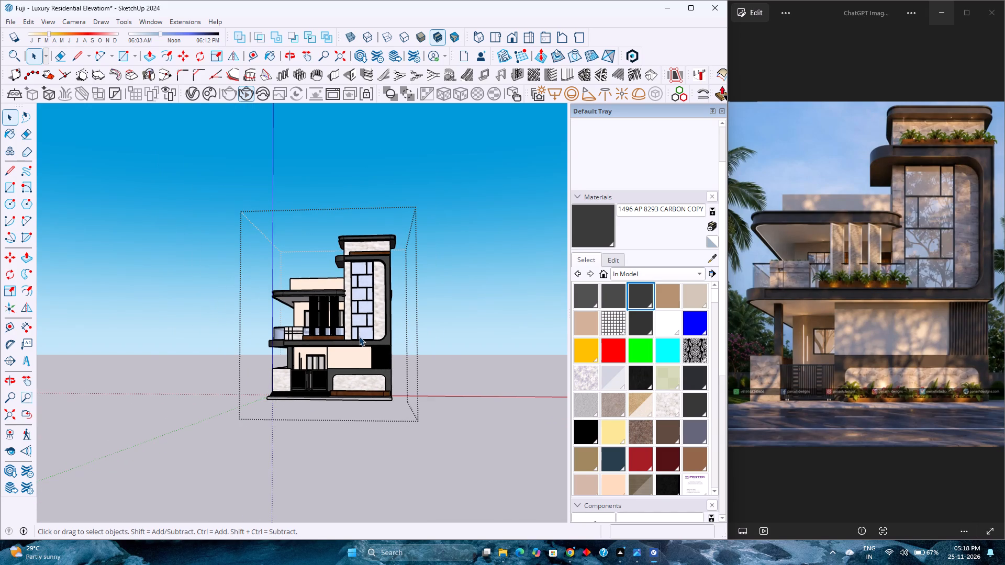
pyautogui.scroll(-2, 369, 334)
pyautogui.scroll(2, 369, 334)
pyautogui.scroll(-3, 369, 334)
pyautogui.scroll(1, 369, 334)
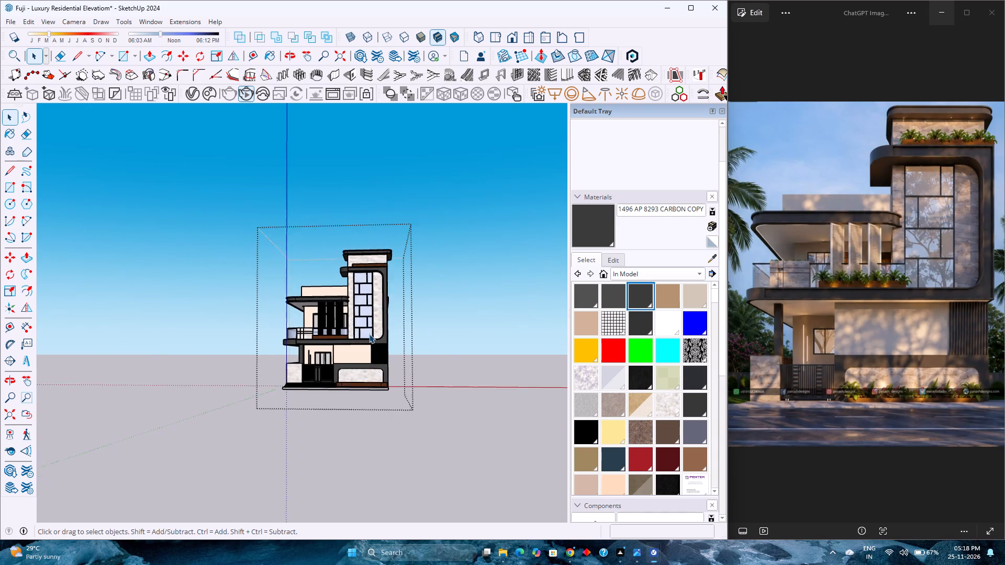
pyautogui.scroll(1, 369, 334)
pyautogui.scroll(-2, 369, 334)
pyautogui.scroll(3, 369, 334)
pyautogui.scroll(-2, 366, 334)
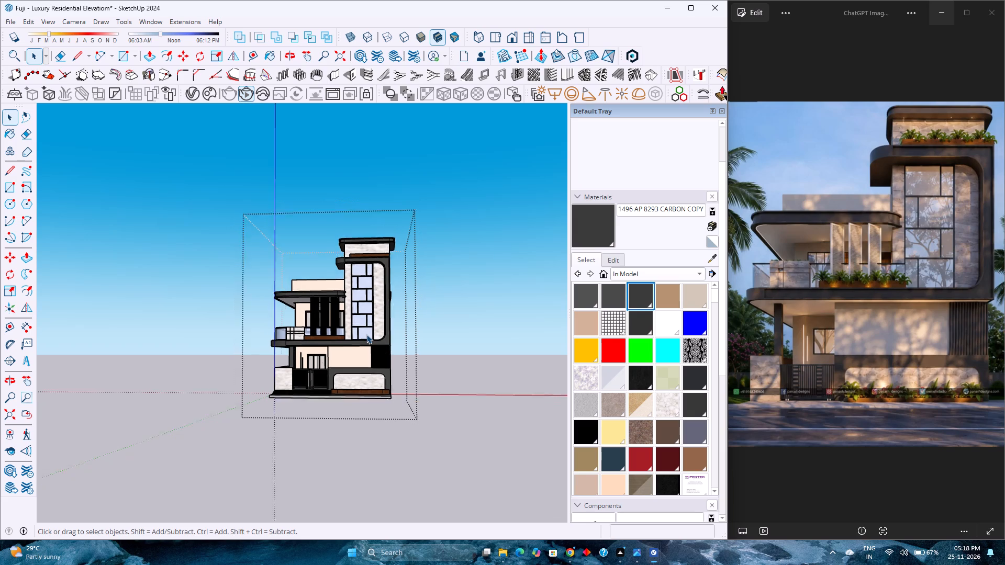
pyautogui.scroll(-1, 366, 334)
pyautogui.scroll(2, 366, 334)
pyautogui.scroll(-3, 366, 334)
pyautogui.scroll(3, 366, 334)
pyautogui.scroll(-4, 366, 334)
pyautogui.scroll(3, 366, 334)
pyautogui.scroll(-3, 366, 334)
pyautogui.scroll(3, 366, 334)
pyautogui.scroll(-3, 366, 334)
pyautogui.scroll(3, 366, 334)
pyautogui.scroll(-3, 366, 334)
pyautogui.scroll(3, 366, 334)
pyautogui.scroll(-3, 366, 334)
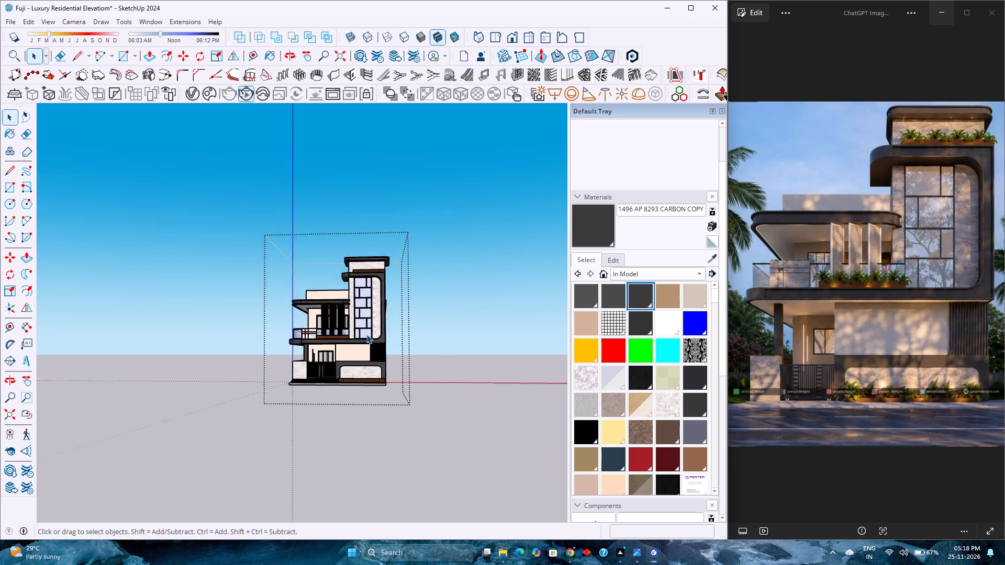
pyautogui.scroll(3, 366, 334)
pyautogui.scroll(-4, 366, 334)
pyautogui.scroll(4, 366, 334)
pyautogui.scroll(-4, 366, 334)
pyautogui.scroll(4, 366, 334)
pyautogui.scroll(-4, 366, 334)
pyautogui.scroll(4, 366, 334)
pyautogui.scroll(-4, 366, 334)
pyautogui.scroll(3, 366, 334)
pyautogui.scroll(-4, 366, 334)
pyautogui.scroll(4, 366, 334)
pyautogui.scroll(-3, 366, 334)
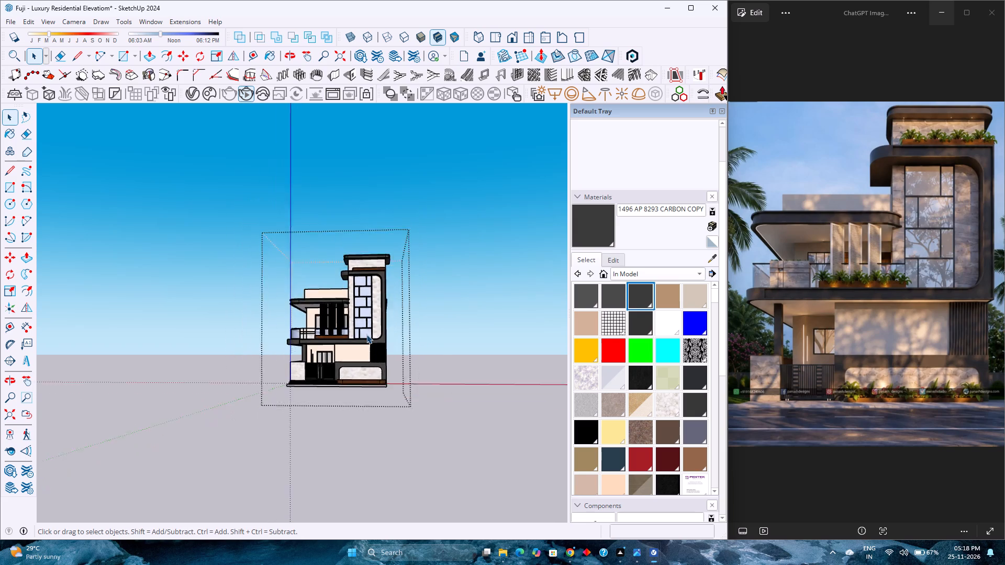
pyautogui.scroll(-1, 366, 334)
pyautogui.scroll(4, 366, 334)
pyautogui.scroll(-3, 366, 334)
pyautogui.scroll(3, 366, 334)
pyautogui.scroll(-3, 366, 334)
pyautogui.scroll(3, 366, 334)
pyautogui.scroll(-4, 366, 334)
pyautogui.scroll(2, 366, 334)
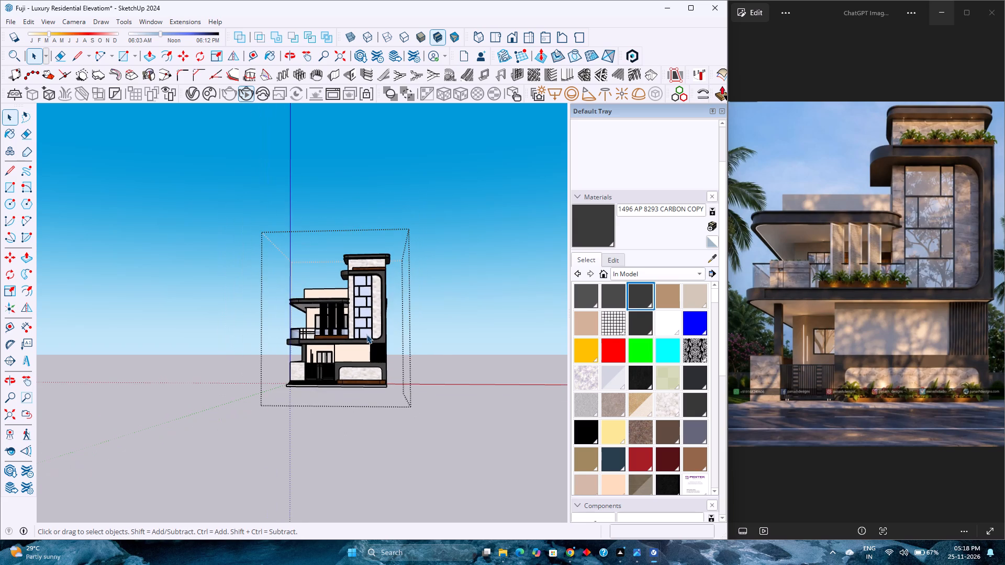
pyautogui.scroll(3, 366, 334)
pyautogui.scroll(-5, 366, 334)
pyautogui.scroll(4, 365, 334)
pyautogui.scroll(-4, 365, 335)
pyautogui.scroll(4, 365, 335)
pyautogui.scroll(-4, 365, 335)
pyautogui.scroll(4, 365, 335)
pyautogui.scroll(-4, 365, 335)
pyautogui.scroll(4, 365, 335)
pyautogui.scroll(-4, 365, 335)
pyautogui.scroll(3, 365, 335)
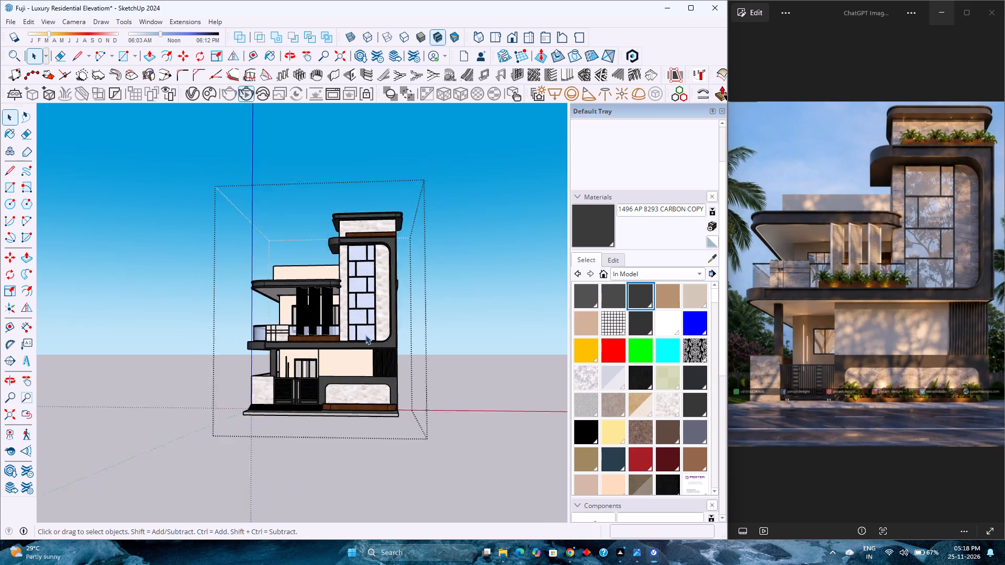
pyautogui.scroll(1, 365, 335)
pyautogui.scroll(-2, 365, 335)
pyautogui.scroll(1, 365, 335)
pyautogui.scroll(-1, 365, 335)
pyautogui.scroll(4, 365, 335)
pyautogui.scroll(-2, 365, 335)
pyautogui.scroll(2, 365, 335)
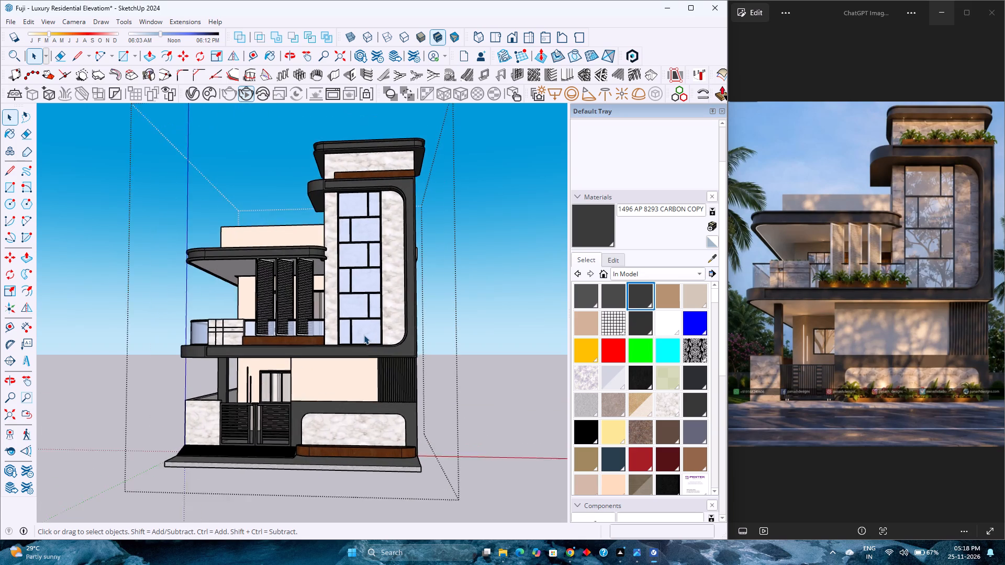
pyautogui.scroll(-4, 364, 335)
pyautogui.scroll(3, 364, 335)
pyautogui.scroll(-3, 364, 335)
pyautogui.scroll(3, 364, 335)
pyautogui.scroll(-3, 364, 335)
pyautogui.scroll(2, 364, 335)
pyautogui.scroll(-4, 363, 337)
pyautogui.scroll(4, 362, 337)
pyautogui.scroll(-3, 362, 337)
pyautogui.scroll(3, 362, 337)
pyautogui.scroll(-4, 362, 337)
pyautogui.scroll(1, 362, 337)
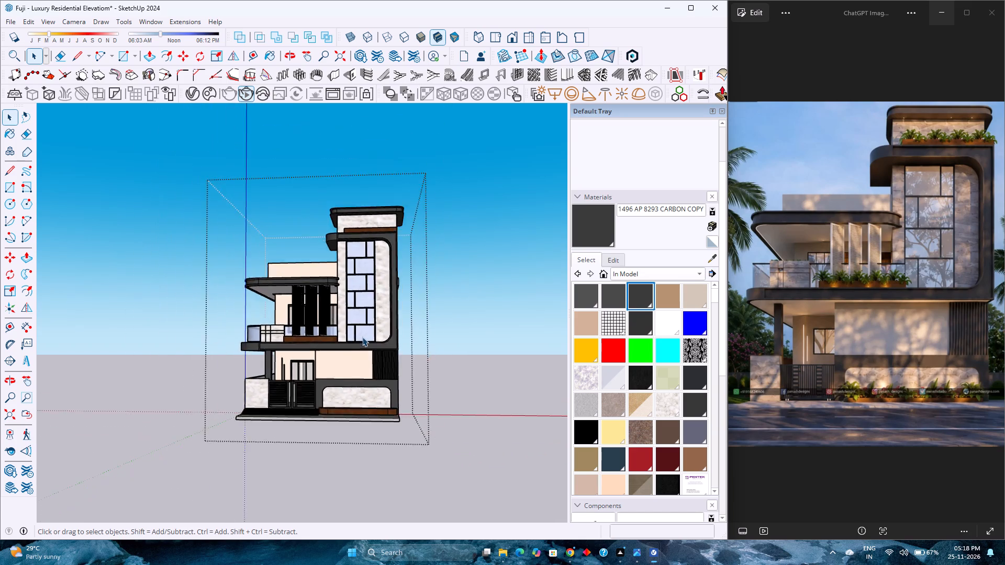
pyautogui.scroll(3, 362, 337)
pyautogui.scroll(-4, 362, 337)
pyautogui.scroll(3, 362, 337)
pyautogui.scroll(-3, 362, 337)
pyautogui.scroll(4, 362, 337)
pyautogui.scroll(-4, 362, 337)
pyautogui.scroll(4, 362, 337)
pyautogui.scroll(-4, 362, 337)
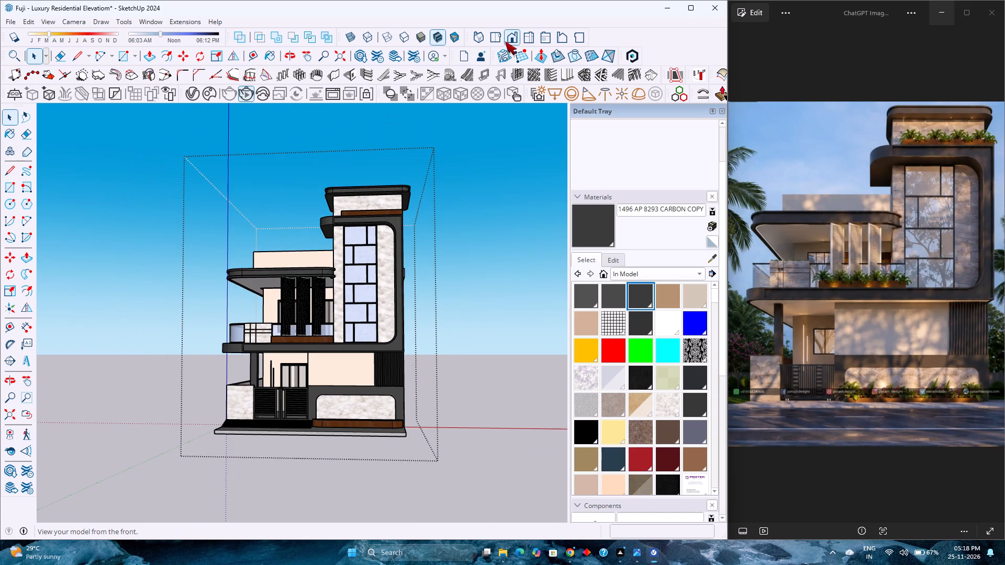
# Switch to the Front view, fit the whole building and examine the facade from the balcony-side and tower-side corners.
pyautogui.click(506, 39)
pyautogui.click(13, 420)
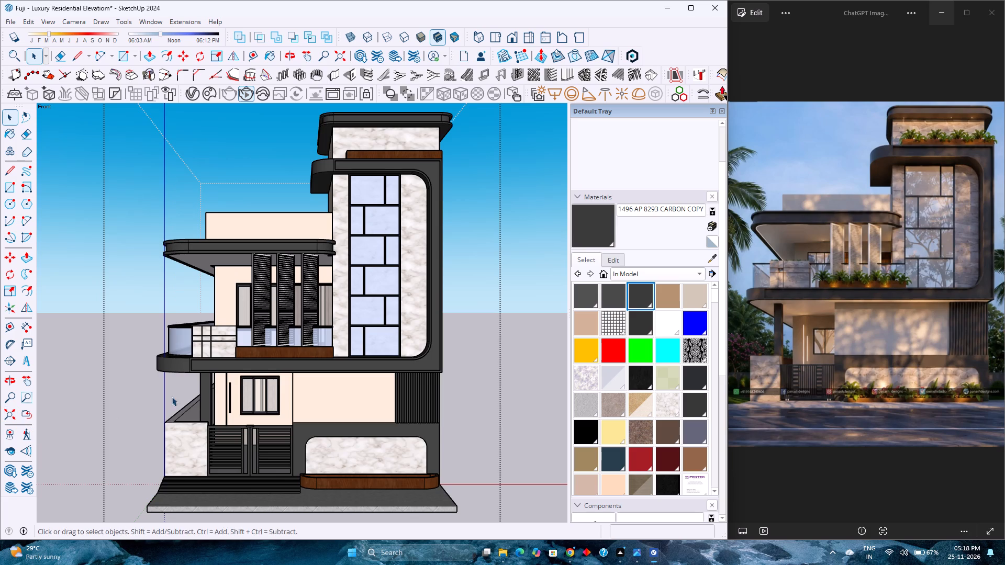
pyautogui.scroll(-2, 266, 376)
pyautogui.scroll(1, 266, 376)
pyautogui.scroll(-2, 266, 376)
pyautogui.scroll(3, 266, 376)
pyautogui.moveTo(283, 378); pyautogui.dragTo(432, 347, button='middle')
pyautogui.middleClick(432, 347)
pyautogui.scroll(-3, 432, 347)
pyautogui.scroll(3, 432, 347)
pyautogui.scroll(-3, 432, 347)
pyautogui.scroll(2, 432, 347)
pyautogui.scroll(-2, 432, 347)
pyautogui.scroll(2, 432, 347)
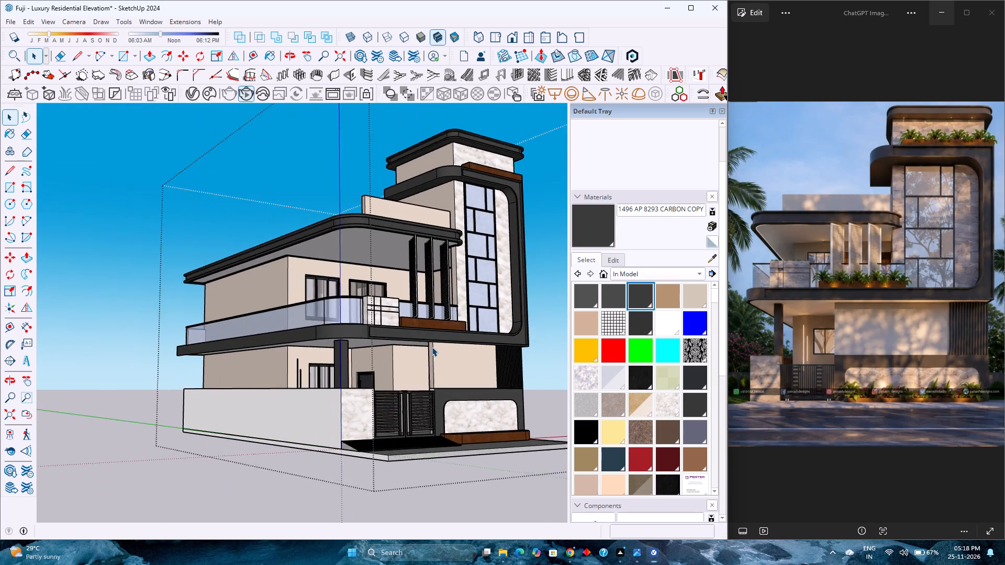
pyautogui.scroll(5, 432, 347)
pyautogui.scroll(-4, 465, 374)
pyautogui.scroll(1, 462, 379)
pyautogui.moveTo(464, 380); pyautogui.dragTo(271, 386, button='middle')
pyautogui.middleClick(271, 386)
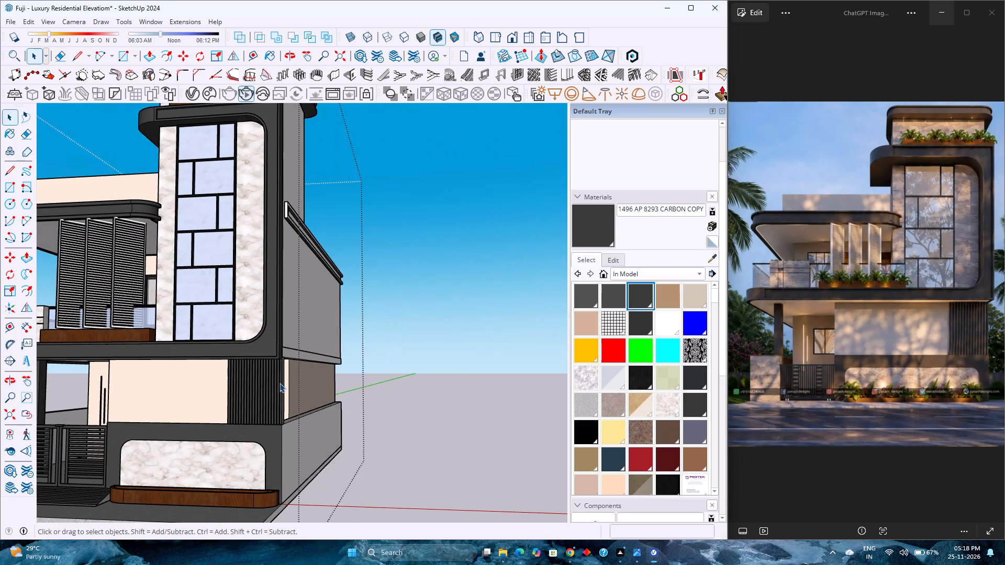
# Examine the balcony side, its long compound wall and roof slab from a raised angle, and return towards the front elevation.
pyautogui.scroll(-6, 281, 382)
pyautogui.moveTo(307, 378); pyautogui.dragTo(470, 355, button='middle')
pyautogui.moveTo(334, 354); pyautogui.dragTo(468, 408, button='middle')
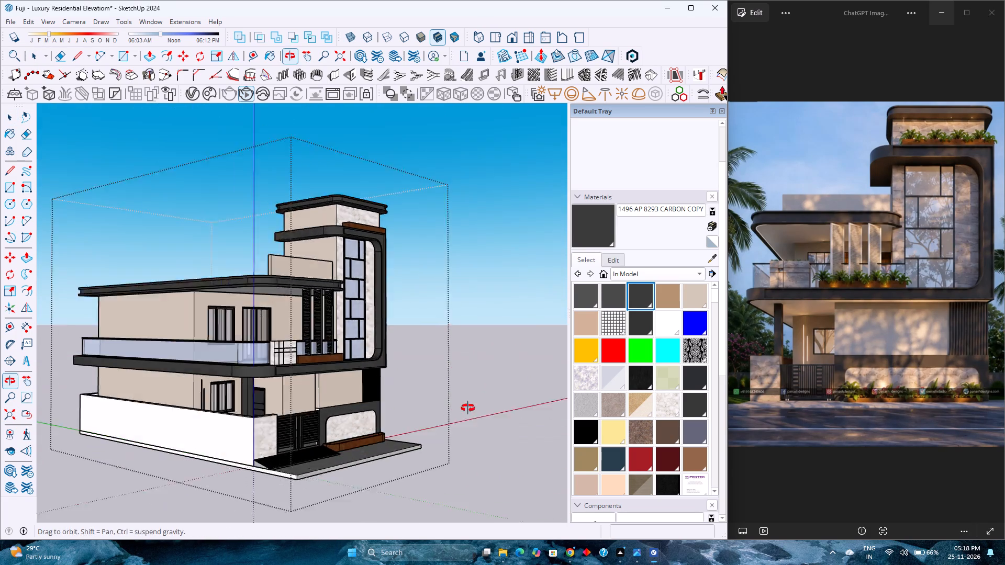
pyautogui.moveTo(468, 408); pyautogui.dragTo(516, 422, button='middle')
pyautogui.scroll(1, 156, 445)
pyautogui.scroll(-5, 388, 363)
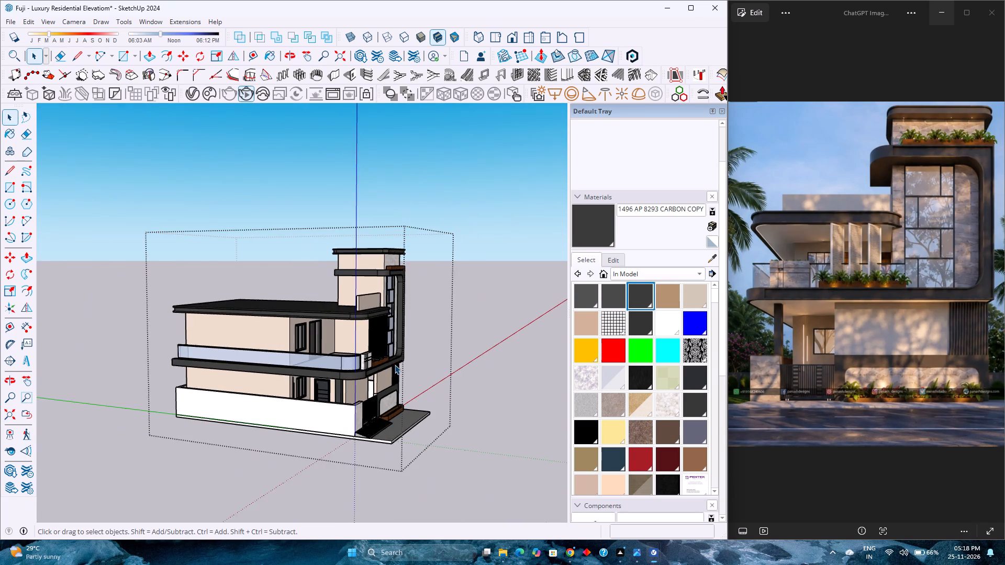
pyautogui.scroll(-3, 395, 365)
pyautogui.moveTo(394, 371); pyautogui.dragTo(287, 387, button='middle')
pyautogui.middleClick(287, 387)
pyautogui.scroll(-1, 336, 404)
pyautogui.scroll(7, 340, 404)
pyautogui.moveTo(349, 404); pyautogui.dragTo(116, 397, button='middle')
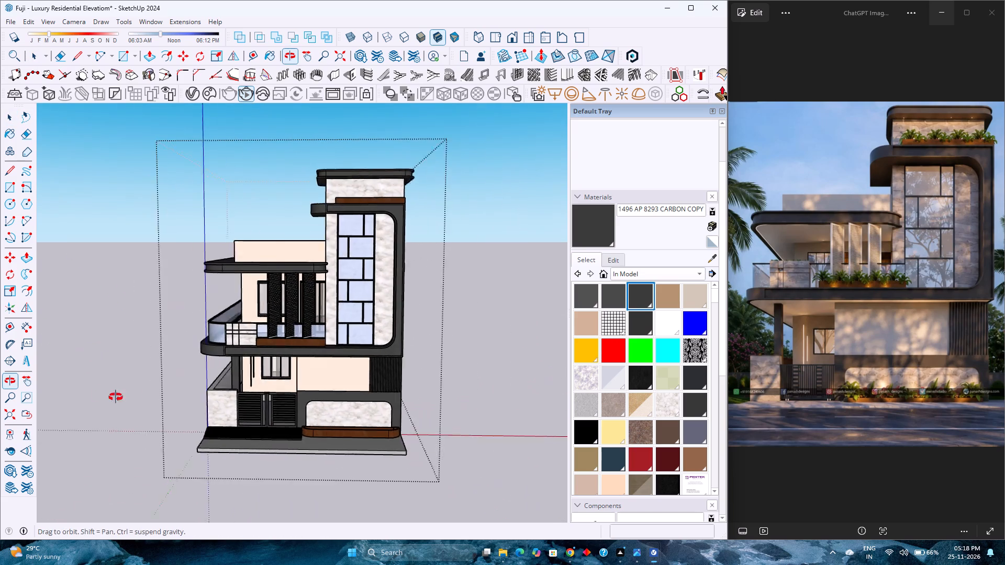
pyautogui.moveTo(116, 397); pyautogui.dragTo(55, 395, button='middle')
# Examine the tower-side corner from below, including the plain side walls, base slab and tower frame.
pyautogui.moveTo(220, 462); pyautogui.dragTo(141, 358, button='middle')
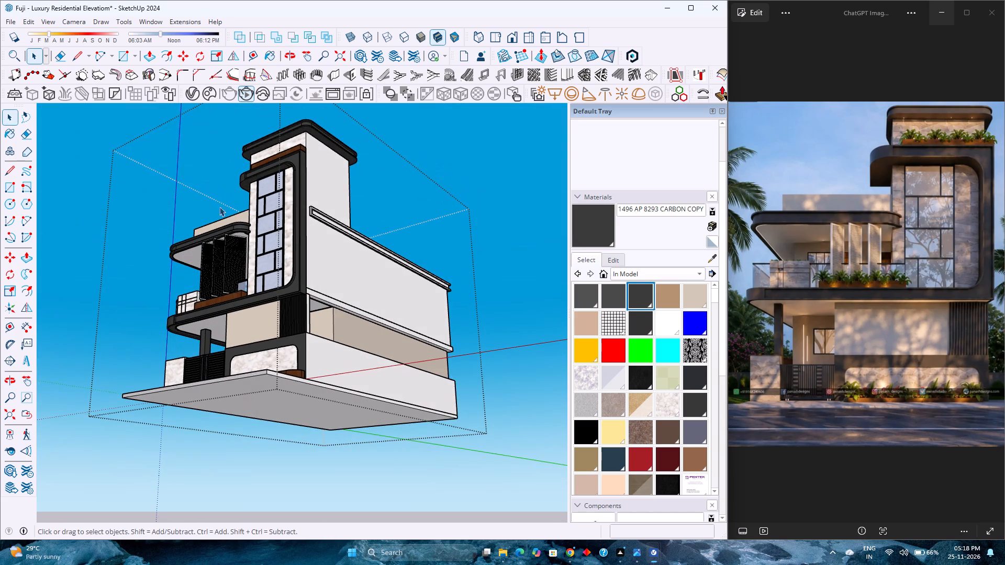
pyautogui.scroll(3, 233, 167)
pyautogui.scroll(-2, 233, 167)
pyautogui.scroll(2, 233, 169)
pyautogui.scroll(-2, 233, 169)
pyautogui.scroll(2, 233, 169)
pyautogui.scroll(-2, 233, 169)
pyautogui.scroll(2, 233, 169)
pyautogui.scroll(-2, 233, 169)
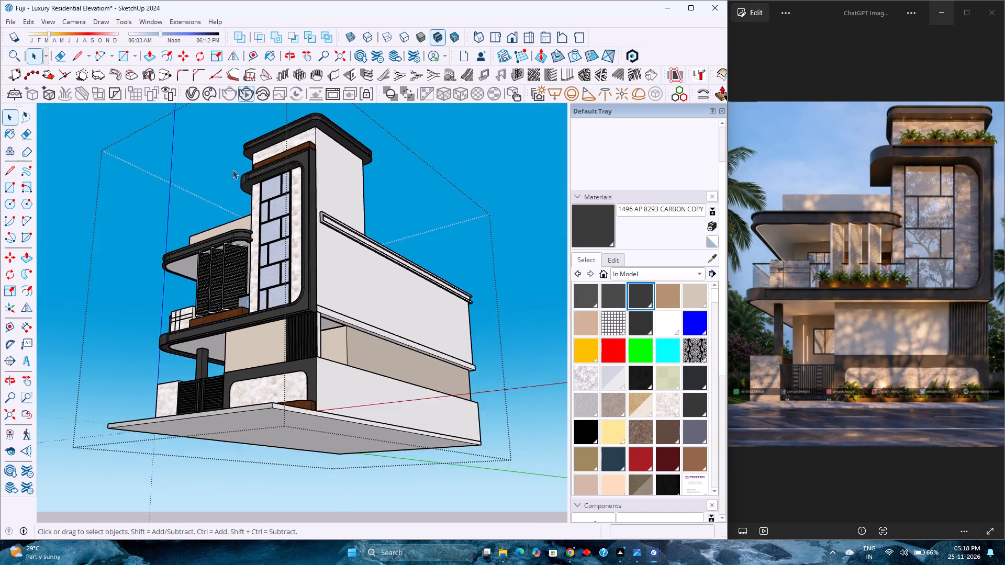
pyautogui.scroll(2, 232, 169)
pyautogui.scroll(-3, 232, 169)
pyautogui.scroll(4, 232, 169)
pyautogui.scroll(-4, 232, 169)
pyautogui.scroll(3, 232, 169)
pyautogui.scroll(-2, 231, 171)
pyautogui.scroll(3, 230, 172)
pyautogui.scroll(-3, 230, 172)
pyautogui.scroll(4, 230, 172)
pyautogui.scroll(-4, 229, 173)
pyautogui.moveTo(217, 190); pyautogui.dragTo(232, 220, button='middle')
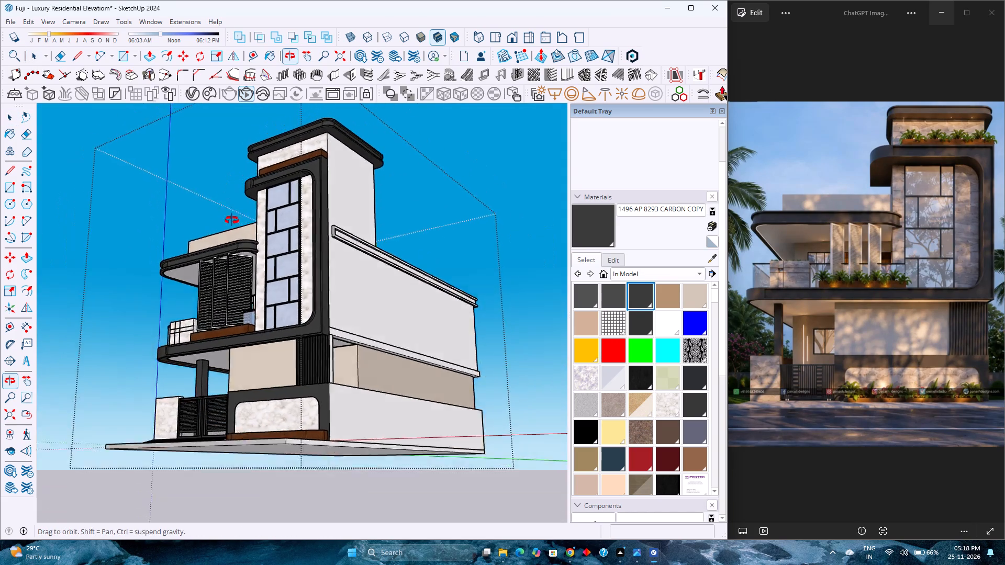
# Examine the front elevation from a low balcony-side angle, covering the slab undersides, fins, gate and stone-clad tower.
pyautogui.moveTo(232, 220); pyautogui.dragTo(534, 275, button='middle')
pyautogui.middleClick(534, 275)
pyautogui.scroll(3, 534, 275)
pyautogui.scroll(-1, 532, 279)
pyautogui.scroll(1, 532, 279)
pyautogui.scroll(-1, 532, 279)
pyautogui.scroll(1, 532, 279)
pyautogui.scroll(-2, 532, 279)
pyautogui.scroll(2, 532, 279)
pyautogui.scroll(-1, 532, 279)
pyautogui.scroll(2, 532, 279)
pyautogui.moveTo(513, 315); pyautogui.dragTo(447, 261, button='middle')
pyautogui.scroll(-3, 449, 260)
pyautogui.scroll(3, 449, 260)
pyautogui.scroll(-3, 449, 260)
pyautogui.scroll(3, 449, 260)
pyautogui.scroll(-3, 451, 260)
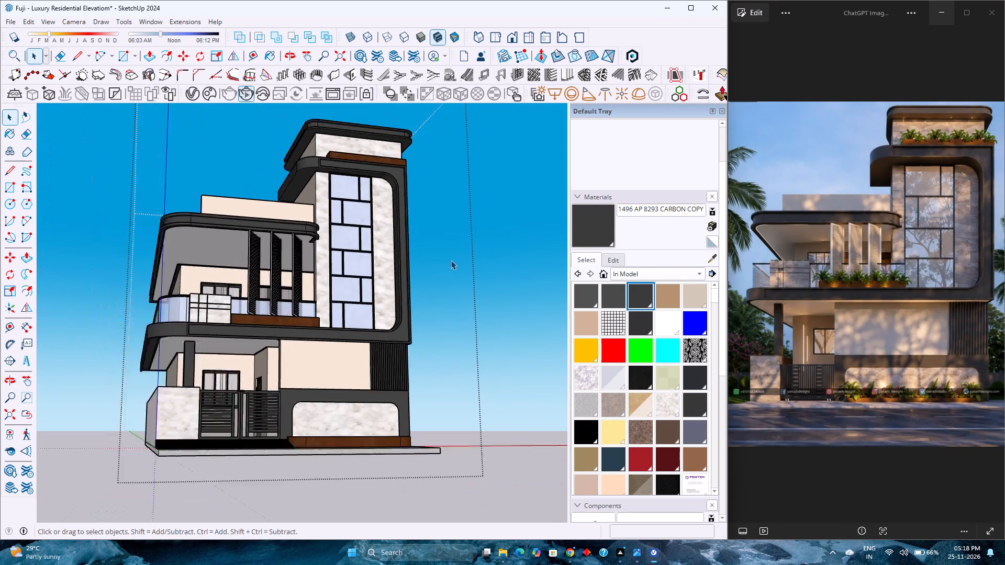
pyautogui.scroll(-2, 451, 260)
# Examine the balcony side elevation, then the facade from above and from beneath the projecting slabs.
pyautogui.moveTo(158, 332); pyautogui.dragTo(513, 381, button='middle')
pyautogui.moveTo(513, 380); pyautogui.dragTo(507, 342, button='middle')
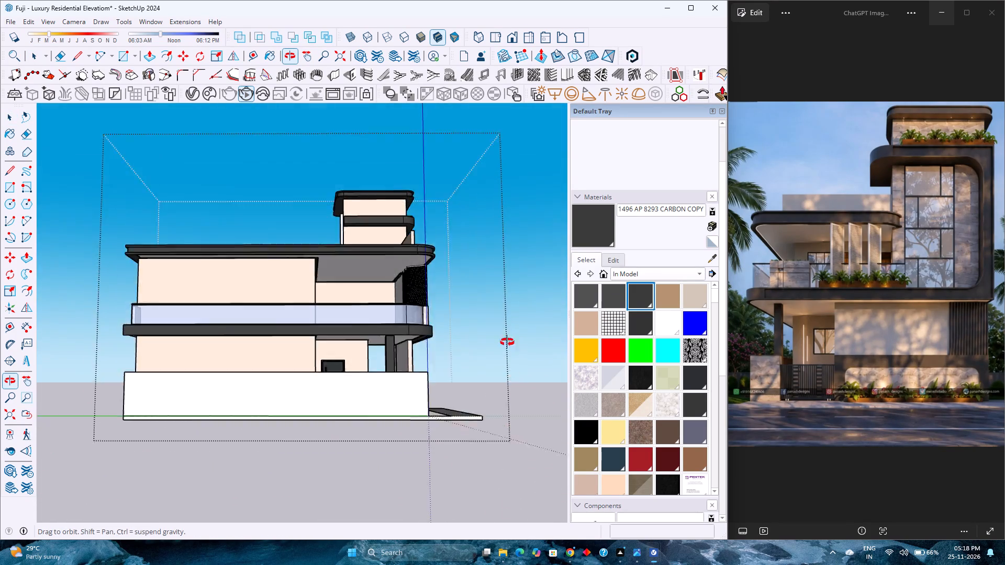
pyautogui.moveTo(507, 342); pyautogui.dragTo(172, 423, button='middle')
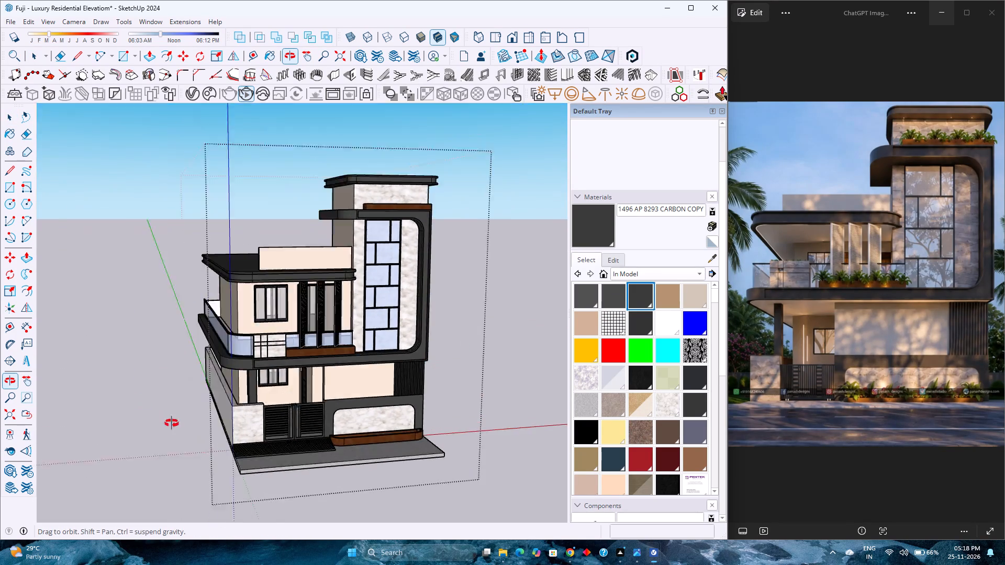
pyautogui.moveTo(172, 423); pyautogui.dragTo(131, 359, button='middle')
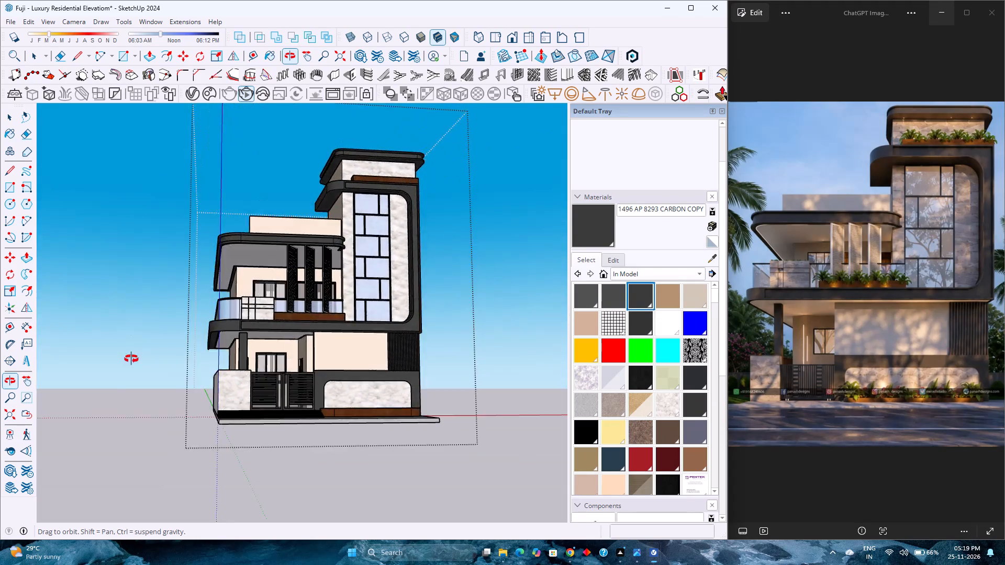
pyautogui.moveTo(131, 359); pyautogui.dragTo(132, 312, button='middle')
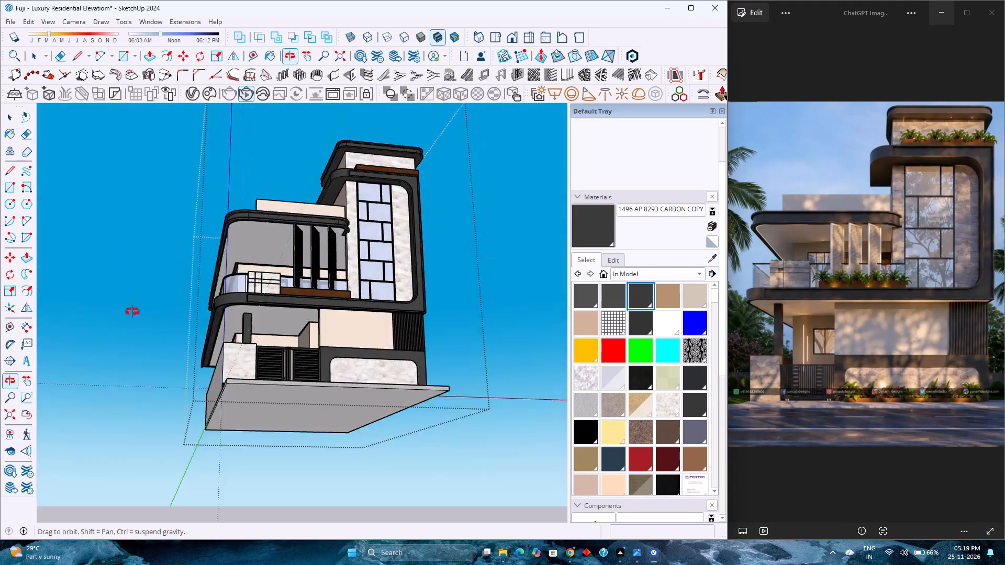
pyautogui.moveTo(132, 312); pyautogui.dragTo(158, 302, button='middle')
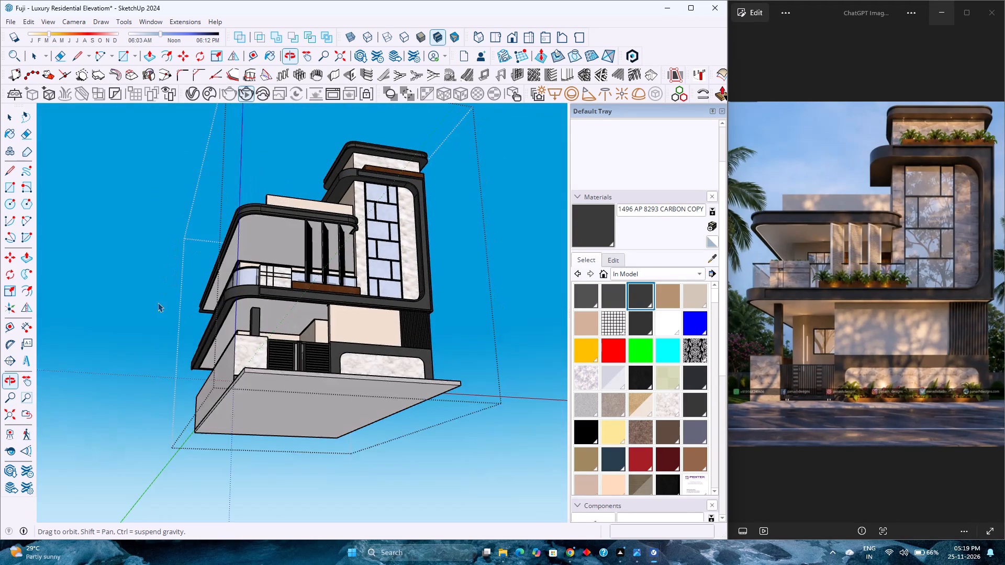
pyautogui.moveTo(158, 302); pyautogui.dragTo(161, 296, button='middle')
# Examine the tower-side corner and the base slab from underneath at several distances.
pyautogui.moveTo(362, 446); pyautogui.dragTo(163, 423, button='middle')
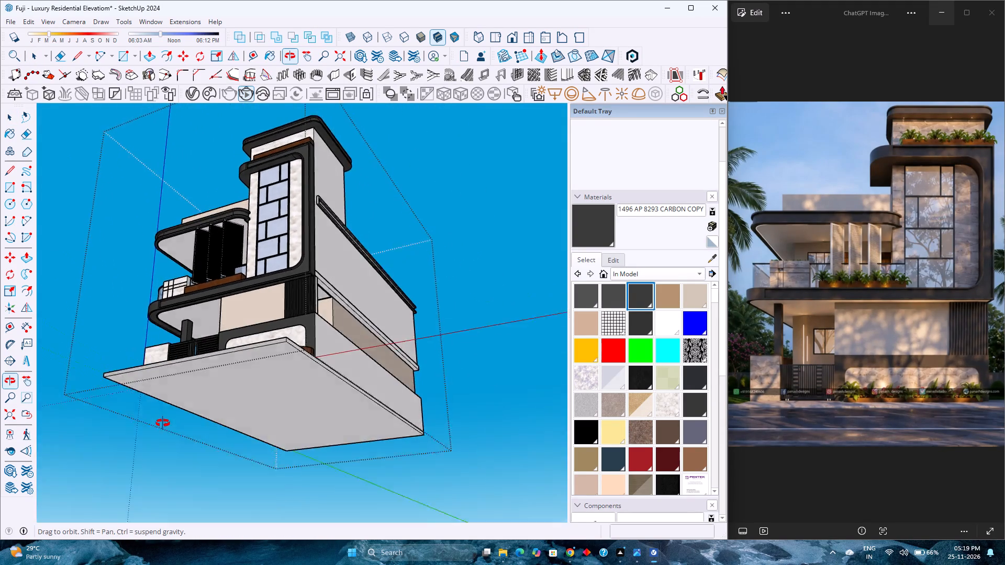
pyautogui.moveTo(163, 423); pyautogui.dragTo(160, 429, button='middle')
pyautogui.scroll(4, 160, 431)
pyautogui.scroll(-9, 173, 452)
pyautogui.scroll(3, 74, 327)
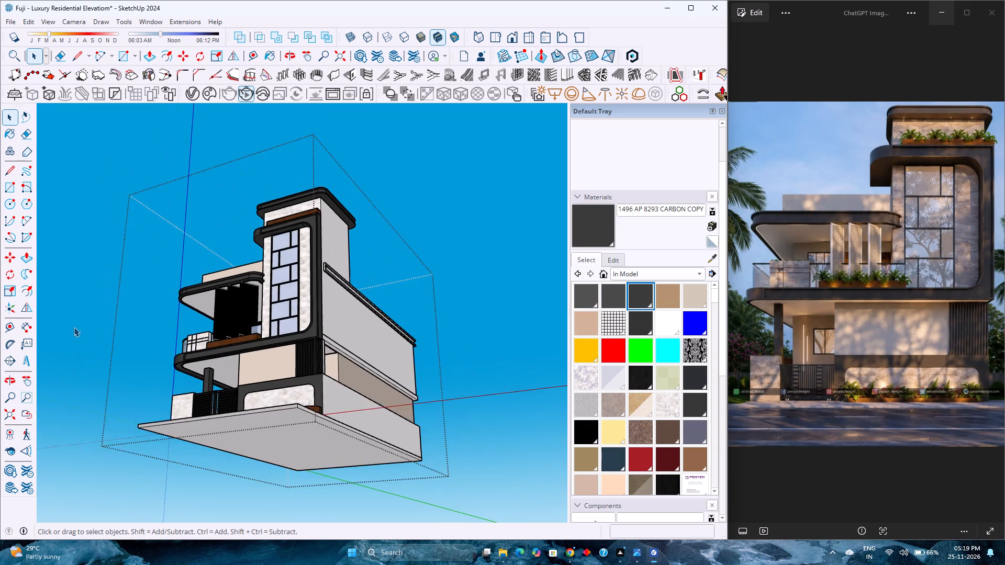
pyautogui.scroll(1, 74, 327)
pyautogui.moveTo(194, 347); pyautogui.dragTo(166, 354, button='middle')
pyautogui.middleClick(166, 354)
pyautogui.scroll(-2, 166, 354)
pyautogui.scroll(3, 166, 354)
pyautogui.scroll(-3, 166, 354)
pyautogui.scroll(3, 166, 354)
pyautogui.scroll(-3, 166, 354)
pyautogui.scroll(3, 166, 354)
pyautogui.scroll(-4, 166, 354)
pyautogui.scroll(3, 166, 354)
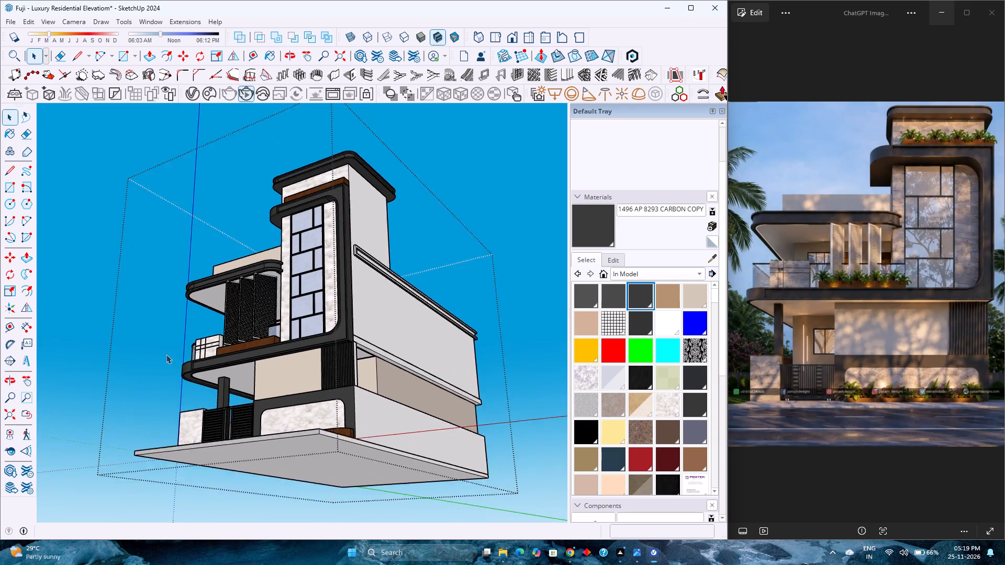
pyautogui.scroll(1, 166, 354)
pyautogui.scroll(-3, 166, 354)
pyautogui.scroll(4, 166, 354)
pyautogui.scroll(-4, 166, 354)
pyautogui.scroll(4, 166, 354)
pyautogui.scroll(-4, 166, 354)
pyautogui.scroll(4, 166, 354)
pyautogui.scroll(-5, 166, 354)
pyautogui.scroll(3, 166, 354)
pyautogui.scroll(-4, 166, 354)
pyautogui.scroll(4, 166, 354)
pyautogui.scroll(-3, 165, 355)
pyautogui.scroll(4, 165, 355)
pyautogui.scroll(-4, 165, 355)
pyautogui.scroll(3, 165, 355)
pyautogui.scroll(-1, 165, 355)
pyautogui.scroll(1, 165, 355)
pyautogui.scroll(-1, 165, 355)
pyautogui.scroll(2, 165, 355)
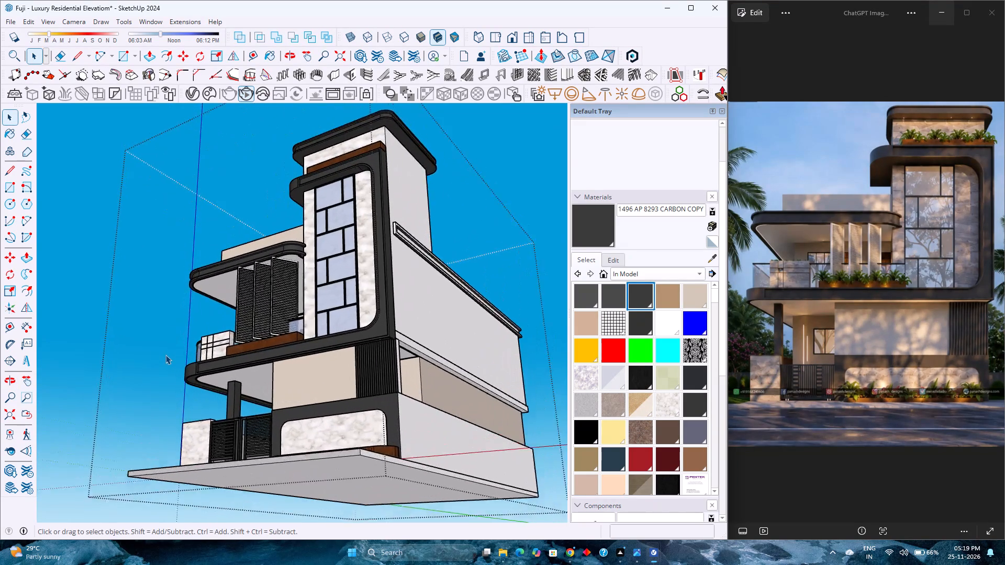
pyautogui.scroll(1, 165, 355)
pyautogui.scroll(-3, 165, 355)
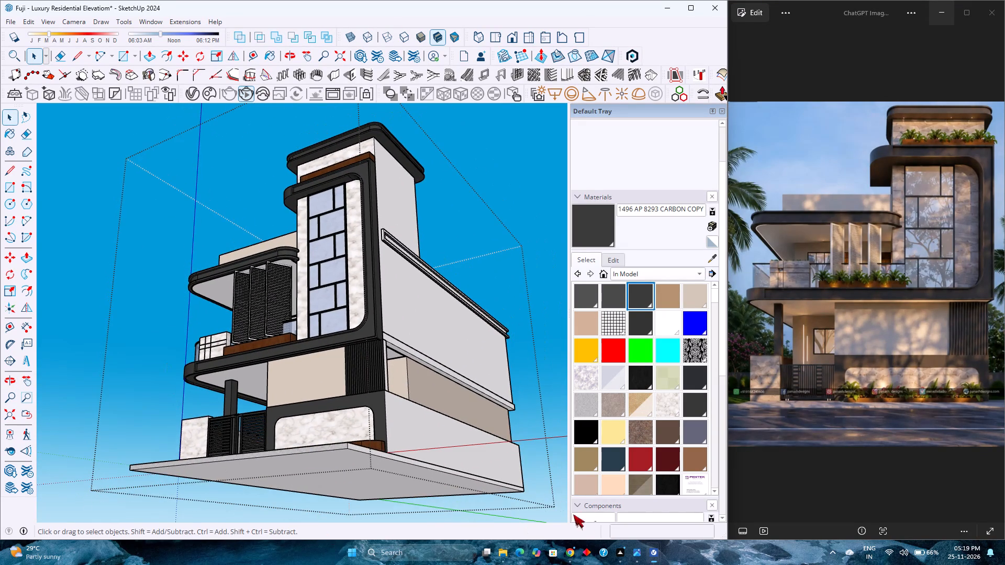
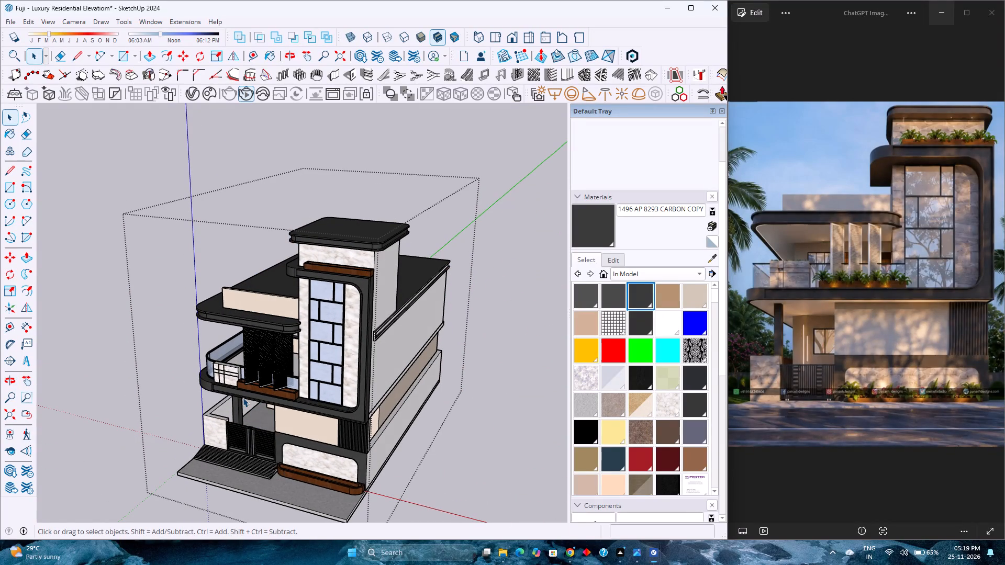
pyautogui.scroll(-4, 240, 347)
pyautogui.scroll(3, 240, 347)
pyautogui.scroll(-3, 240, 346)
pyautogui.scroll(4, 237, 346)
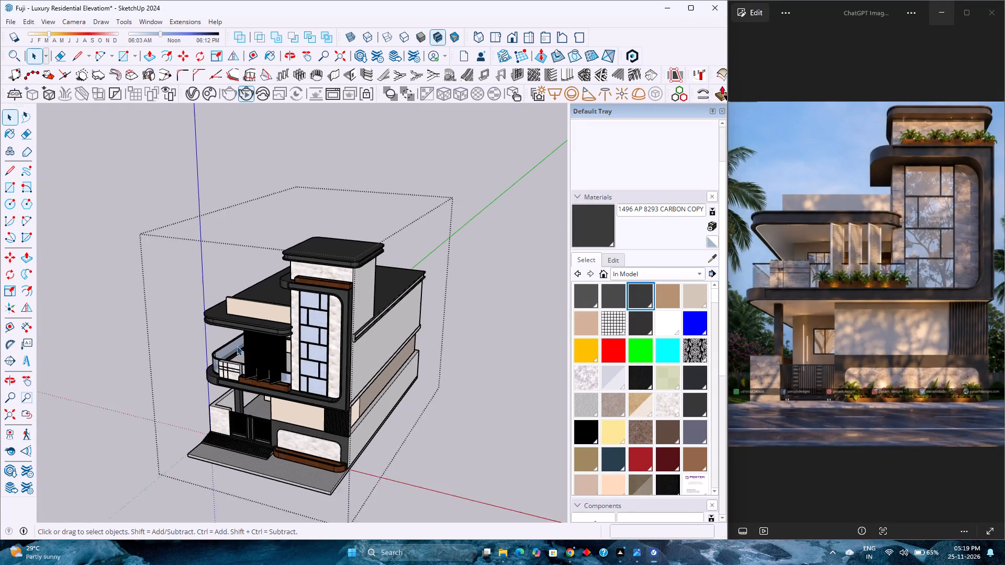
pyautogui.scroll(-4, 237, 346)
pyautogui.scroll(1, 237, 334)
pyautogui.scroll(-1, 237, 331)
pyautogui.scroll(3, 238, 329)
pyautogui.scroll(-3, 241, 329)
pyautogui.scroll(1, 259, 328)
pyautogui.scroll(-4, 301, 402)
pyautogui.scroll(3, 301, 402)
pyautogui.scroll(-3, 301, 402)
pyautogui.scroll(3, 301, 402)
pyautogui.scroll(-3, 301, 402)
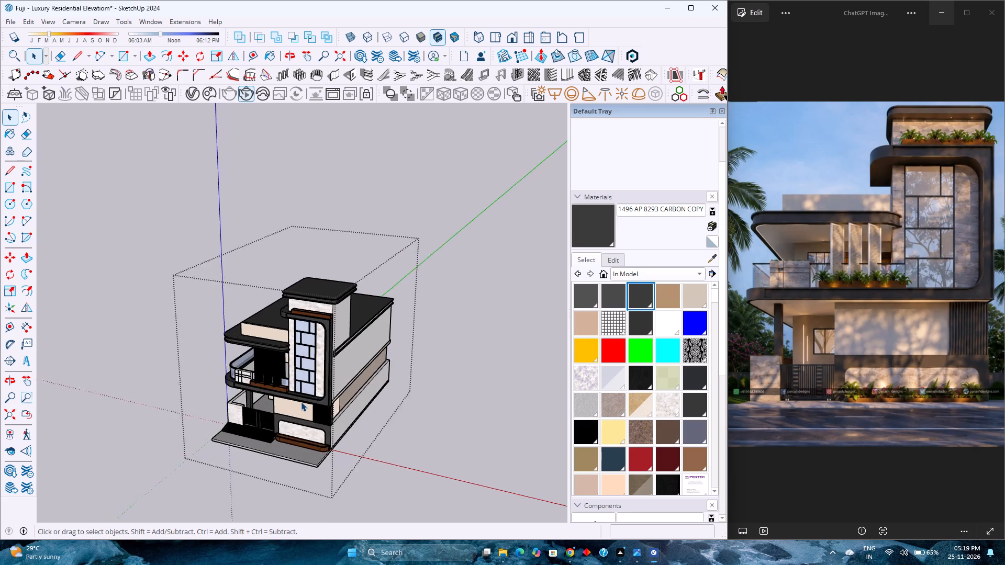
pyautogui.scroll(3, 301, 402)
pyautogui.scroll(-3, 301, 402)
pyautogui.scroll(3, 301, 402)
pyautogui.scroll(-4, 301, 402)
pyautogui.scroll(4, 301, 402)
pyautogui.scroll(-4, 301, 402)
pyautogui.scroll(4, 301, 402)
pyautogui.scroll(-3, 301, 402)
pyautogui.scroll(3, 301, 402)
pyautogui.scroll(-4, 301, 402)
# Set the camera to the standard front view with the whole house model fitted in view.
pyautogui.moveTo(296, 409); pyautogui.dragTo(403, 312, button='middle')
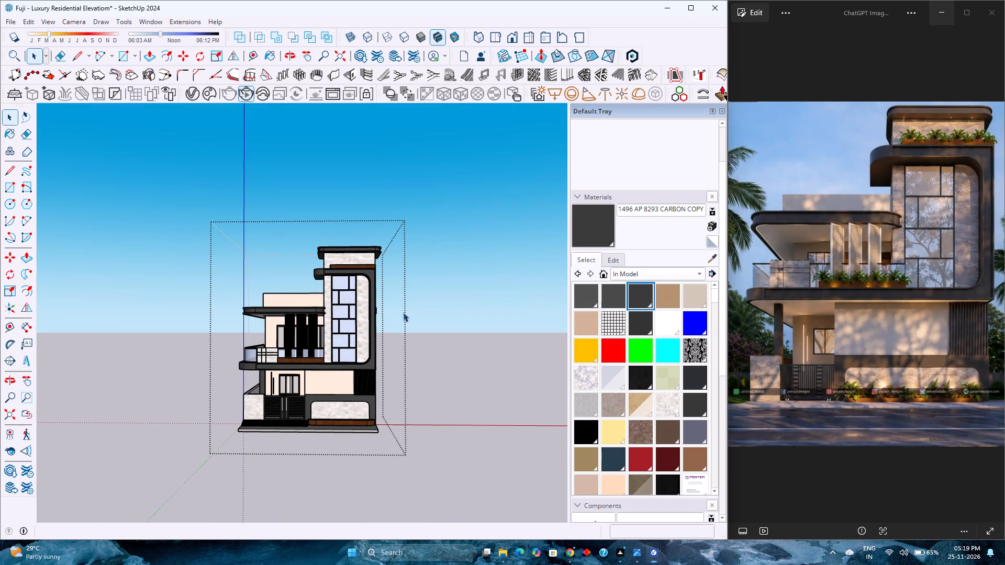
pyautogui.click(511, 38)
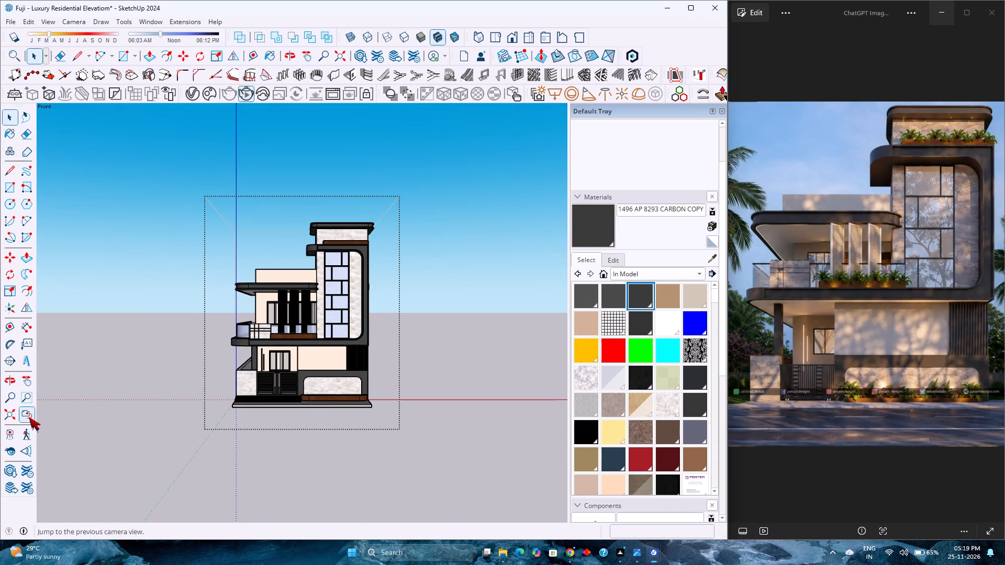
pyautogui.click(13, 412)
# Examine the first-floor balcony louvre screens, glass railing and wooden planter box up close from several angles.
pyautogui.scroll(-2, 306, 364)
pyautogui.scroll(2, 306, 364)
pyautogui.scroll(-2, 306, 364)
pyautogui.scroll(2, 306, 364)
pyautogui.scroll(-1, 306, 364)
pyautogui.scroll(2, 306, 364)
pyautogui.scroll(-2, 306, 364)
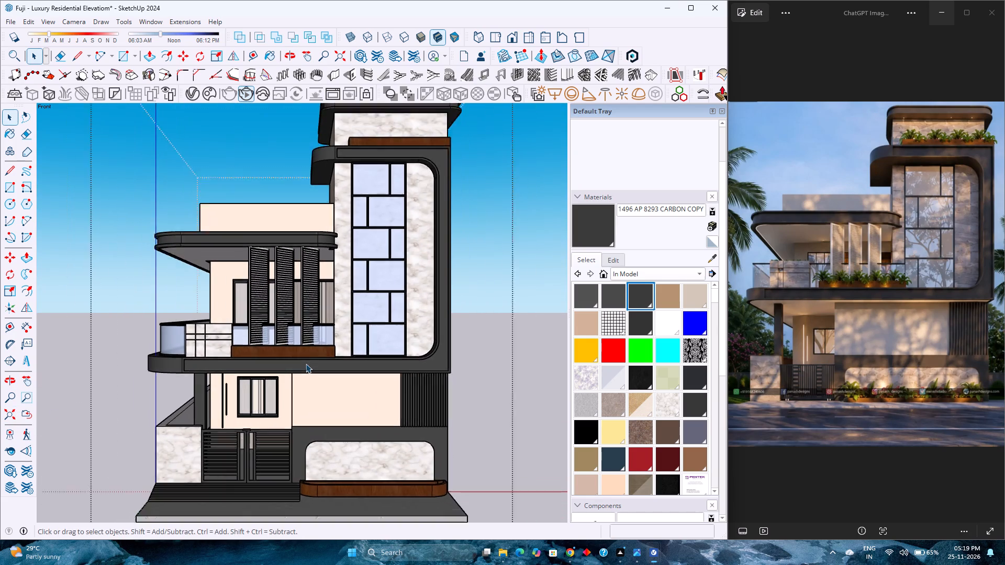
pyautogui.scroll(-1, 316, 353)
pyautogui.scroll(3, 317, 358)
pyautogui.scroll(-6, 317, 361)
pyautogui.scroll(6, 317, 362)
pyautogui.scroll(-6, 317, 362)
pyautogui.scroll(5, 317, 362)
pyautogui.scroll(-5, 317, 362)
pyautogui.scroll(6, 317, 362)
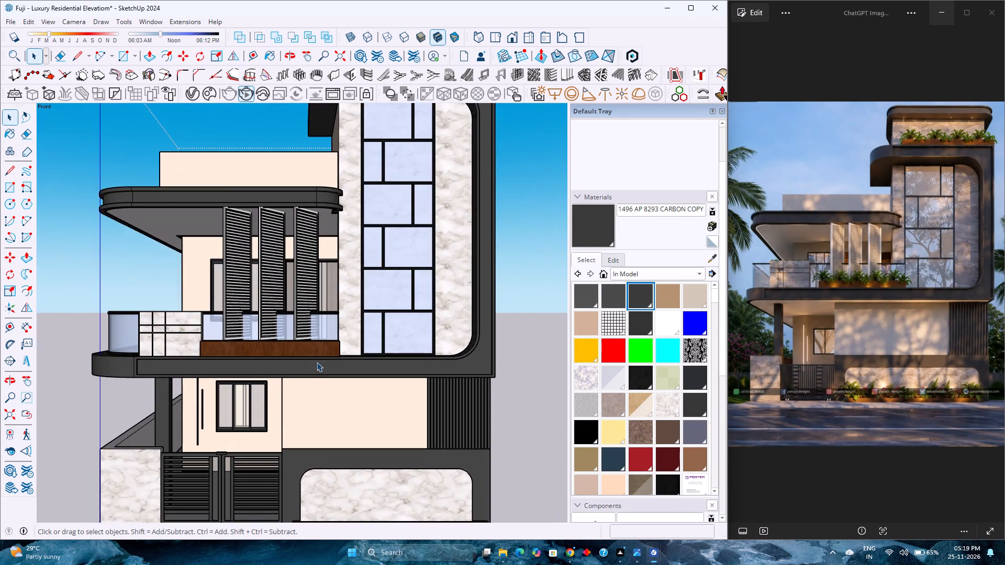
pyautogui.scroll(5, 314, 364)
pyautogui.scroll(8, 318, 297)
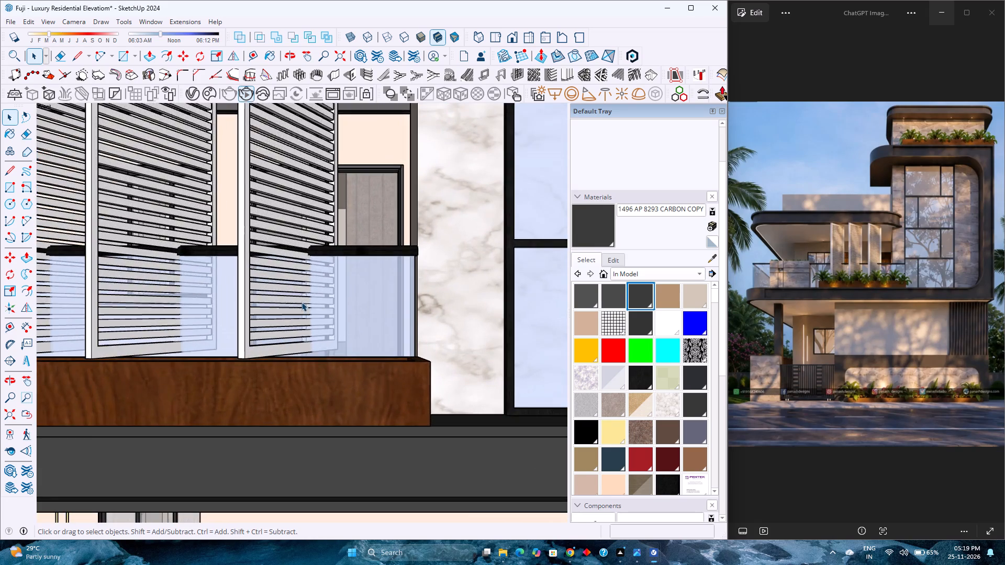
pyautogui.moveTo(301, 302); pyautogui.dragTo(250, 441, button='middle')
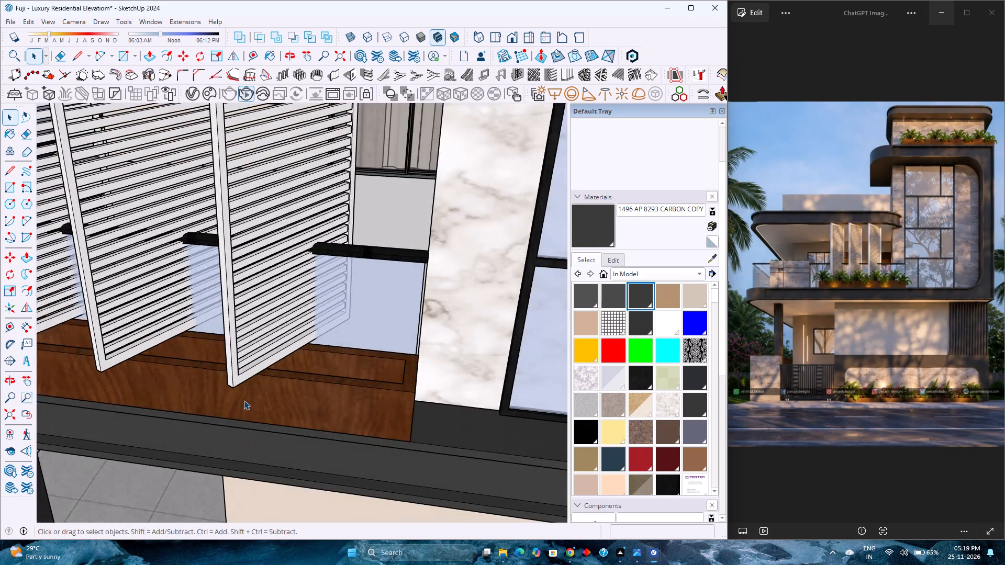
pyautogui.scroll(2, 296, 376)
pyautogui.moveTo(341, 381); pyautogui.dragTo(146, 402, button='middle')
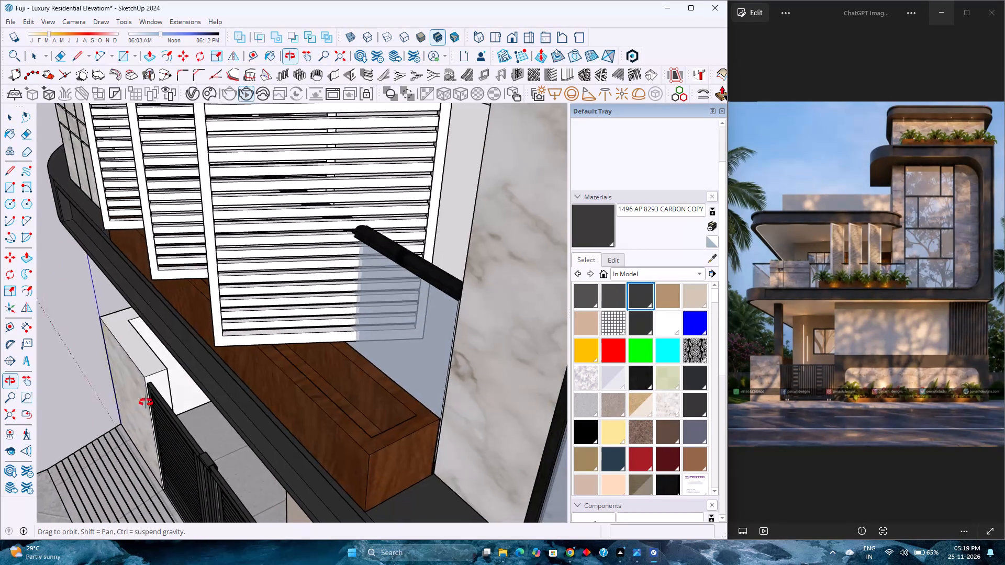
pyautogui.moveTo(146, 402); pyautogui.dragTo(371, 400, button='middle')
pyautogui.middleClick(371, 400)
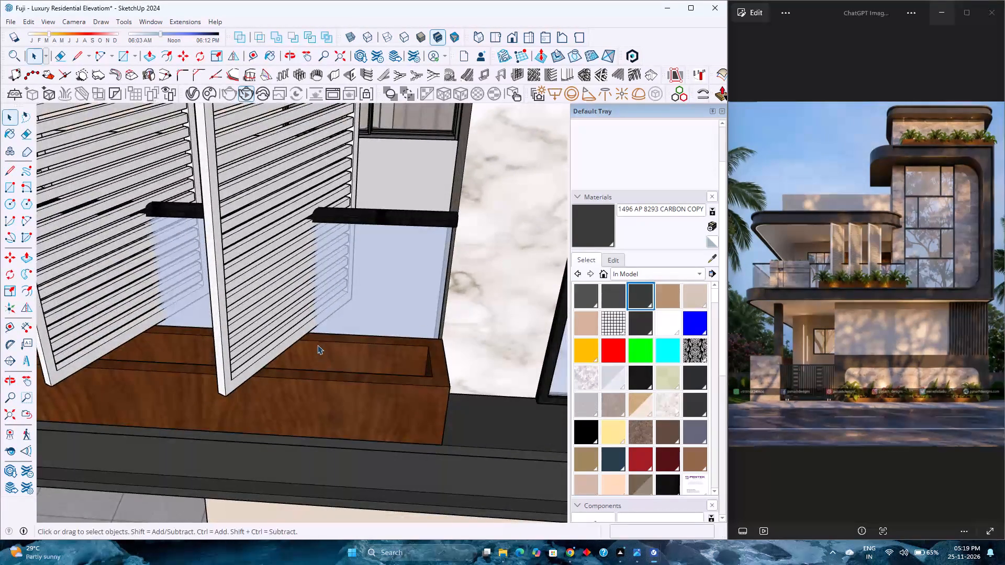
pyautogui.scroll(15, 306, 318)
pyautogui.moveTo(355, 321); pyautogui.dragTo(192, 356, button='middle')
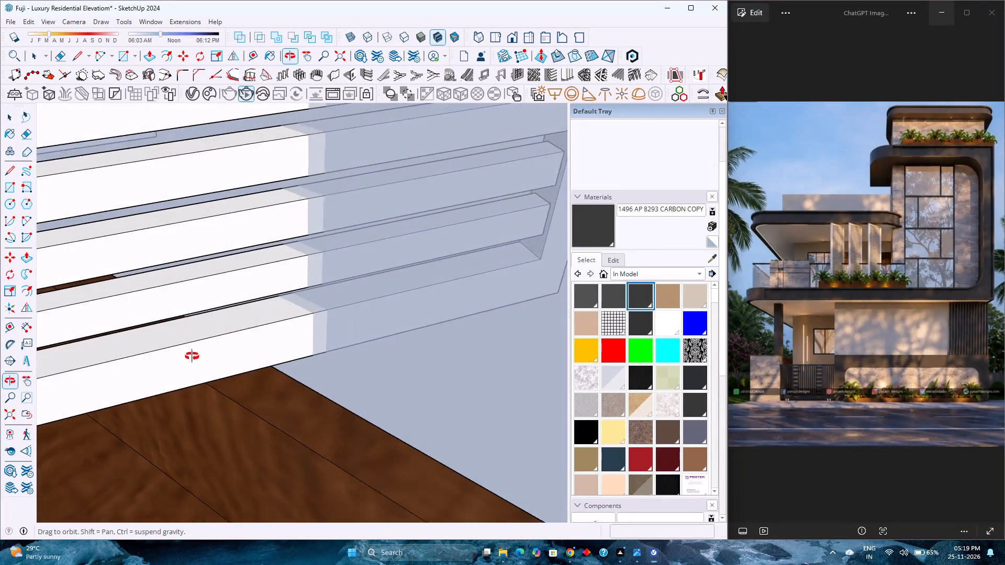
pyautogui.moveTo(192, 356); pyautogui.dragTo(136, 368, button='middle')
pyautogui.middleClick(136, 368)
pyautogui.scroll(2, 287, 345)
pyautogui.scroll(-4, 289, 345)
pyautogui.scroll(3, 289, 345)
pyautogui.scroll(-3, 289, 345)
pyautogui.scroll(3, 289, 345)
pyautogui.scroll(-2, 289, 345)
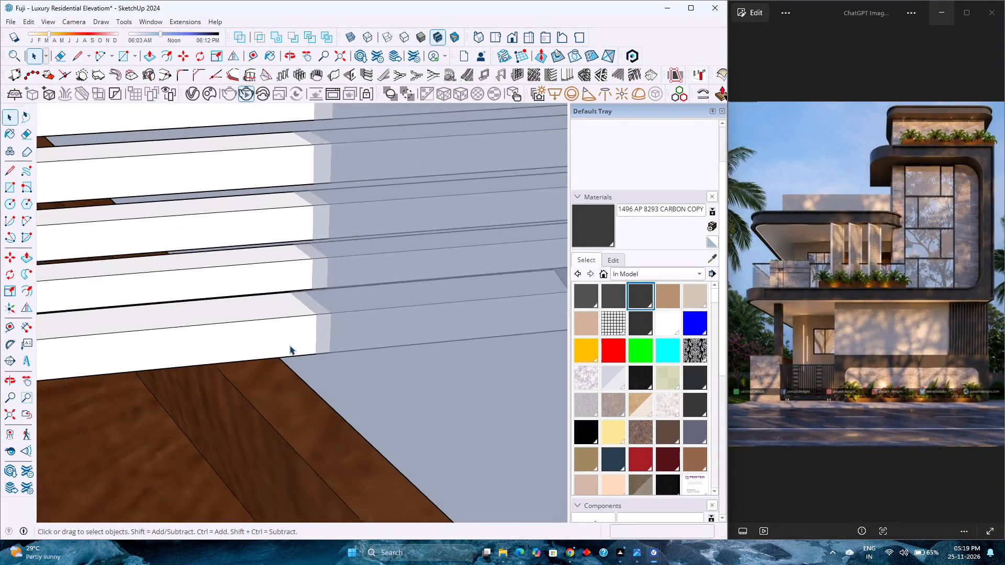
pyautogui.scroll(-16, 289, 345)
pyautogui.scroll(4, 293, 353)
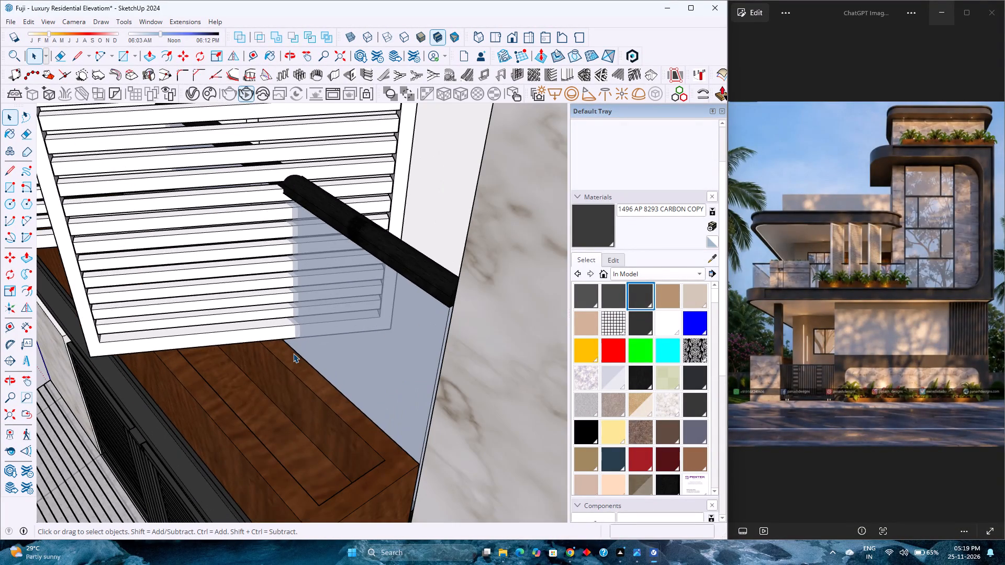
pyautogui.moveTo(228, 377); pyautogui.dragTo(418, 360, button='middle')
pyautogui.middleClick(418, 360)
pyautogui.scroll(-5, 258, 353)
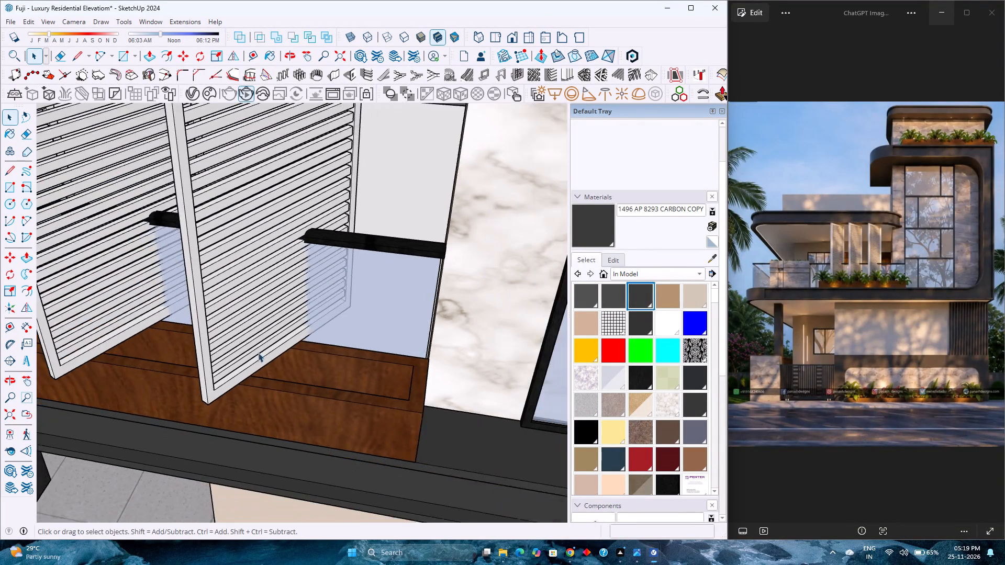
pyautogui.moveTo(260, 353); pyautogui.dragTo(287, 277, button='middle')
pyautogui.scroll(-2, 311, 295)
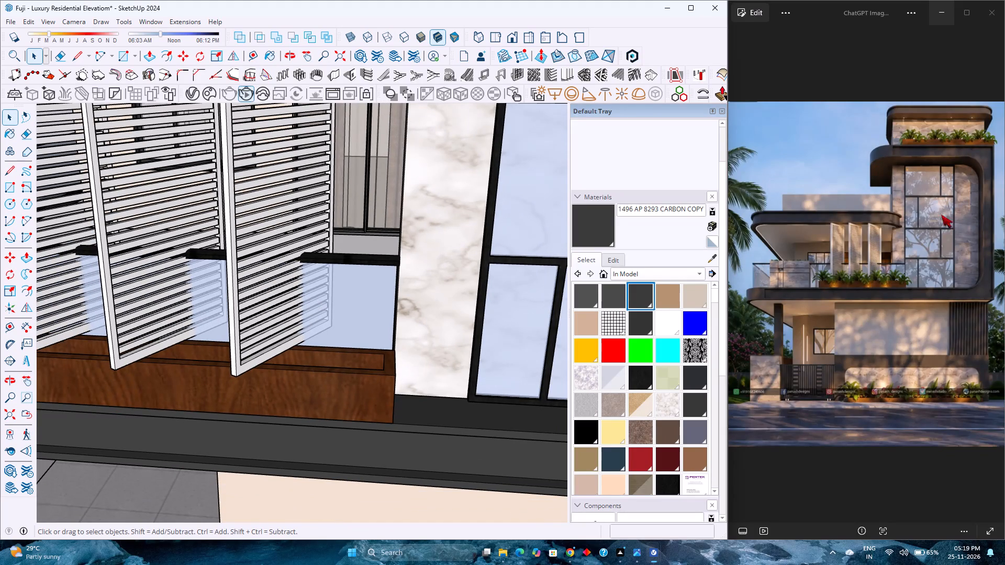
pyautogui.scroll(-8, 278, 338)
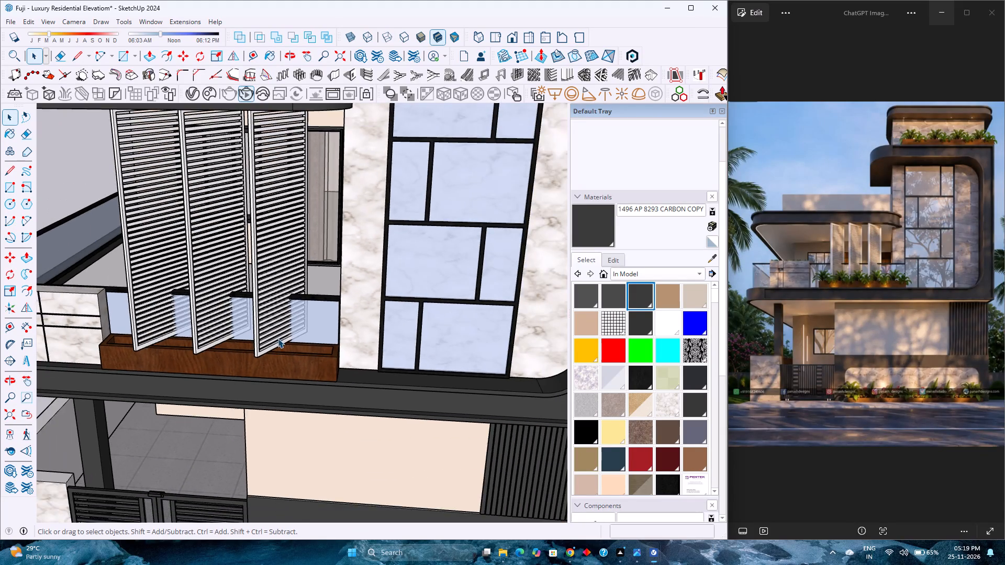
pyautogui.scroll(-6, 277, 336)
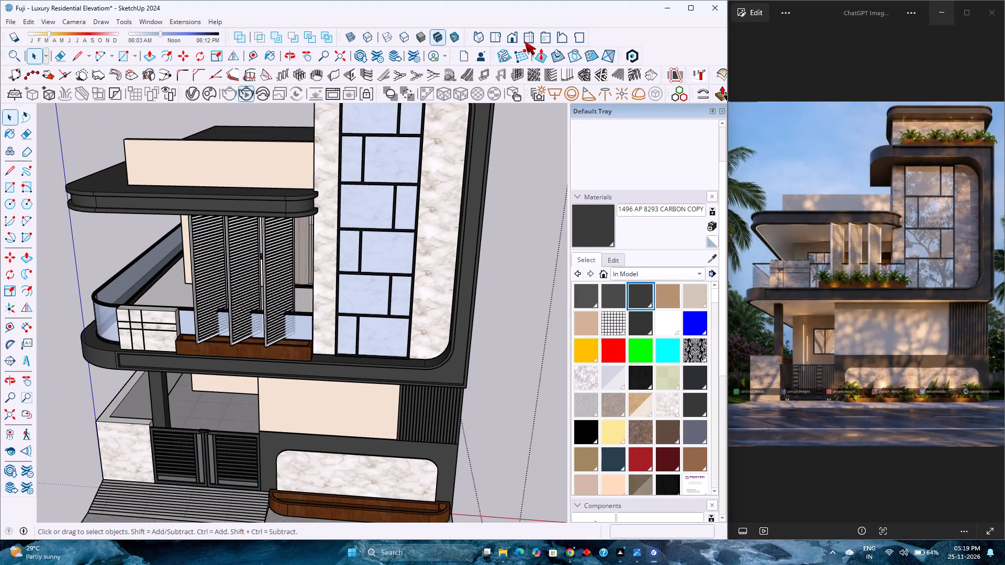
# Return to the standard front view with the whole house model fitted in view.
pyautogui.click(518, 40)
pyautogui.click(11, 417)
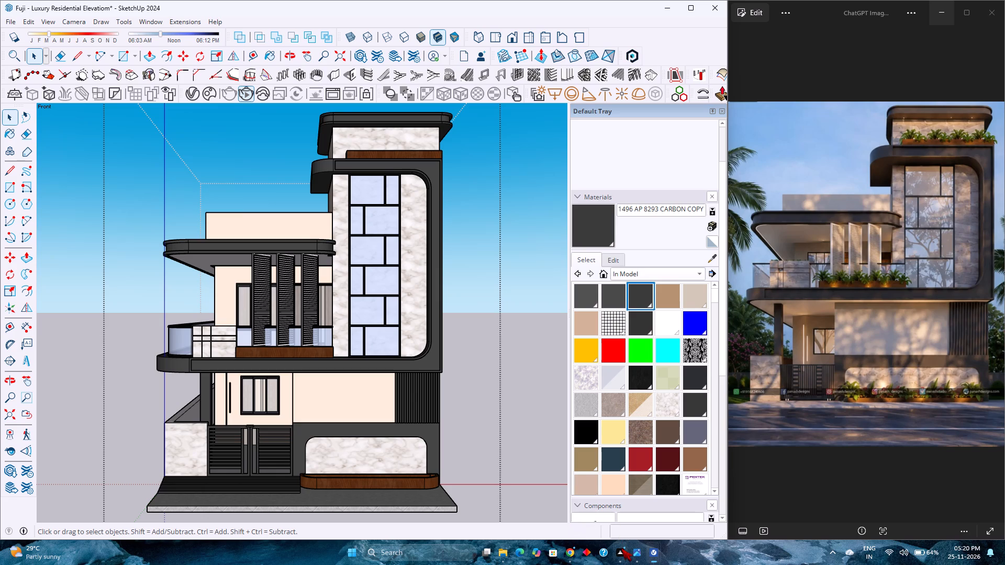
# Bring up the V-Ray Frame Buffer, inspect the rendered front elevation at different magnifications, and minimize it again.
pyautogui.click(620, 508)
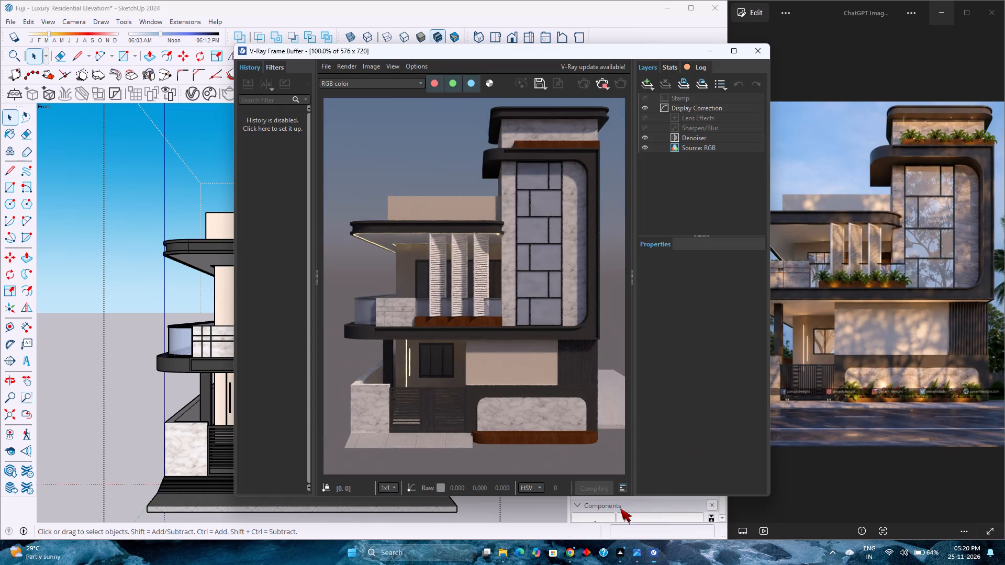
pyautogui.scroll(-2, 467, 364)
pyautogui.scroll(2, 467, 364)
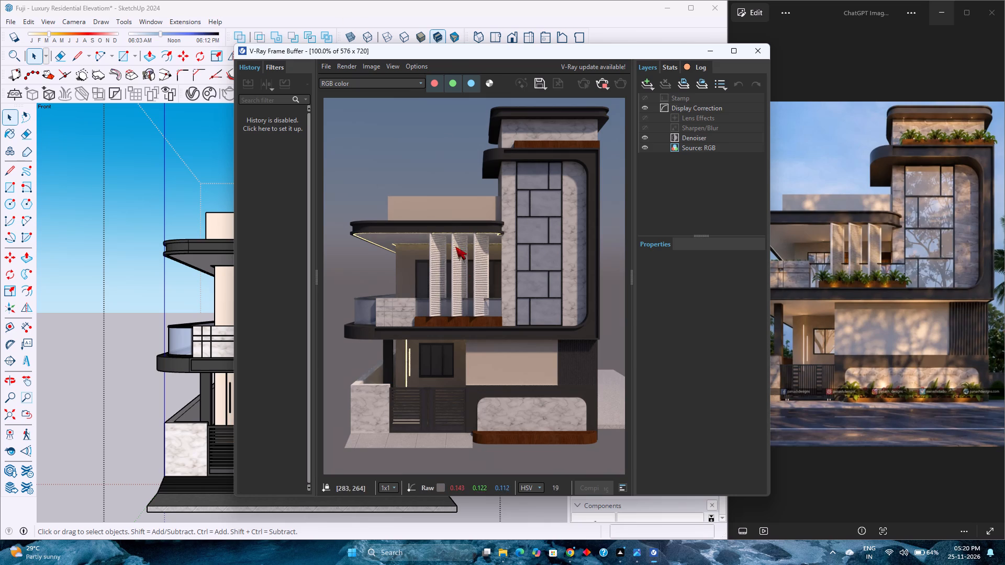
pyautogui.scroll(-3, 445, 261)
pyautogui.scroll(1, 441, 260)
pyautogui.scroll(-3, 440, 259)
pyautogui.scroll(3, 440, 259)
pyautogui.rightClick(440, 259)
pyautogui.scroll(4, 450, 279)
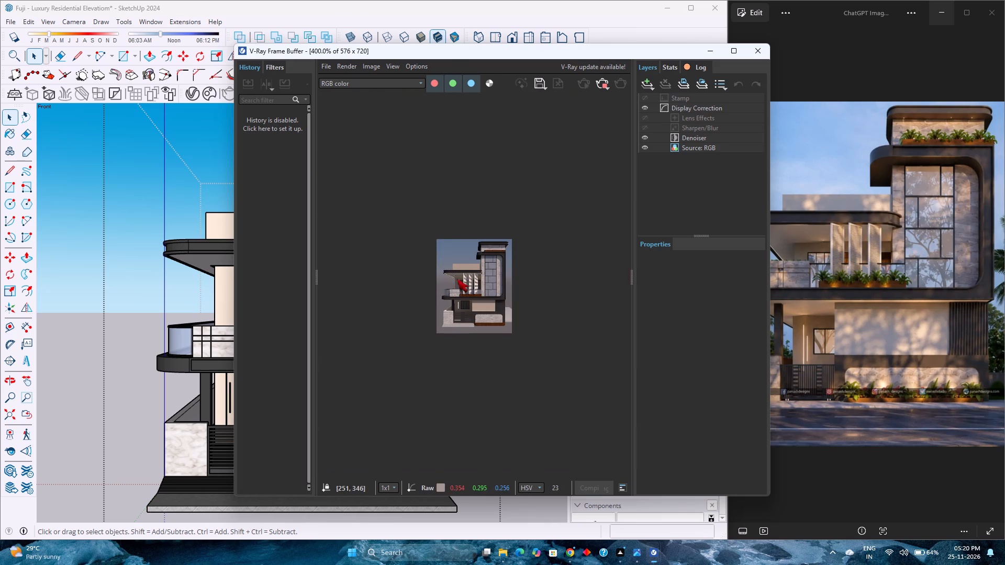
pyautogui.scroll(-4, 457, 279)
pyautogui.scroll(4, 459, 279)
pyautogui.scroll(-4, 459, 279)
pyautogui.scroll(4, 459, 279)
pyautogui.scroll(-9, 459, 279)
pyautogui.scroll(5, 460, 277)
pyautogui.scroll(-5, 460, 277)
pyautogui.scroll(9, 460, 277)
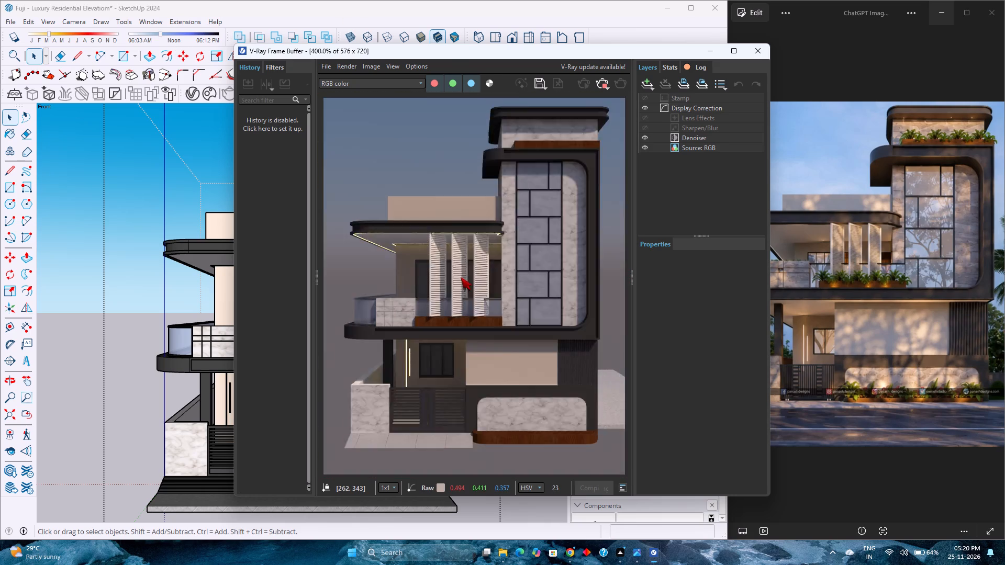
pyautogui.scroll(-4, 461, 277)
pyautogui.scroll(3, 461, 277)
pyautogui.scroll(-3, 461, 277)
pyautogui.scroll(3, 461, 277)
pyautogui.scroll(-2, 461, 277)
pyautogui.scroll(2, 461, 277)
pyautogui.scroll(-3, 461, 277)
pyautogui.scroll(2, 461, 277)
pyautogui.scroll(-3, 461, 277)
pyautogui.scroll(2, 461, 274)
pyautogui.scroll(-3, 461, 274)
pyautogui.scroll(4, 461, 274)
pyautogui.scroll(-4, 461, 274)
pyautogui.scroll(4, 461, 274)
pyautogui.scroll(-4, 461, 274)
pyautogui.scroll(4, 461, 274)
pyautogui.scroll(-4, 461, 274)
pyautogui.scroll(3, 461, 274)
pyautogui.scroll(-3, 461, 274)
pyautogui.scroll(3, 461, 274)
pyautogui.scroll(-3, 461, 274)
pyautogui.scroll(3, 461, 274)
pyautogui.scroll(-2, 461, 274)
pyautogui.scroll(2, 461, 274)
pyautogui.scroll(-2, 461, 274)
pyautogui.scroll(1, 461, 274)
pyautogui.scroll(-1, 461, 274)
pyautogui.scroll(1, 461, 274)
pyautogui.scroll(-2, 461, 273)
pyautogui.scroll(2, 461, 273)
pyautogui.scroll(-2, 461, 273)
pyautogui.scroll(5, 461, 273)
pyautogui.scroll(-5, 461, 273)
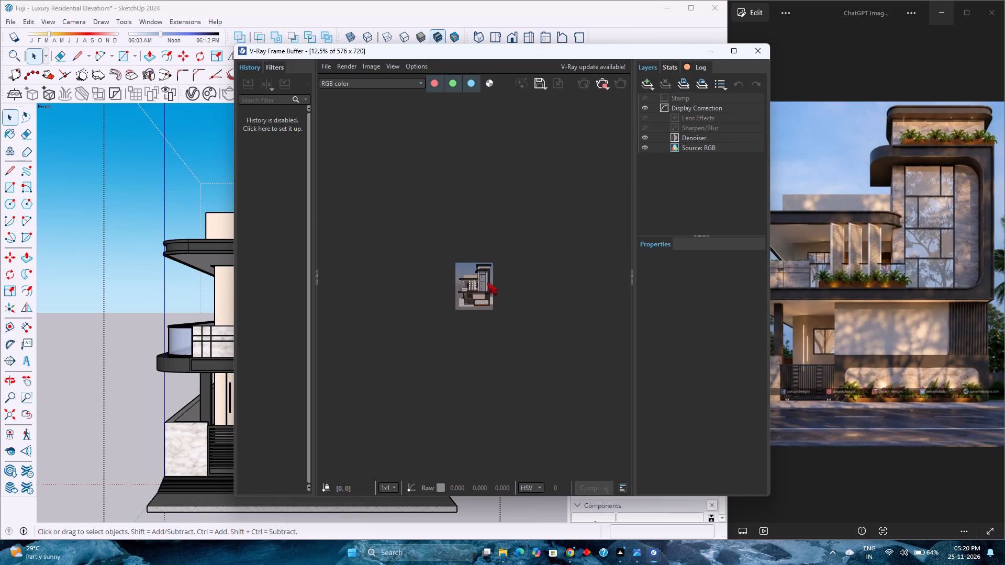
pyautogui.scroll(3, 478, 287)
pyautogui.scroll(-1, 478, 287)
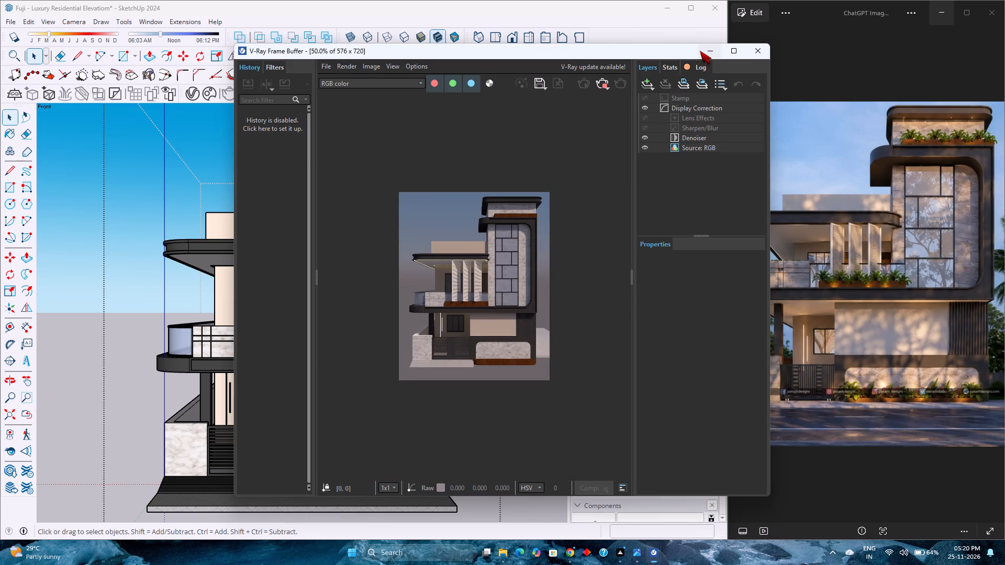
pyautogui.click(706, 50)
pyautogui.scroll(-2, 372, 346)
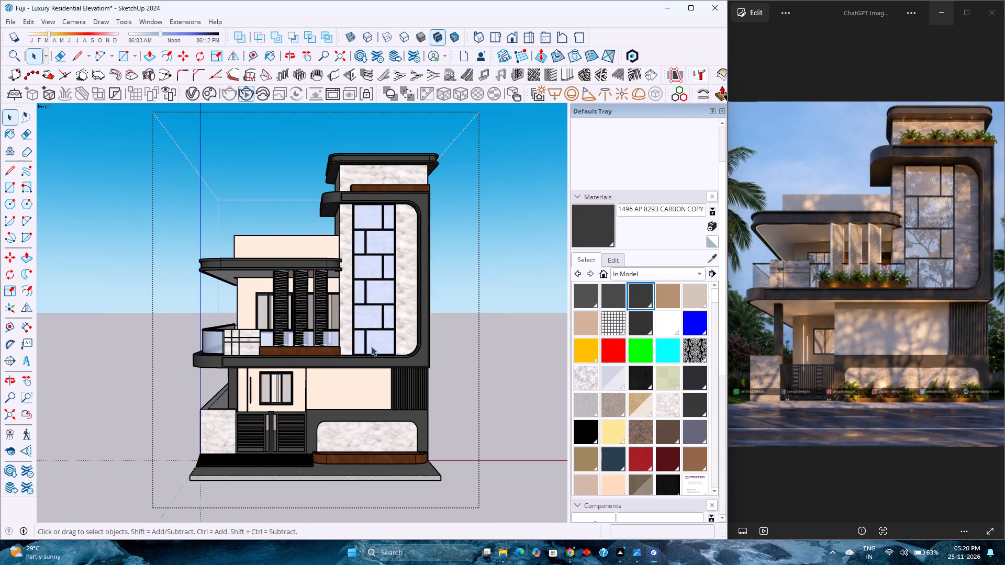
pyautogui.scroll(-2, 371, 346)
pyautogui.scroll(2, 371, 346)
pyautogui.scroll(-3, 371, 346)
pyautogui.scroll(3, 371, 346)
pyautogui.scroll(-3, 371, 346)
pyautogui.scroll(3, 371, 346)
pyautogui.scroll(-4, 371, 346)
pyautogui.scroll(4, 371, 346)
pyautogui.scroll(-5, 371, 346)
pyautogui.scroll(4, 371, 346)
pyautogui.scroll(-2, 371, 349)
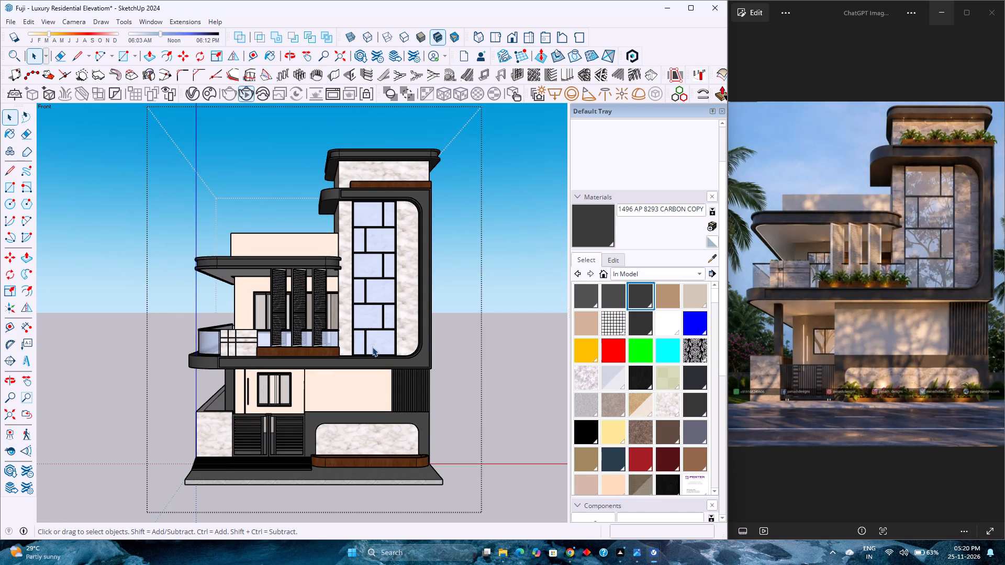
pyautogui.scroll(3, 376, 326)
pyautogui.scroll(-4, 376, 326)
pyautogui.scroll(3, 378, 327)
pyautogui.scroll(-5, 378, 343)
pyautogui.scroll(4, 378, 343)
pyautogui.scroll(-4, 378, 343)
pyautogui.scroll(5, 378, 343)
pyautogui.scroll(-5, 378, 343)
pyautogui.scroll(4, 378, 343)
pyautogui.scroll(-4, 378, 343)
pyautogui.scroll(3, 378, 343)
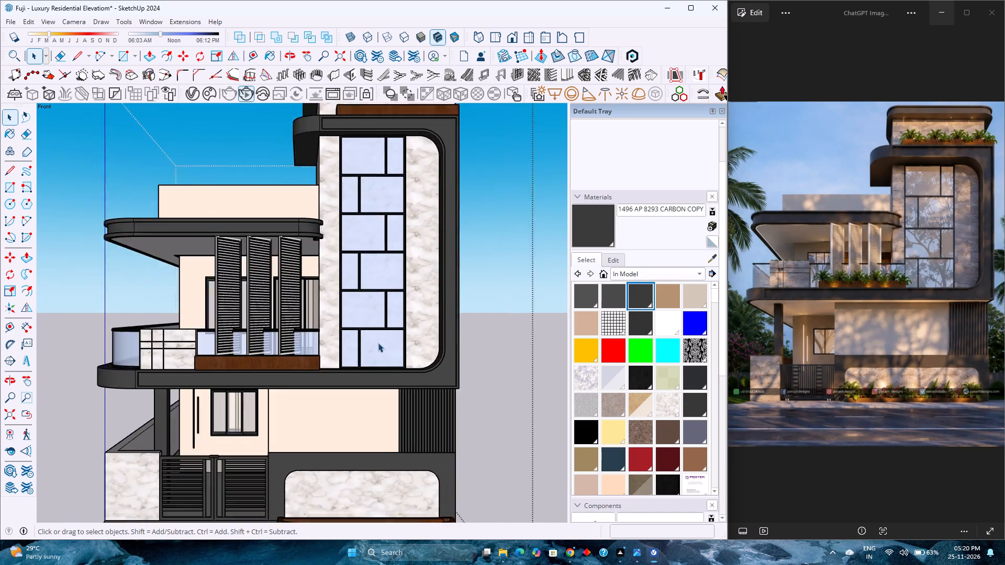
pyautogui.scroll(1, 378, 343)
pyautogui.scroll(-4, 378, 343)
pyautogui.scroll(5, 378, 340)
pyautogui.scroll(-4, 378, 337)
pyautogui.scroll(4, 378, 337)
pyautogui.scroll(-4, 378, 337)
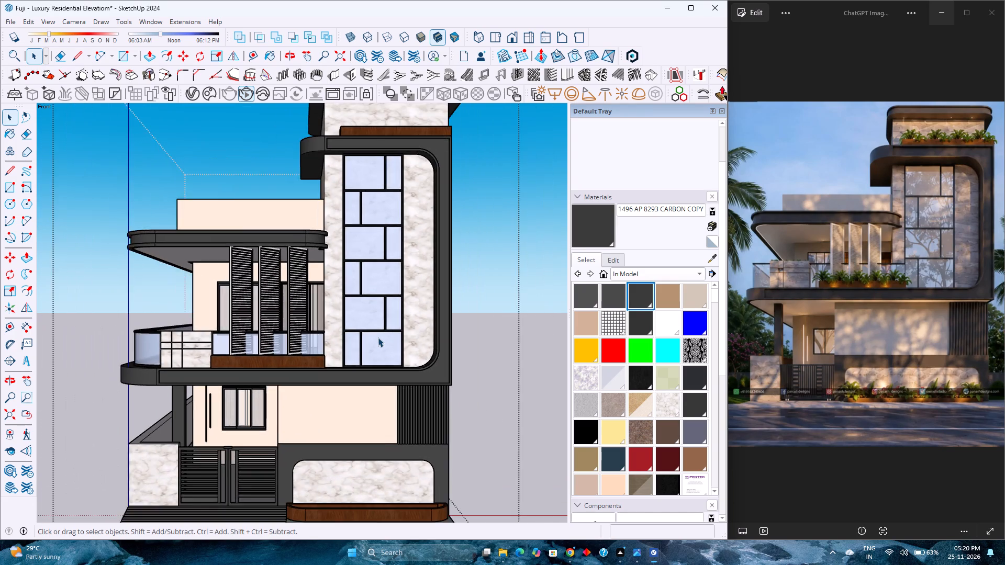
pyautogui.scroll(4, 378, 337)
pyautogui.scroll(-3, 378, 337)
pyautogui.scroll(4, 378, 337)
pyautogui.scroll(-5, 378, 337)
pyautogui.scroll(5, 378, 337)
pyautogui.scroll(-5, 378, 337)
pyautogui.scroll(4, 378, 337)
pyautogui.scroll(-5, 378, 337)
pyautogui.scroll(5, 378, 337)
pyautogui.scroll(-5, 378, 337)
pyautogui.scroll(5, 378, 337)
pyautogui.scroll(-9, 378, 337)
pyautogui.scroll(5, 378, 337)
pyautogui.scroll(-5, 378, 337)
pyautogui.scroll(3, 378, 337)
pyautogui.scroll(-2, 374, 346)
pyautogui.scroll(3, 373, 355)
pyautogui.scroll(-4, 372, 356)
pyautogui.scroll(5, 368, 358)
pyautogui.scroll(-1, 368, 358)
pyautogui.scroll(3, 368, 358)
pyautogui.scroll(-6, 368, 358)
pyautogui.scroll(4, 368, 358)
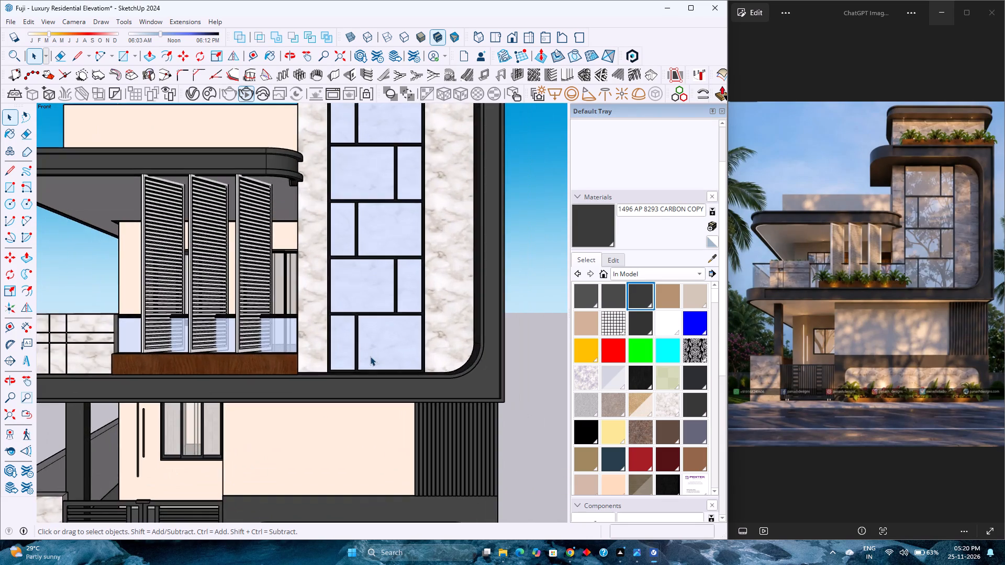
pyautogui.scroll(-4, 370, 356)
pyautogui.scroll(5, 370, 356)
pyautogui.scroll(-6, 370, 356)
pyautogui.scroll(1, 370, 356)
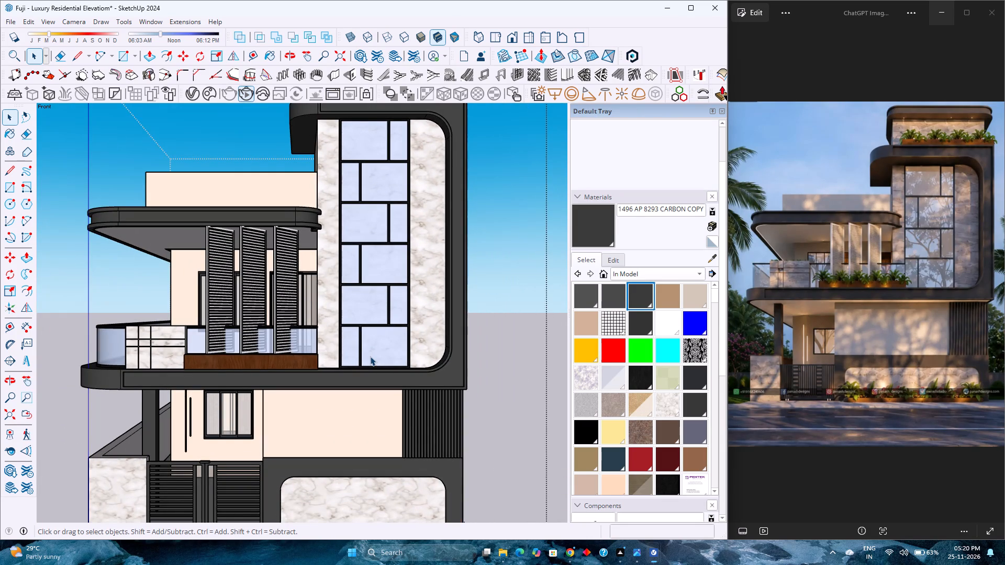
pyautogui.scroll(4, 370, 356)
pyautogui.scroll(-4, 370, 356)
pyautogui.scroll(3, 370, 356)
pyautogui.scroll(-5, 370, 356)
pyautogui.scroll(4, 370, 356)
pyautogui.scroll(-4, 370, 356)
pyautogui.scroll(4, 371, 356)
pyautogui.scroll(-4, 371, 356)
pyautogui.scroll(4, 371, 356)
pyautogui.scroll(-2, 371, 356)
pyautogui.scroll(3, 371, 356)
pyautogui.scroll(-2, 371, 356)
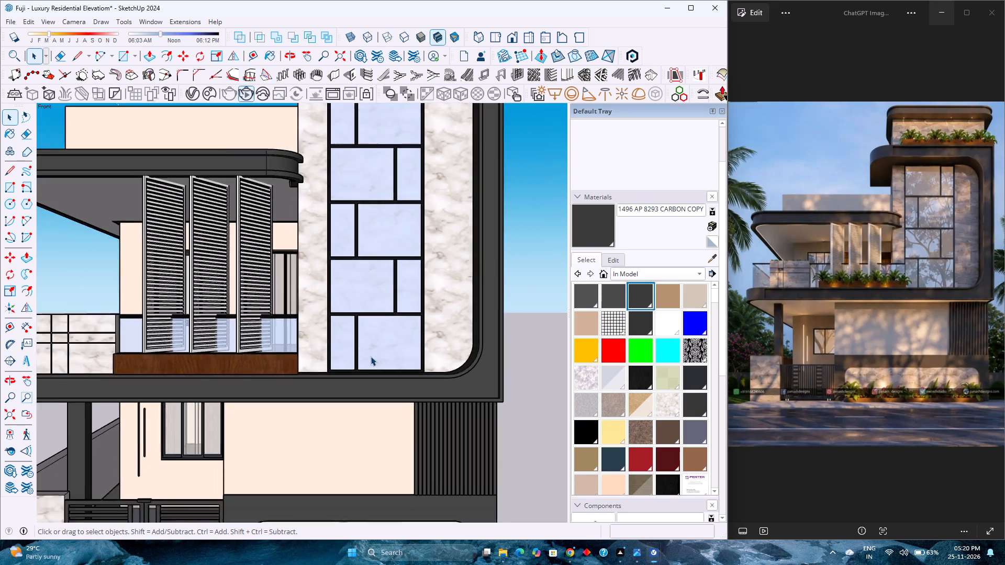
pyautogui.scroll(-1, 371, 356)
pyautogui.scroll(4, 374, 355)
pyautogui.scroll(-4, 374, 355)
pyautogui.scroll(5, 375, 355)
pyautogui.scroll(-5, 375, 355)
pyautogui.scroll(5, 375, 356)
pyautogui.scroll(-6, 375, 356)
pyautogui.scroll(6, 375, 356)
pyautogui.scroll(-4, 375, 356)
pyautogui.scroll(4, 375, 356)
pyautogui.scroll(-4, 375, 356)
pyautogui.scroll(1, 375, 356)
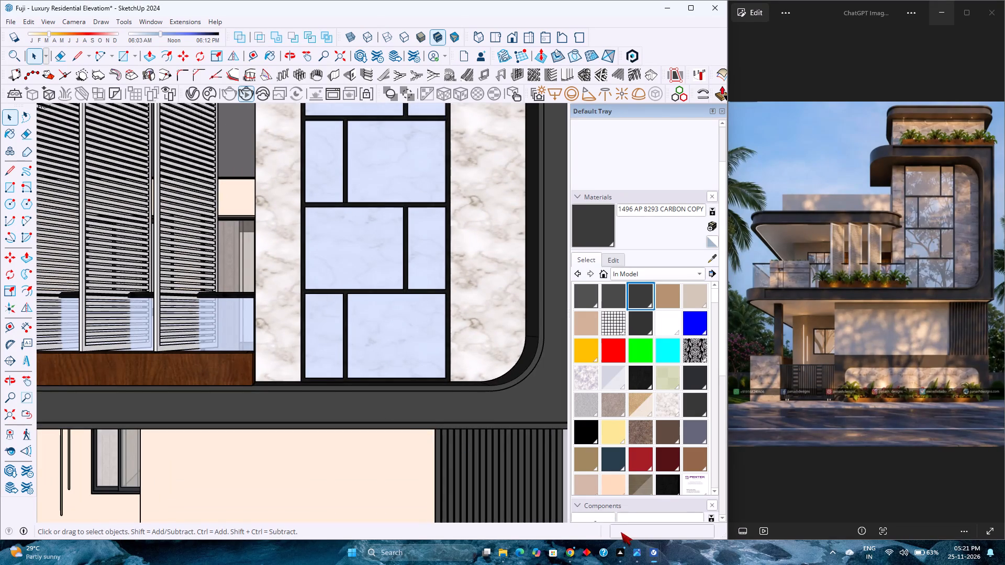
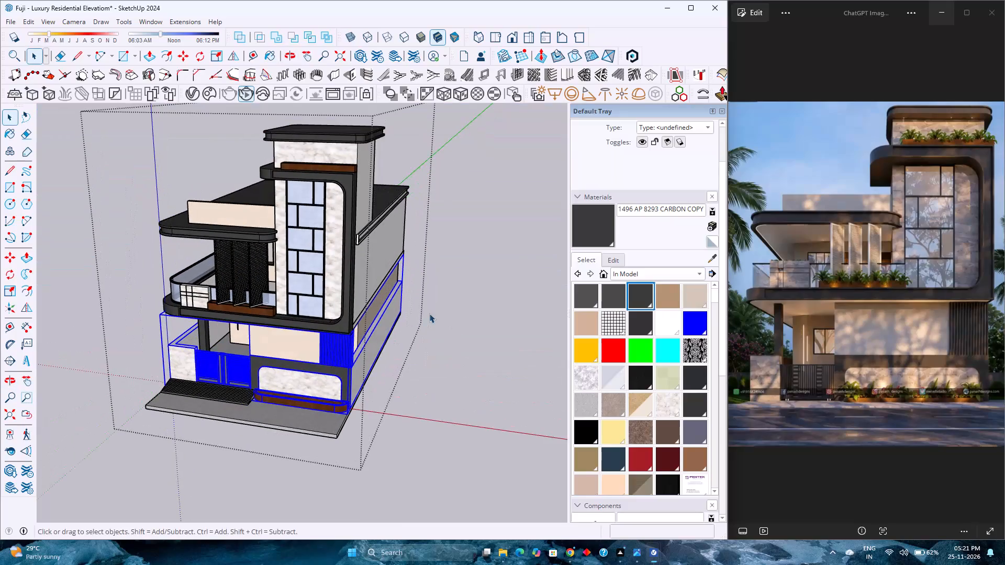
# Examine the house's long side elevation with the white boundary wall and wraparound first-floor glass railing.
pyautogui.scroll(-1, 413, 310)
pyautogui.scroll(4, 309, 303)
pyautogui.scroll(-4, 309, 303)
pyautogui.scroll(3, 309, 303)
pyautogui.scroll(-3, 309, 303)
pyautogui.moveTo(217, 299); pyautogui.dragTo(270, 294, button='middle')
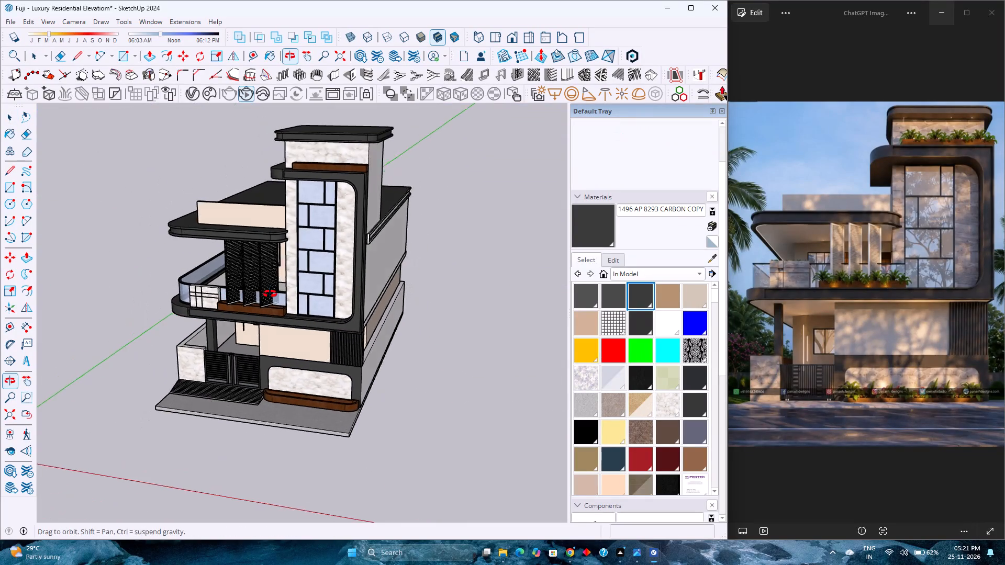
pyautogui.moveTo(270, 294); pyautogui.dragTo(573, 276, button='middle')
pyautogui.scroll(4, 346, 276)
pyautogui.scroll(-5, 346, 276)
pyautogui.scroll(4, 346, 276)
pyautogui.scroll(-4, 346, 276)
pyautogui.scroll(4, 346, 276)
pyautogui.scroll(-3, 346, 276)
pyautogui.scroll(-4, 488, 427)
pyautogui.scroll(3, 488, 427)
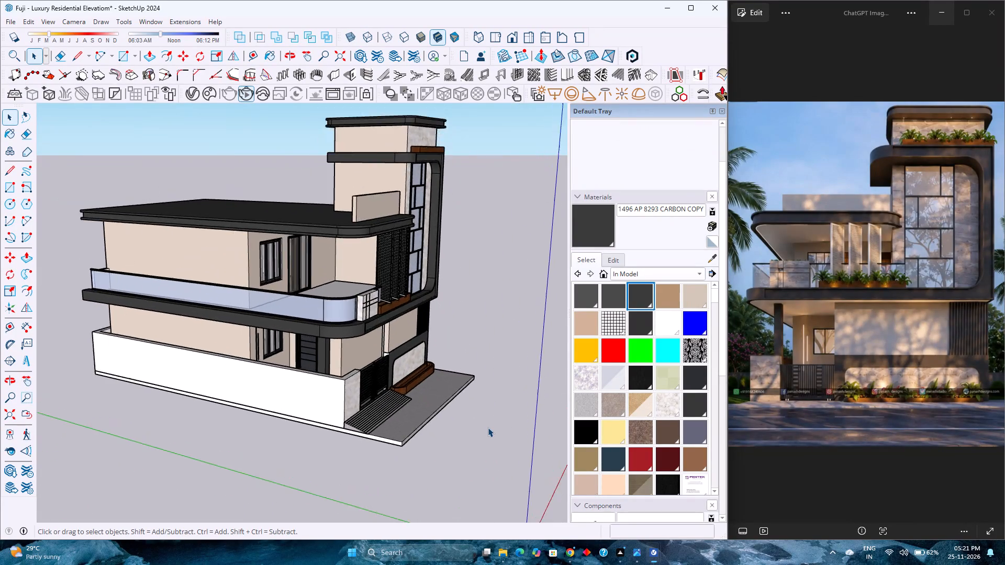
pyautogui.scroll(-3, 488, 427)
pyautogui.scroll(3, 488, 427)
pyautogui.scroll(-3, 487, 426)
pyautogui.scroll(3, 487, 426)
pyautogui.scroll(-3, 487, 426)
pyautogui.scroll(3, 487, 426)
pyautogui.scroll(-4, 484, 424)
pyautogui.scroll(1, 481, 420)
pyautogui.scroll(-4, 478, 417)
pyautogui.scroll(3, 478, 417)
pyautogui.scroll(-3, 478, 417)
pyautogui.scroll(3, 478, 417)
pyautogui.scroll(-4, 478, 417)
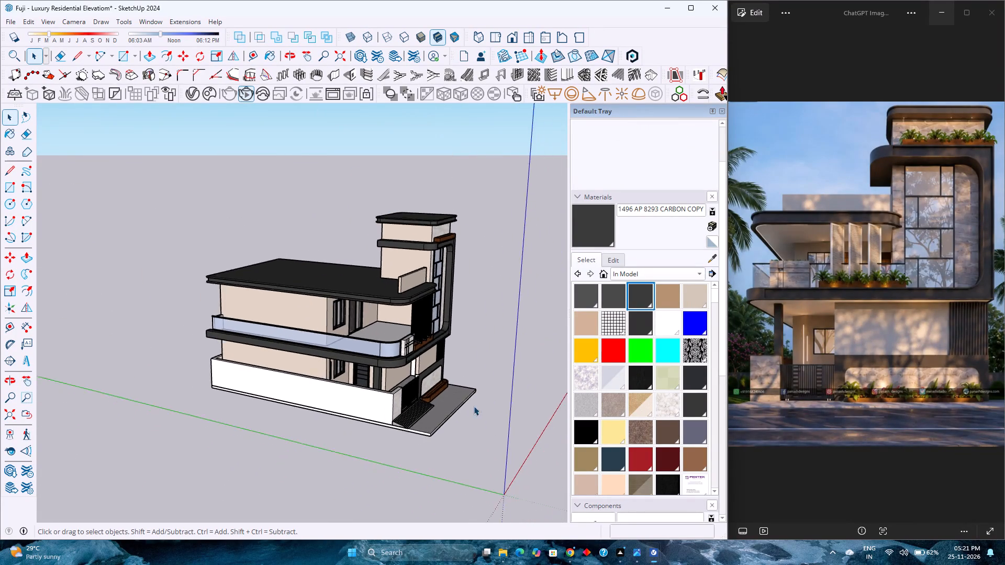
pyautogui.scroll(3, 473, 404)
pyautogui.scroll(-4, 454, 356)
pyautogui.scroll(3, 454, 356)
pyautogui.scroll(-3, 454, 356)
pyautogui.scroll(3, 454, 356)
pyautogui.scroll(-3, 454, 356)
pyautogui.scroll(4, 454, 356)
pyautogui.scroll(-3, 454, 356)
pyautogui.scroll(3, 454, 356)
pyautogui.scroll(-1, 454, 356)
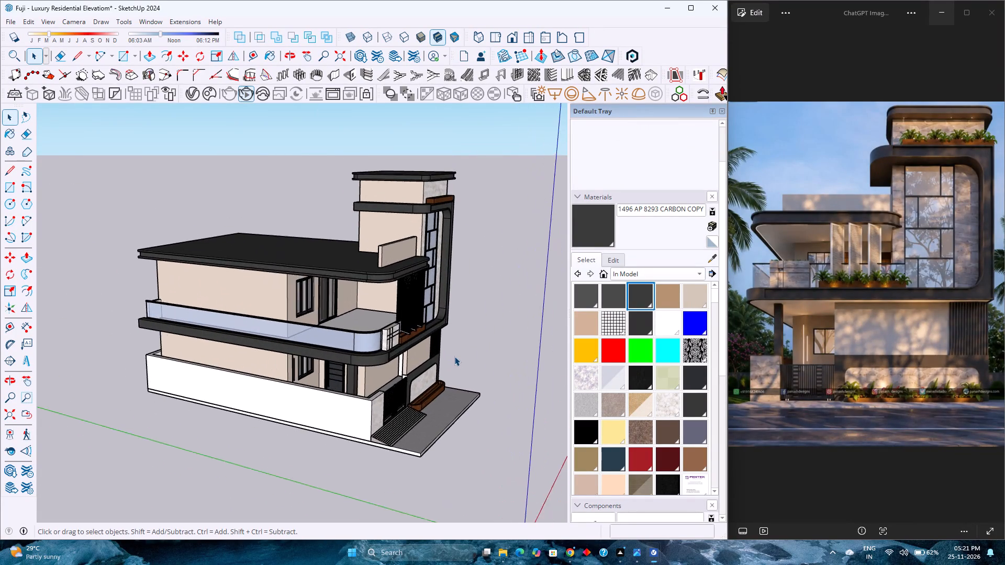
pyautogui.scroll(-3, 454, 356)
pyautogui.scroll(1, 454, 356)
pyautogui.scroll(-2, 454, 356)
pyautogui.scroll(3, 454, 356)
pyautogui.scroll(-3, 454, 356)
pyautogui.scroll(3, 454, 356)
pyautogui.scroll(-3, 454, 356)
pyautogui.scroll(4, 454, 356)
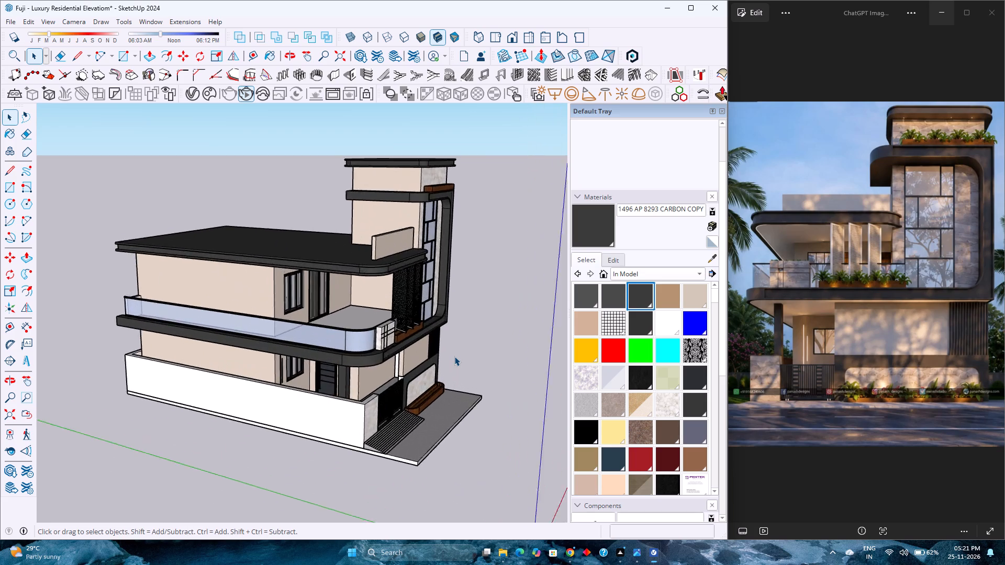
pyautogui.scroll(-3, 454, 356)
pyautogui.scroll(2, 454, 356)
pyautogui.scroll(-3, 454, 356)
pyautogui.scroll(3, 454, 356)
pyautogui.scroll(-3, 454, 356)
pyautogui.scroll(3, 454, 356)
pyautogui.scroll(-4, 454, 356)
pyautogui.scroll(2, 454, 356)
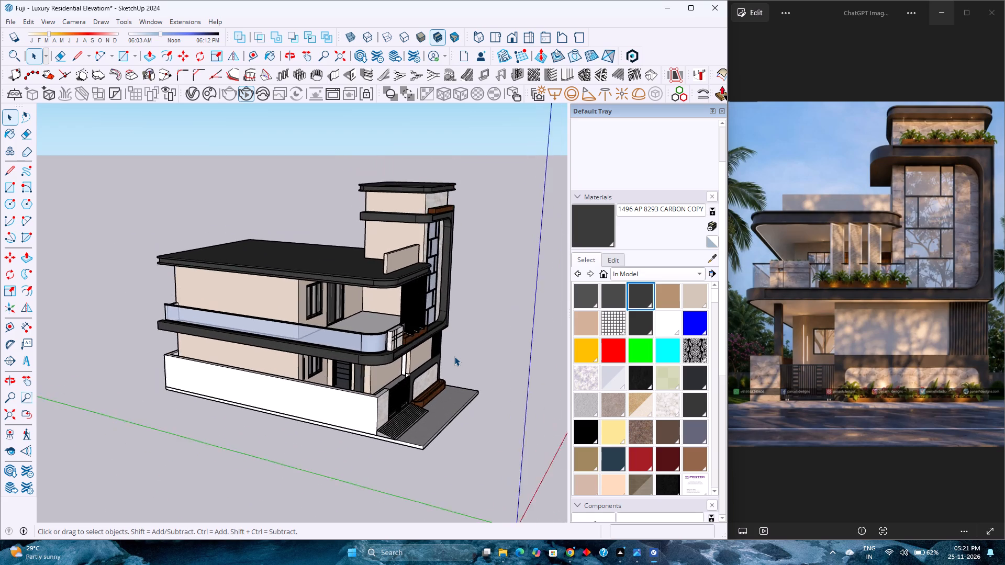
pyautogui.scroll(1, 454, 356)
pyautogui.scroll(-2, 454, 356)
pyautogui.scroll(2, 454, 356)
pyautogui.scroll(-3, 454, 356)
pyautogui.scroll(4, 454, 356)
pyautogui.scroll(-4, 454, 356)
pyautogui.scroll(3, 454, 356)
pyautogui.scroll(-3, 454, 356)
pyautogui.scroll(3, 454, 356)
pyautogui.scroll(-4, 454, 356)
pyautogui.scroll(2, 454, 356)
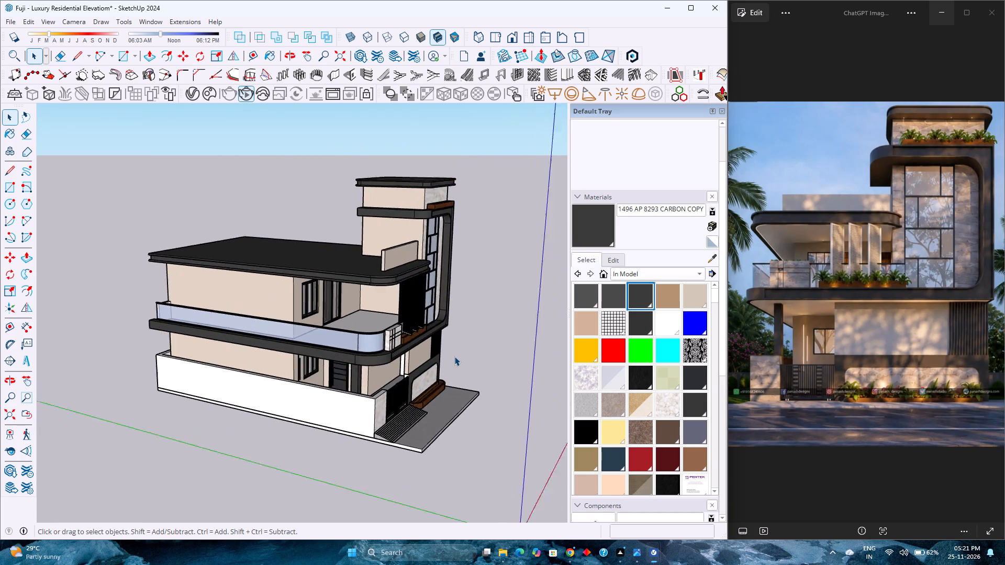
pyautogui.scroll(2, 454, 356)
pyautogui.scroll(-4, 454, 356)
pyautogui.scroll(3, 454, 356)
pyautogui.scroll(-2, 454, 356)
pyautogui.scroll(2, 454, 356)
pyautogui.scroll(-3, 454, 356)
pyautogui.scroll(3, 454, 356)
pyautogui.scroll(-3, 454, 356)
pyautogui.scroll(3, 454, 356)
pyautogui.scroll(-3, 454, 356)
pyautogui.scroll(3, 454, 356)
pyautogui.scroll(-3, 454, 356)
# Return to the standard front view with the whole house model fitted in view.
pyautogui.click(517, 37)
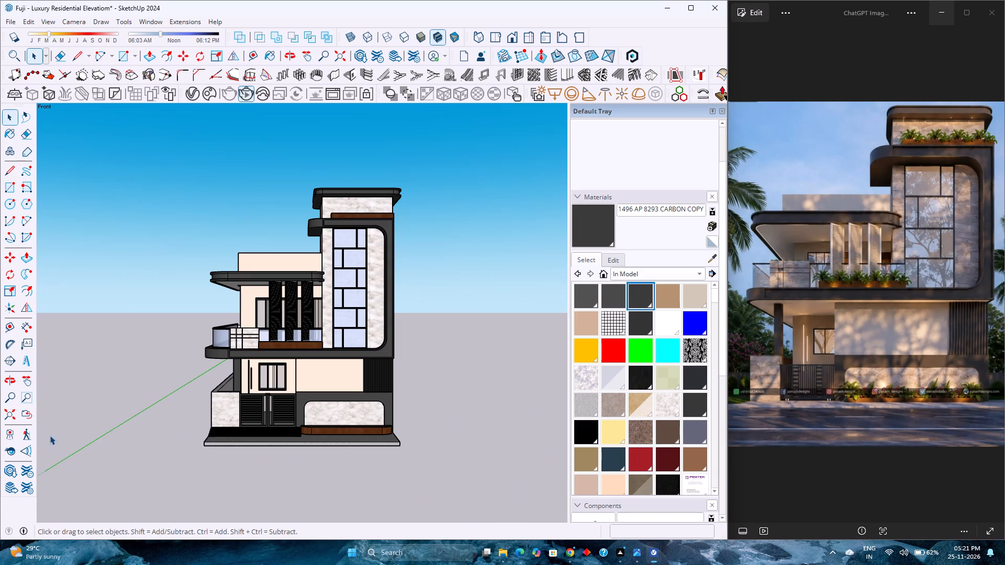
pyautogui.click(6, 413)
pyautogui.scroll(-2, 224, 368)
pyautogui.scroll(1, 225, 368)
pyautogui.scroll(-2, 225, 368)
pyautogui.scroll(2, 225, 368)
pyautogui.scroll(-2, 225, 368)
pyautogui.scroll(2, 225, 368)
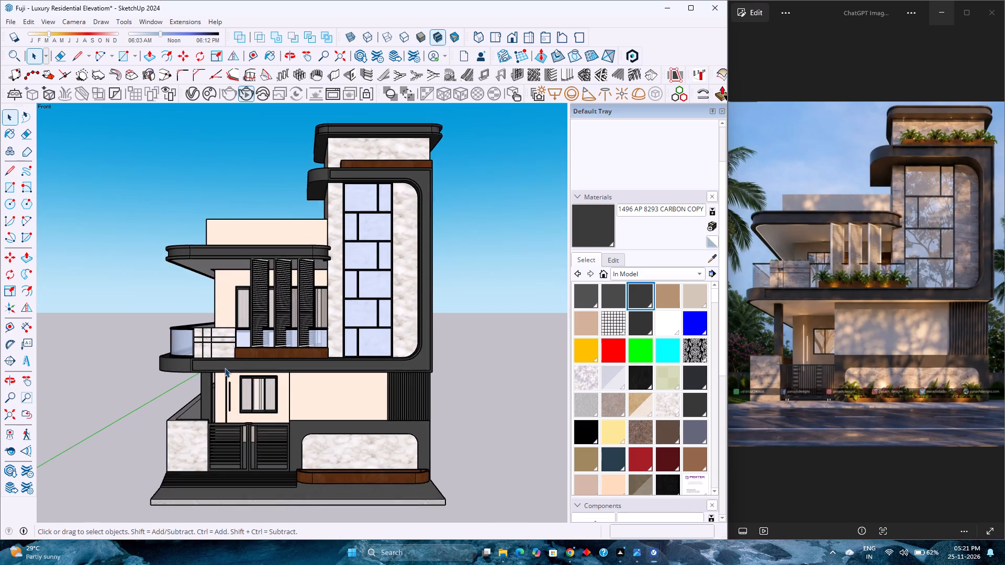
pyautogui.scroll(-2, 225, 368)
pyautogui.scroll(2, 225, 368)
pyautogui.scroll(-2, 225, 368)
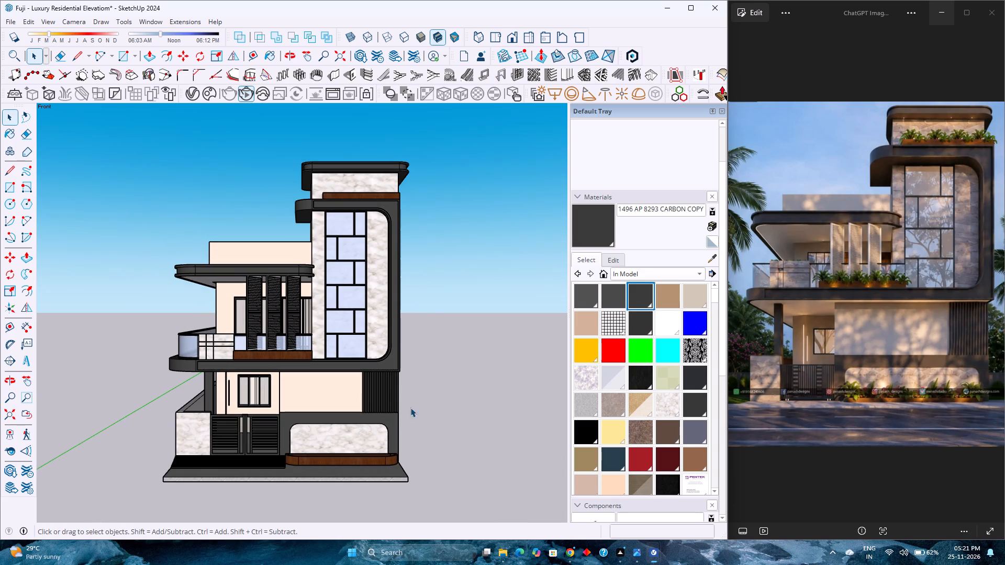
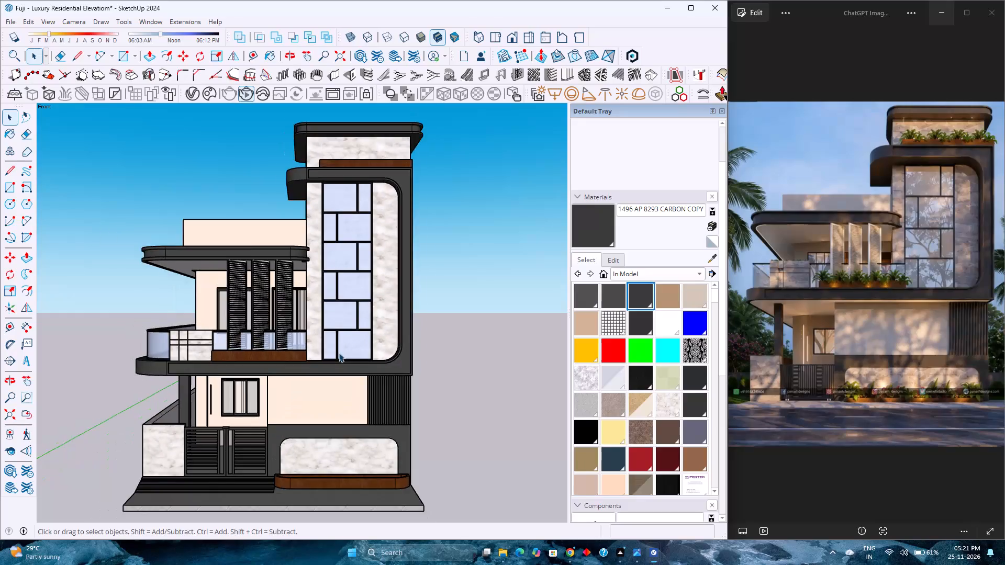
# Examine the front elevation around the tall stair-tower glazing, its marble cladding and the balcony's vertical louvers up close.
pyautogui.scroll(2, 339, 353)
pyautogui.scroll(-3, 339, 353)
pyautogui.scroll(3, 339, 353)
pyautogui.scroll(-3, 339, 353)
pyautogui.scroll(4, 339, 353)
pyautogui.scroll(-4, 339, 353)
pyautogui.scroll(3, 339, 353)
pyautogui.scroll(-4, 339, 349)
pyautogui.scroll(4, 339, 348)
pyautogui.scroll(-3, 339, 348)
pyautogui.scroll(3, 339, 348)
pyautogui.scroll(-3, 339, 348)
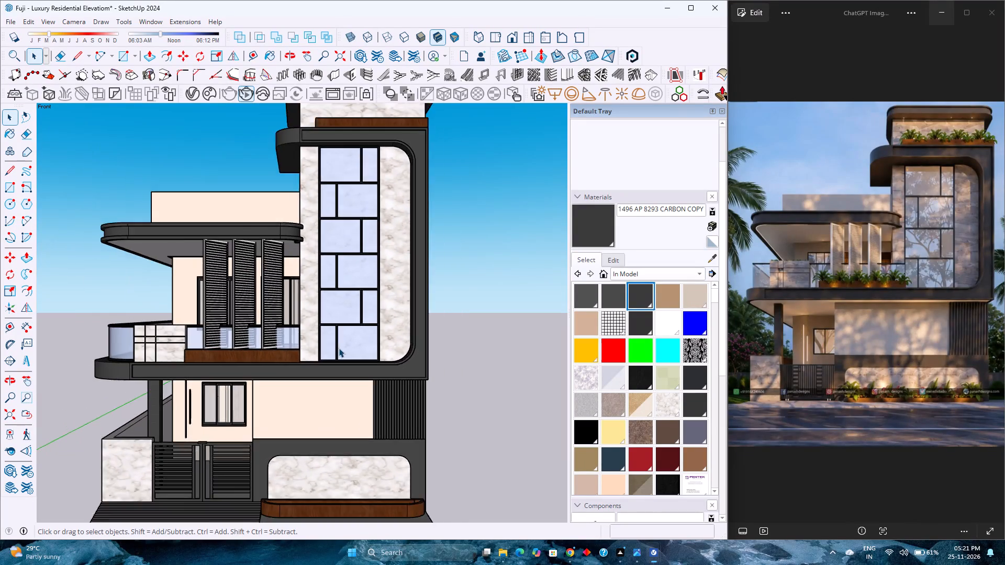
pyautogui.scroll(2, 339, 348)
pyautogui.scroll(-4, 339, 348)
pyautogui.scroll(4, 339, 348)
pyautogui.scroll(-3, 339, 348)
pyautogui.scroll(3, 339, 348)
pyautogui.scroll(-3, 339, 348)
pyautogui.scroll(4, 339, 348)
pyautogui.scroll(-3, 339, 348)
pyautogui.scroll(3, 339, 348)
pyautogui.scroll(-3, 339, 348)
pyautogui.scroll(3, 339, 348)
pyautogui.scroll(-3, 339, 348)
pyautogui.scroll(3, 339, 348)
pyautogui.scroll(-3, 339, 348)
pyautogui.scroll(4, 339, 348)
pyautogui.scroll(-3, 339, 348)
pyautogui.scroll(4, 339, 348)
pyautogui.scroll(-3, 339, 348)
pyautogui.scroll(3, 339, 348)
pyautogui.scroll(-2, 339, 348)
pyautogui.scroll(2, 339, 348)
pyautogui.scroll(-2, 339, 348)
pyautogui.scroll(3, 339, 348)
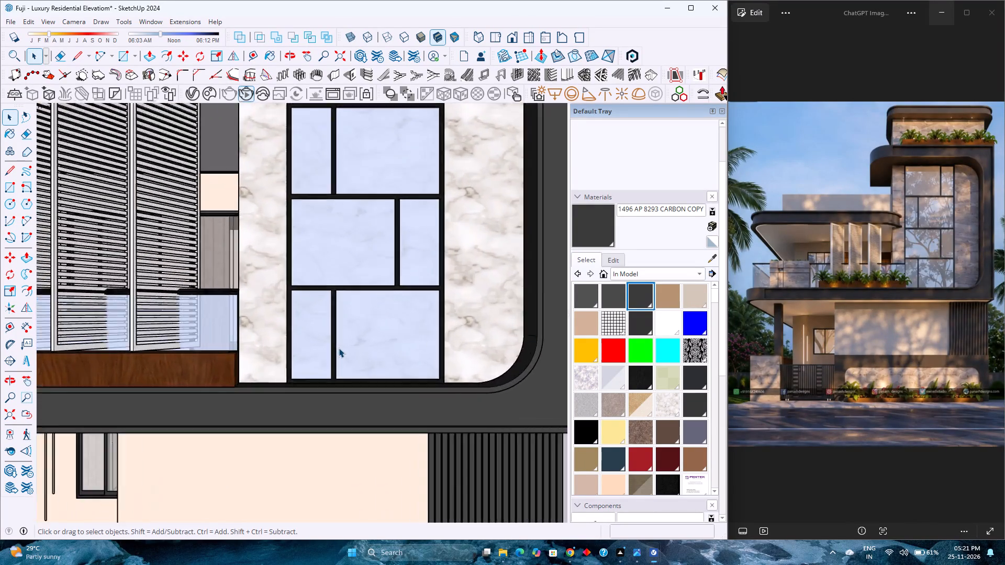
pyautogui.scroll(-4, 339, 348)
pyautogui.scroll(3, 339, 348)
pyautogui.scroll(-9, 339, 348)
pyautogui.scroll(2, 339, 347)
pyautogui.scroll(-3, 339, 347)
pyautogui.scroll(3, 339, 347)
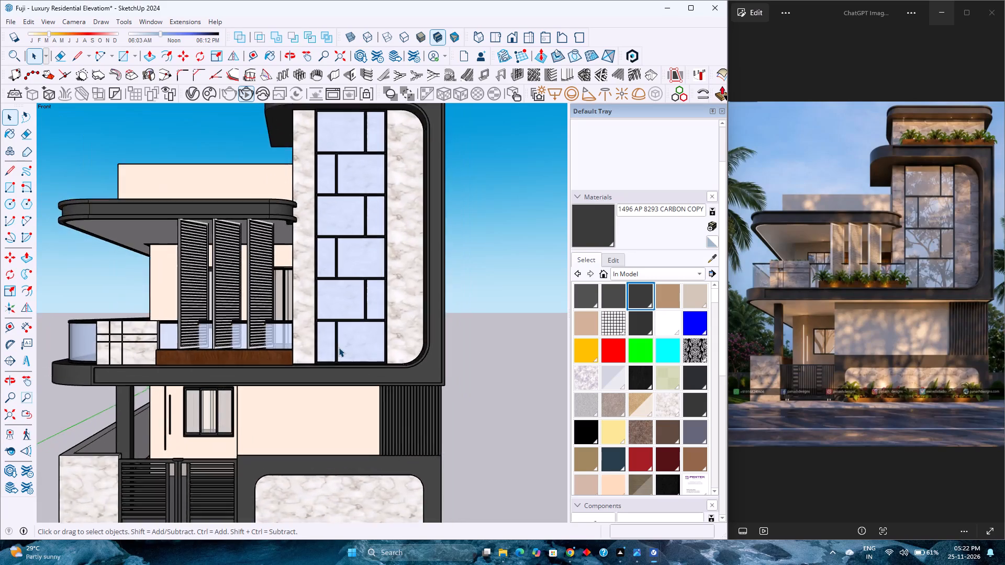
pyautogui.scroll(-3, 339, 347)
pyautogui.scroll(3, 339, 349)
pyautogui.scroll(-3, 339, 349)
pyautogui.scroll(3, 339, 349)
pyautogui.scroll(-3, 339, 349)
pyautogui.scroll(3, 339, 349)
pyautogui.scroll(-3, 339, 349)
pyautogui.scroll(2, 340, 352)
pyautogui.scroll(-3, 341, 352)
pyautogui.scroll(5, 341, 352)
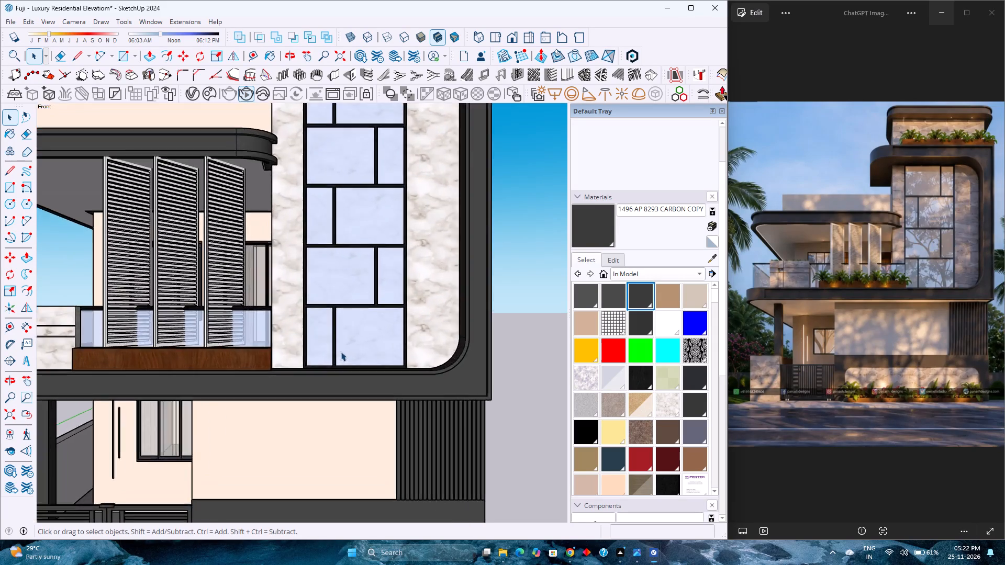
pyautogui.scroll(-5, 341, 352)
pyautogui.scroll(4, 341, 352)
pyautogui.scroll(-3, 341, 352)
pyautogui.scroll(3, 341, 352)
pyautogui.scroll(-3, 341, 352)
pyautogui.scroll(4, 341, 352)
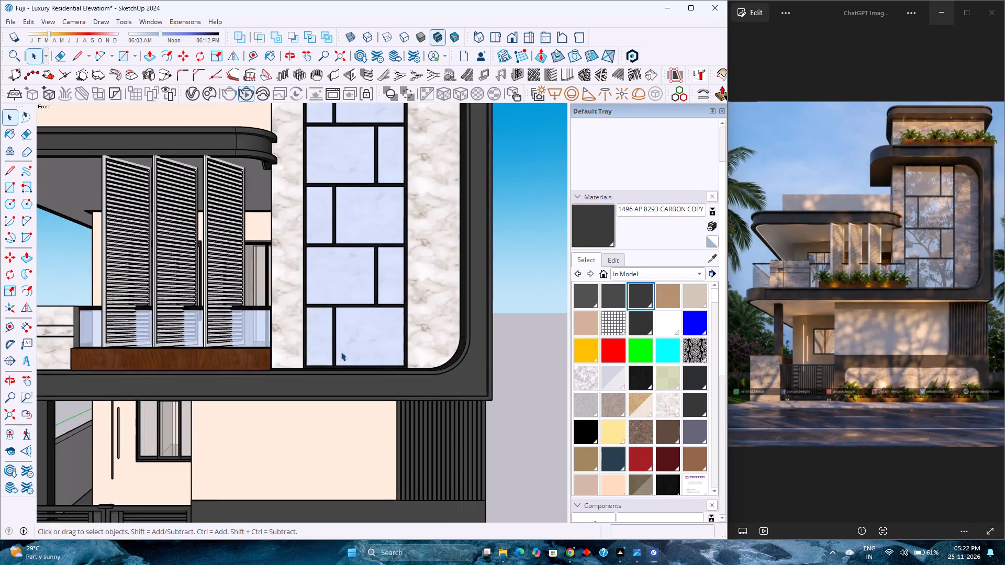
pyautogui.scroll(-2, 341, 352)
pyautogui.scroll(2, 341, 352)
pyautogui.scroll(-5, 344, 355)
pyautogui.scroll(4, 345, 355)
pyautogui.scroll(-3, 345, 355)
pyautogui.scroll(3, 345, 356)
pyautogui.scroll(-3, 345, 356)
pyautogui.scroll(3, 345, 356)
pyautogui.scroll(-4, 345, 356)
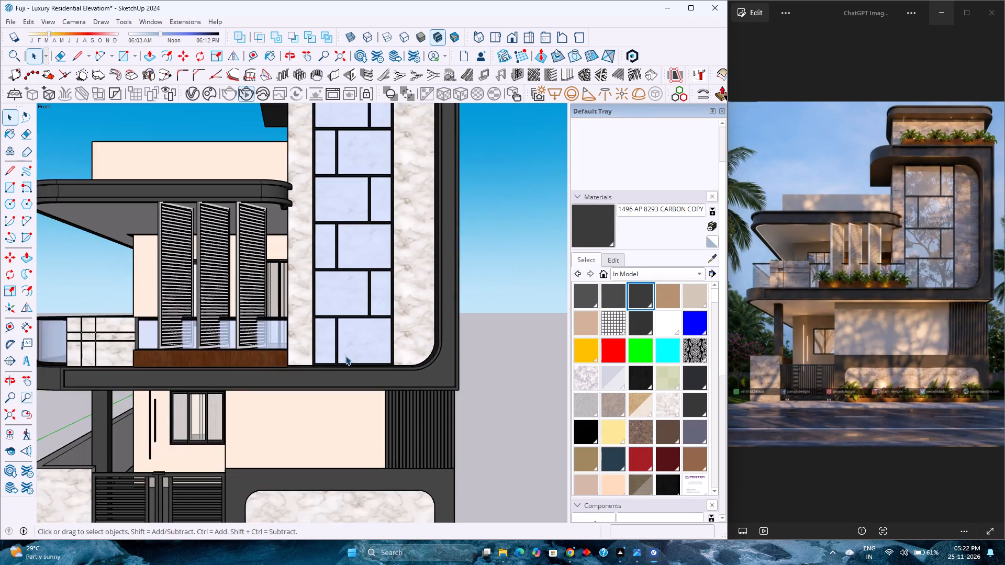
pyautogui.scroll(-7, 346, 356)
# Return to the standard front view with the whole house model fitted in view.
pyautogui.click(513, 43)
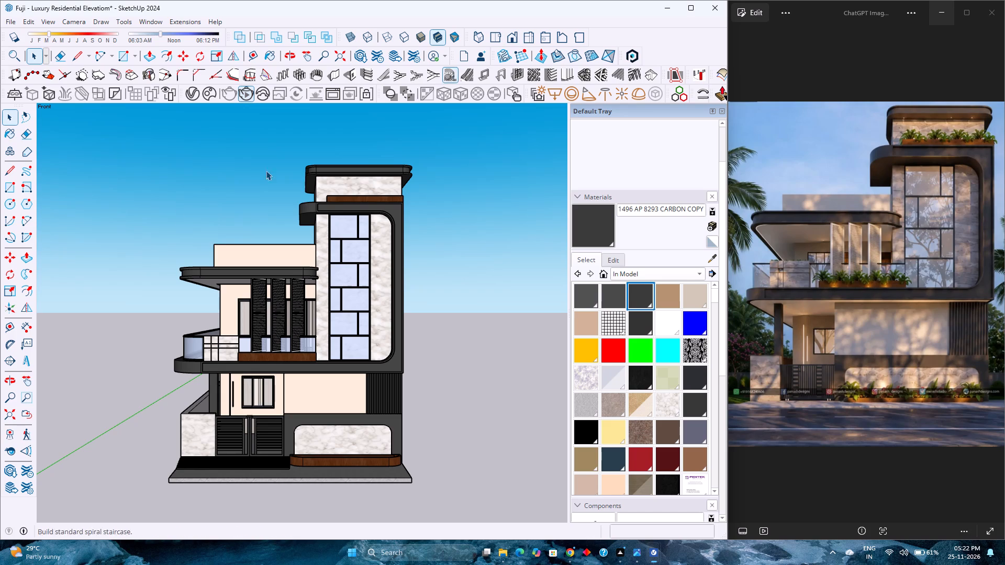
pyautogui.click(15, 414)
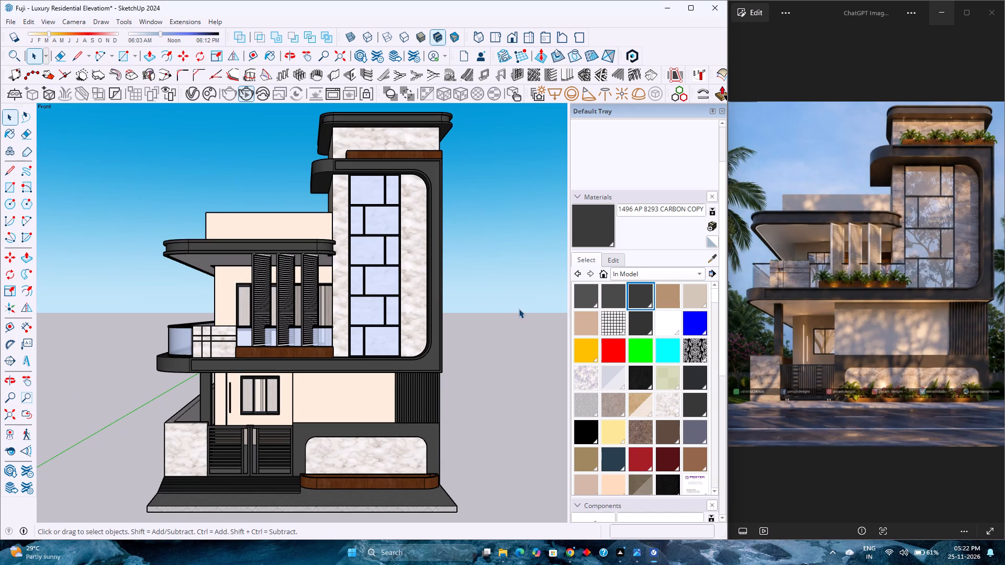
# Examine the upper front facade around the dark curved frame projecting beside the tower glazing, both up close and as a whole.
pyautogui.scroll(-3, 519, 309)
pyautogui.scroll(2, 519, 309)
pyautogui.scroll(-3, 519, 309)
pyautogui.scroll(3, 519, 309)
pyautogui.scroll(-1, 519, 309)
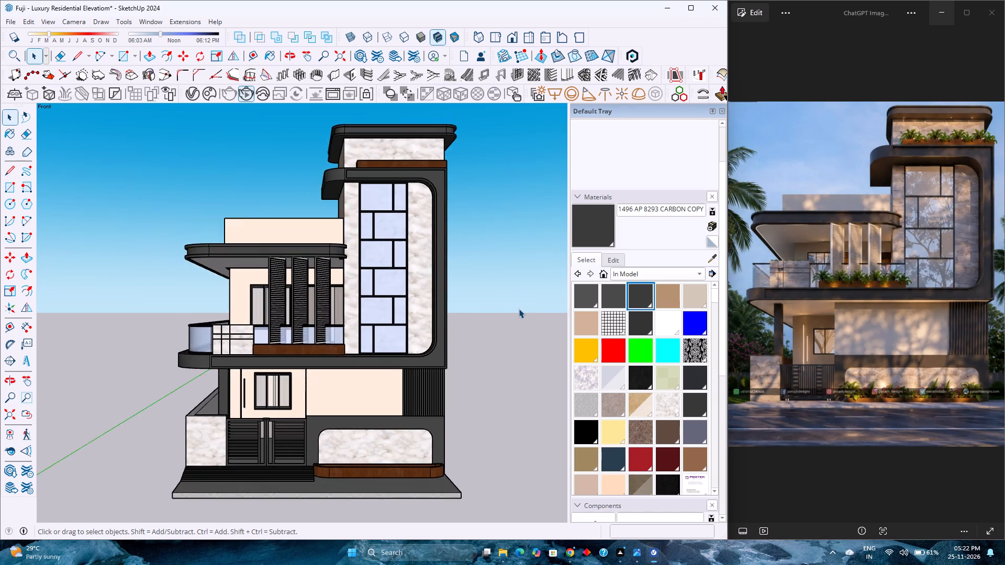
pyautogui.scroll(-1, 519, 309)
pyautogui.scroll(2, 519, 309)
pyautogui.scroll(-3, 519, 309)
pyautogui.scroll(3, 519, 309)
pyautogui.scroll(-3, 519, 309)
pyautogui.scroll(3, 510, 286)
pyautogui.scroll(-3, 346, 168)
pyautogui.scroll(2, 347, 168)
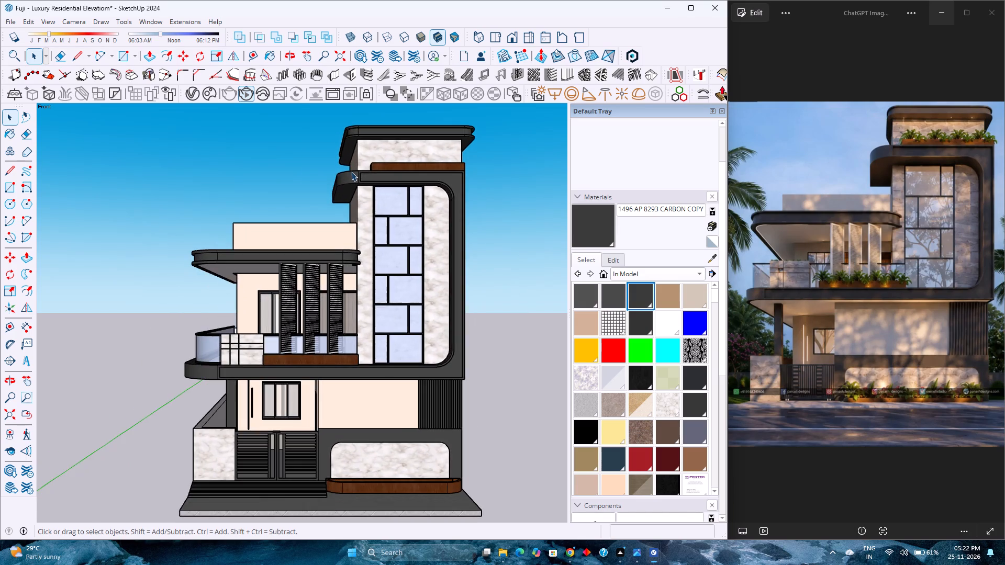
pyautogui.scroll(-3, 352, 172)
pyautogui.scroll(3, 352, 172)
pyautogui.scroll(-3, 352, 172)
pyautogui.scroll(5, 352, 172)
pyautogui.scroll(-4, 346, 186)
pyautogui.scroll(3, 346, 186)
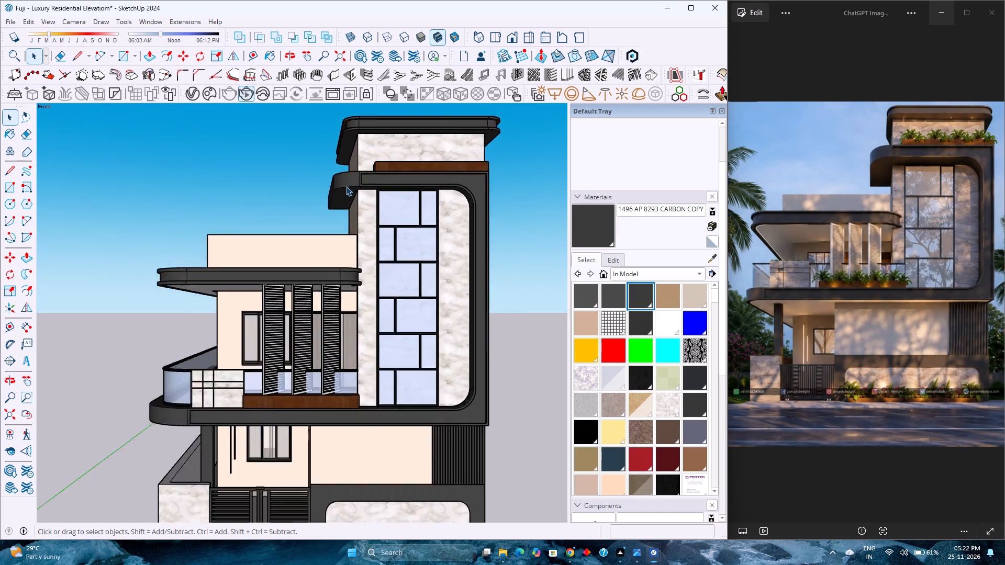
pyautogui.scroll(-4, 346, 186)
pyautogui.scroll(2, 346, 186)
pyautogui.scroll(-3, 346, 186)
pyautogui.scroll(3, 346, 186)
pyautogui.scroll(-2, 346, 186)
pyautogui.scroll(3, 346, 186)
pyautogui.scroll(-4, 346, 186)
pyautogui.scroll(4, 346, 186)
pyautogui.scroll(-2, 346, 186)
pyautogui.scroll(2, 346, 186)
pyautogui.scroll(-1, 346, 186)
pyautogui.scroll(1, 346, 186)
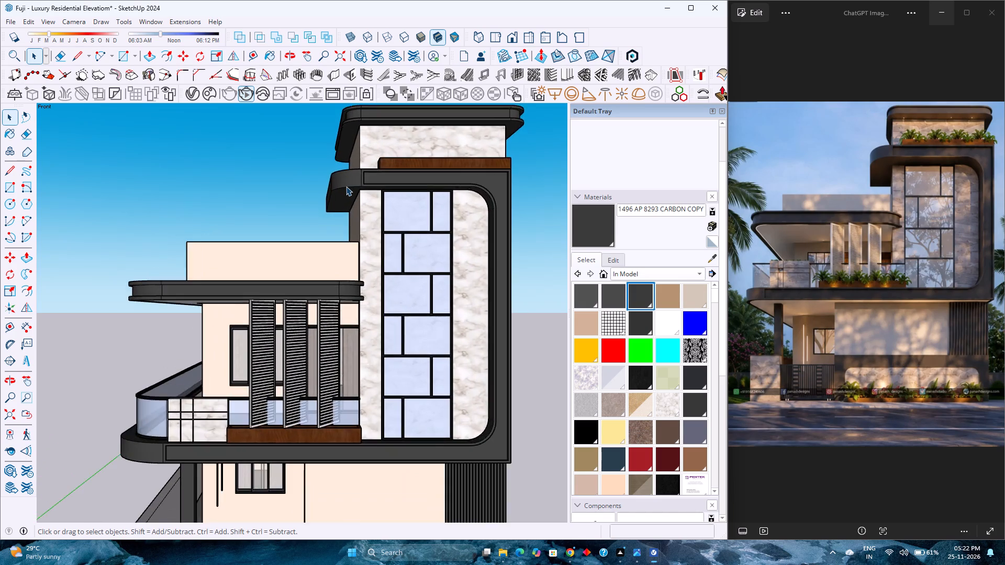
pyautogui.scroll(-2, 346, 186)
pyautogui.scroll(3, 346, 186)
pyautogui.scroll(-3, 346, 186)
pyautogui.scroll(2, 346, 186)
pyautogui.scroll(-3, 346, 186)
pyautogui.scroll(3, 346, 186)
pyautogui.scroll(-3, 346, 186)
pyautogui.scroll(3, 346, 186)
pyautogui.scroll(-4, 346, 186)
pyautogui.scroll(4, 346, 186)
pyautogui.scroll(-4, 346, 186)
pyautogui.scroll(3, 346, 186)
pyautogui.scroll(-3, 346, 186)
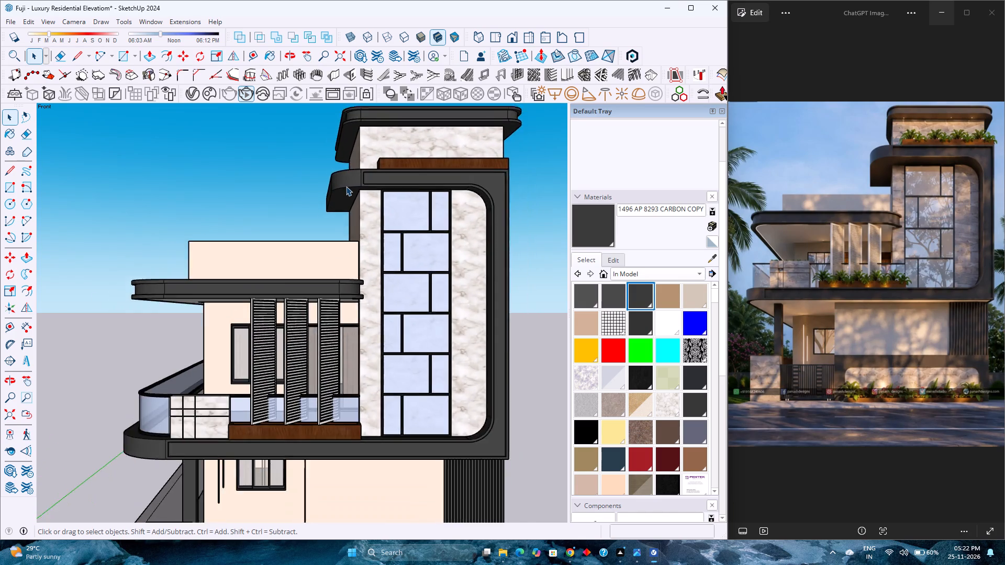
pyautogui.scroll(3, 346, 186)
pyautogui.scroll(-3, 346, 186)
pyautogui.scroll(4, 346, 186)
pyautogui.scroll(-4, 346, 186)
pyautogui.scroll(3, 346, 186)
pyautogui.scroll(-4, 346, 186)
pyautogui.scroll(4, 346, 186)
pyautogui.scroll(-4, 346, 186)
pyautogui.scroll(5, 346, 186)
pyautogui.scroll(-5, 346, 186)
pyautogui.scroll(4, 346, 186)
pyautogui.scroll(-3, 346, 186)
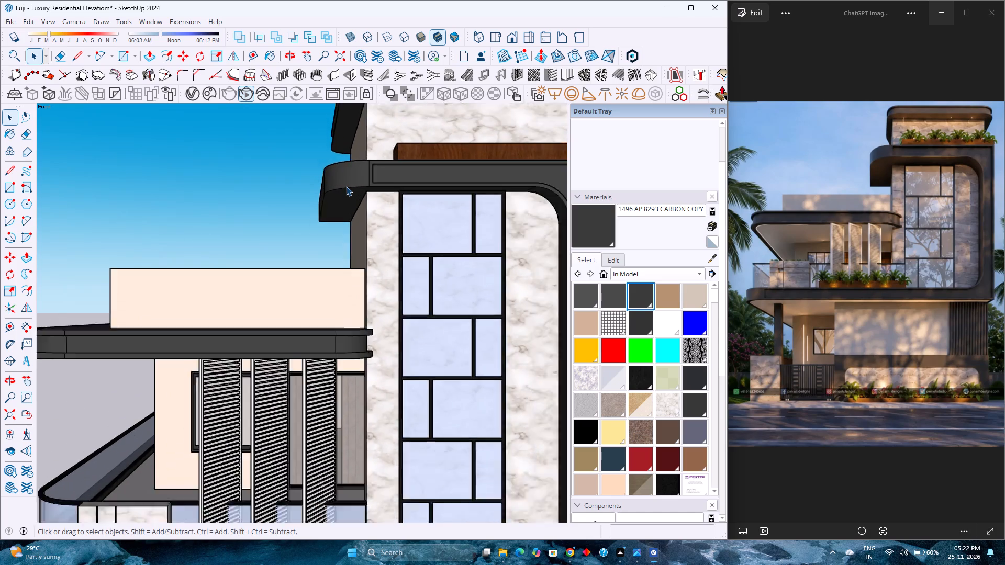
pyautogui.scroll(-1, 346, 186)
pyautogui.scroll(1, 346, 186)
pyautogui.scroll(-1, 346, 186)
pyautogui.scroll(2, 346, 186)
pyautogui.scroll(-3, 346, 187)
pyautogui.scroll(3, 346, 187)
pyautogui.scroll(-4, 346, 187)
pyautogui.scroll(4, 346, 187)
pyautogui.scroll(-4, 346, 187)
pyautogui.scroll(4, 346, 188)
pyautogui.scroll(-4, 346, 188)
pyautogui.scroll(4, 346, 188)
pyautogui.scroll(-2, 346, 188)
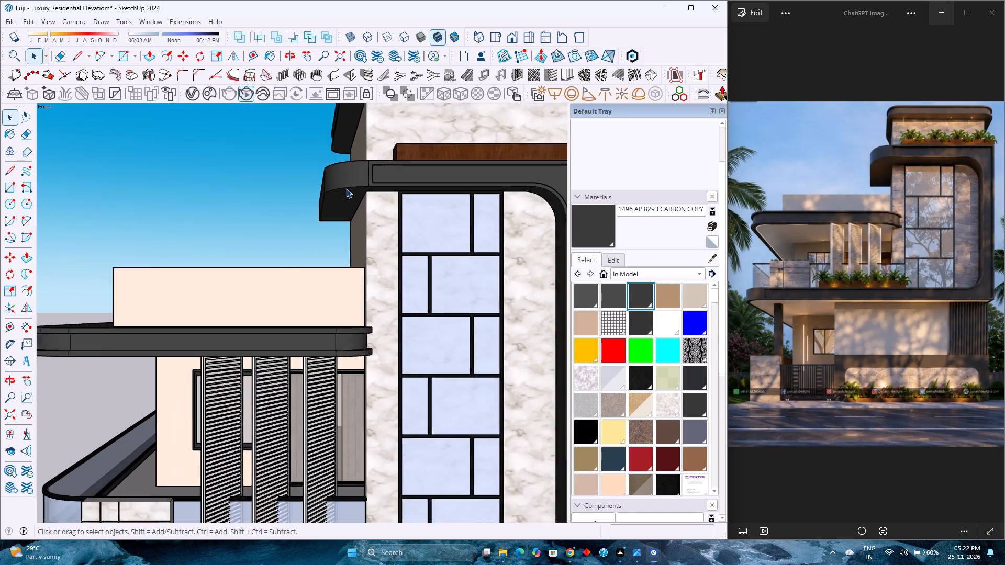
pyautogui.scroll(-2, 346, 188)
pyautogui.scroll(3, 346, 188)
pyautogui.scroll(-2, 346, 188)
pyautogui.scroll(3, 347, 189)
pyautogui.scroll(-4, 347, 189)
pyautogui.scroll(5, 348, 189)
pyautogui.scroll(-4, 348, 189)
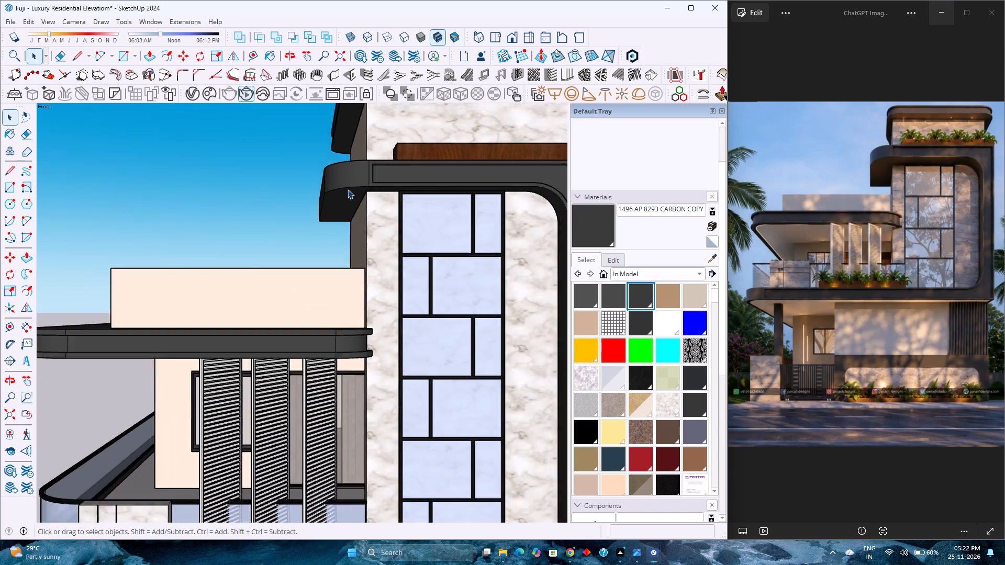
pyautogui.scroll(4, 348, 189)
pyautogui.scroll(-9, 348, 189)
pyautogui.scroll(4, 348, 189)
pyautogui.scroll(-4, 348, 189)
pyautogui.scroll(3, 348, 189)
pyautogui.scroll(-3, 348, 189)
pyautogui.scroll(3, 348, 189)
pyautogui.scroll(-3, 348, 189)
pyautogui.scroll(3, 348, 189)
pyautogui.scroll(-8, 348, 189)
pyautogui.scroll(1, 349, 191)
pyautogui.scroll(-4, 349, 191)
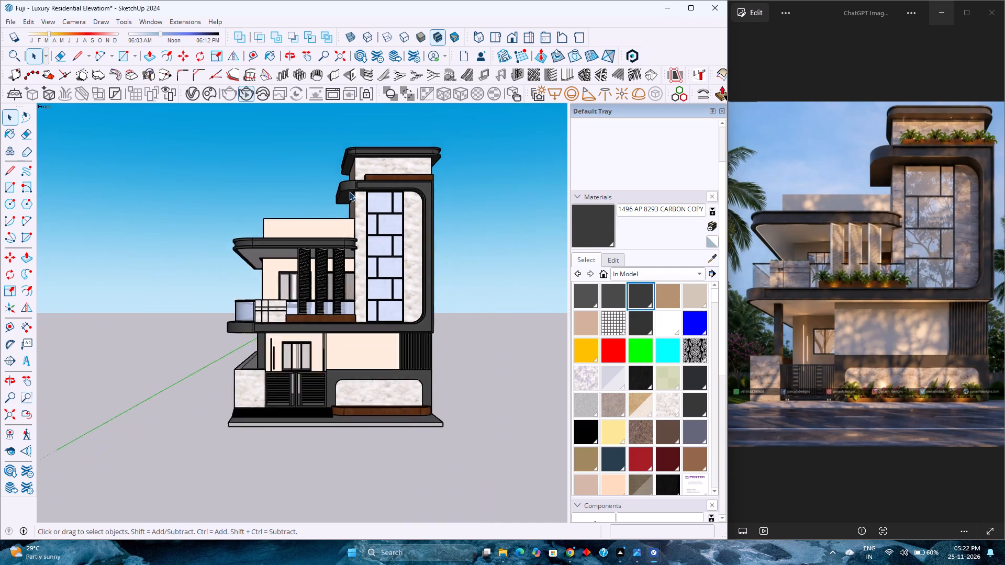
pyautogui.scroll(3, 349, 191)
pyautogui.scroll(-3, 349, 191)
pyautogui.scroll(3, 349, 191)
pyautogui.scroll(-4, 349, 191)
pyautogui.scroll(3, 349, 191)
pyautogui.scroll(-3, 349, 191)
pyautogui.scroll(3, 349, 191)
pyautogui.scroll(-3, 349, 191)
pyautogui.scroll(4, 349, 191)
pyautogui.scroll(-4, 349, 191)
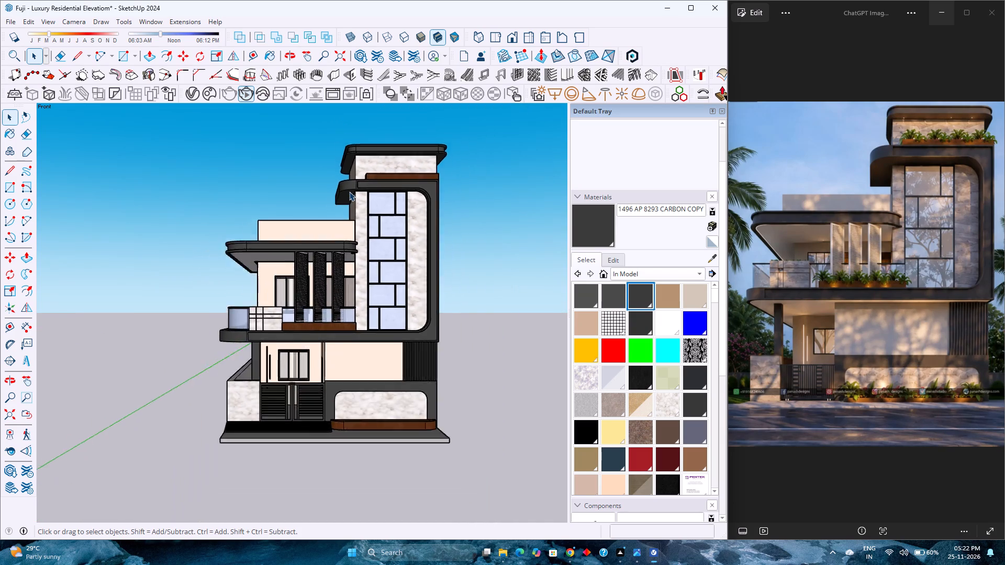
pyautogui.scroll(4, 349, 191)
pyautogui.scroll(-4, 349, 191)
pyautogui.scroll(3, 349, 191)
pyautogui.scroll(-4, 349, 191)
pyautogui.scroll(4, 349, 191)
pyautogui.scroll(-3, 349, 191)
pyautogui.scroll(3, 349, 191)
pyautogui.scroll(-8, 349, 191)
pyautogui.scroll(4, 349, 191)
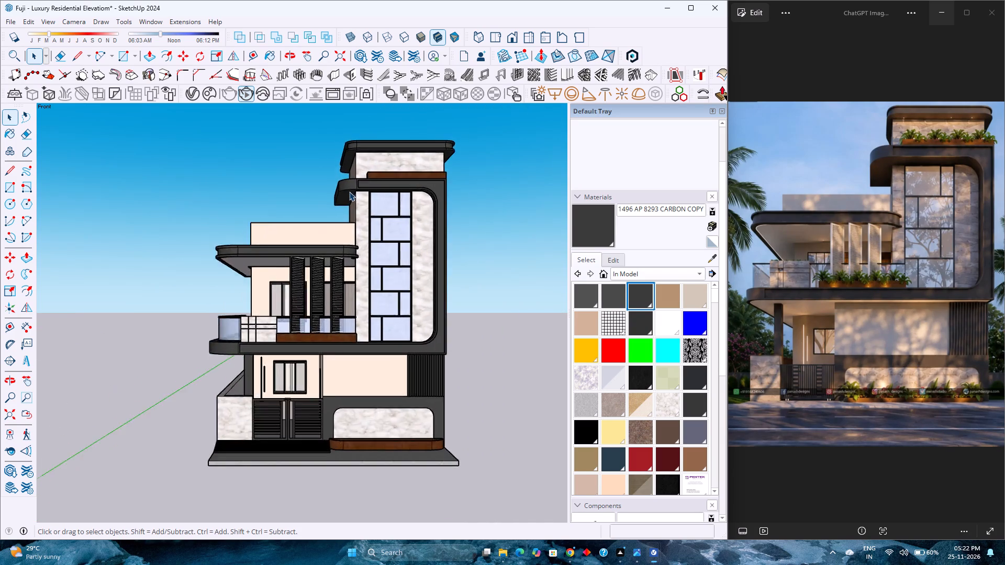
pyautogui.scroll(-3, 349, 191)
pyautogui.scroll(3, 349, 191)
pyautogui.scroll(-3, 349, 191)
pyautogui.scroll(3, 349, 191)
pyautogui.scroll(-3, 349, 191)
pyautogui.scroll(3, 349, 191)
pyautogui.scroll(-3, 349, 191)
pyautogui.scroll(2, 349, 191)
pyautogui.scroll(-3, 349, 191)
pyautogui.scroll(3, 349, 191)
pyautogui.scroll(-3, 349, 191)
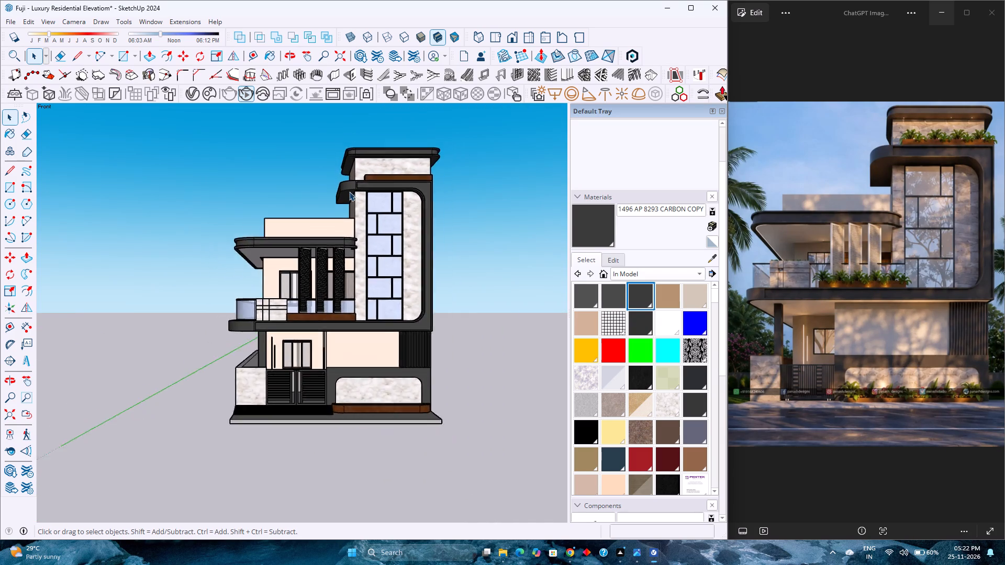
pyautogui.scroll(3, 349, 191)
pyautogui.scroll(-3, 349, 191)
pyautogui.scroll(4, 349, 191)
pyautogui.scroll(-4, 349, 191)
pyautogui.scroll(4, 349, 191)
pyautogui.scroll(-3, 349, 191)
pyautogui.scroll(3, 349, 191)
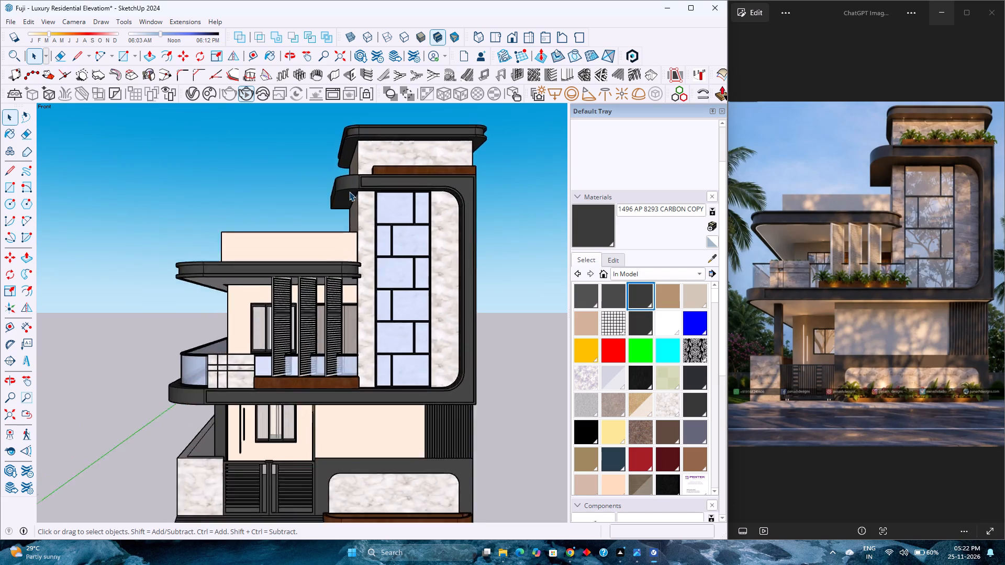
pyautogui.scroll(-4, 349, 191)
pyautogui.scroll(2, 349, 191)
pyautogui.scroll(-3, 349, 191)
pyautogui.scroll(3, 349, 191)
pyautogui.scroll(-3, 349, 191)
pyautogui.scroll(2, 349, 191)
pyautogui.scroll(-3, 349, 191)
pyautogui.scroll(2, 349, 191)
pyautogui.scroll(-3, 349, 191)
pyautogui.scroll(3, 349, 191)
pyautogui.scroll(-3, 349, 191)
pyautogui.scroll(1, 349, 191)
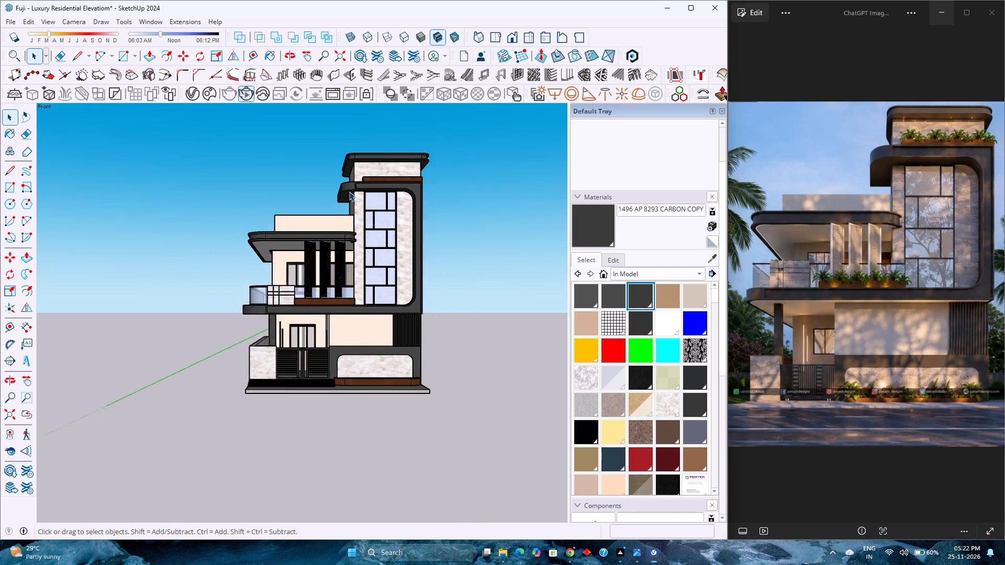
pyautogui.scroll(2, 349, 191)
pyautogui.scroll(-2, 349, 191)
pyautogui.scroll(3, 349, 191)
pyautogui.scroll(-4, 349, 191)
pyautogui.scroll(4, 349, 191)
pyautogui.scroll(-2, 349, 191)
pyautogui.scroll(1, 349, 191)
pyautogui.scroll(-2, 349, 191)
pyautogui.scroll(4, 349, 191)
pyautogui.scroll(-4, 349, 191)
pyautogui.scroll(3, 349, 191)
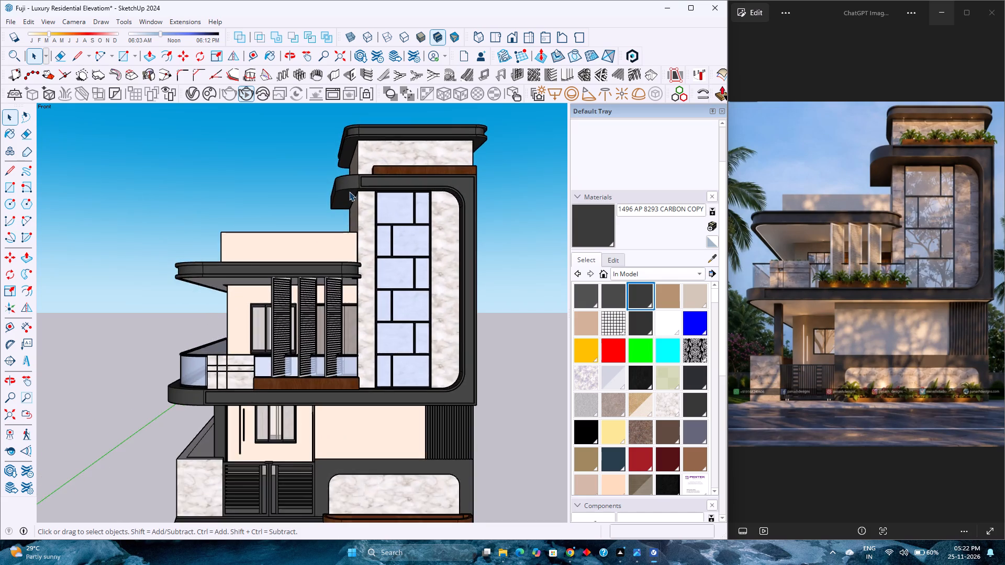
# Examine the upper front facade around the stair-tower glazing, its dark curved frame and the balcony louvers at closer range.
pyautogui.scroll(-3, 349, 191)
pyautogui.scroll(4, 349, 191)
pyautogui.scroll(-4, 349, 191)
pyautogui.scroll(3, 349, 191)
pyautogui.scroll(-3, 349, 191)
pyautogui.scroll(4, 349, 191)
pyautogui.scroll(-4, 349, 191)
pyautogui.scroll(4, 349, 191)
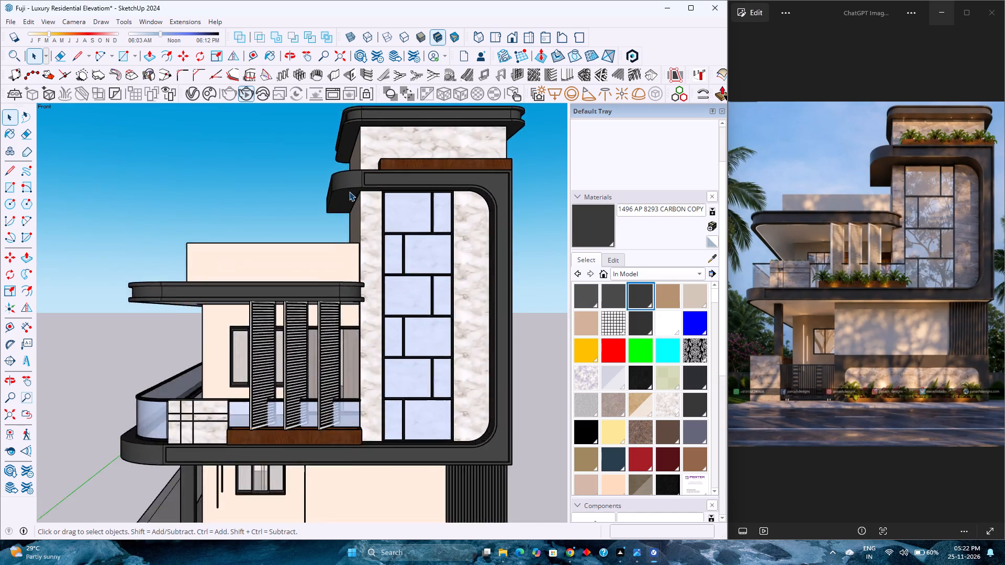
pyautogui.scroll(-4, 349, 191)
pyautogui.scroll(3, 349, 191)
pyautogui.scroll(-4, 349, 191)
pyautogui.scroll(2, 349, 191)
pyautogui.scroll(-2, 349, 191)
pyautogui.scroll(4, 349, 191)
pyautogui.scroll(-4, 349, 191)
pyautogui.scroll(4, 349, 191)
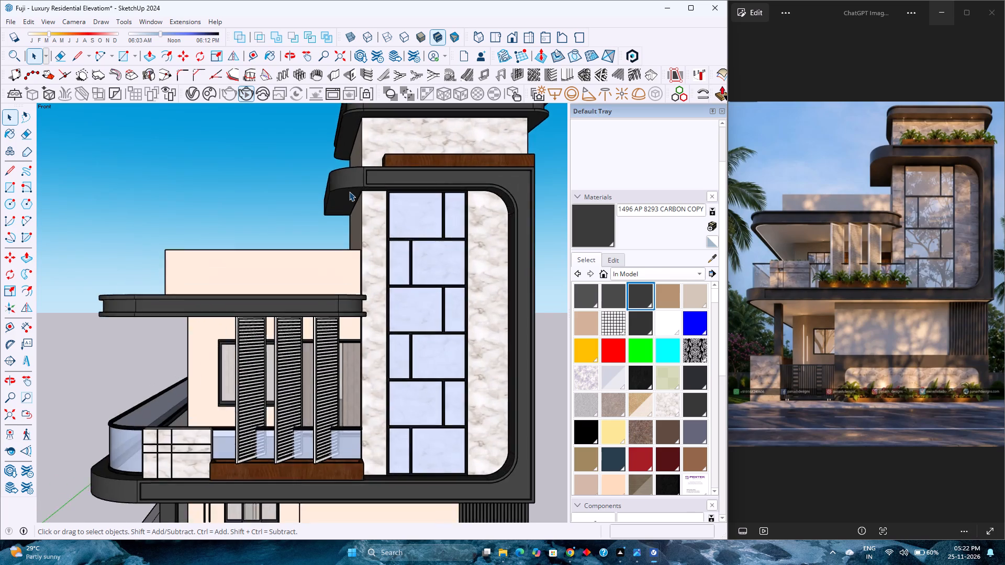
pyautogui.scroll(-4, 349, 191)
pyautogui.scroll(4, 349, 191)
pyautogui.scroll(-4, 349, 191)
pyautogui.scroll(3, 349, 191)
pyautogui.scroll(-3, 349, 191)
pyautogui.scroll(3, 349, 191)
pyautogui.scroll(-3, 349, 191)
pyautogui.scroll(3, 349, 191)
pyautogui.scroll(-3, 349, 191)
pyautogui.scroll(3, 349, 191)
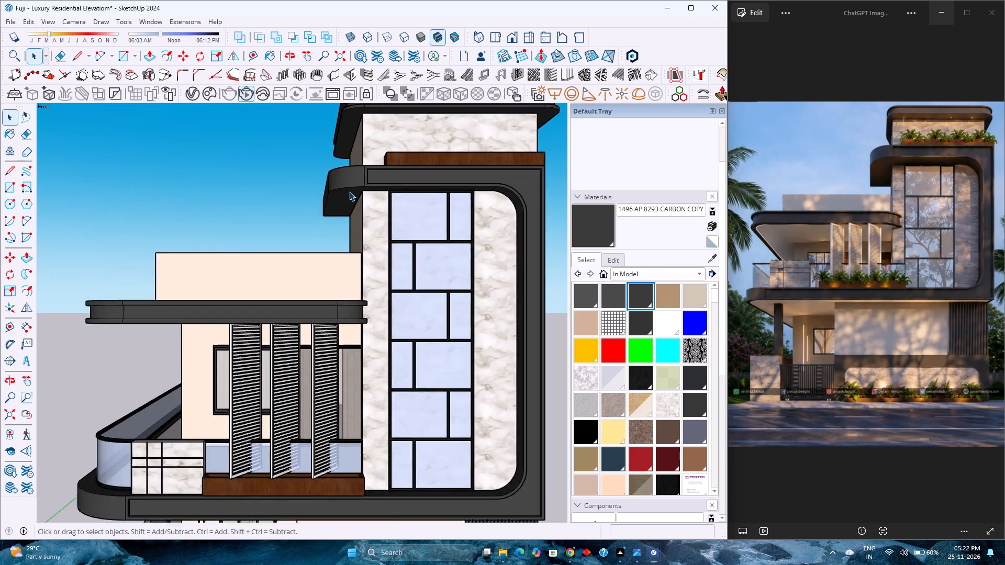
pyautogui.scroll(-3, 349, 191)
pyautogui.scroll(3, 349, 191)
pyautogui.scroll(-3, 349, 191)
pyautogui.scroll(3, 349, 191)
pyautogui.scroll(-3, 349, 191)
pyautogui.scroll(3, 349, 191)
pyautogui.scroll(-4, 349, 191)
pyautogui.scroll(4, 349, 191)
pyautogui.scroll(-4, 349, 191)
pyautogui.scroll(4, 349, 191)
pyautogui.scroll(-2, 349, 191)
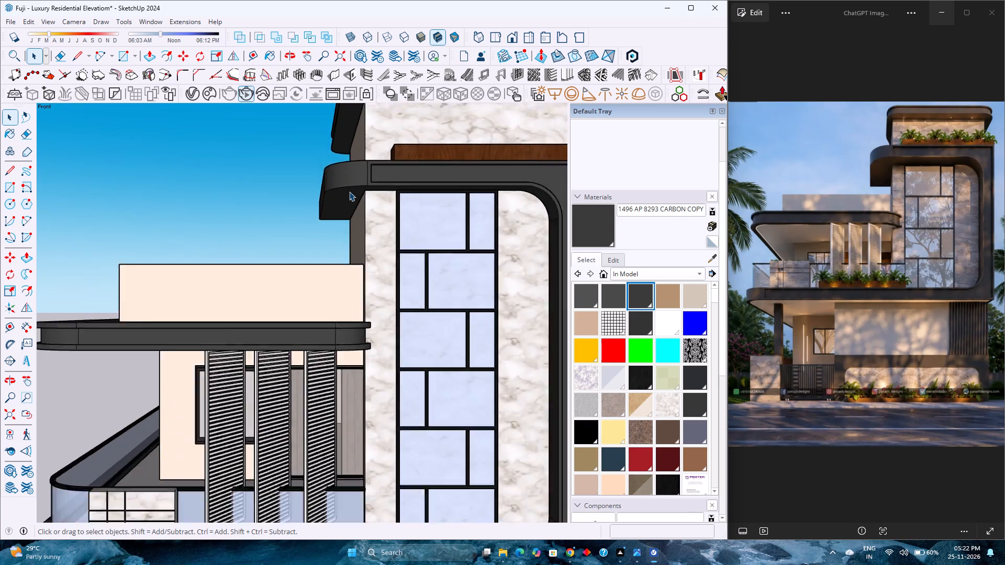
# Examine up close the dark curved frame's projecting end beside the tower's marble cladding, above the cream parapet wall.
pyautogui.scroll(-1, 349, 191)
pyautogui.scroll(4, 349, 191)
pyautogui.scroll(-2, 349, 191)
pyautogui.scroll(2, 349, 191)
pyautogui.scroll(-4, 349, 191)
pyautogui.scroll(4, 349, 191)
pyautogui.scroll(-3, 349, 191)
pyautogui.scroll(4, 349, 191)
pyautogui.scroll(-4, 349, 191)
pyautogui.scroll(3, 349, 191)
pyautogui.scroll(-3, 349, 191)
pyautogui.scroll(2, 349, 191)
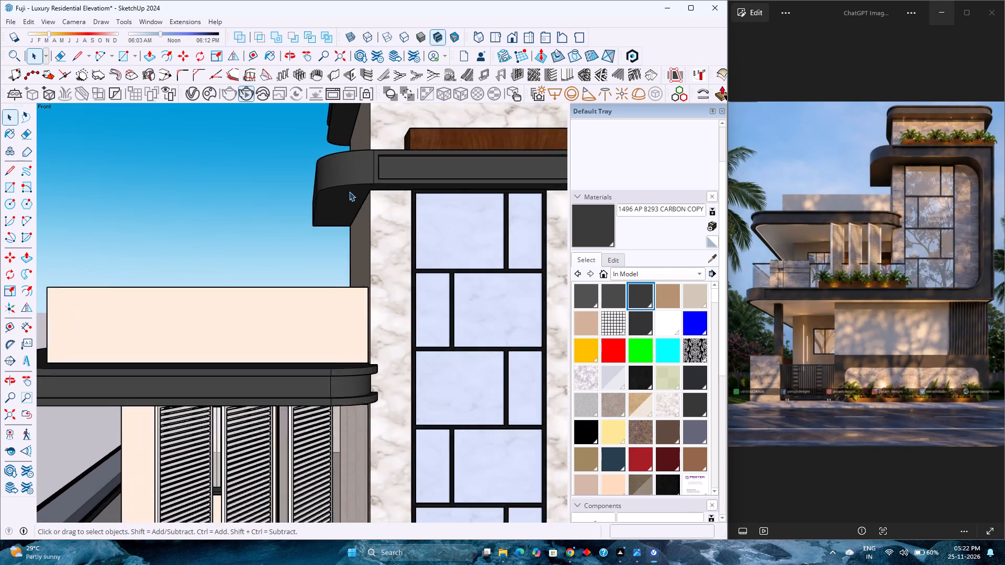
pyautogui.scroll(1, 349, 191)
pyautogui.scroll(-3, 349, 191)
pyautogui.scroll(3, 349, 191)
pyautogui.scroll(-3, 349, 191)
pyautogui.scroll(3, 349, 191)
pyautogui.scroll(-3, 349, 191)
pyautogui.scroll(3, 349, 191)
pyautogui.scroll(-3, 349, 191)
pyautogui.scroll(3, 349, 191)
pyautogui.scroll(-4, 349, 191)
pyautogui.scroll(3, 349, 191)
pyautogui.scroll(-3, 349, 191)
pyautogui.scroll(3, 349, 191)
pyautogui.scroll(-3, 349, 191)
pyautogui.scroll(3, 349, 191)
pyautogui.scroll(-3, 349, 191)
pyautogui.scroll(4, 349, 191)
pyautogui.scroll(-4, 349, 191)
pyautogui.scroll(4, 349, 191)
pyautogui.scroll(-4, 349, 191)
pyautogui.scroll(4, 349, 191)
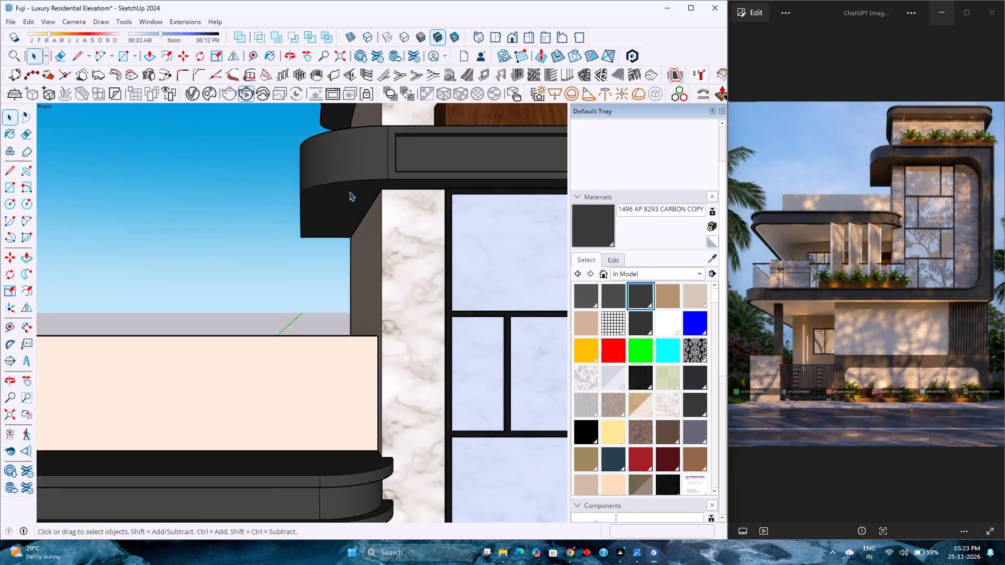
pyautogui.scroll(-4, 349, 191)
pyautogui.scroll(3, 349, 191)
pyautogui.scroll(-3, 349, 191)
pyautogui.scroll(3, 349, 191)
pyautogui.scroll(-4, 349, 191)
pyautogui.scroll(4, 349, 191)
pyautogui.scroll(-3, 349, 191)
pyautogui.scroll(3, 349, 191)
pyautogui.scroll(-4, 349, 191)
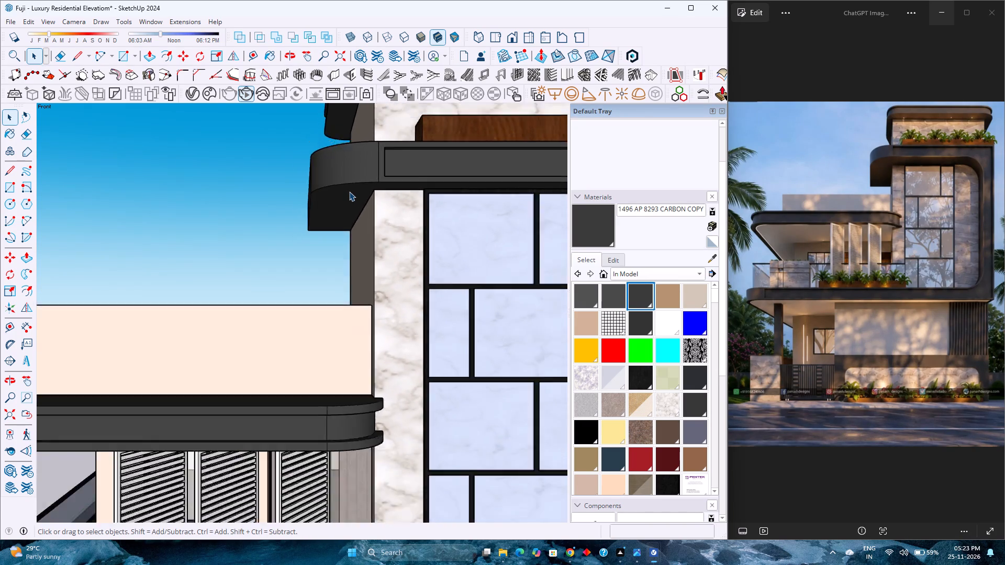
pyautogui.scroll(4, 349, 191)
pyautogui.scroll(-3, 349, 191)
pyautogui.scroll(3, 349, 191)
pyautogui.scroll(-3, 349, 191)
pyautogui.scroll(3, 349, 191)
pyautogui.scroll(-4, 349, 191)
pyautogui.scroll(4, 349, 191)
pyautogui.scroll(-4, 349, 191)
pyautogui.scroll(3, 349, 191)
pyautogui.scroll(-3, 349, 191)
pyautogui.scroll(3, 349, 191)
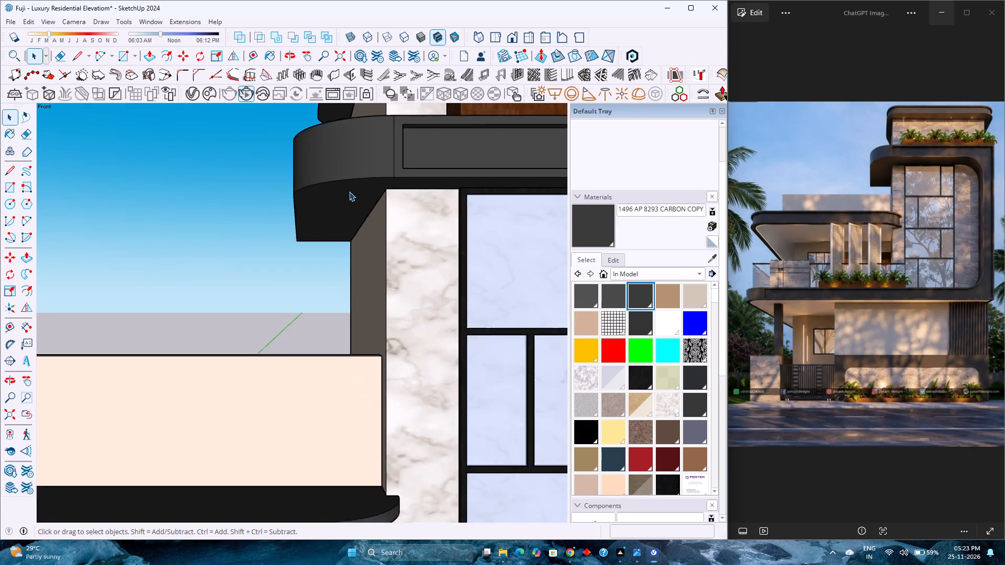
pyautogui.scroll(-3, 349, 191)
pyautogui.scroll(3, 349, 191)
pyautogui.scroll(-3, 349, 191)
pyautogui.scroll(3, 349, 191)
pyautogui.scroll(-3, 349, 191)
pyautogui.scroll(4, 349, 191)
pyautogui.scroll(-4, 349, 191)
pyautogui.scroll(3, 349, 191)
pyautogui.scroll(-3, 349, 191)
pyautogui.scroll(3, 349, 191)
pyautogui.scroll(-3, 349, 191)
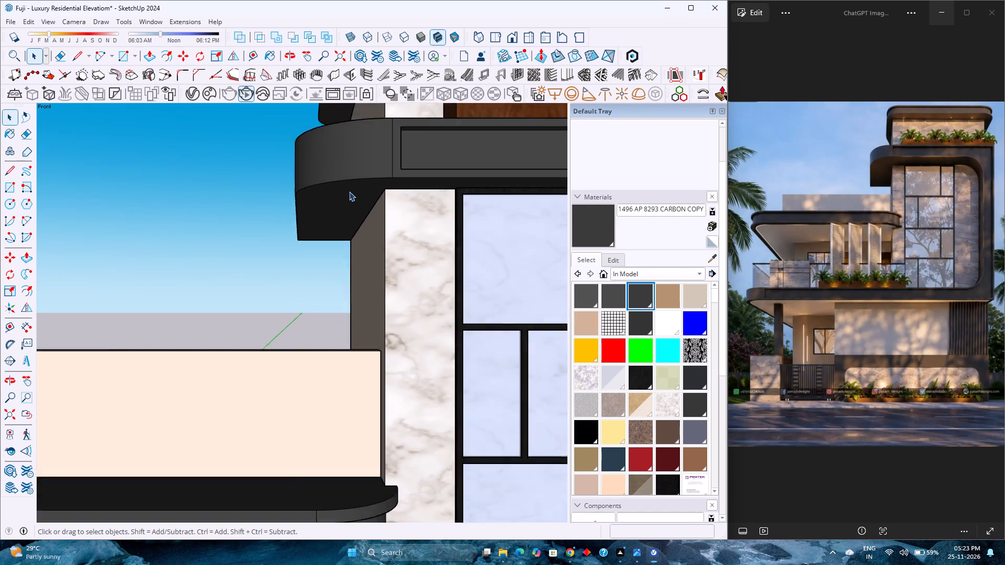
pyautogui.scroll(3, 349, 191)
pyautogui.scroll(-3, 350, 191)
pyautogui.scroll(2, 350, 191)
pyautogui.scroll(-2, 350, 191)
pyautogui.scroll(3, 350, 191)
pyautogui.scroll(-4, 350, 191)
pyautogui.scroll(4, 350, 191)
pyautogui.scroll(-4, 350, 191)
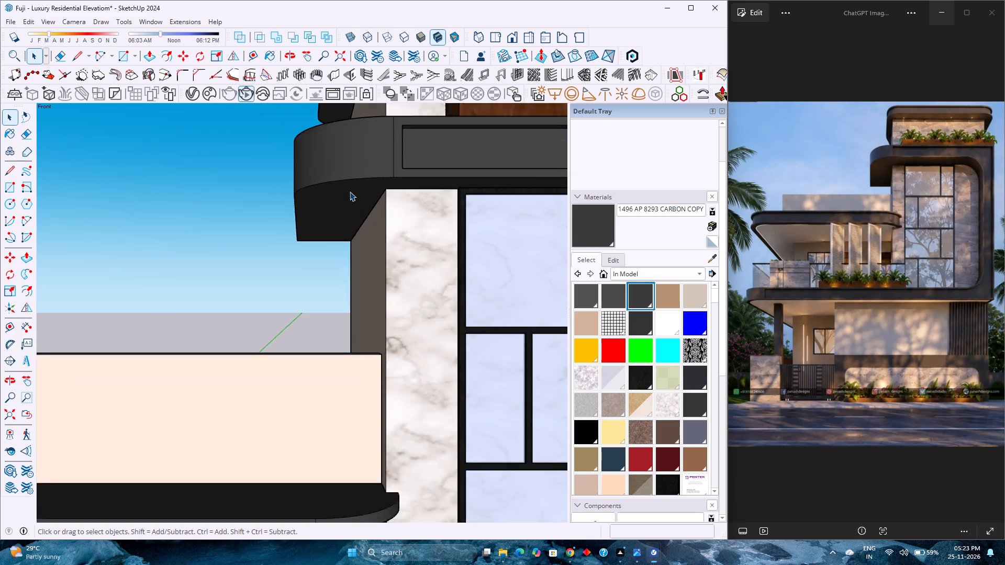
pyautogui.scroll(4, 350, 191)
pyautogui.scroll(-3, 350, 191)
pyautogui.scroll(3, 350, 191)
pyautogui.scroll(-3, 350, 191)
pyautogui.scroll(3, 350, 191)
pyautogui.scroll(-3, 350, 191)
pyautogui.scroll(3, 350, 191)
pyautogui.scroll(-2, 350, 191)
# Examine at closer range the underside of the dark curved frame's projecting end where it meets the tower's brown side wall.
pyautogui.scroll(3, 350, 191)
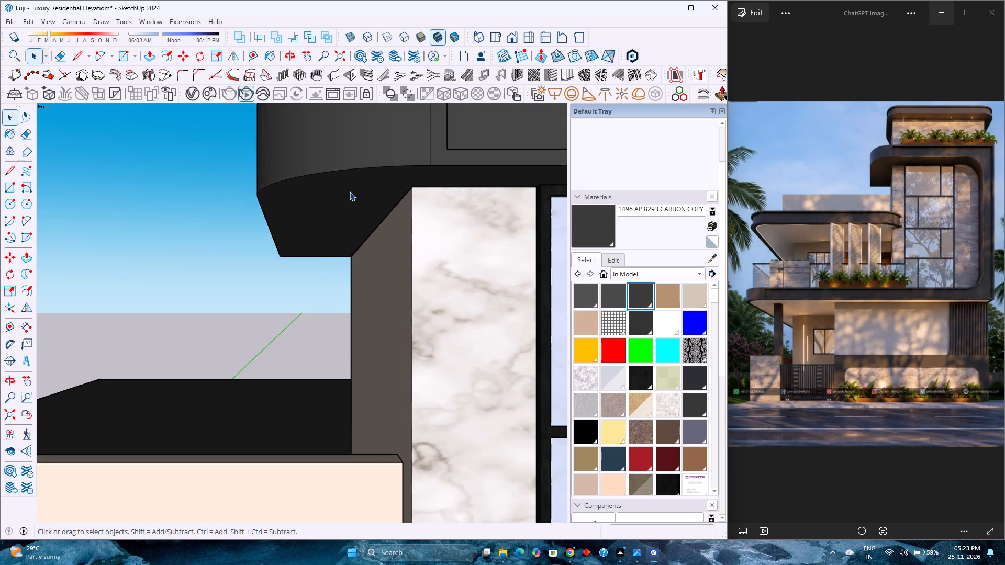
pyautogui.scroll(-1, 350, 191)
pyautogui.scroll(1, 350, 191)
pyautogui.scroll(-3, 350, 191)
pyautogui.scroll(3, 350, 191)
pyautogui.scroll(-3, 350, 191)
pyautogui.scroll(3, 350, 191)
pyautogui.scroll(-3, 350, 191)
pyautogui.scroll(3, 350, 191)
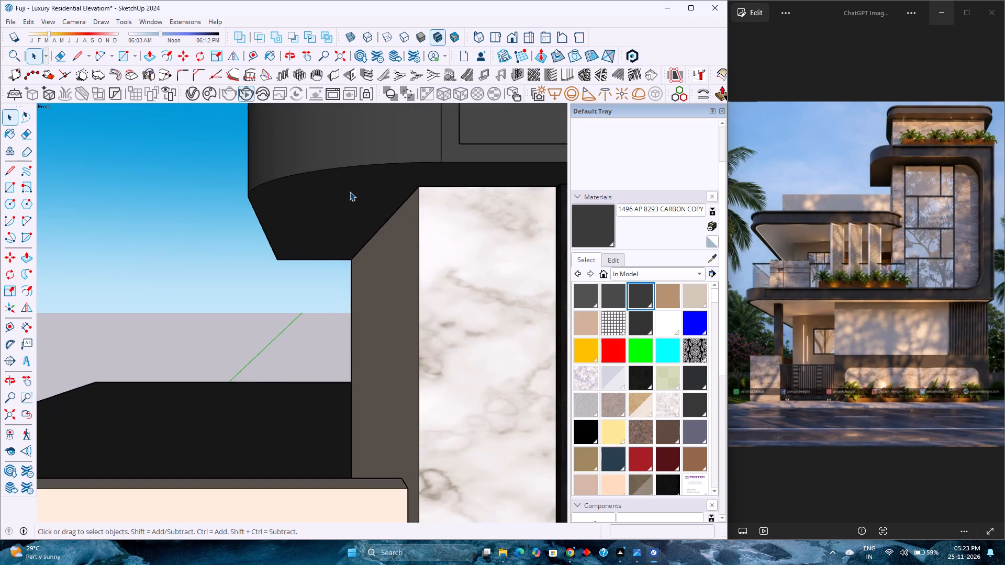
pyautogui.scroll(-4, 350, 191)
pyautogui.scroll(3, 350, 191)
pyautogui.scroll(-2, 350, 191)
pyautogui.scroll(3, 350, 191)
pyautogui.scroll(-4, 350, 191)
pyautogui.scroll(3, 350, 191)
pyautogui.scroll(-3, 350, 191)
pyautogui.scroll(4, 350, 191)
pyautogui.scroll(-2, 350, 191)
pyautogui.scroll(3, 350, 191)
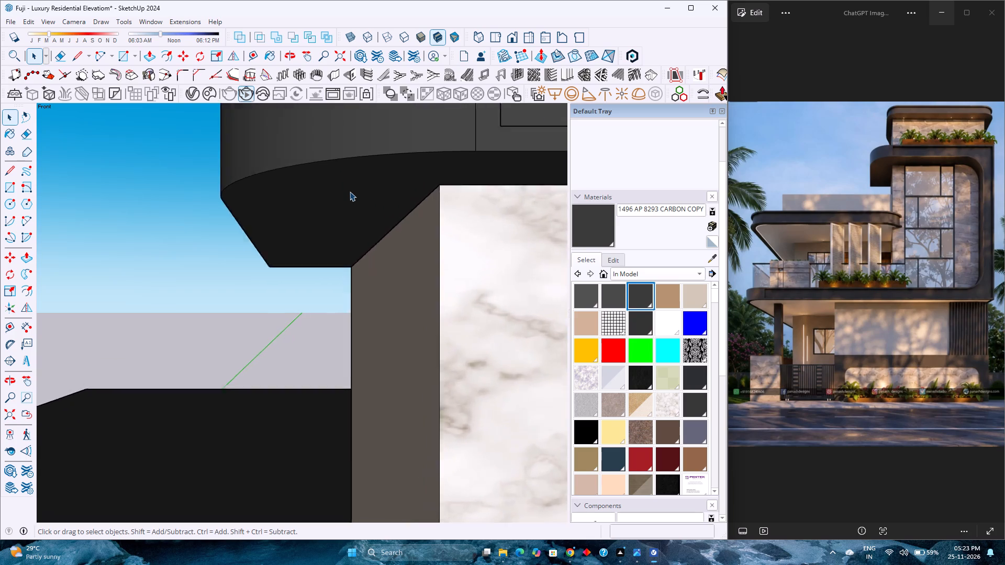
pyautogui.scroll(-4, 350, 191)
pyautogui.scroll(3, 350, 191)
pyautogui.scroll(-3, 350, 191)
pyautogui.scroll(3, 350, 191)
pyautogui.scroll(-4, 350, 191)
pyautogui.scroll(3, 350, 191)
pyautogui.scroll(-3, 350, 191)
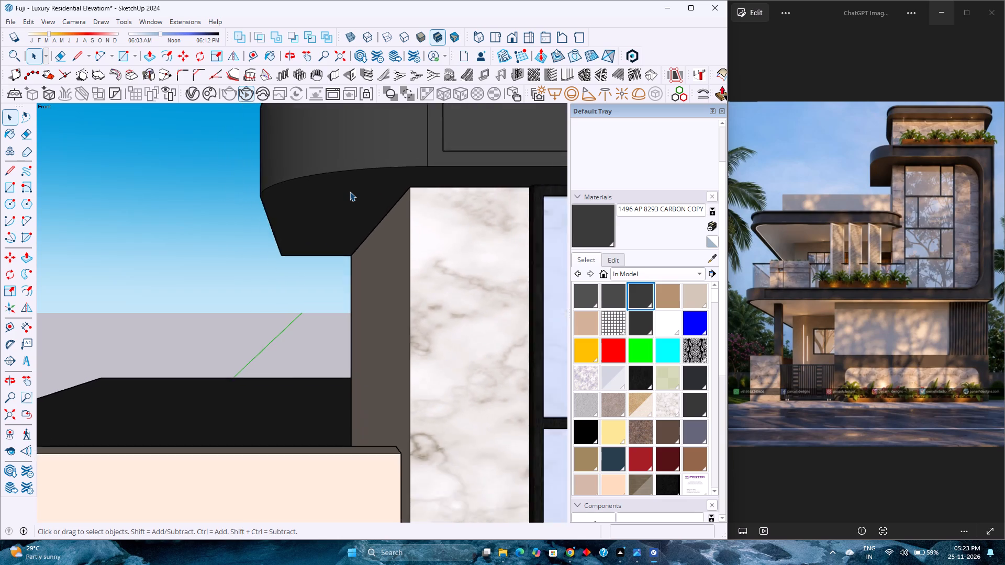
pyautogui.scroll(3, 350, 191)
pyautogui.scroll(-3, 350, 191)
pyautogui.scroll(4, 350, 191)
pyautogui.scroll(-4, 350, 191)
pyautogui.scroll(3, 350, 191)
pyautogui.scroll(-3, 350, 191)
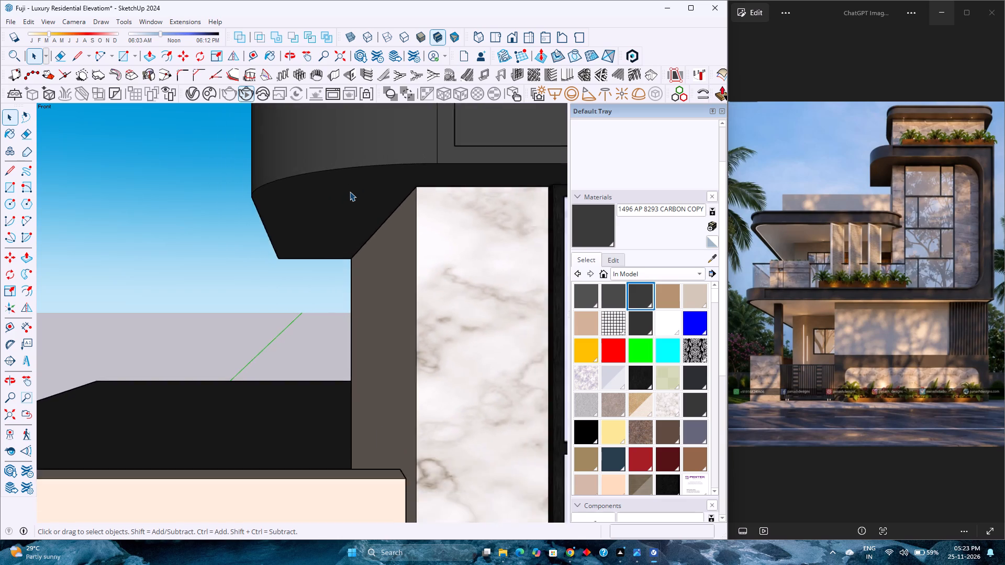
pyautogui.scroll(3, 350, 191)
pyautogui.scroll(-2, 350, 191)
pyautogui.scroll(2, 350, 191)
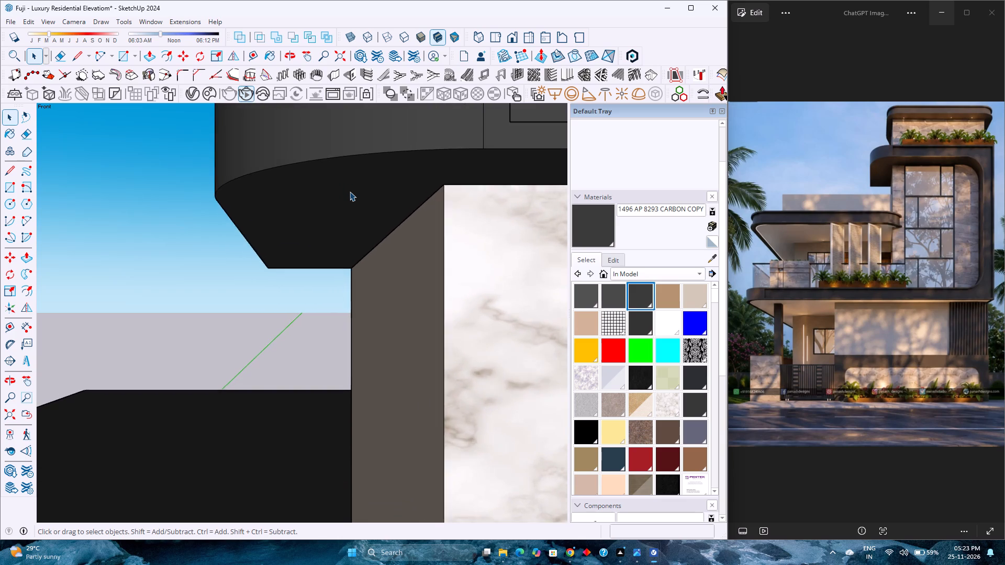
pyautogui.scroll(1, 350, 191)
pyautogui.scroll(-3, 350, 191)
pyautogui.scroll(3, 350, 191)
pyautogui.scroll(-3, 350, 191)
pyautogui.scroll(3, 350, 191)
pyautogui.scroll(-3, 350, 191)
pyautogui.scroll(3, 350, 191)
pyautogui.scroll(-4, 350, 191)
pyautogui.scroll(3, 350, 191)
pyautogui.scroll(-3, 350, 191)
pyautogui.scroll(3, 350, 191)
pyautogui.scroll(-2, 350, 191)
pyautogui.scroll(3, 350, 191)
pyautogui.scroll(-3, 350, 191)
pyautogui.scroll(2, 350, 191)
pyautogui.scroll(-2, 350, 191)
pyautogui.scroll(2, 350, 191)
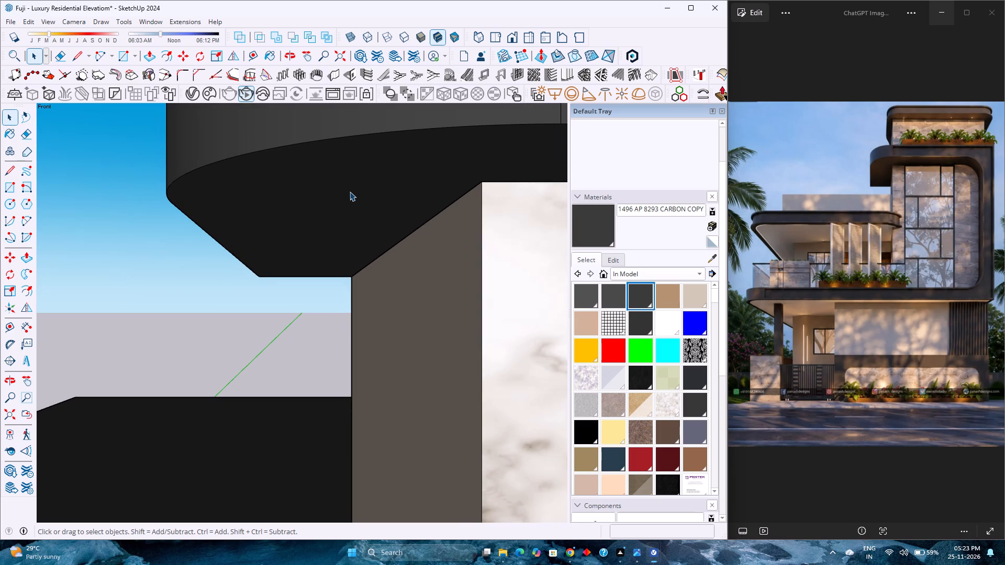
pyautogui.scroll(-3, 350, 191)
pyautogui.scroll(3, 350, 191)
pyautogui.scroll(-3, 350, 191)
pyautogui.scroll(3, 350, 191)
pyautogui.scroll(-2, 350, 191)
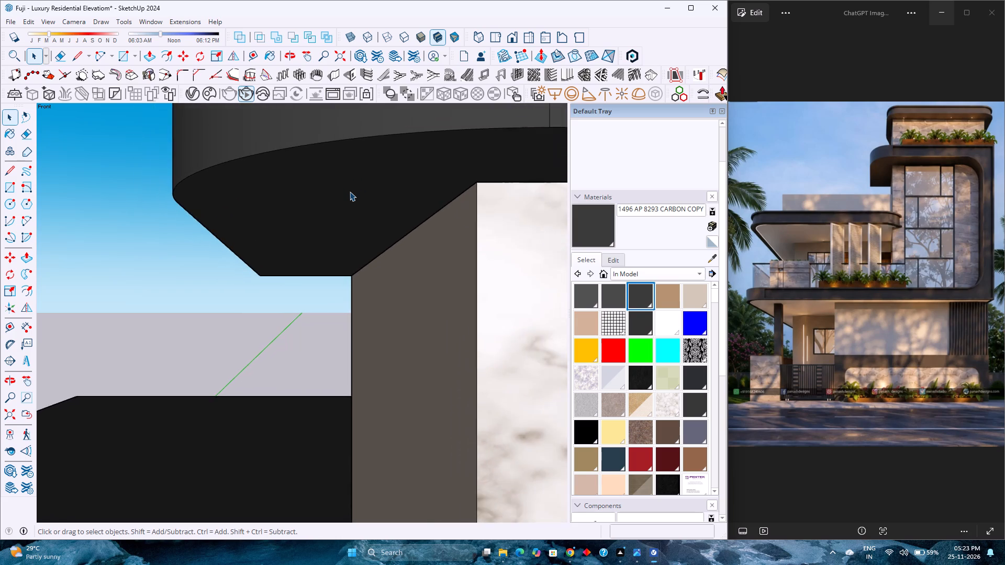
pyautogui.scroll(2, 350, 191)
pyautogui.scroll(-3, 350, 191)
pyautogui.scroll(3, 350, 191)
pyautogui.scroll(-3, 350, 191)
pyautogui.scroll(3, 350, 191)
pyautogui.scroll(-4, 347, 187)
pyautogui.scroll(2, 347, 187)
pyautogui.scroll(-5, 347, 187)
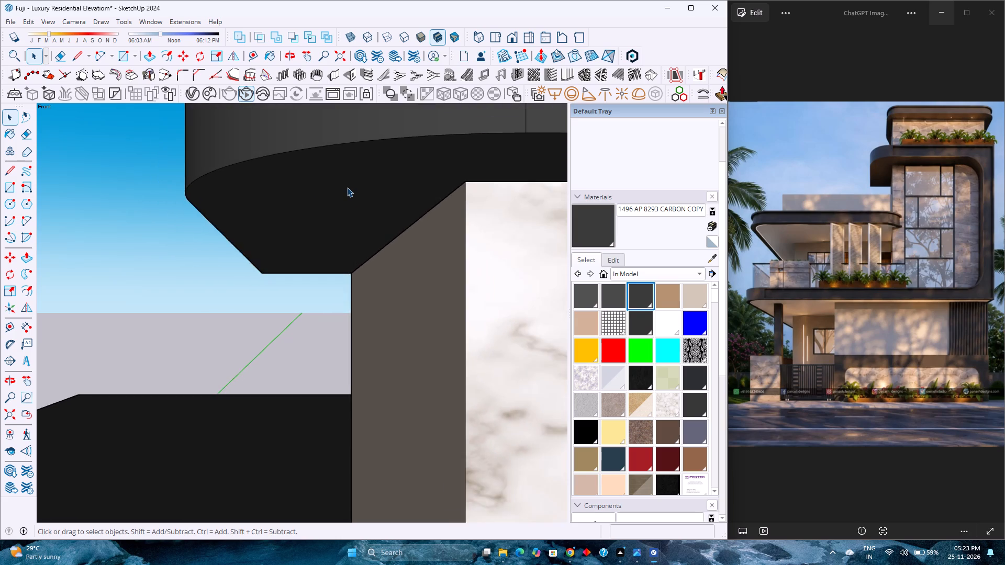
# Examine the whole front elevation, from the tower's roof slab and curved frame down to the gate and plinth.
pyautogui.scroll(-12, 347, 187)
pyautogui.scroll(1, 347, 188)
pyautogui.scroll(-15, 347, 188)
pyautogui.scroll(3, 347, 188)
pyautogui.scroll(-4, 347, 188)
pyautogui.scroll(4, 347, 188)
pyautogui.scroll(-4, 347, 188)
pyautogui.scroll(4, 347, 188)
pyautogui.scroll(-5, 347, 188)
pyautogui.scroll(4, 347, 188)
pyautogui.scroll(-2, 347, 188)
pyautogui.scroll(2, 347, 188)
pyautogui.scroll(-3, 347, 188)
pyautogui.scroll(3, 347, 188)
pyautogui.scroll(-4, 347, 188)
pyautogui.scroll(1, 347, 188)
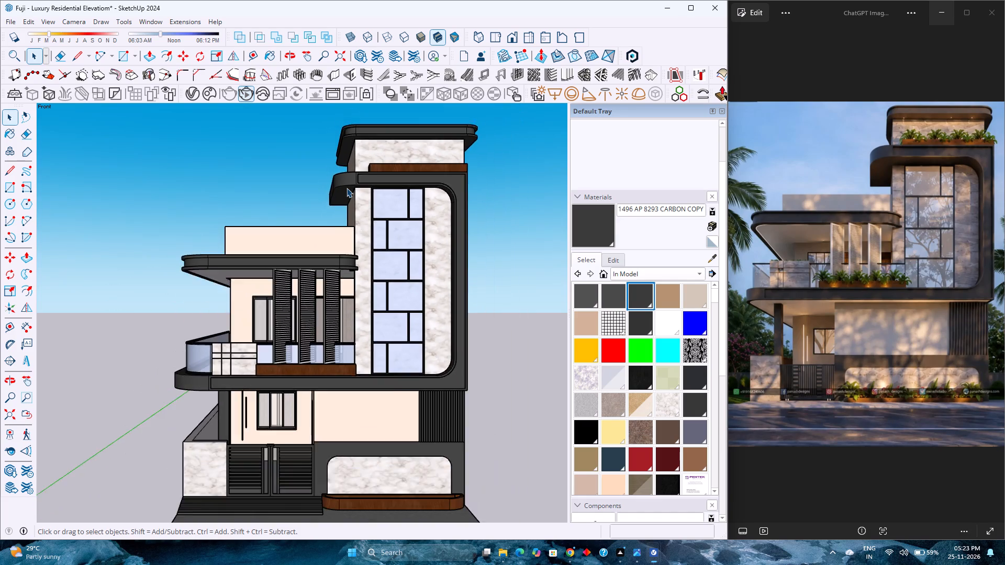
pyautogui.scroll(2, 347, 188)
pyautogui.scroll(-3, 347, 188)
pyautogui.scroll(3, 347, 188)
pyautogui.scroll(-3, 347, 188)
pyautogui.scroll(3, 347, 188)
pyautogui.scroll(-4, 347, 188)
pyautogui.scroll(3, 347, 188)
pyautogui.scroll(-3, 347, 188)
pyautogui.scroll(4, 347, 188)
pyautogui.scroll(-3, 347, 188)
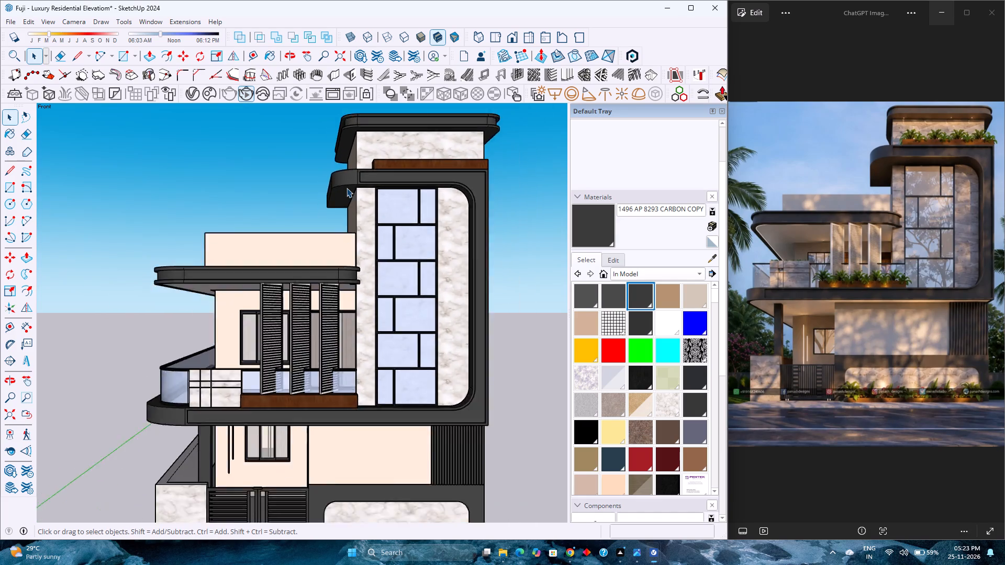
pyautogui.scroll(3, 347, 188)
pyautogui.scroll(-4, 347, 188)
pyautogui.scroll(3, 347, 188)
pyautogui.scroll(-4, 347, 188)
pyautogui.scroll(3, 347, 188)
pyautogui.scroll(-9, 347, 188)
pyautogui.scroll(3, 347, 188)
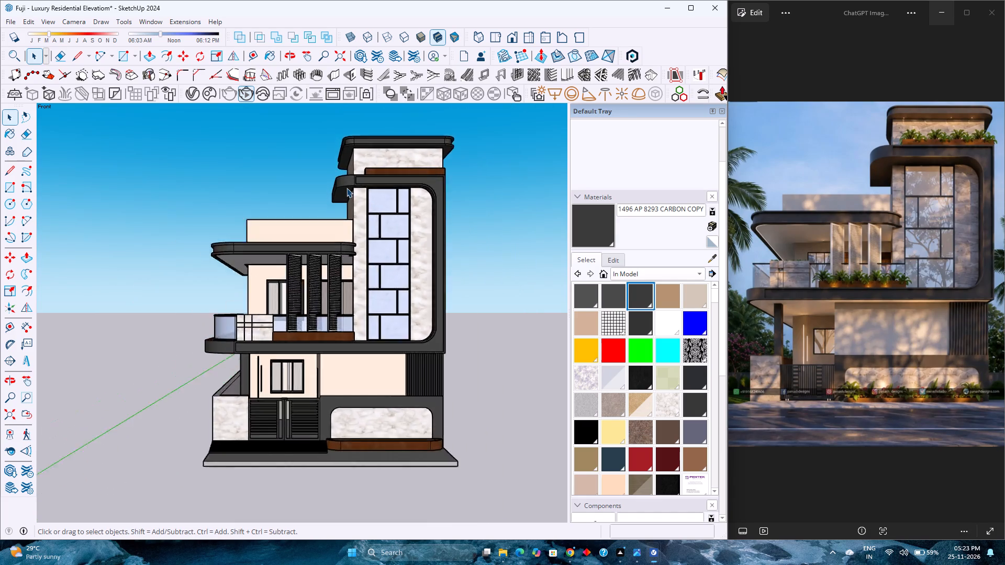
pyautogui.scroll(-4, 347, 188)
pyautogui.scroll(3, 347, 188)
pyautogui.scroll(-4, 347, 188)
pyautogui.scroll(3, 347, 188)
pyautogui.scroll(-3, 347, 188)
pyautogui.scroll(4, 347, 188)
pyautogui.scroll(-4, 347, 188)
pyautogui.scroll(4, 347, 188)
pyautogui.scroll(-4, 347, 188)
pyautogui.scroll(3, 347, 188)
pyautogui.scroll(-3, 347, 188)
pyautogui.scroll(4, 347, 188)
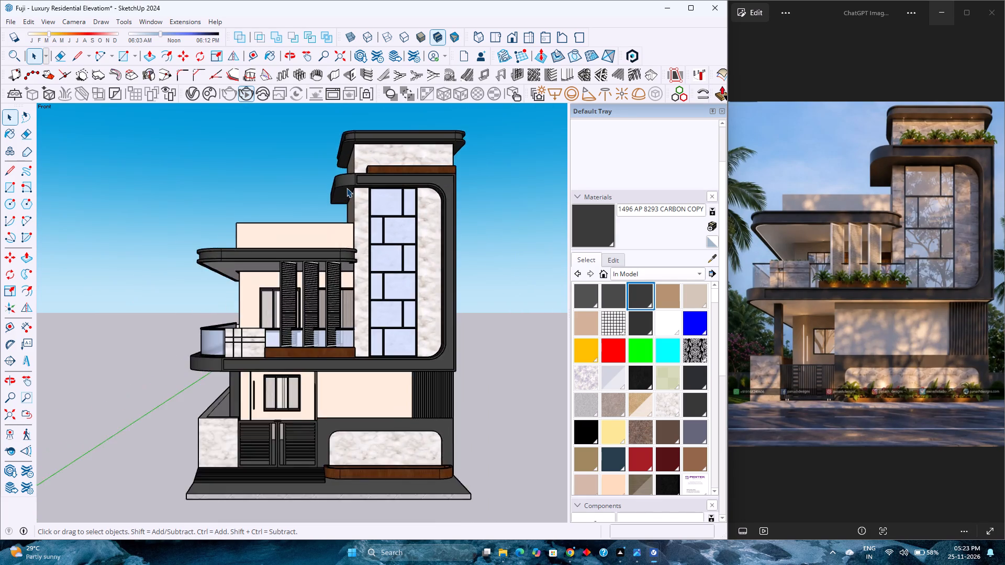
pyautogui.scroll(-4, 347, 188)
pyautogui.scroll(4, 347, 188)
pyautogui.scroll(-4, 347, 188)
pyautogui.scroll(4, 347, 188)
pyautogui.scroll(-4, 347, 188)
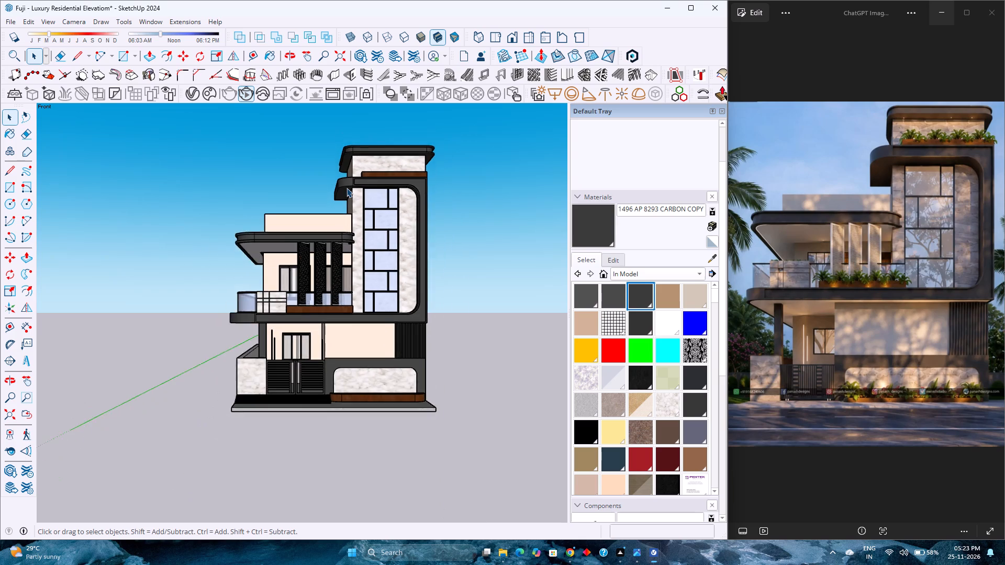
pyautogui.scroll(4, 347, 188)
pyautogui.scroll(-2, 347, 188)
pyautogui.scroll(2, 347, 188)
pyautogui.scroll(-4, 347, 188)
pyautogui.scroll(3, 347, 188)
pyautogui.scroll(-1, 347, 188)
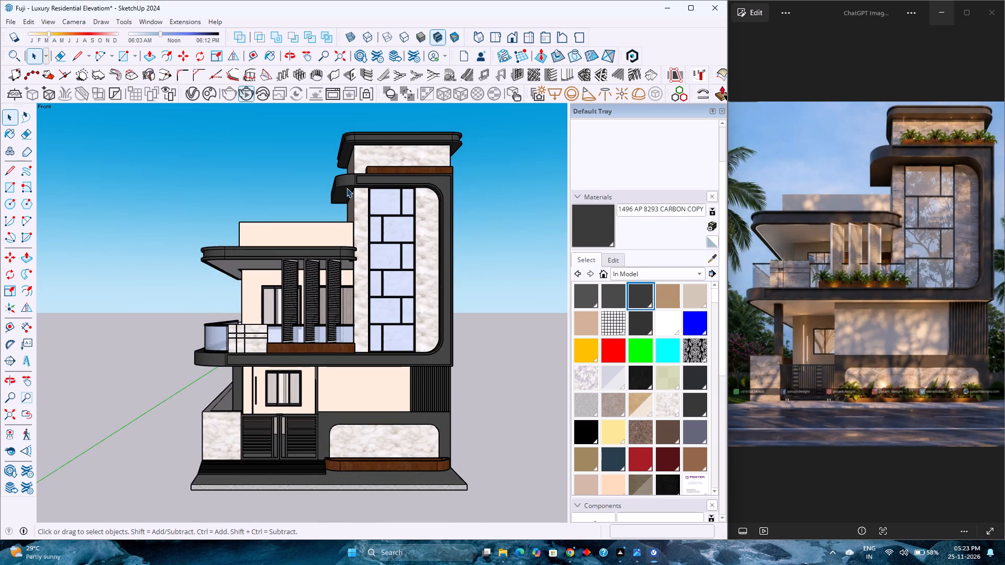
pyautogui.scroll(2, 347, 188)
pyautogui.scroll(-4, 347, 188)
pyautogui.scroll(4, 347, 188)
pyautogui.scroll(-4, 347, 188)
pyautogui.scroll(3, 347, 188)
pyautogui.scroll(-3, 347, 188)
pyautogui.scroll(2, 347, 188)
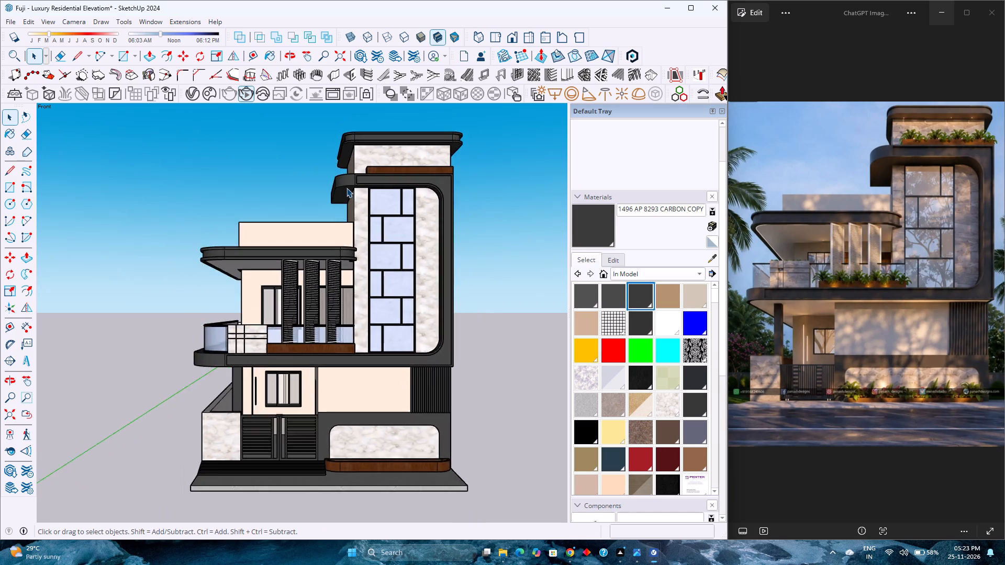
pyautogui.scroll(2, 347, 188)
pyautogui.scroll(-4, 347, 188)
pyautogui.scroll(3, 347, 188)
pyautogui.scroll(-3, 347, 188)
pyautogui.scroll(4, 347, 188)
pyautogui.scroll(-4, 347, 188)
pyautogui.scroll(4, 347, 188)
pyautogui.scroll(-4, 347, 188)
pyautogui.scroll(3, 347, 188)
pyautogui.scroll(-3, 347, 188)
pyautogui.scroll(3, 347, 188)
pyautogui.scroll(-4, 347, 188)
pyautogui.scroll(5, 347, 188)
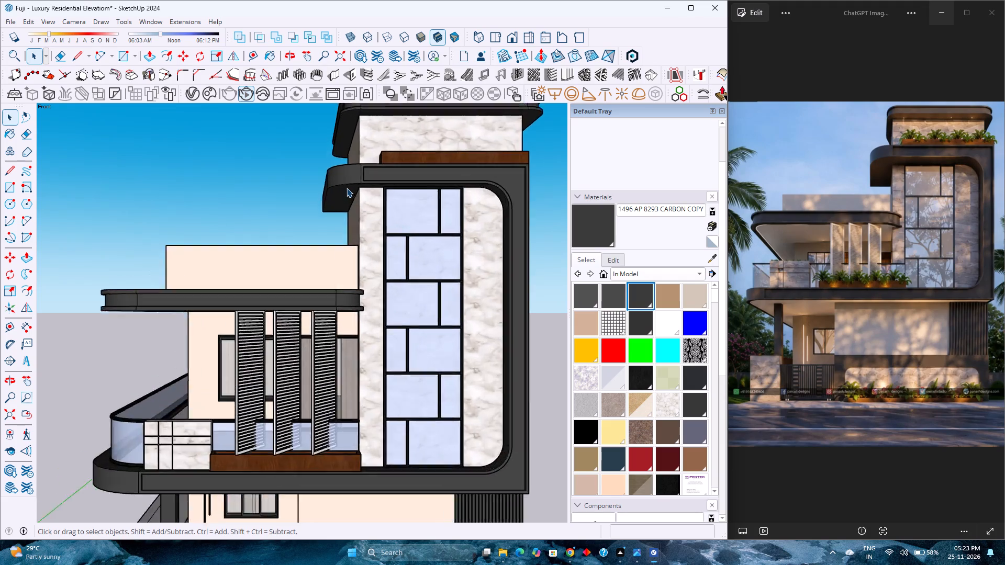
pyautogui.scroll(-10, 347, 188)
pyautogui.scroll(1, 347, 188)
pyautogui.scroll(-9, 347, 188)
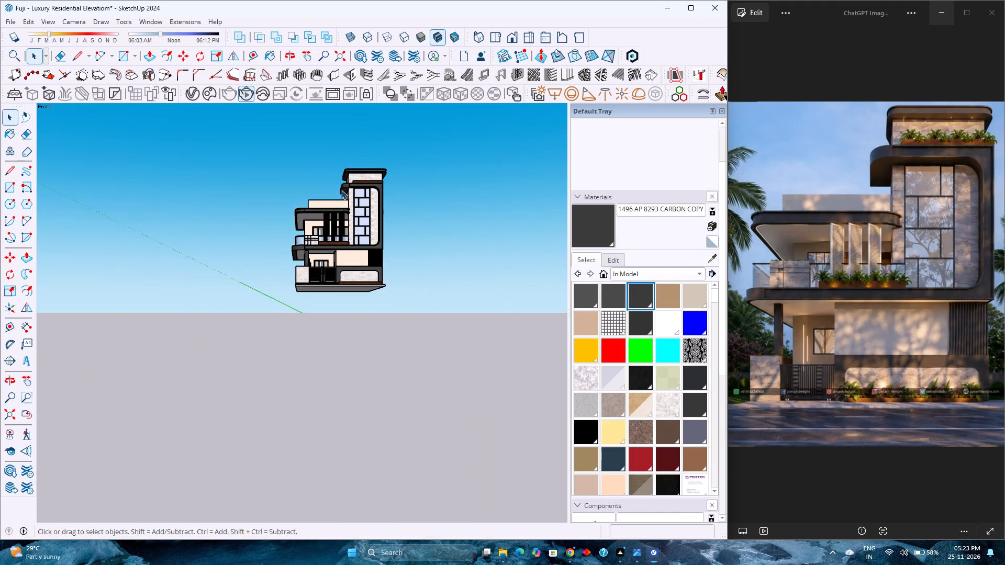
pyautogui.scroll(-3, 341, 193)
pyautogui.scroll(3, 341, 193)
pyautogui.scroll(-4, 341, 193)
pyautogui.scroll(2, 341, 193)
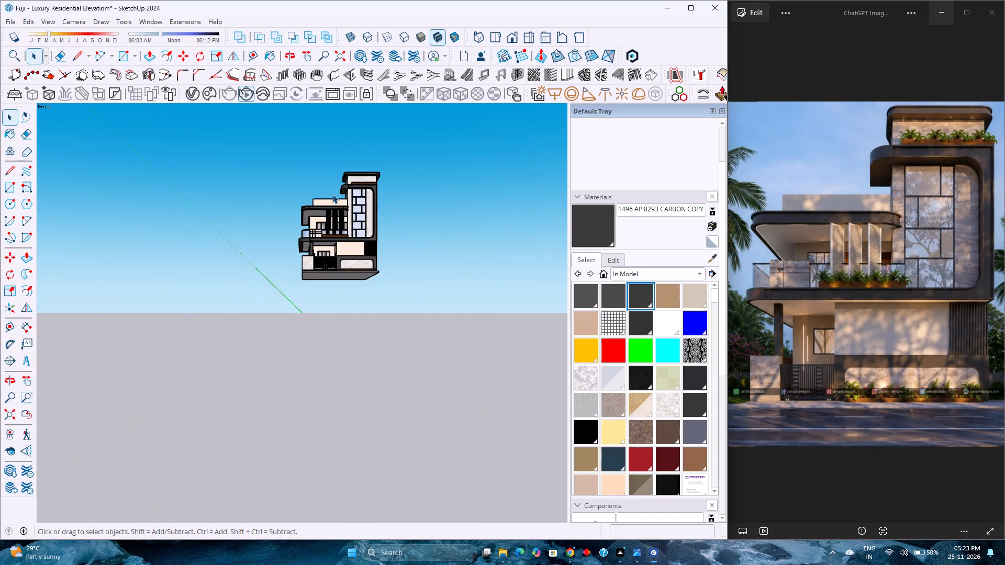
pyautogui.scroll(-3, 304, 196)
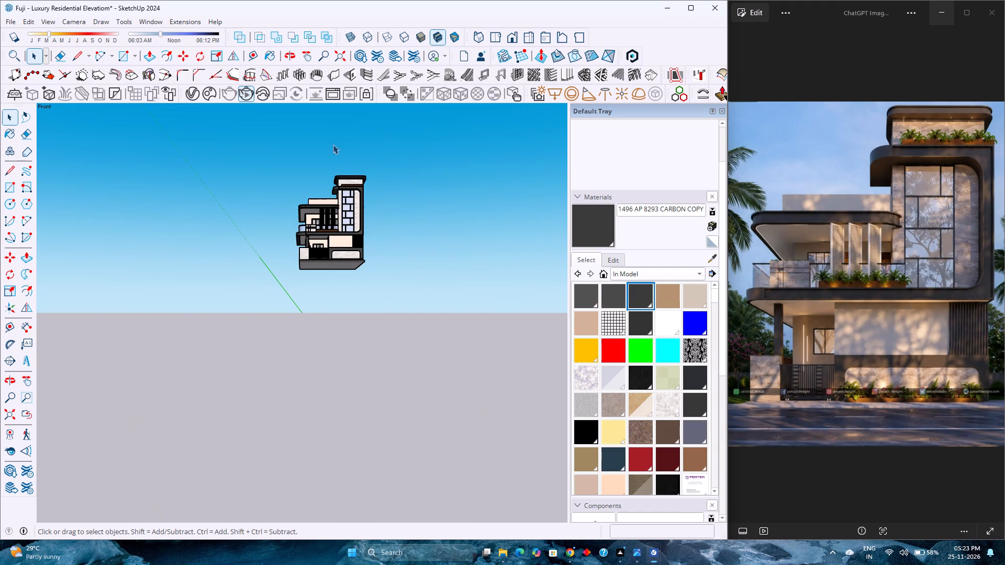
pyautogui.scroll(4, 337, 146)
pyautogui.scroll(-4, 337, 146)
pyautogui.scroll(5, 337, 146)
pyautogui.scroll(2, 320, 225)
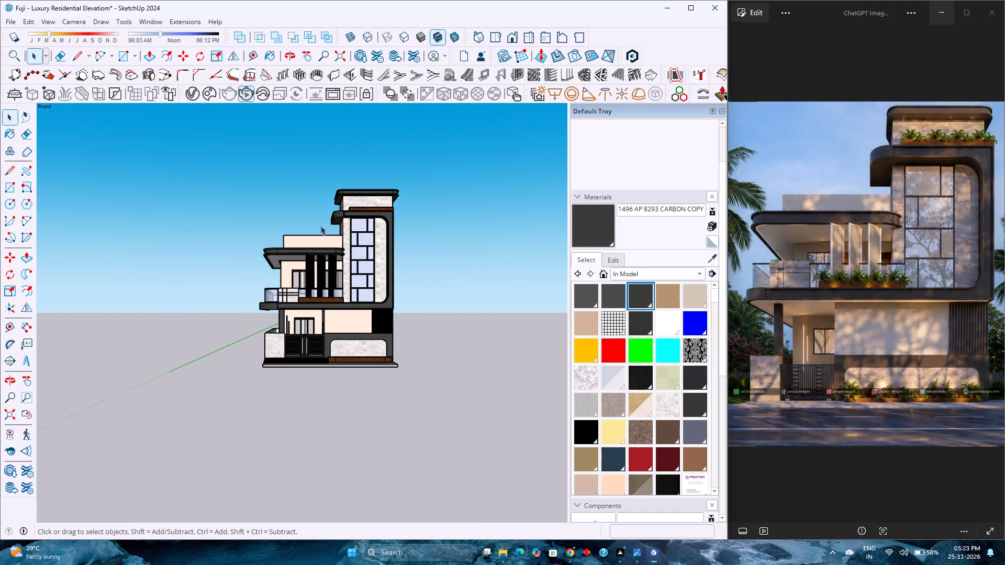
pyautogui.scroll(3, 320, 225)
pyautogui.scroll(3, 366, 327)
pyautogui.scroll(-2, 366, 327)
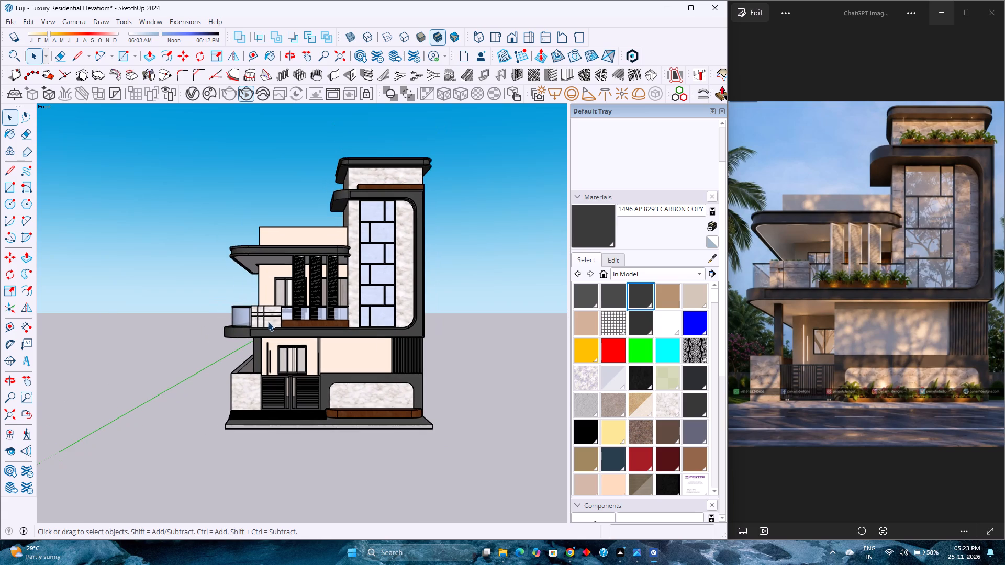
# Fit the whole building in the front view and examine its overall massing, tower and balcony proportions.
pyautogui.click(4, 414)
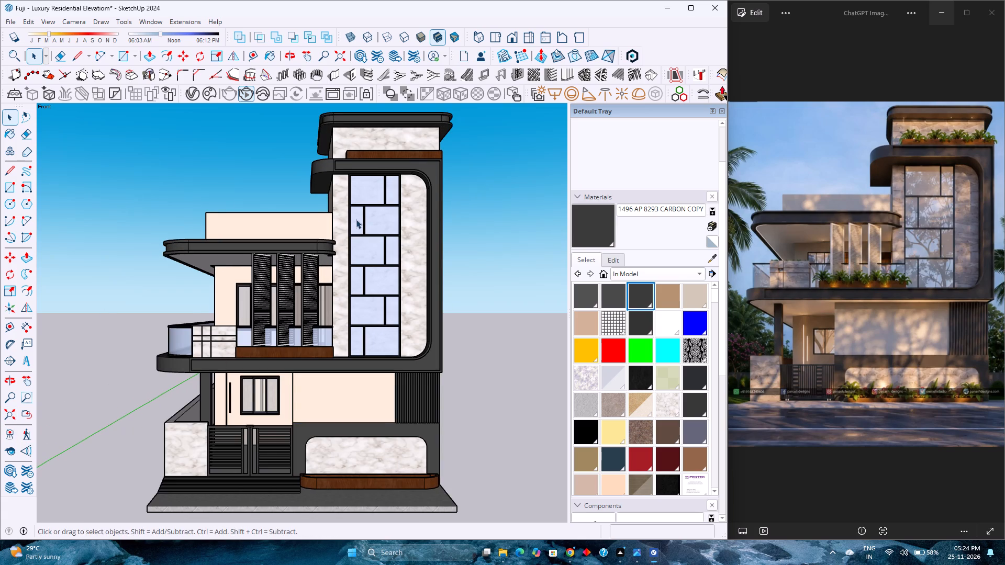
pyautogui.scroll(-2, 356, 236)
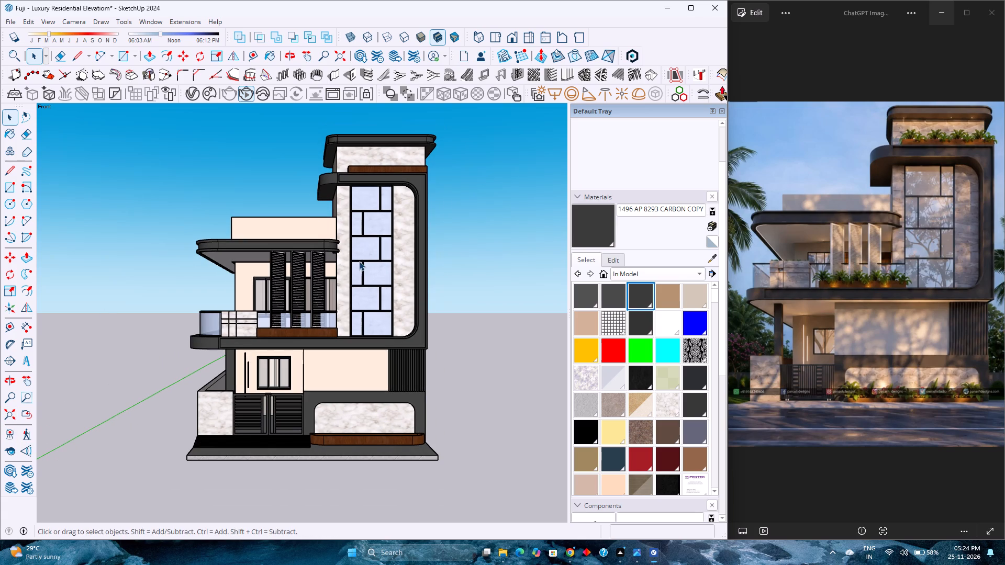
pyautogui.scroll(-1, 137, 323)
pyautogui.scroll(2, 137, 323)
pyautogui.scroll(-3, 137, 323)
pyautogui.scroll(2, 135, 323)
pyautogui.scroll(-3, 133, 323)
pyautogui.scroll(1, 133, 323)
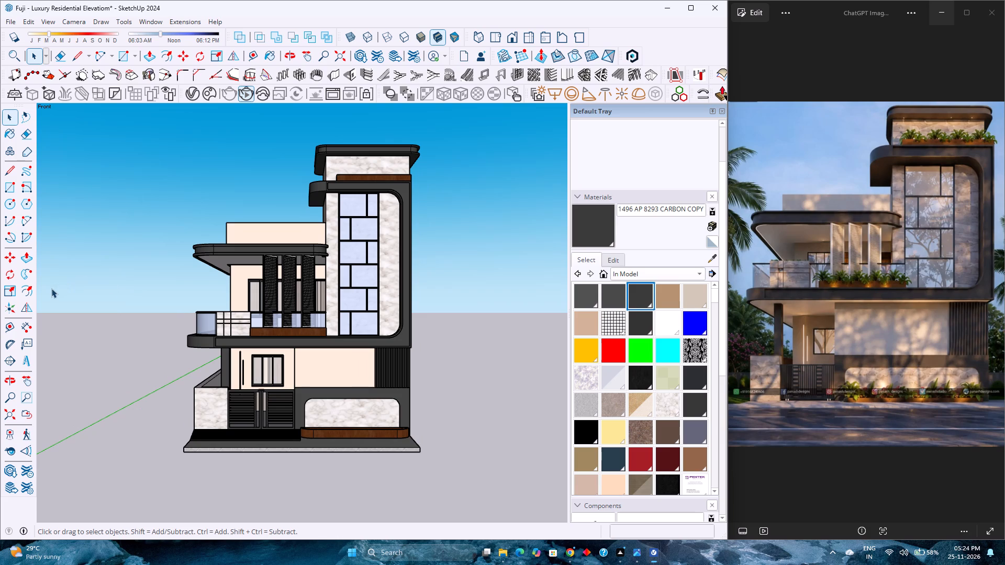
pyautogui.click(12, 412)
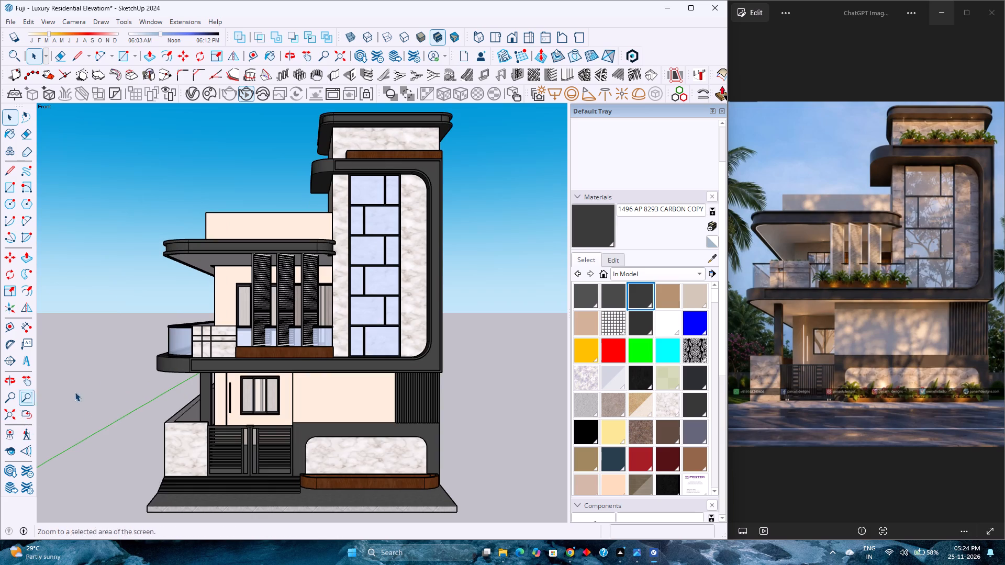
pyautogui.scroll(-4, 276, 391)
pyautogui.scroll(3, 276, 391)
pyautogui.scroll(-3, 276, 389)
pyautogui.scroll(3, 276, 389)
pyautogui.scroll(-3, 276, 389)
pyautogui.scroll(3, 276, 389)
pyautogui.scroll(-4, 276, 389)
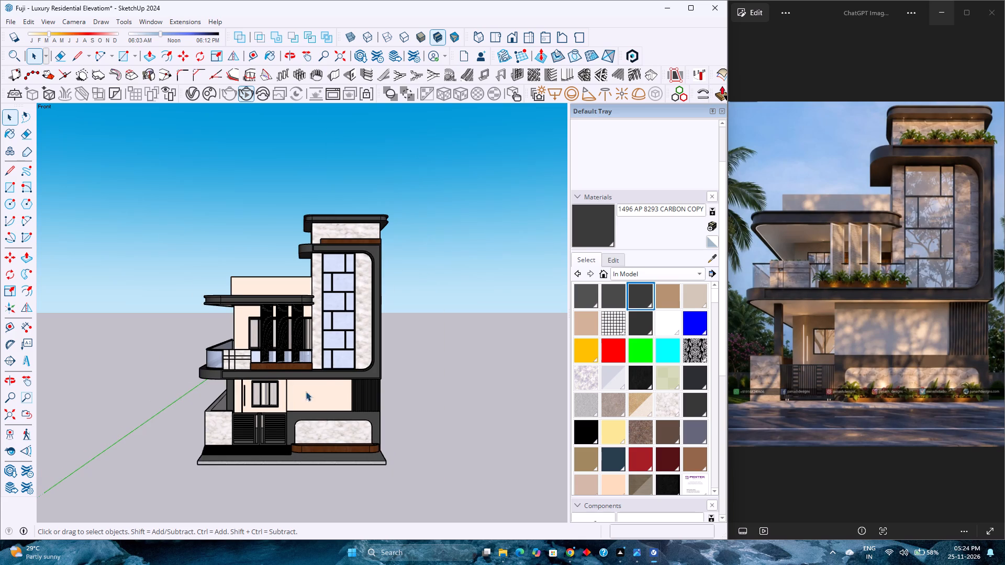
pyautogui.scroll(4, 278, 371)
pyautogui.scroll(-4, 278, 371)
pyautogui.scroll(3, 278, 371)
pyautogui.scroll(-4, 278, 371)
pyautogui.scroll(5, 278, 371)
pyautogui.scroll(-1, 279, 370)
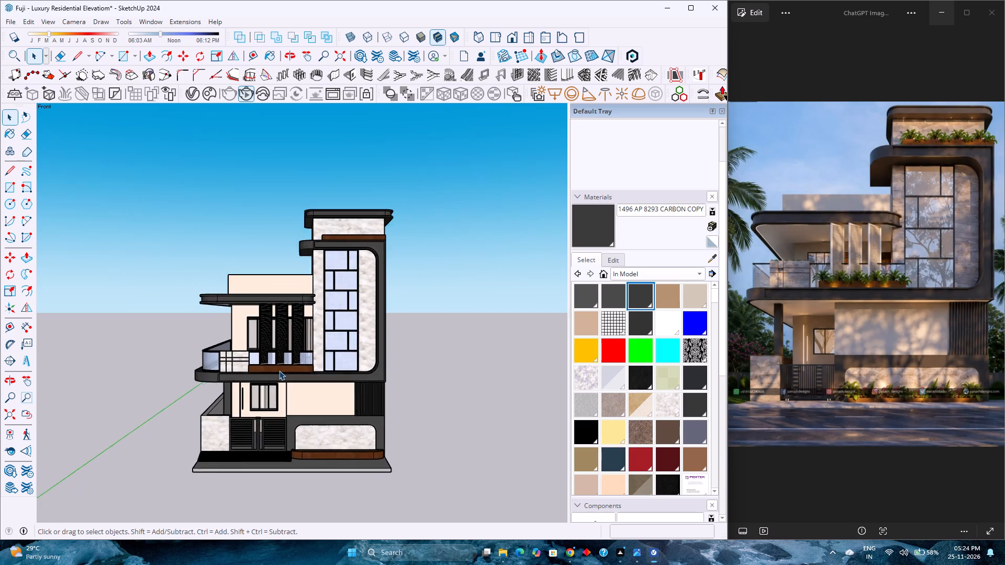
# Examine the whole building from low oblique angles, including the balcony soffits, vertical louvers and tower frame.
pyautogui.scroll(4, 279, 370)
pyautogui.moveTo(281, 368); pyautogui.dragTo(368, 281, button='middle')
pyautogui.middleClick(368, 281)
pyautogui.click(6, 420)
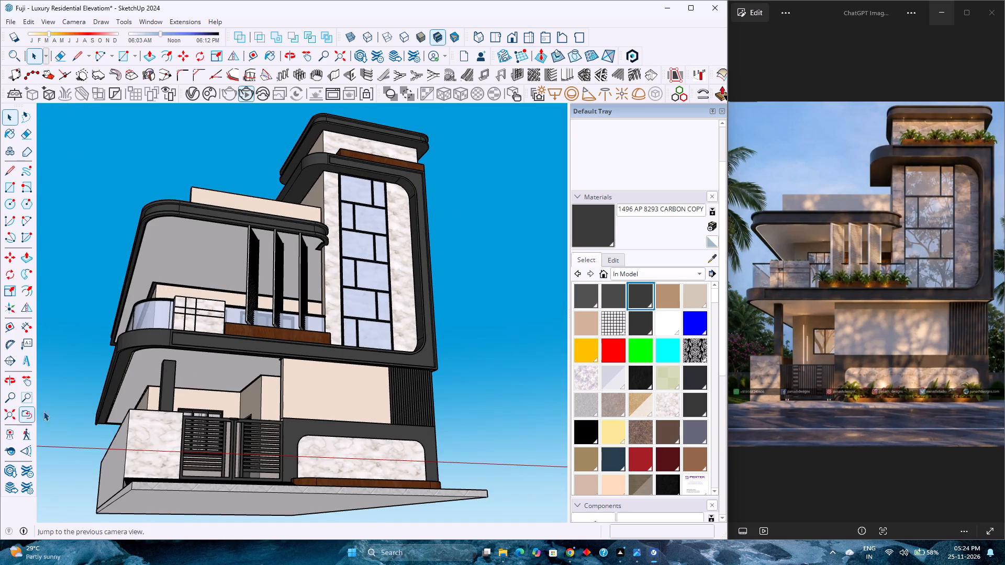
pyautogui.moveTo(282, 376); pyautogui.dragTo(131, 396, button='middle')
pyautogui.middleClick(131, 396)
pyautogui.click(7, 412)
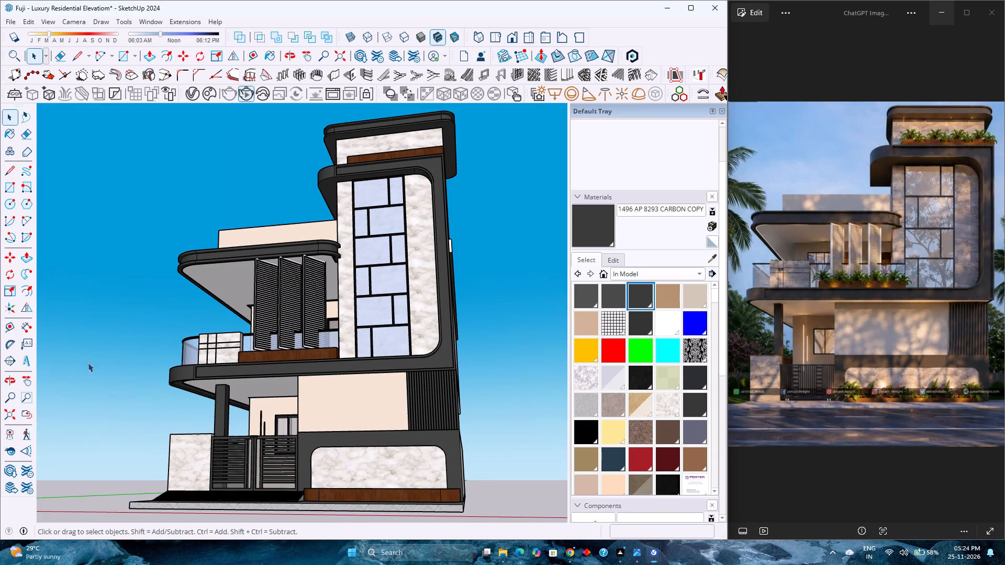
# Return to the standard front view and show the full elevation from the tower roof to the plinth.
pyautogui.click(510, 43)
pyautogui.scroll(-2, 345, 332)
pyautogui.scroll(2, 345, 332)
pyautogui.scroll(-1, 345, 332)
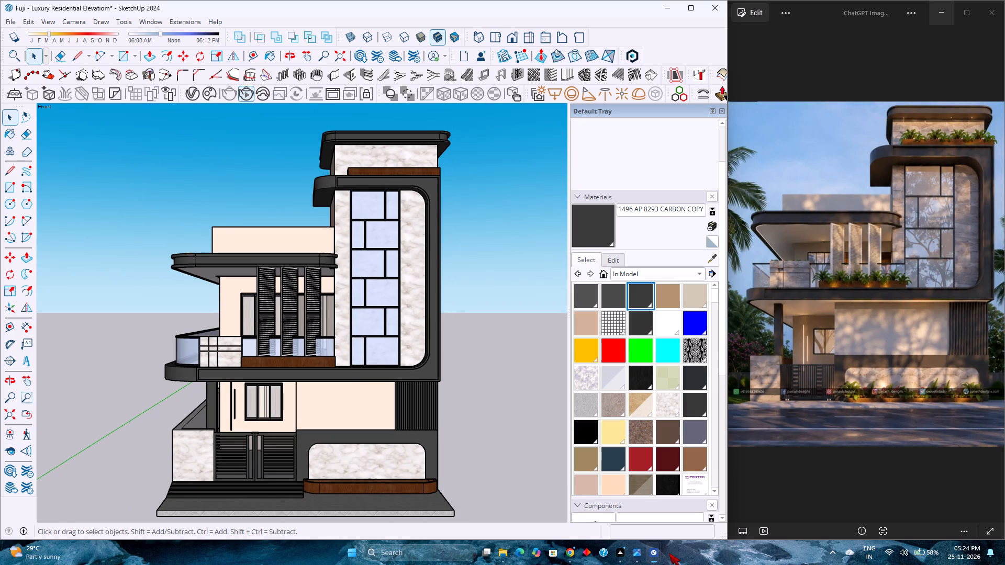
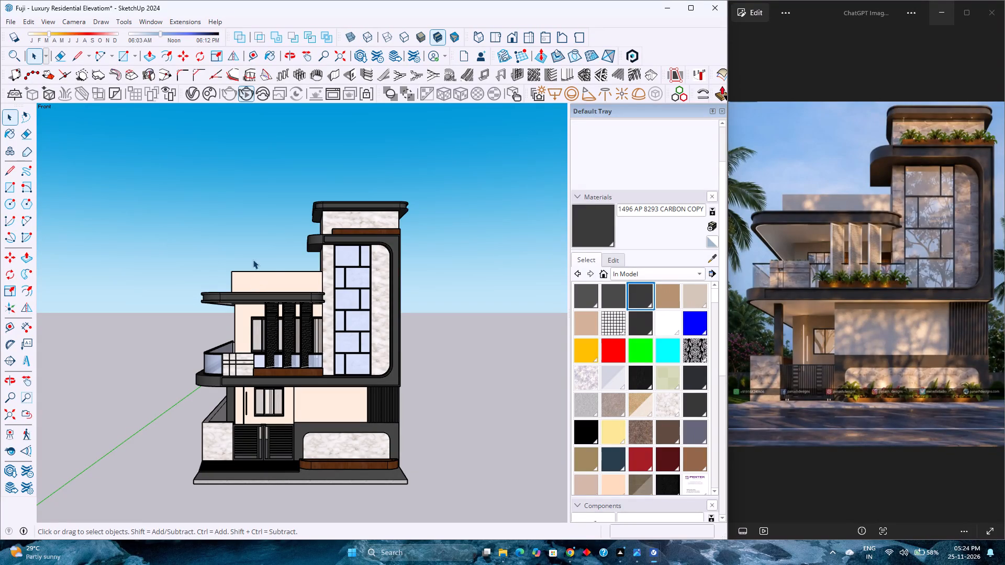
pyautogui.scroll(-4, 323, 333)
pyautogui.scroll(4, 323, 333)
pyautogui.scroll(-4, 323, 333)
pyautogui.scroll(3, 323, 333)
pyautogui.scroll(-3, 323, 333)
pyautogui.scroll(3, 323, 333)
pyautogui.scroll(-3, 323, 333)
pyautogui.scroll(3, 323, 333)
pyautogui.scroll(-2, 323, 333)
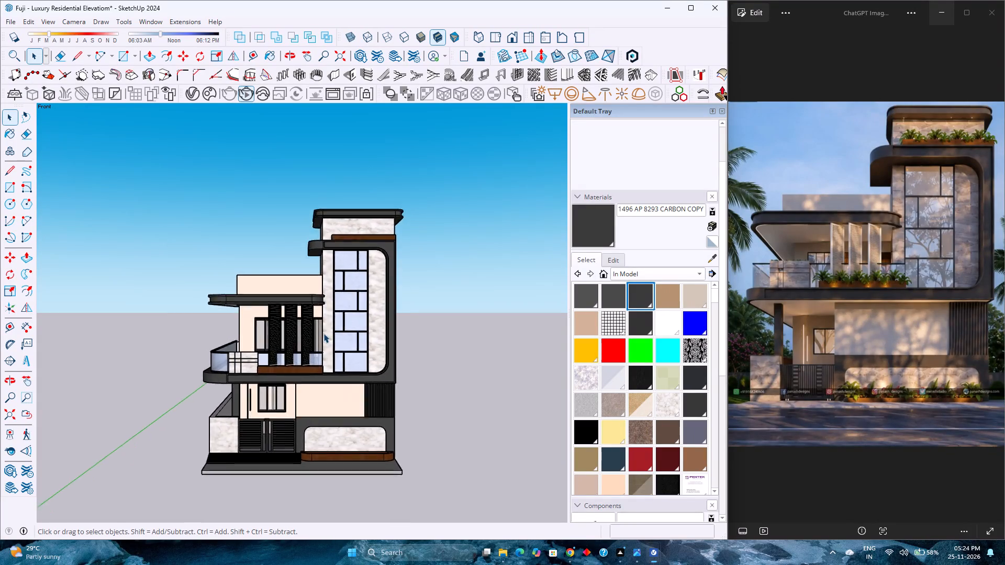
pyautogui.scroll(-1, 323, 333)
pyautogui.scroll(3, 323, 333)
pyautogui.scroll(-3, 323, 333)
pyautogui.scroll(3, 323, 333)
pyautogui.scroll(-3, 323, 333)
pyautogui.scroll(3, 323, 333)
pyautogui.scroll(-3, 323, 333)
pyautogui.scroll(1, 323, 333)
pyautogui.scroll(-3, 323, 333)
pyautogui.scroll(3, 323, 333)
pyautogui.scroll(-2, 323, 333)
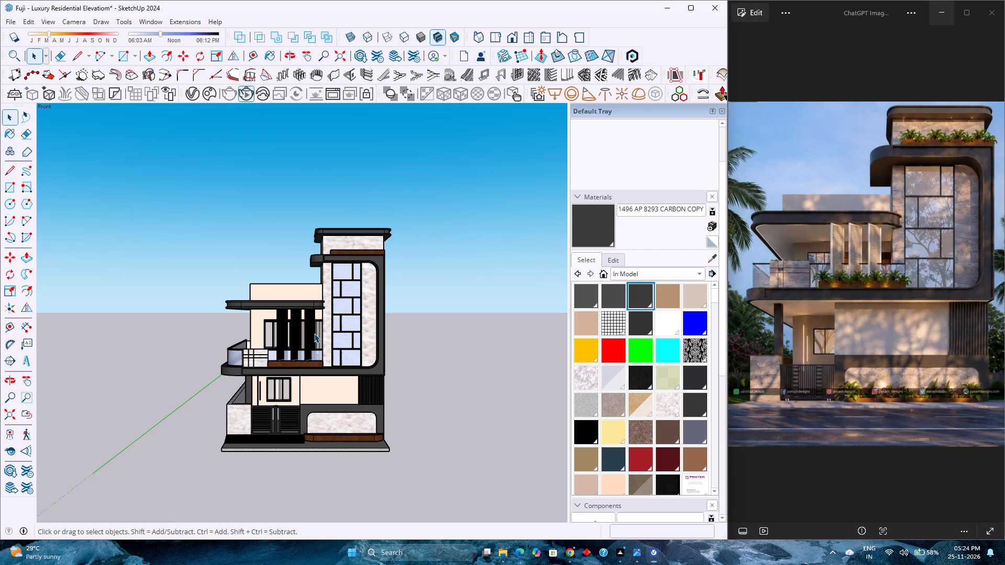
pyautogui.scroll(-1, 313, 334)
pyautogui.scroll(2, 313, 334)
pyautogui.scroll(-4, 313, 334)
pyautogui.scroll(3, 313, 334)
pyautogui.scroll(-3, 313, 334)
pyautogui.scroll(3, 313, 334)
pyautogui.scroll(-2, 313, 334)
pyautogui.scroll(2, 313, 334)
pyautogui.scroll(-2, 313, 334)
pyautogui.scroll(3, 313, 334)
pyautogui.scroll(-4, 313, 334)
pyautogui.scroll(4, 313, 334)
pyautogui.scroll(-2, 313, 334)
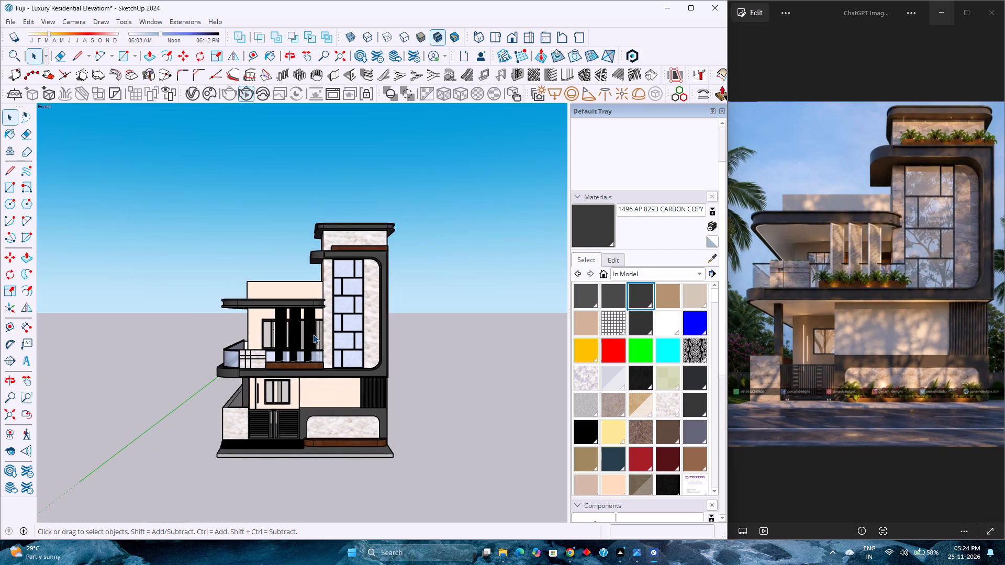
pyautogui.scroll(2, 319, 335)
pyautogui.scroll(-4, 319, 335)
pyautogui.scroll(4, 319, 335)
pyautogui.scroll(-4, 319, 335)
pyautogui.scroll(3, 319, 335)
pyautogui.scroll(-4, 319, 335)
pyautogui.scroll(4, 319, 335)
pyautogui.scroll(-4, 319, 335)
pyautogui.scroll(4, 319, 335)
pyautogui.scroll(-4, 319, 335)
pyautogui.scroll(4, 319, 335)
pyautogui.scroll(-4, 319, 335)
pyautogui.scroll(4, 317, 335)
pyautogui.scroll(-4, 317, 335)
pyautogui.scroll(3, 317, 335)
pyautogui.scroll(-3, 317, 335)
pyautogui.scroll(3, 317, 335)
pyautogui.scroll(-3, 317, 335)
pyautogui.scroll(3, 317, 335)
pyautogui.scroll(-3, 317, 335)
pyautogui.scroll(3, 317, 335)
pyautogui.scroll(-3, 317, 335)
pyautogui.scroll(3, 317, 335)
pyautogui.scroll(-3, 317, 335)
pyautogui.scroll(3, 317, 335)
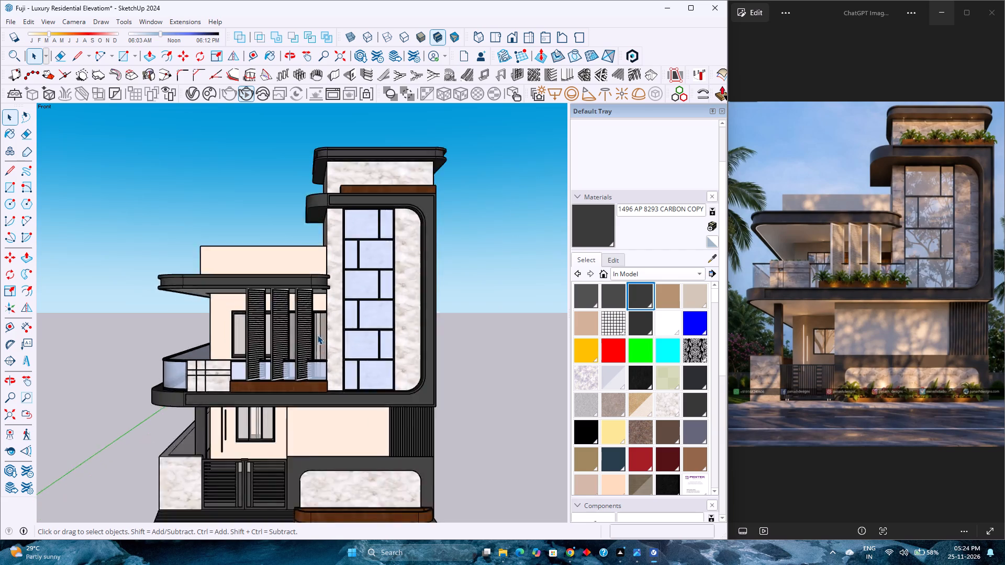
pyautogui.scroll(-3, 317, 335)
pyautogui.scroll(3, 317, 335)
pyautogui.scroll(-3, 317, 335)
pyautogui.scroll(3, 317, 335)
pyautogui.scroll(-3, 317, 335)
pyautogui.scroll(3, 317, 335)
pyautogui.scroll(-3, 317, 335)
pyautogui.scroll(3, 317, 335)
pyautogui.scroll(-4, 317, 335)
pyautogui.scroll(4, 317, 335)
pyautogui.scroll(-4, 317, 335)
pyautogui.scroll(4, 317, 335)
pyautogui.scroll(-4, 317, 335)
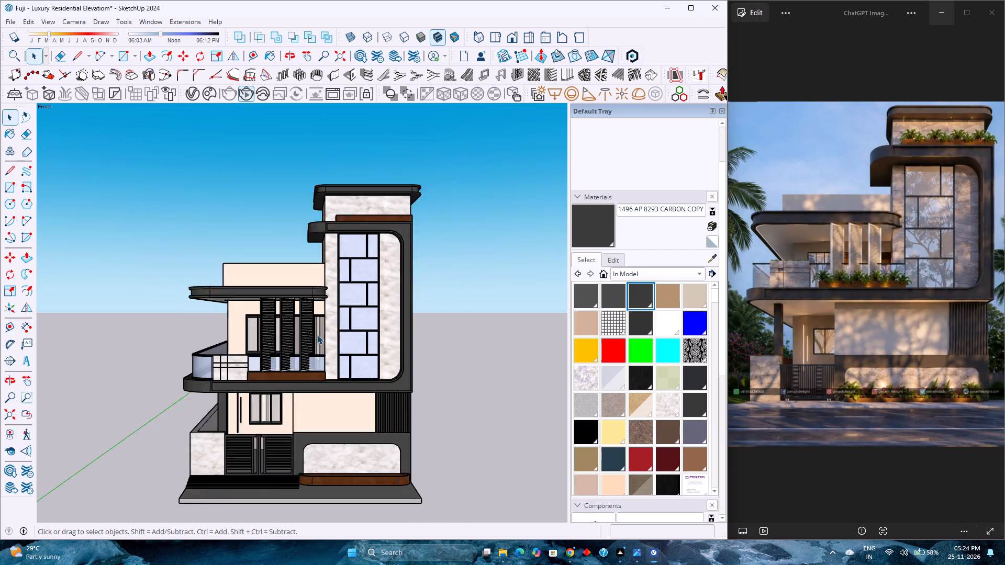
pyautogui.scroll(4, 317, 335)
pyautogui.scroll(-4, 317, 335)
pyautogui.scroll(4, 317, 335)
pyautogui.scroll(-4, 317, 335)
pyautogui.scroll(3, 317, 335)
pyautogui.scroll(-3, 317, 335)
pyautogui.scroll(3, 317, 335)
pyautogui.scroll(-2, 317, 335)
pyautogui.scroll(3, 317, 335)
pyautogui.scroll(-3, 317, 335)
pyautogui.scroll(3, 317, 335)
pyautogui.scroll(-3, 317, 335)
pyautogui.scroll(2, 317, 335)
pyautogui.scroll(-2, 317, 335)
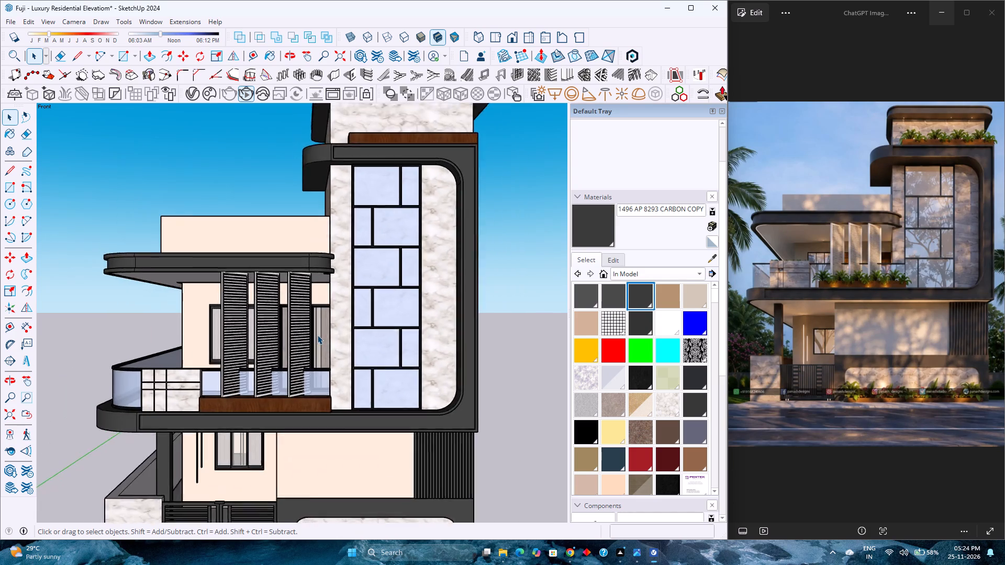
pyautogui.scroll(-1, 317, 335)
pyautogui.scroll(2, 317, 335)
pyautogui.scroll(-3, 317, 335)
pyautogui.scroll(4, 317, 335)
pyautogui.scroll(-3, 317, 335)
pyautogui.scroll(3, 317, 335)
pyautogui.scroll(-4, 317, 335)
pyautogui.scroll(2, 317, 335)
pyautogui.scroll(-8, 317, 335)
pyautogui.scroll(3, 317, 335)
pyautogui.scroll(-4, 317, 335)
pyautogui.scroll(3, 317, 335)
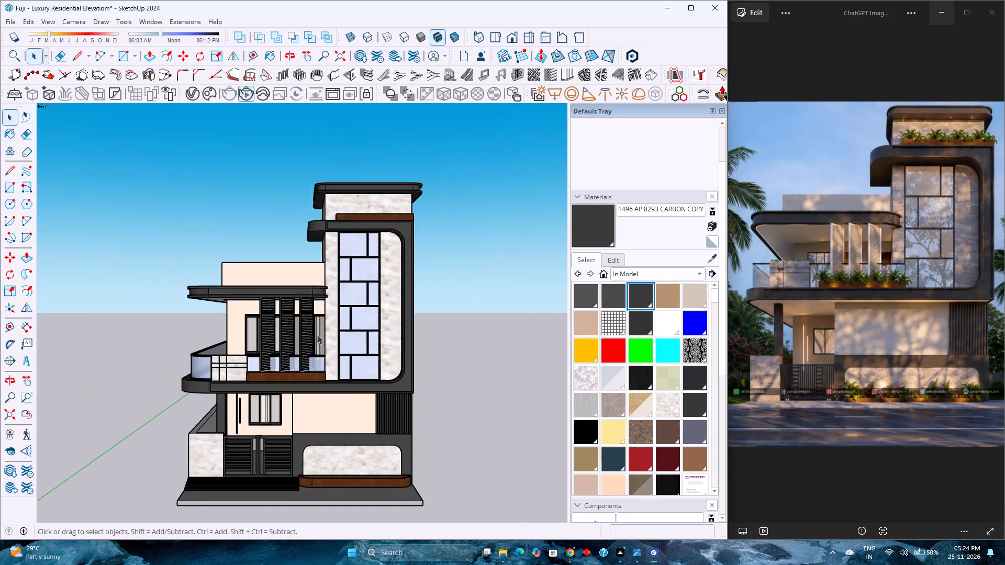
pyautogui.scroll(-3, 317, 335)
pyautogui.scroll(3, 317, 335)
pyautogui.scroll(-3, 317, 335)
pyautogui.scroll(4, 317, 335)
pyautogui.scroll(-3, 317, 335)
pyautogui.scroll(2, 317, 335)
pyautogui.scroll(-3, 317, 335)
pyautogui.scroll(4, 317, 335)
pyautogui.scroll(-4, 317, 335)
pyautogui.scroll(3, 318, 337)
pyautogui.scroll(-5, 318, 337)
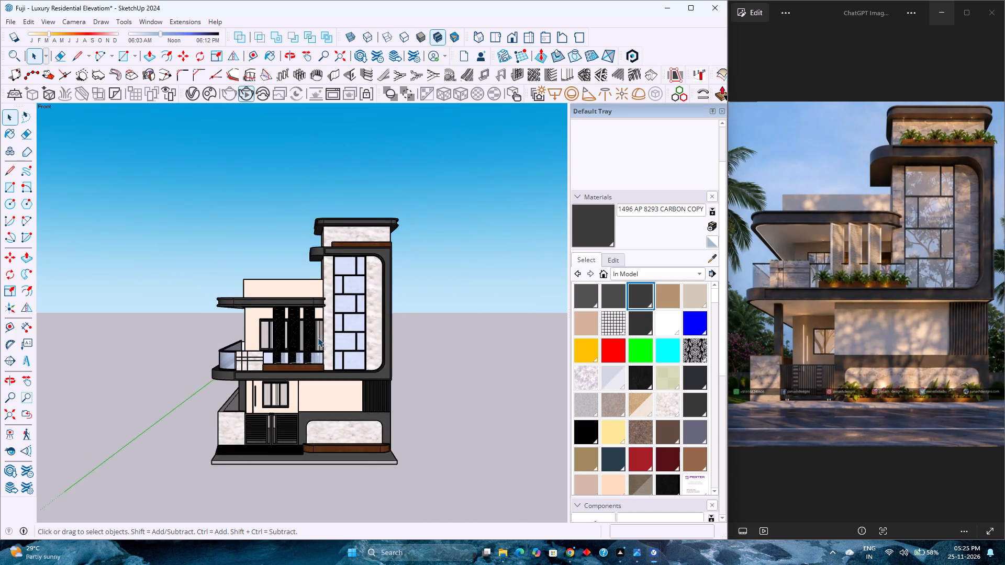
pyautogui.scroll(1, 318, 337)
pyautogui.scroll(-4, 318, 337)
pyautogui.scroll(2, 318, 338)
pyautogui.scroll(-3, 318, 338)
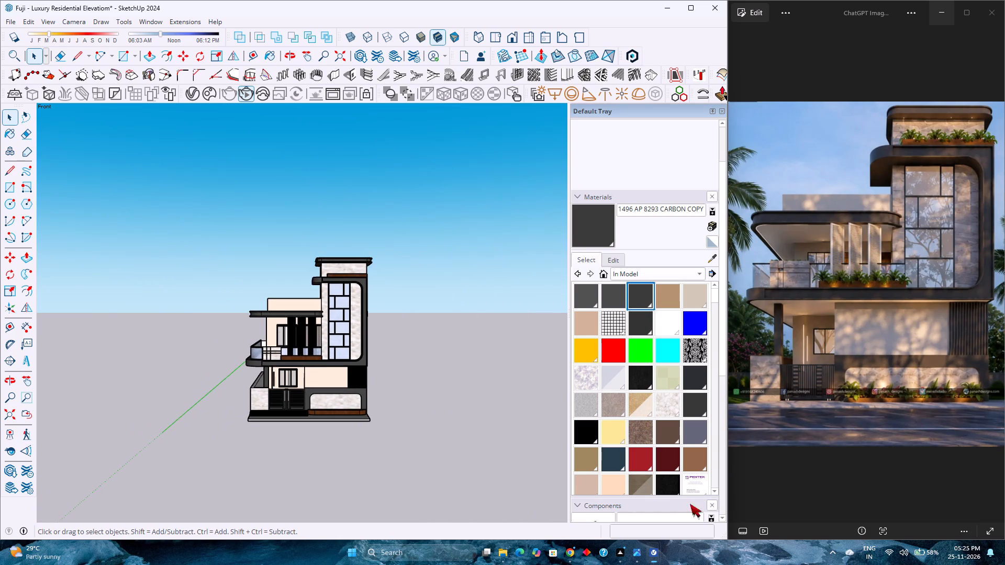
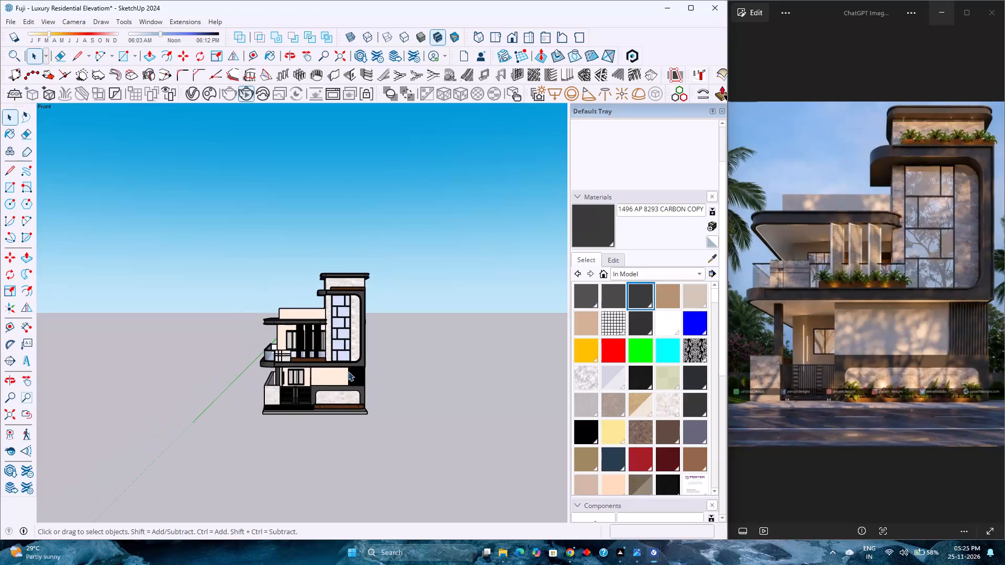
# Examine the house's front elevation, covering the tower glazing, balcony louvres, ground-floor wall, gate and compound wall.
pyautogui.scroll(2, 348, 371)
pyautogui.scroll(-1, 313, 381)
pyautogui.scroll(4, 313, 381)
pyautogui.scroll(-4, 313, 381)
pyautogui.scroll(3, 313, 381)
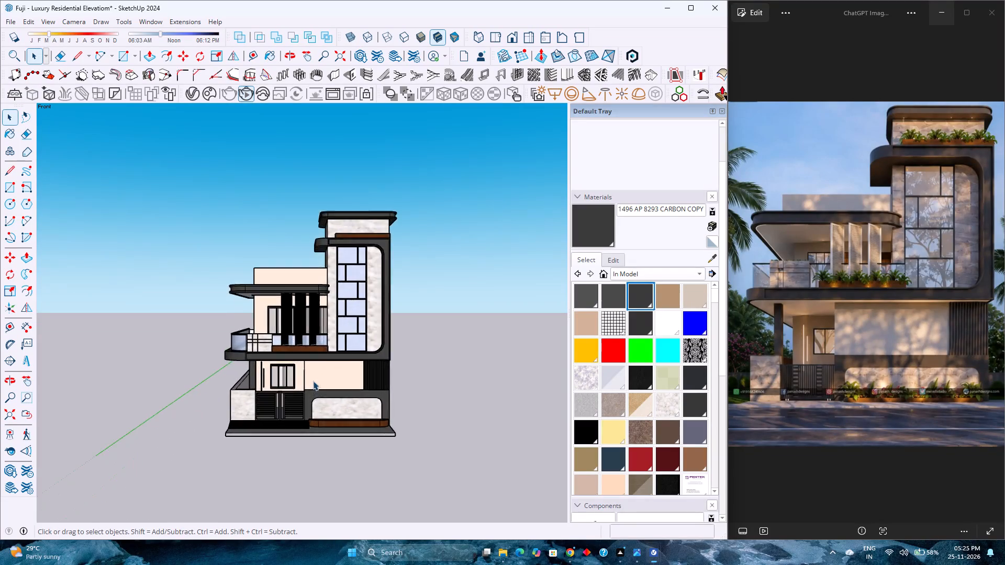
pyautogui.scroll(-3, 311, 381)
pyautogui.scroll(4, 311, 381)
pyautogui.scroll(-3, 311, 381)
pyautogui.scroll(1, 311, 381)
pyautogui.scroll(-1, 311, 381)
pyautogui.scroll(4, 311, 381)
pyautogui.scroll(-4, 311, 381)
pyautogui.scroll(3, 311, 381)
pyautogui.scroll(-4, 311, 381)
pyautogui.scroll(3, 311, 381)
pyautogui.scroll(-3, 311, 381)
pyautogui.scroll(4, 311, 381)
pyautogui.scroll(-4, 311, 381)
pyautogui.scroll(4, 311, 381)
pyautogui.scroll(-4, 311, 381)
pyautogui.scroll(4, 311, 381)
pyautogui.scroll(-3, 311, 381)
pyautogui.scroll(3, 311, 381)
pyautogui.scroll(-4, 311, 381)
pyautogui.scroll(4, 311, 381)
pyautogui.scroll(-4, 311, 381)
pyautogui.scroll(2, 311, 381)
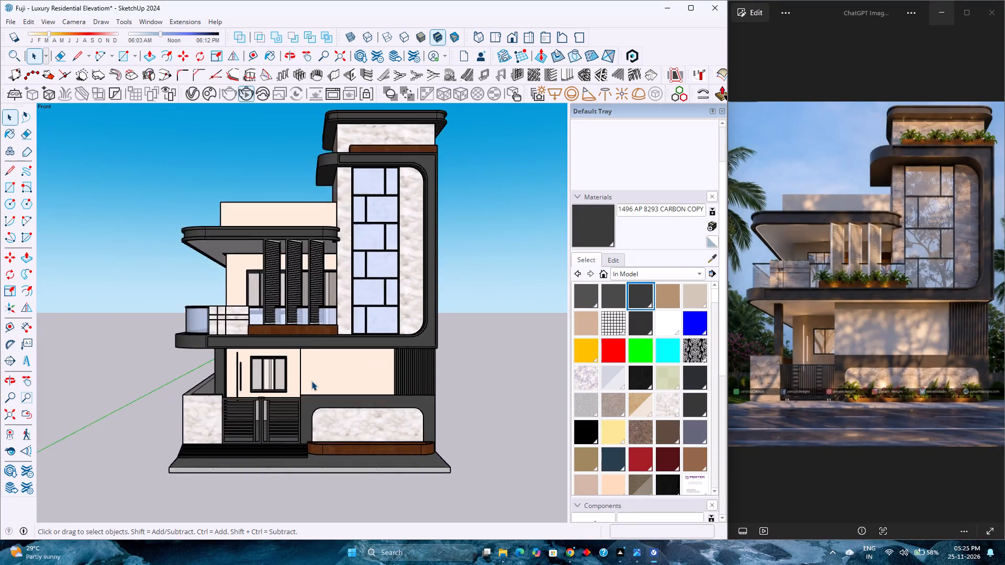
pyautogui.scroll(1, 311, 381)
pyautogui.scroll(-3, 311, 381)
pyautogui.scroll(3, 311, 381)
pyautogui.scroll(-3, 311, 381)
pyautogui.scroll(3, 311, 381)
pyautogui.scroll(-2, 311, 382)
pyautogui.scroll(2, 308, 385)
pyautogui.scroll(-2, 289, 383)
pyautogui.scroll(2, 289, 383)
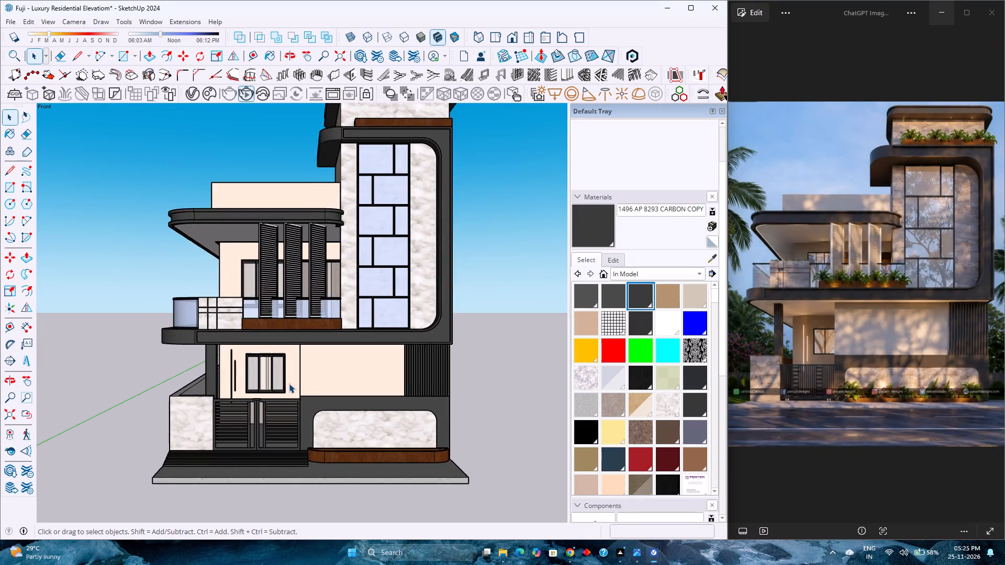
pyautogui.scroll(1, 289, 383)
pyautogui.scroll(-3, 288, 383)
pyautogui.scroll(2, 288, 383)
pyautogui.scroll(-3, 288, 383)
pyautogui.scroll(3, 288, 383)
pyautogui.scroll(-3, 288, 383)
pyautogui.scroll(3, 288, 383)
pyautogui.scroll(-3, 288, 383)
pyautogui.scroll(3, 288, 383)
pyautogui.scroll(-3, 288, 383)
pyautogui.scroll(3, 288, 383)
pyautogui.scroll(-3, 288, 383)
pyautogui.scroll(3, 288, 383)
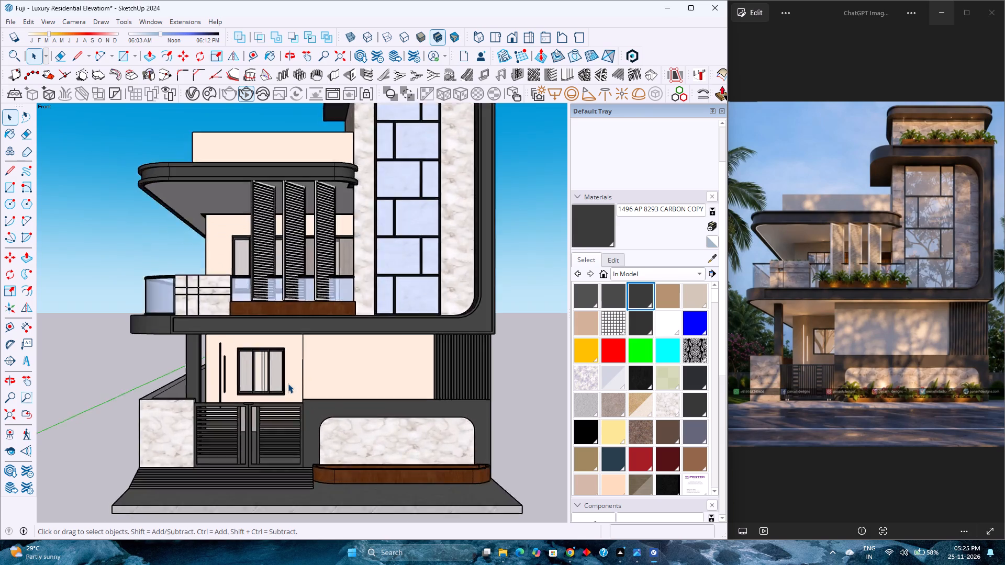
pyautogui.scroll(-3, 288, 383)
pyautogui.scroll(3, 288, 383)
pyautogui.scroll(-3, 288, 383)
pyautogui.scroll(3, 288, 383)
pyautogui.scroll(-4, 288, 383)
pyautogui.scroll(4, 288, 383)
pyautogui.scroll(-4, 288, 383)
pyautogui.scroll(3, 288, 383)
pyautogui.scroll(-3, 288, 383)
pyautogui.scroll(3, 288, 383)
pyautogui.scroll(-3, 288, 383)
pyautogui.scroll(3, 288, 383)
pyautogui.scroll(-3, 288, 383)
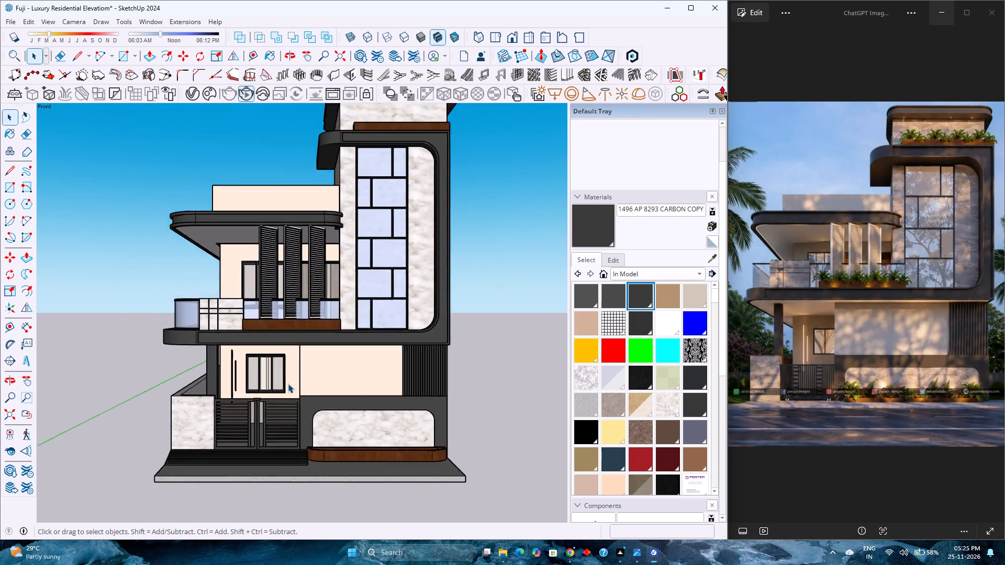
pyautogui.scroll(3, 288, 383)
pyautogui.scroll(-3, 288, 383)
pyautogui.scroll(3, 288, 383)
pyautogui.scroll(-3, 288, 383)
pyautogui.scroll(3, 295, 383)
pyautogui.scroll(-4, 298, 382)
pyautogui.scroll(4, 298, 382)
pyautogui.scroll(-3, 298, 382)
pyautogui.scroll(2, 299, 383)
pyautogui.scroll(-3, 299, 383)
pyautogui.scroll(2, 299, 383)
pyautogui.scroll(-2, 299, 383)
pyautogui.scroll(4, 299, 383)
pyautogui.scroll(-4, 299, 383)
pyautogui.scroll(3, 299, 383)
pyautogui.scroll(-2, 299, 383)
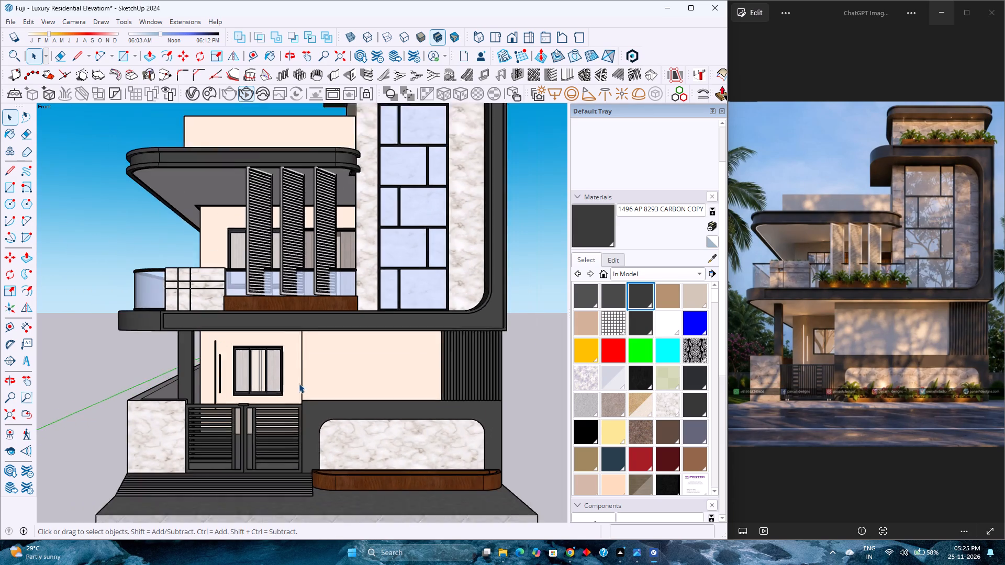
# Inspect the ground-floor front wall up close, around the three-panel window above the gate and the adjoining plain wall.
pyautogui.scroll(1, 299, 383)
pyautogui.scroll(-2, 299, 383)
pyautogui.scroll(3, 299, 383)
pyautogui.scroll(-3, 299, 383)
pyautogui.scroll(2, 299, 383)
pyautogui.scroll(-3, 299, 383)
pyautogui.scroll(3, 299, 383)
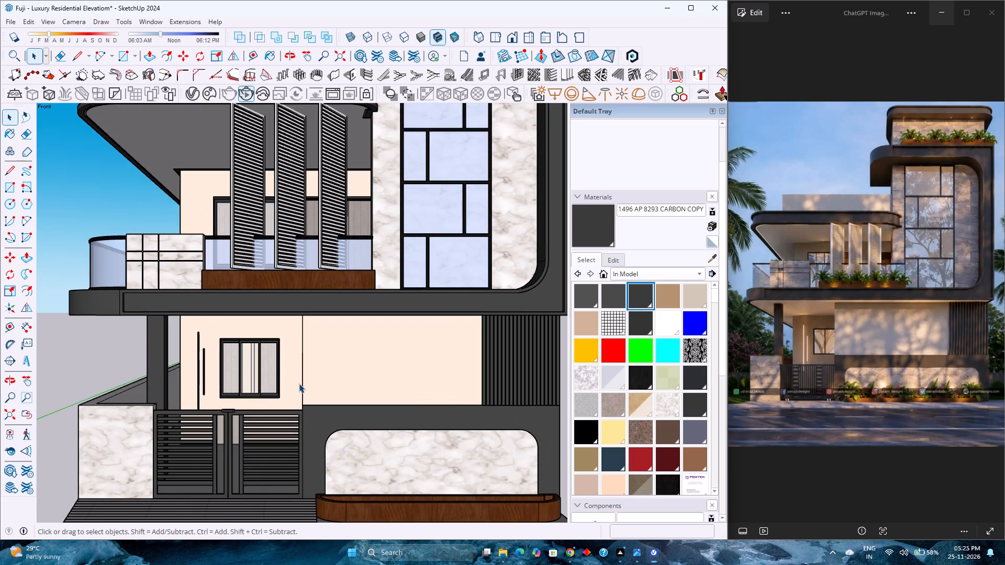
pyautogui.scroll(-2, 299, 383)
pyautogui.scroll(3, 299, 383)
pyautogui.scroll(-2, 299, 383)
pyautogui.scroll(2, 299, 384)
pyautogui.scroll(-3, 299, 384)
pyautogui.scroll(3, 299, 384)
pyautogui.scroll(-2, 299, 384)
pyautogui.scroll(2, 299, 384)
pyautogui.scroll(-2, 299, 384)
pyautogui.scroll(3, 299, 384)
pyautogui.scroll(-3, 299, 384)
pyautogui.scroll(2, 299, 384)
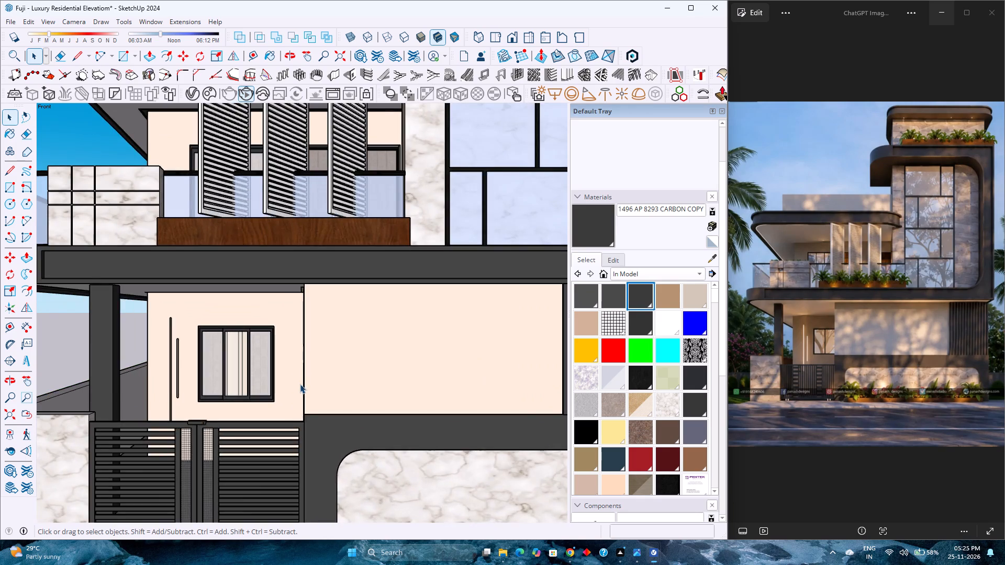
pyautogui.scroll(-2, 301, 383)
pyautogui.scroll(2, 301, 383)
pyautogui.scroll(-2, 301, 383)
pyautogui.scroll(2, 301, 383)
pyautogui.scroll(-2, 301, 383)
pyautogui.scroll(2, 301, 383)
pyautogui.scroll(-3, 301, 383)
pyautogui.scroll(3, 301, 383)
pyautogui.scroll(-3, 301, 383)
pyautogui.scroll(1, 301, 383)
pyautogui.scroll(-1, 295, 383)
pyautogui.scroll(3, 295, 384)
pyautogui.scroll(-3, 295, 384)
pyautogui.scroll(3, 295, 384)
pyautogui.scroll(-3, 295, 384)
pyautogui.scroll(3, 295, 384)
pyautogui.scroll(-1, 295, 384)
pyautogui.scroll(1, 295, 384)
pyautogui.scroll(-3, 295, 384)
pyautogui.scroll(3, 295, 384)
pyautogui.scroll(-3, 295, 384)
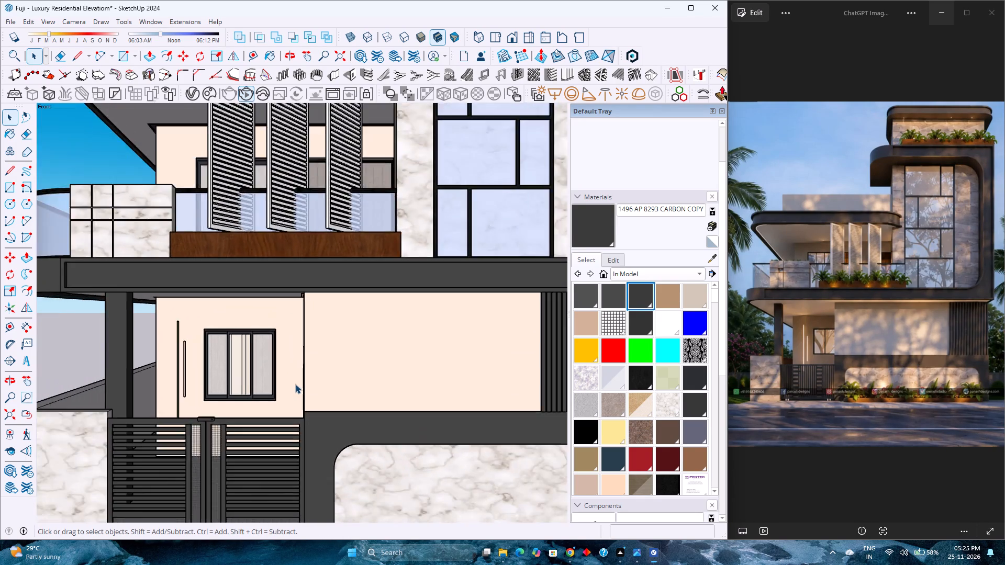
pyautogui.scroll(2, 295, 384)
pyautogui.scroll(-3, 295, 384)
pyautogui.scroll(3, 295, 384)
pyautogui.scroll(-3, 295, 384)
pyautogui.scroll(2, 295, 384)
pyautogui.scroll(-2, 295, 384)
pyautogui.scroll(3, 295, 384)
pyautogui.scroll(-3, 295, 384)
pyautogui.scroll(3, 295, 384)
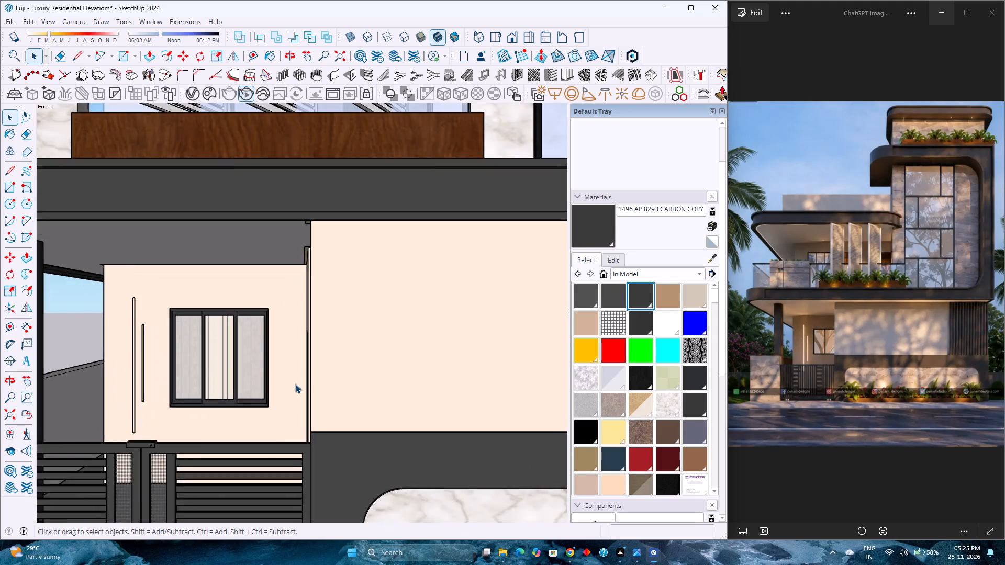
pyautogui.scroll(-1, 295, 384)
pyautogui.scroll(1, 295, 384)
pyautogui.scroll(-3, 295, 384)
pyautogui.scroll(3, 295, 384)
pyautogui.scroll(-3, 295, 384)
pyautogui.scroll(3, 295, 384)
pyautogui.scroll(-3, 295, 384)
pyautogui.scroll(2, 295, 384)
pyautogui.scroll(-2, 295, 384)
pyautogui.scroll(2, 295, 384)
pyautogui.scroll(-1, 295, 384)
pyautogui.scroll(2, 295, 384)
pyautogui.scroll(-2, 295, 384)
pyautogui.scroll(2, 295, 384)
pyautogui.scroll(-2, 295, 384)
pyautogui.scroll(2, 295, 384)
pyautogui.scroll(-3, 295, 384)
pyautogui.scroll(3, 295, 384)
pyautogui.scroll(-3, 295, 384)
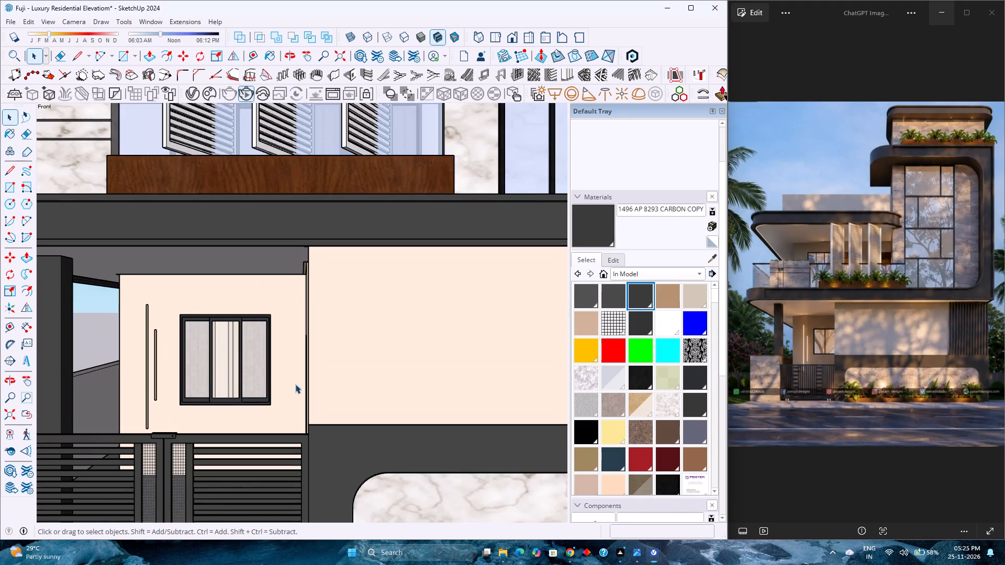
pyautogui.scroll(3, 295, 384)
pyautogui.scroll(-2, 295, 384)
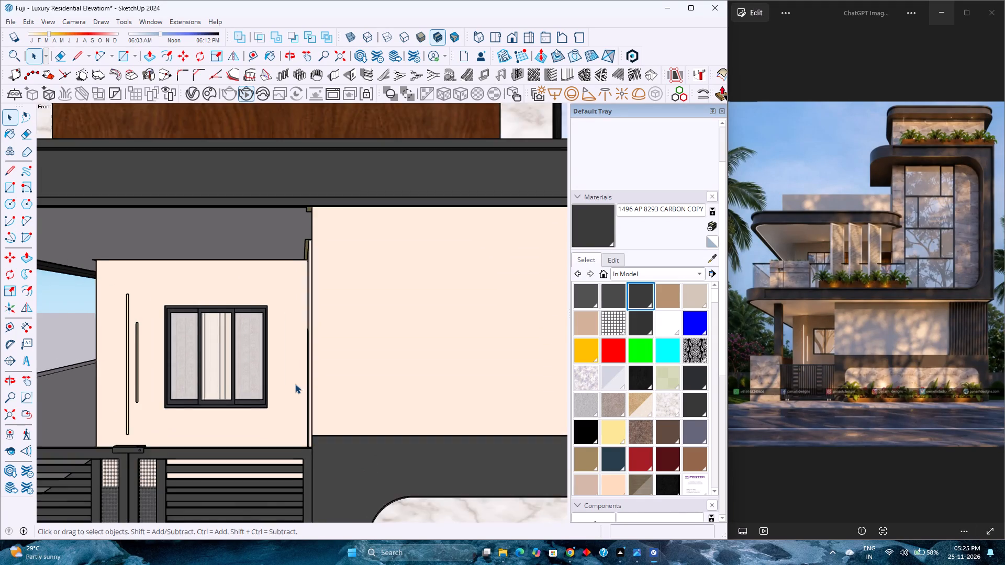
pyautogui.scroll(1, 295, 384)
pyautogui.scroll(-2, 295, 384)
pyautogui.scroll(3, 295, 384)
pyautogui.scroll(-3, 295, 384)
pyautogui.scroll(3, 295, 384)
pyautogui.scroll(-3, 295, 384)
pyautogui.scroll(3, 295, 384)
pyautogui.scroll(-3, 295, 384)
pyautogui.scroll(3, 295, 384)
pyautogui.scroll(-3, 295, 384)
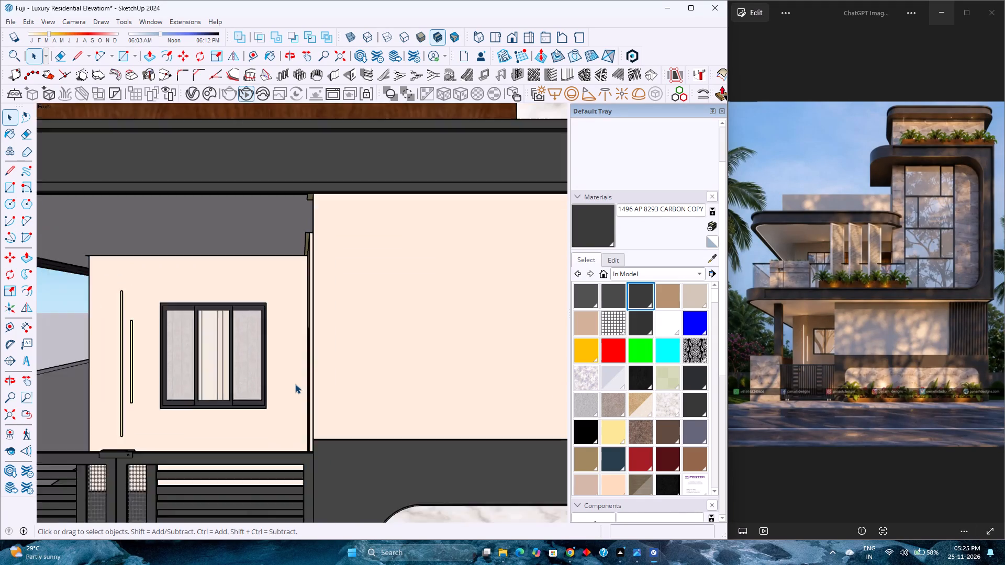
# Examine the whole front elevation, from the tower roof and glazing to the balcony louvres, gate and compound wall.
pyautogui.scroll(-12, 295, 384)
pyautogui.scroll(3, 295, 384)
pyautogui.scroll(-3, 295, 384)
pyautogui.scroll(2, 295, 384)
pyautogui.scroll(-2, 295, 384)
pyautogui.scroll(1, 295, 384)
pyautogui.scroll(-2, 295, 384)
pyautogui.scroll(2, 301, 330)
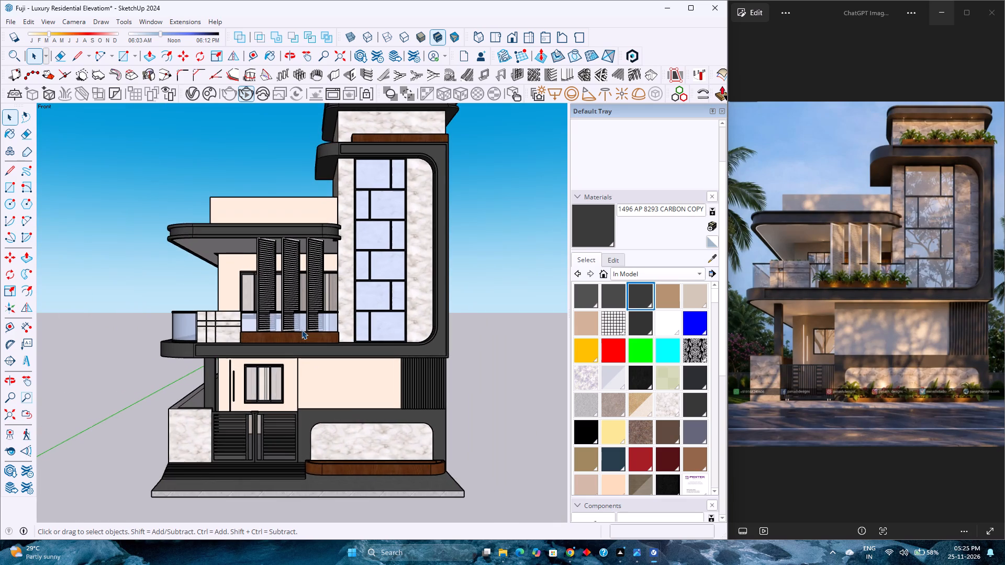
pyautogui.scroll(-1, 301, 330)
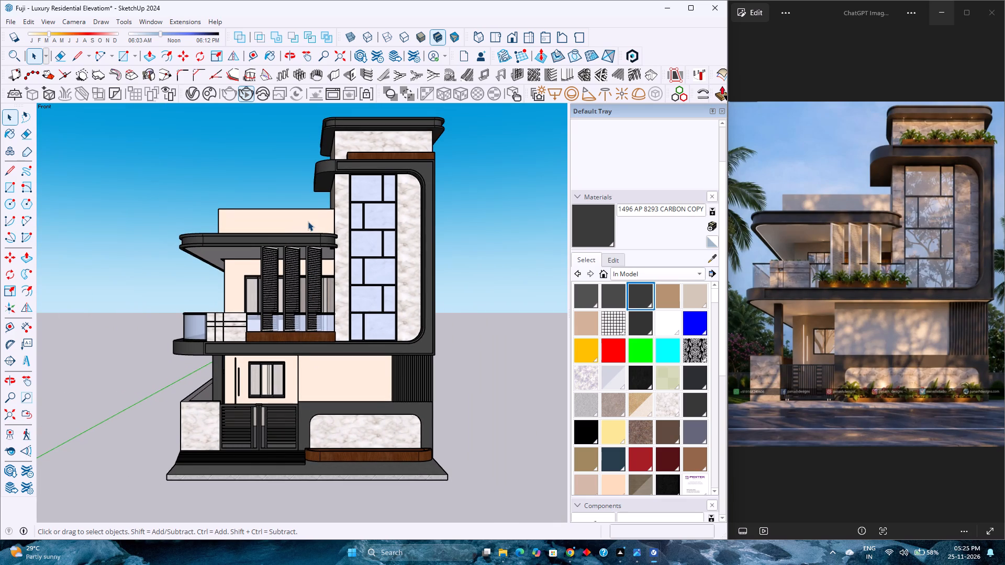
pyautogui.scroll(1, 308, 221)
pyautogui.scroll(-1, 308, 221)
pyautogui.scroll(1, 316, 156)
pyautogui.scroll(-1, 308, 171)
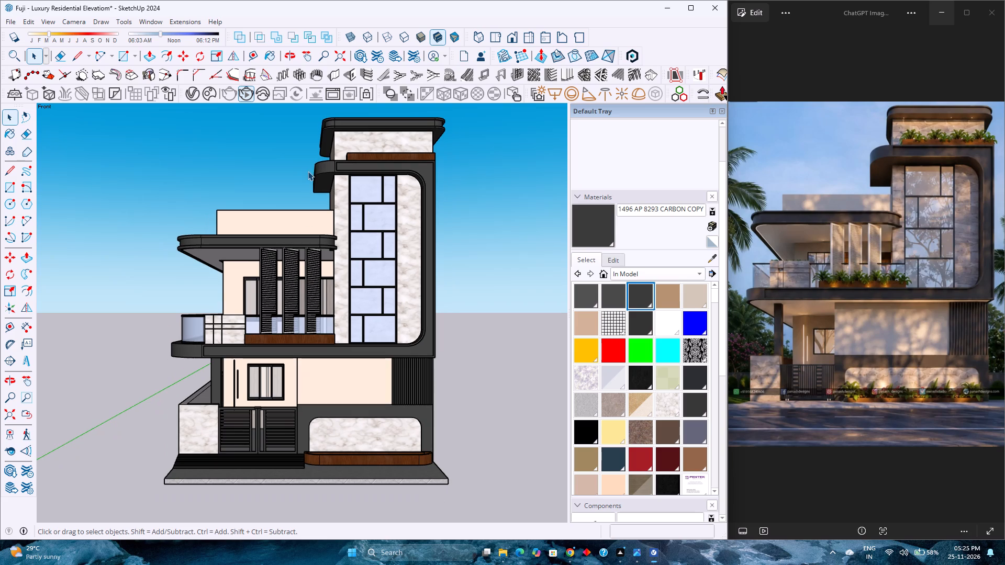
pyautogui.scroll(1, 306, 221)
pyautogui.scroll(-1, 306, 221)
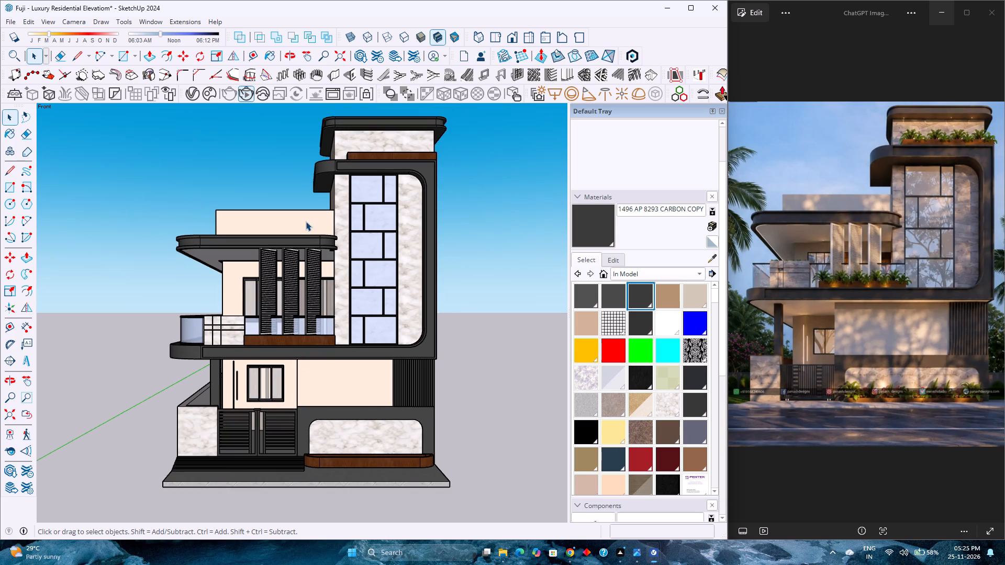
pyautogui.scroll(1, 306, 221)
pyautogui.scroll(-1, 306, 221)
pyautogui.scroll(1, 306, 221)
pyautogui.scroll(-1, 306, 221)
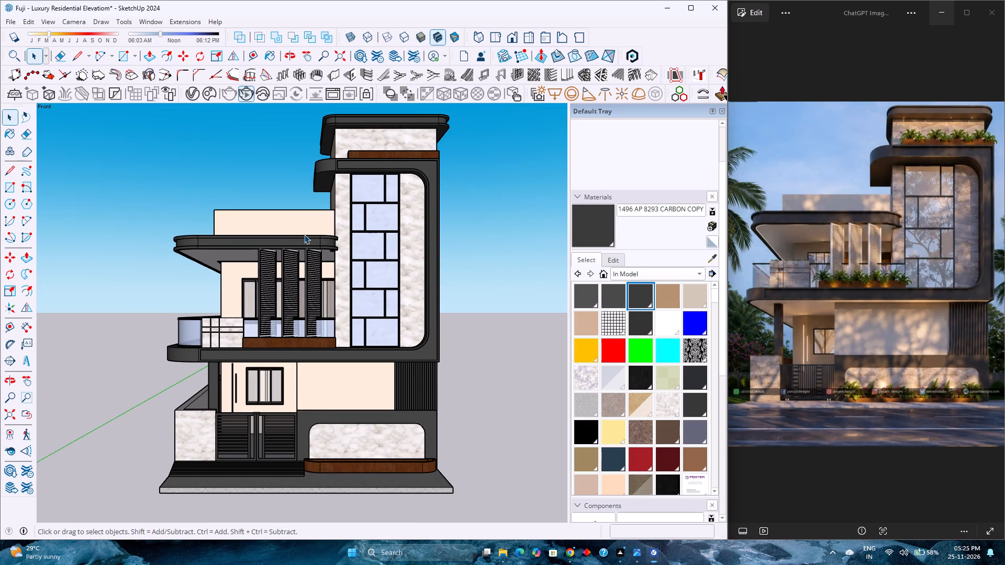
pyautogui.scroll(1, 304, 234)
pyautogui.scroll(-1, 304, 234)
pyautogui.scroll(-3, 296, 302)
pyautogui.scroll(2, 296, 302)
pyautogui.scroll(-2, 296, 302)
pyautogui.scroll(1, 296, 302)
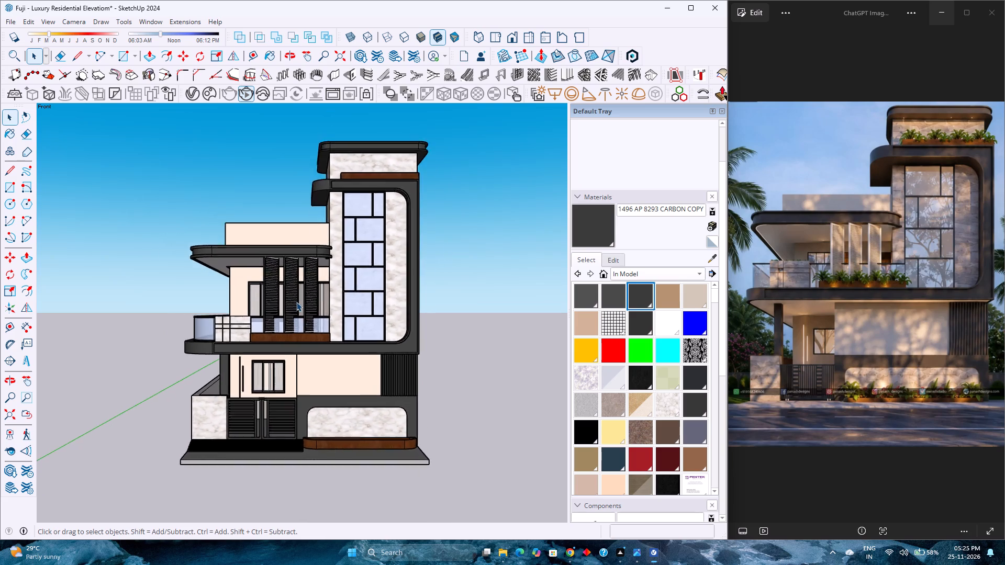
pyautogui.scroll(1, 296, 302)
pyautogui.scroll(-2, 296, 302)
pyautogui.scroll(3, 296, 302)
pyautogui.scroll(-2, 296, 302)
pyautogui.scroll(3, 296, 302)
pyautogui.rightClick(296, 302)
pyautogui.scroll(-1, 296, 302)
pyautogui.click(520, 293)
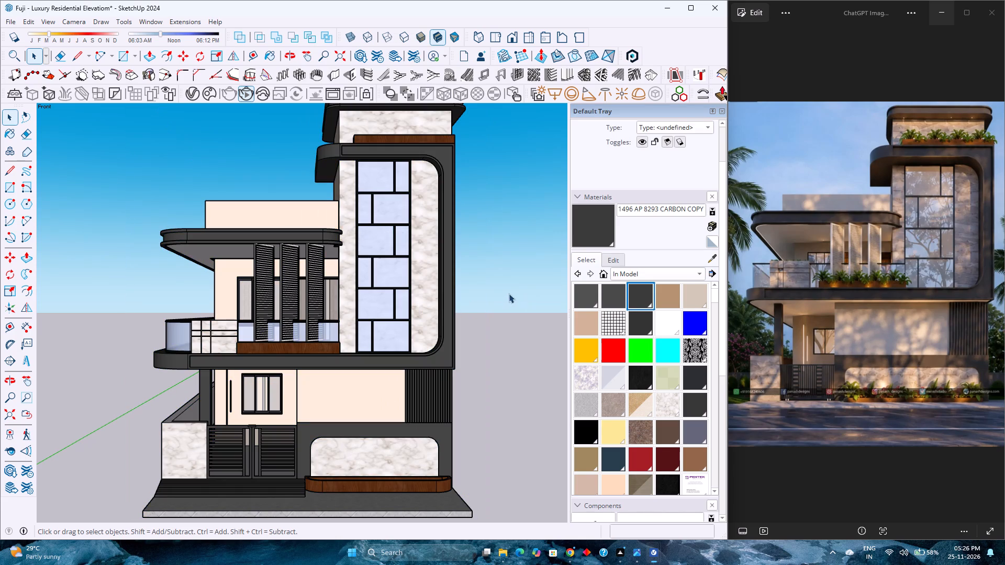
pyautogui.scroll(-1, 285, 278)
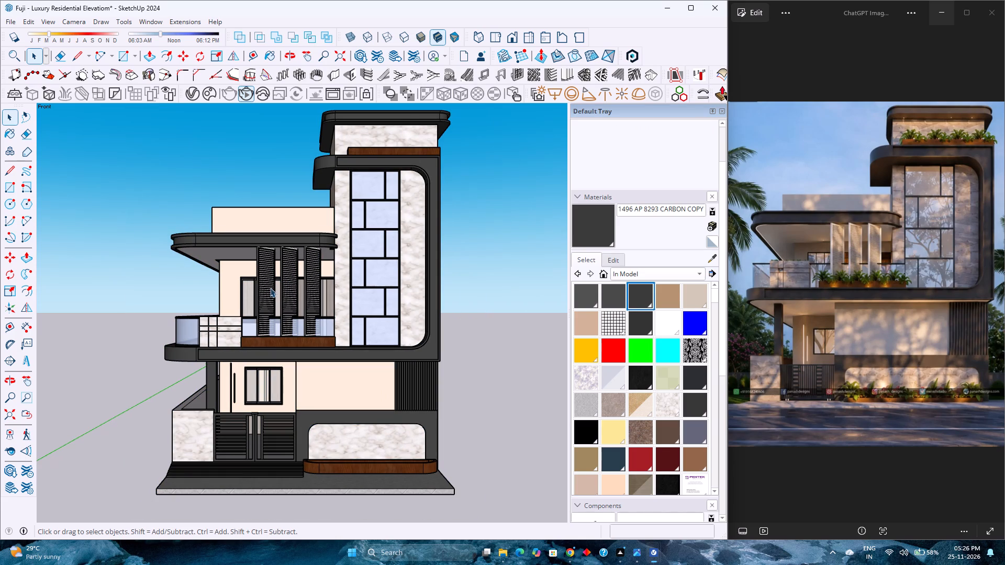
pyautogui.scroll(1, 289, 199)
pyautogui.scroll(-1, 289, 199)
pyautogui.scroll(1, 289, 199)
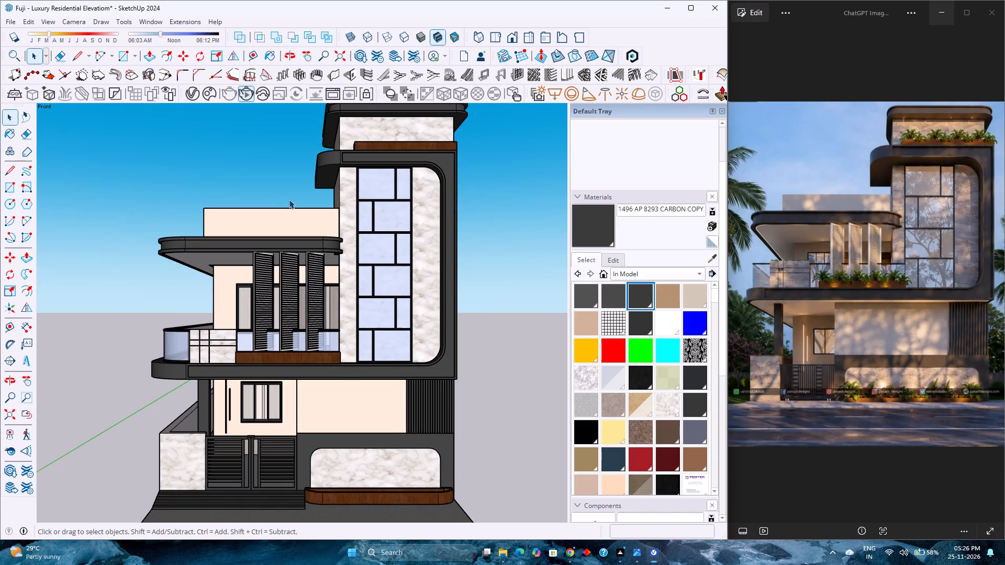
pyautogui.scroll(-2, 289, 199)
pyautogui.scroll(1, 289, 199)
pyautogui.scroll(-1, 289, 199)
pyautogui.scroll(1, 289, 199)
pyautogui.scroll(-1, 289, 202)
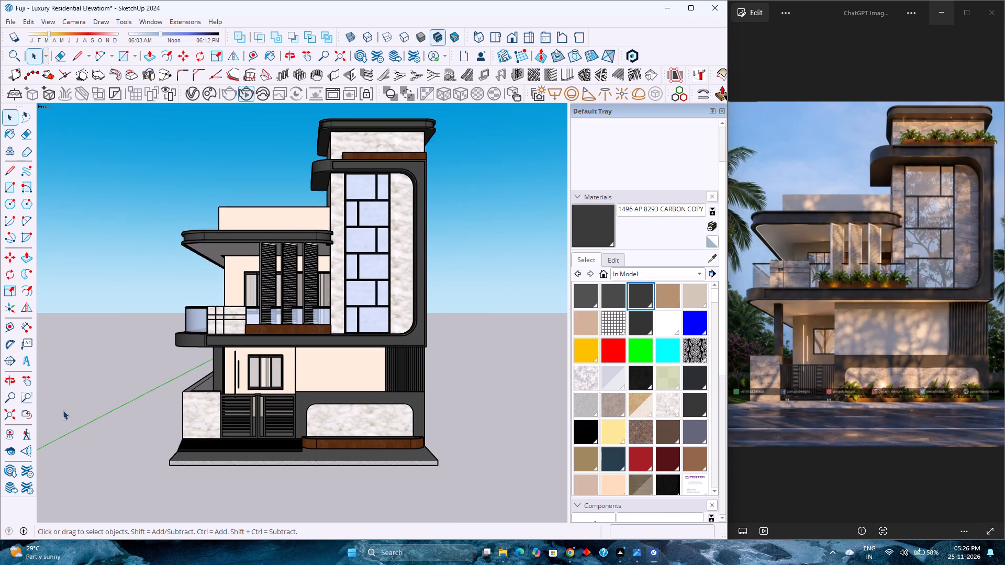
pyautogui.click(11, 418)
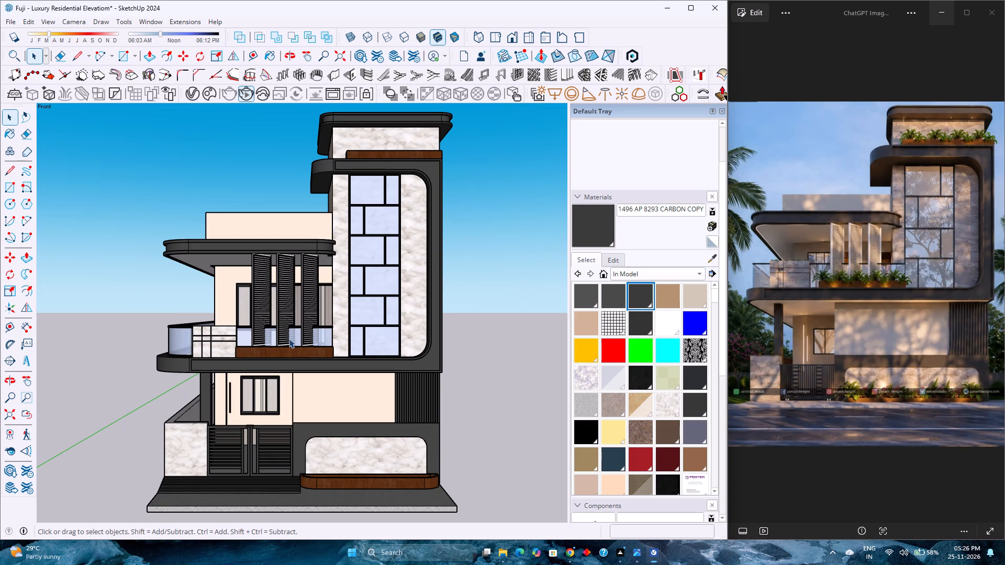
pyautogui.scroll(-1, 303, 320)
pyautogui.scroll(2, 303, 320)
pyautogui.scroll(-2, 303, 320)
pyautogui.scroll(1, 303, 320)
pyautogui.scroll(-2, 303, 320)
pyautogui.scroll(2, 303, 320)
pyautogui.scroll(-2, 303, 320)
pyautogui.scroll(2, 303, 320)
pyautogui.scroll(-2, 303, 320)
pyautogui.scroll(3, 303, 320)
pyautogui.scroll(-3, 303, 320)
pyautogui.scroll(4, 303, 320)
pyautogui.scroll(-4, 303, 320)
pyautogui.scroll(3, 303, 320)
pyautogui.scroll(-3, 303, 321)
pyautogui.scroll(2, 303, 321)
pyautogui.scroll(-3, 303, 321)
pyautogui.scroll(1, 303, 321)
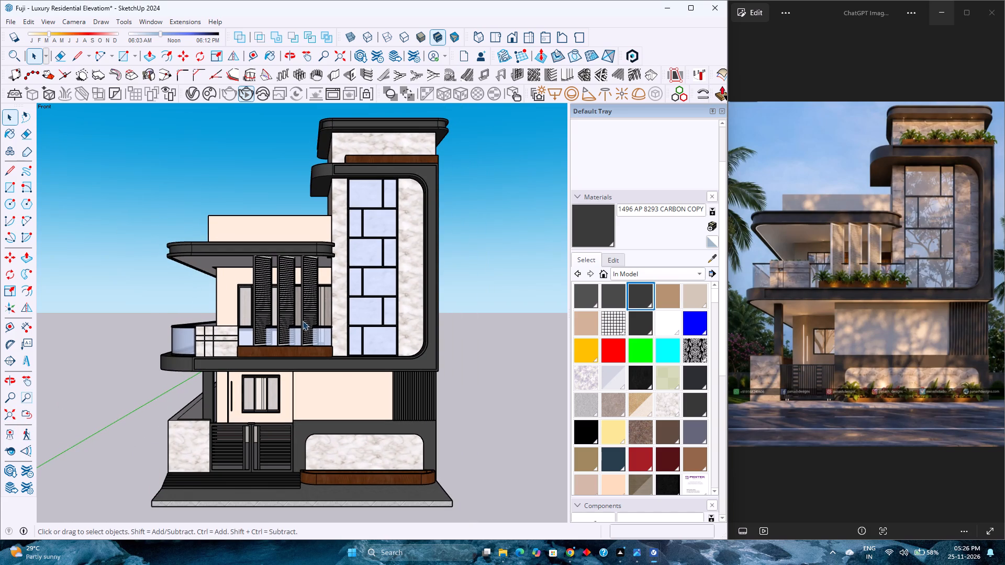
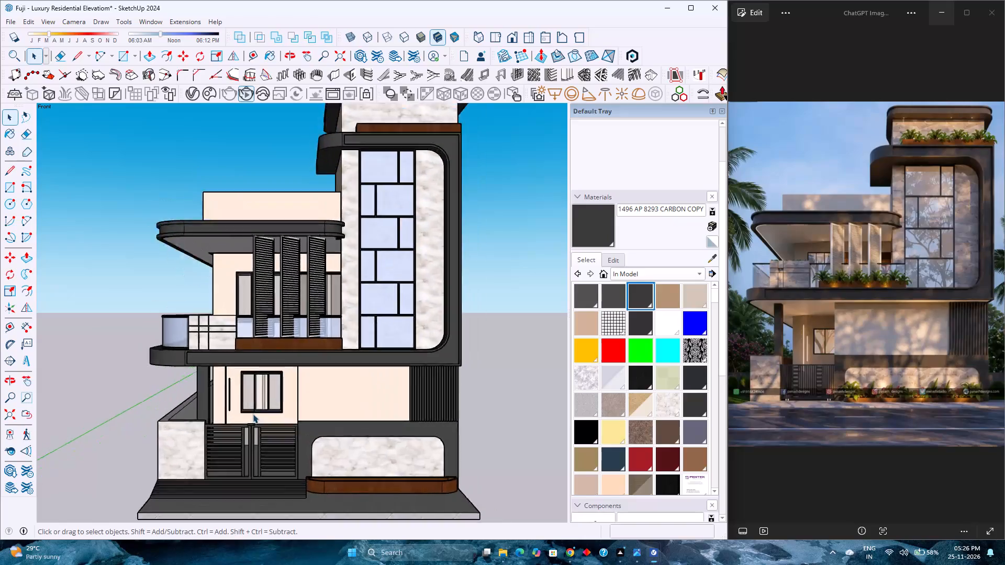
# Examine the front elevation at whole-house and closer range, around the balcony louvres, ground-floor window and entrance gate.
pyautogui.scroll(-3, 253, 414)
pyautogui.scroll(3, 253, 414)
pyautogui.scroll(-2, 253, 414)
pyautogui.scroll(2, 253, 414)
pyautogui.scroll(-3, 253, 414)
pyautogui.scroll(3, 253, 414)
pyautogui.scroll(-3, 253, 414)
pyautogui.scroll(4, 253, 414)
pyautogui.scroll(-5, 252, 414)
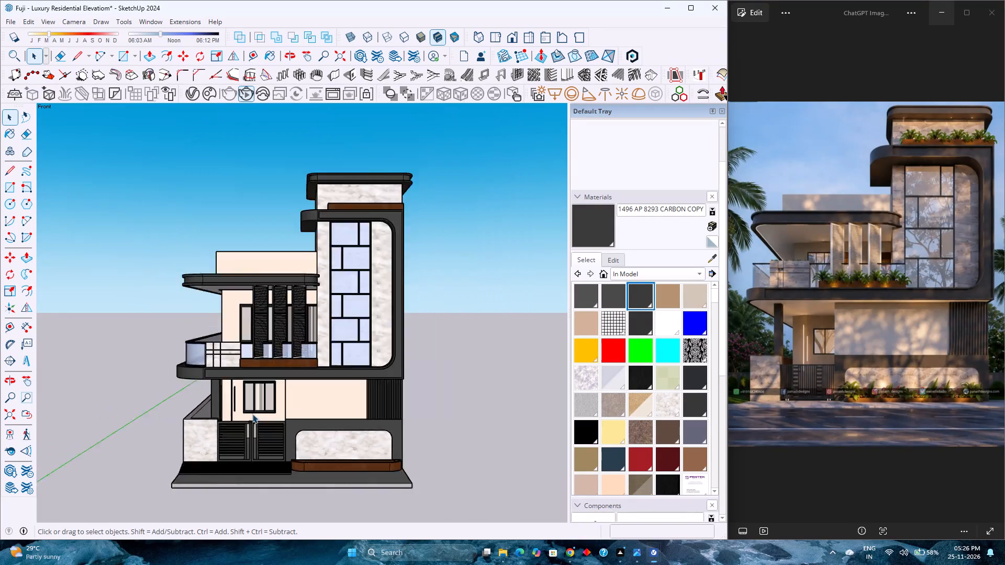
pyautogui.scroll(4, 252, 414)
pyautogui.scroll(-3, 248, 415)
pyautogui.scroll(3, 248, 415)
pyautogui.scroll(-4, 248, 415)
pyautogui.scroll(4, 248, 415)
pyautogui.scroll(-3, 248, 415)
pyautogui.scroll(3, 248, 415)
pyautogui.scroll(-4, 248, 415)
pyautogui.scroll(3, 248, 415)
pyautogui.scroll(-3, 248, 415)
pyautogui.scroll(4, 248, 415)
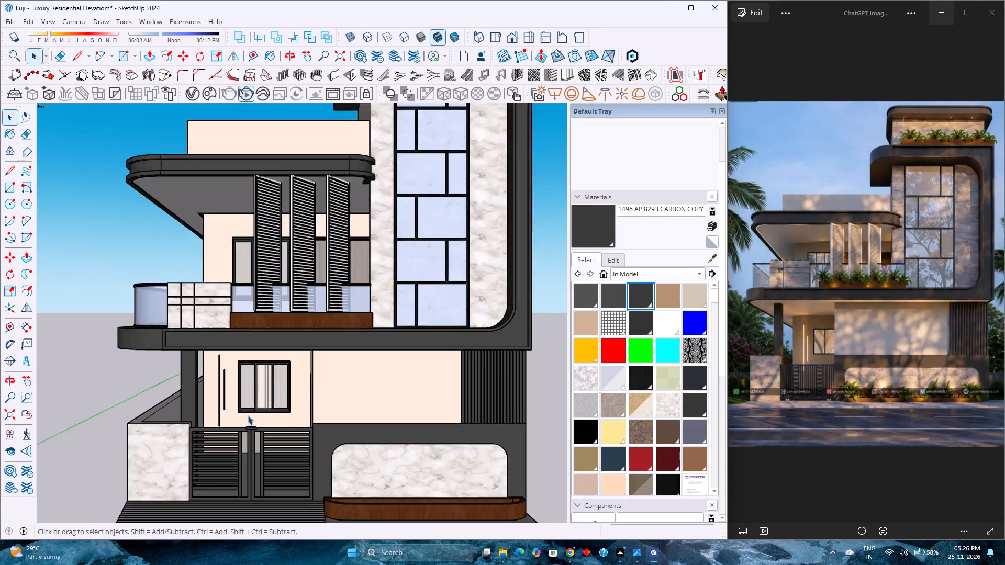
pyautogui.scroll(-4, 248, 415)
pyautogui.scroll(3, 248, 415)
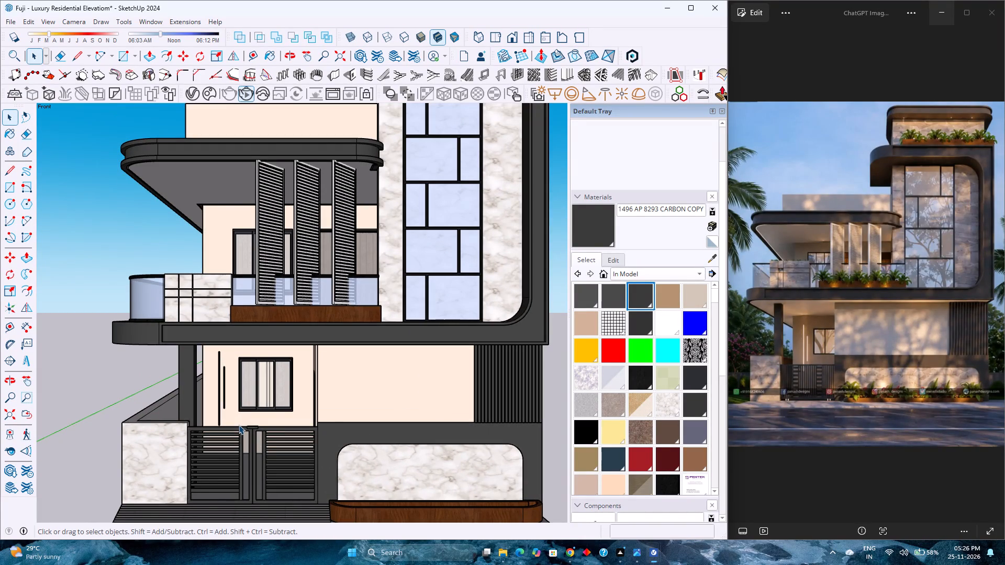
pyautogui.scroll(1, 239, 425)
pyautogui.scroll(-3, 239, 425)
pyautogui.scroll(2, 239, 425)
pyautogui.scroll(-1, 239, 425)
pyautogui.scroll(1, 239, 425)
pyautogui.scroll(-3, 239, 425)
pyautogui.scroll(4, 239, 425)
pyautogui.scroll(-4, 239, 425)
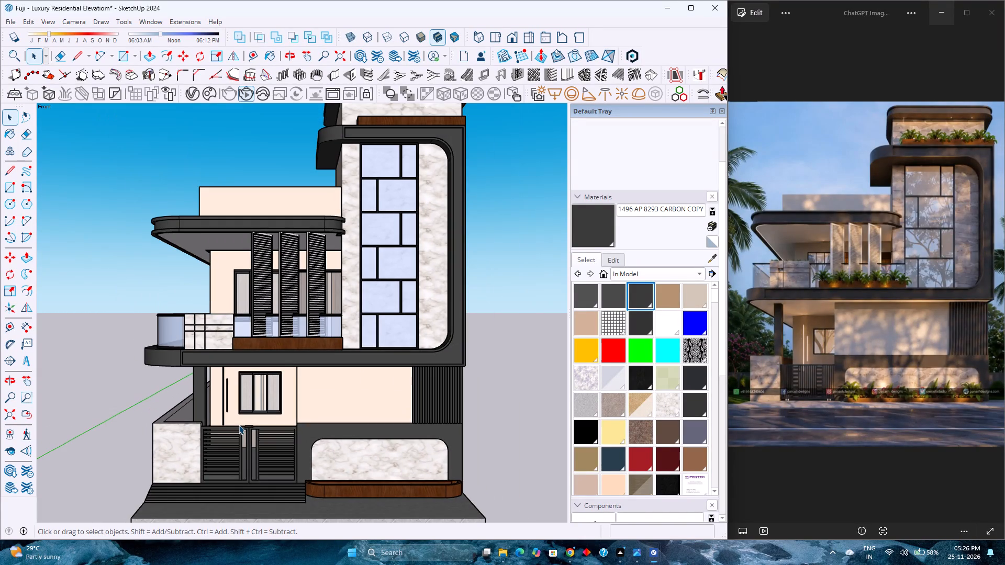
pyautogui.scroll(-3, 250, 419)
pyautogui.scroll(1, 323, 302)
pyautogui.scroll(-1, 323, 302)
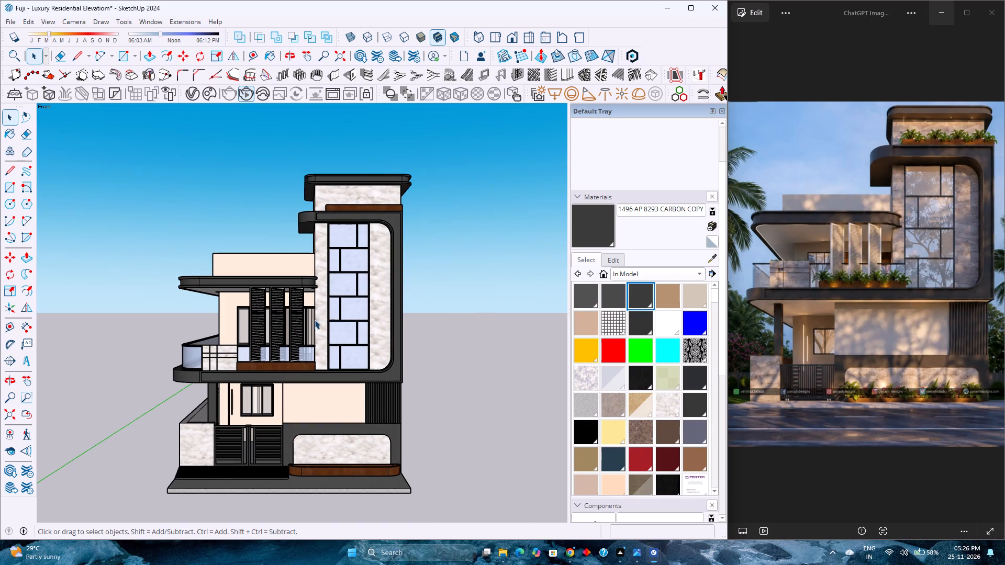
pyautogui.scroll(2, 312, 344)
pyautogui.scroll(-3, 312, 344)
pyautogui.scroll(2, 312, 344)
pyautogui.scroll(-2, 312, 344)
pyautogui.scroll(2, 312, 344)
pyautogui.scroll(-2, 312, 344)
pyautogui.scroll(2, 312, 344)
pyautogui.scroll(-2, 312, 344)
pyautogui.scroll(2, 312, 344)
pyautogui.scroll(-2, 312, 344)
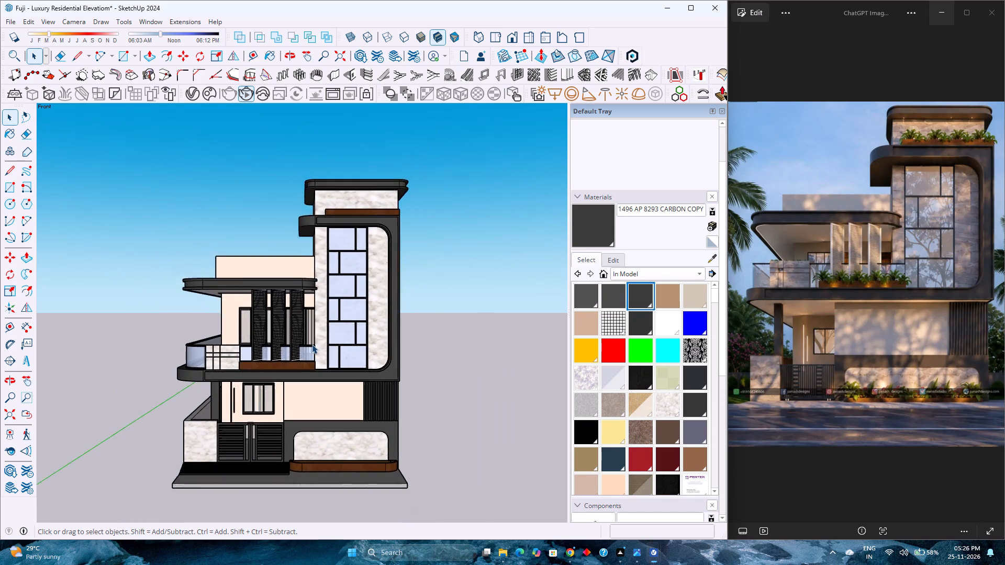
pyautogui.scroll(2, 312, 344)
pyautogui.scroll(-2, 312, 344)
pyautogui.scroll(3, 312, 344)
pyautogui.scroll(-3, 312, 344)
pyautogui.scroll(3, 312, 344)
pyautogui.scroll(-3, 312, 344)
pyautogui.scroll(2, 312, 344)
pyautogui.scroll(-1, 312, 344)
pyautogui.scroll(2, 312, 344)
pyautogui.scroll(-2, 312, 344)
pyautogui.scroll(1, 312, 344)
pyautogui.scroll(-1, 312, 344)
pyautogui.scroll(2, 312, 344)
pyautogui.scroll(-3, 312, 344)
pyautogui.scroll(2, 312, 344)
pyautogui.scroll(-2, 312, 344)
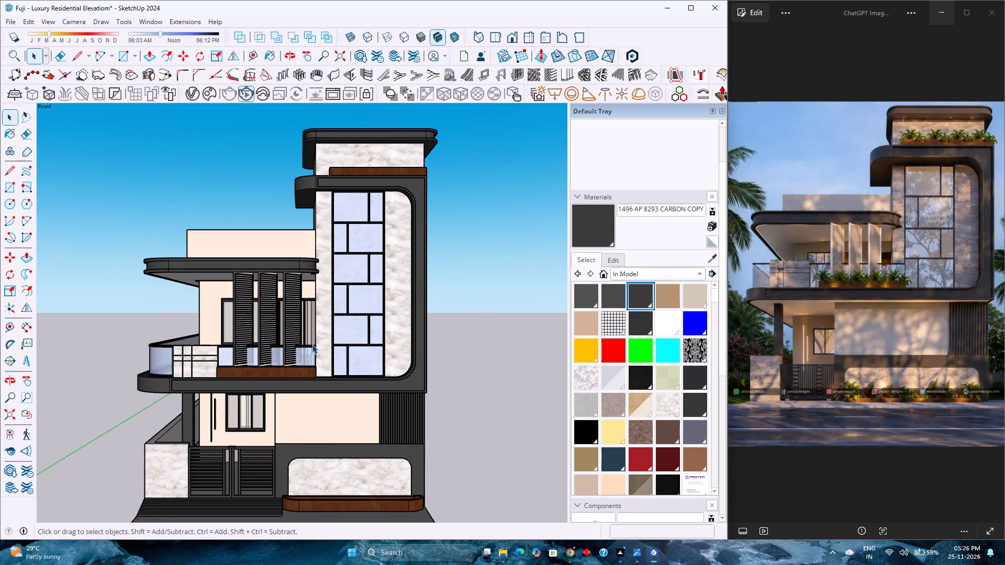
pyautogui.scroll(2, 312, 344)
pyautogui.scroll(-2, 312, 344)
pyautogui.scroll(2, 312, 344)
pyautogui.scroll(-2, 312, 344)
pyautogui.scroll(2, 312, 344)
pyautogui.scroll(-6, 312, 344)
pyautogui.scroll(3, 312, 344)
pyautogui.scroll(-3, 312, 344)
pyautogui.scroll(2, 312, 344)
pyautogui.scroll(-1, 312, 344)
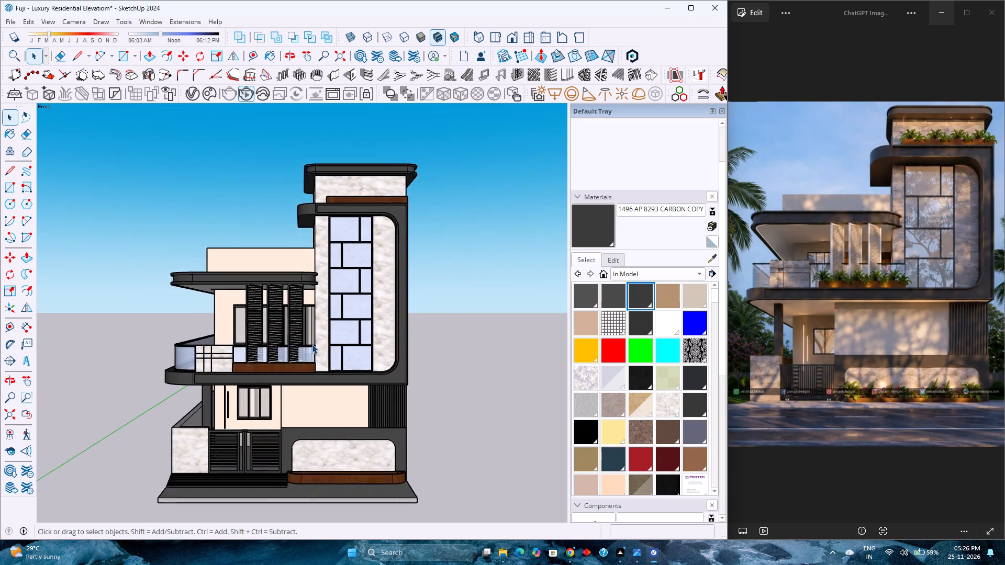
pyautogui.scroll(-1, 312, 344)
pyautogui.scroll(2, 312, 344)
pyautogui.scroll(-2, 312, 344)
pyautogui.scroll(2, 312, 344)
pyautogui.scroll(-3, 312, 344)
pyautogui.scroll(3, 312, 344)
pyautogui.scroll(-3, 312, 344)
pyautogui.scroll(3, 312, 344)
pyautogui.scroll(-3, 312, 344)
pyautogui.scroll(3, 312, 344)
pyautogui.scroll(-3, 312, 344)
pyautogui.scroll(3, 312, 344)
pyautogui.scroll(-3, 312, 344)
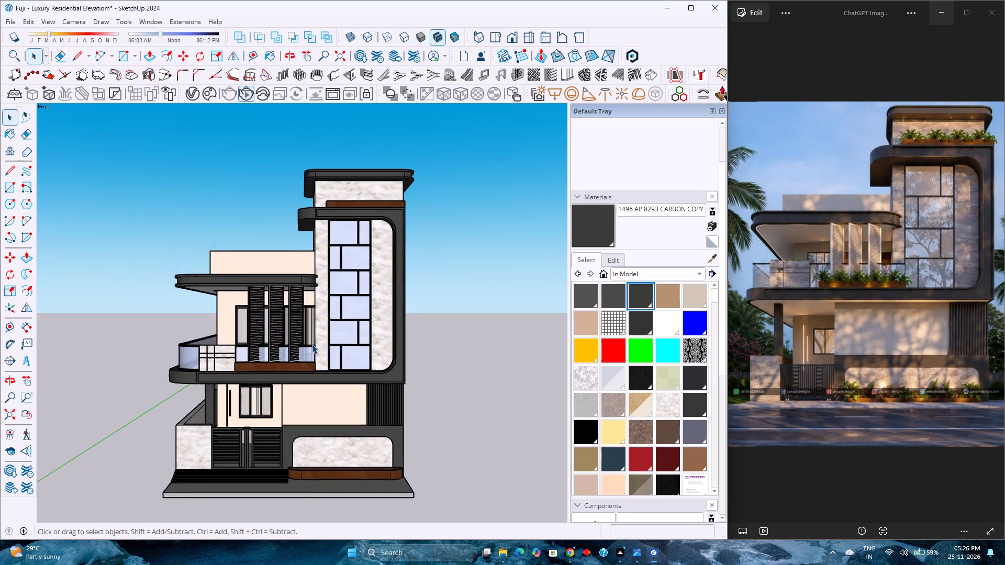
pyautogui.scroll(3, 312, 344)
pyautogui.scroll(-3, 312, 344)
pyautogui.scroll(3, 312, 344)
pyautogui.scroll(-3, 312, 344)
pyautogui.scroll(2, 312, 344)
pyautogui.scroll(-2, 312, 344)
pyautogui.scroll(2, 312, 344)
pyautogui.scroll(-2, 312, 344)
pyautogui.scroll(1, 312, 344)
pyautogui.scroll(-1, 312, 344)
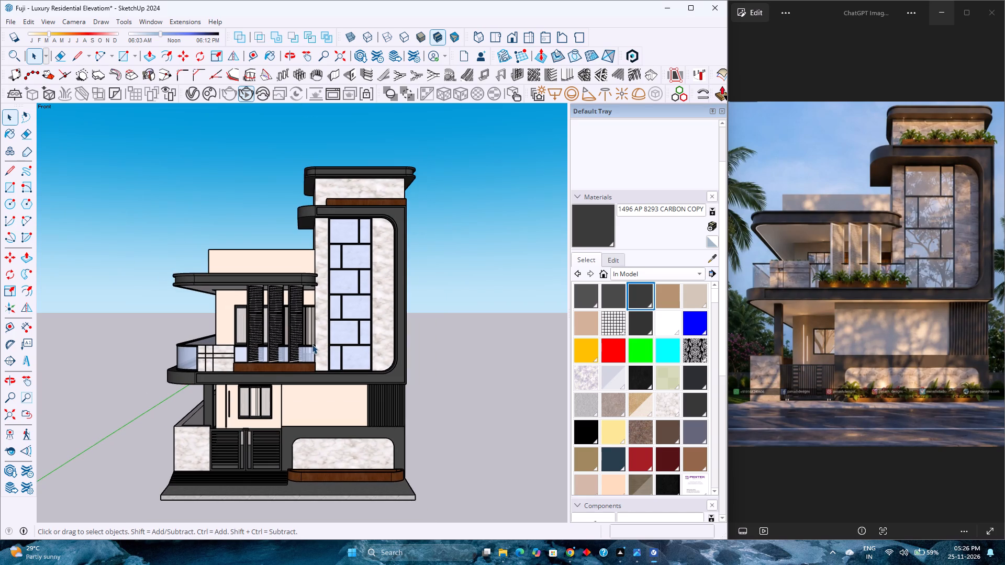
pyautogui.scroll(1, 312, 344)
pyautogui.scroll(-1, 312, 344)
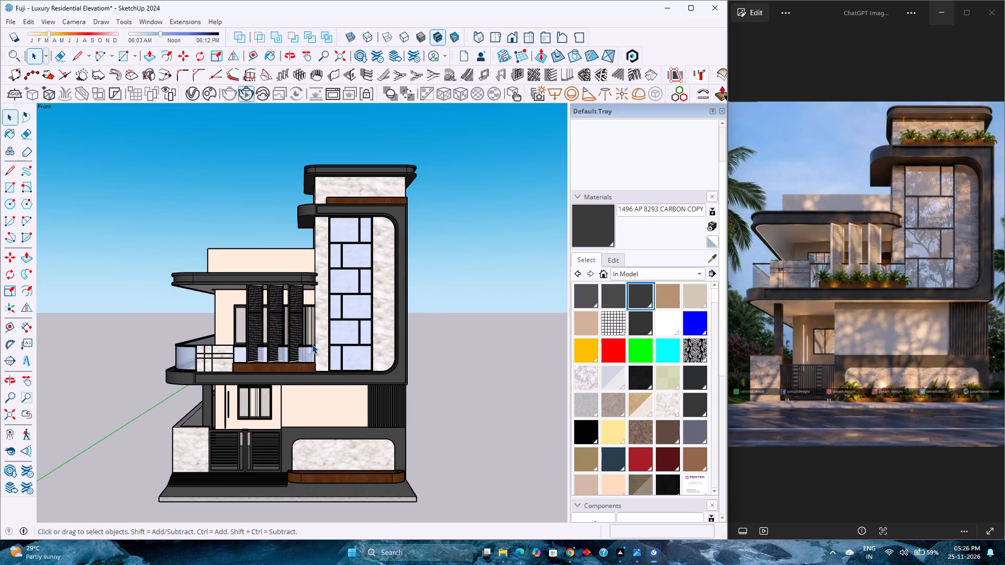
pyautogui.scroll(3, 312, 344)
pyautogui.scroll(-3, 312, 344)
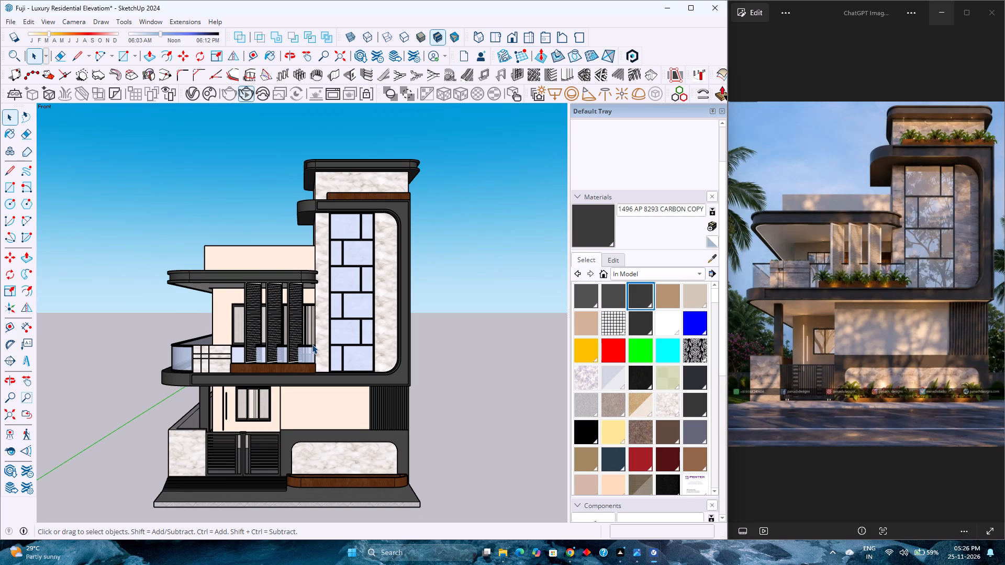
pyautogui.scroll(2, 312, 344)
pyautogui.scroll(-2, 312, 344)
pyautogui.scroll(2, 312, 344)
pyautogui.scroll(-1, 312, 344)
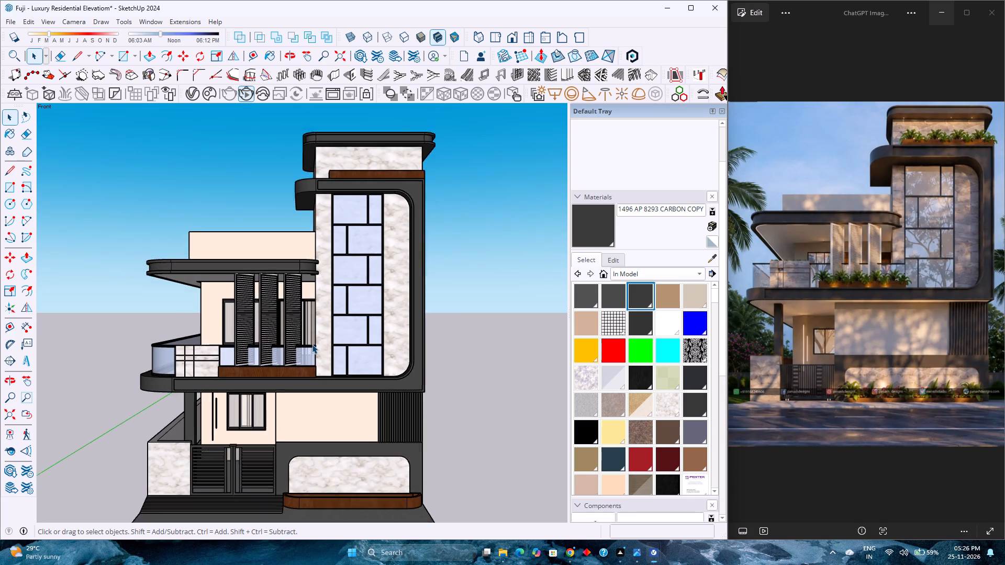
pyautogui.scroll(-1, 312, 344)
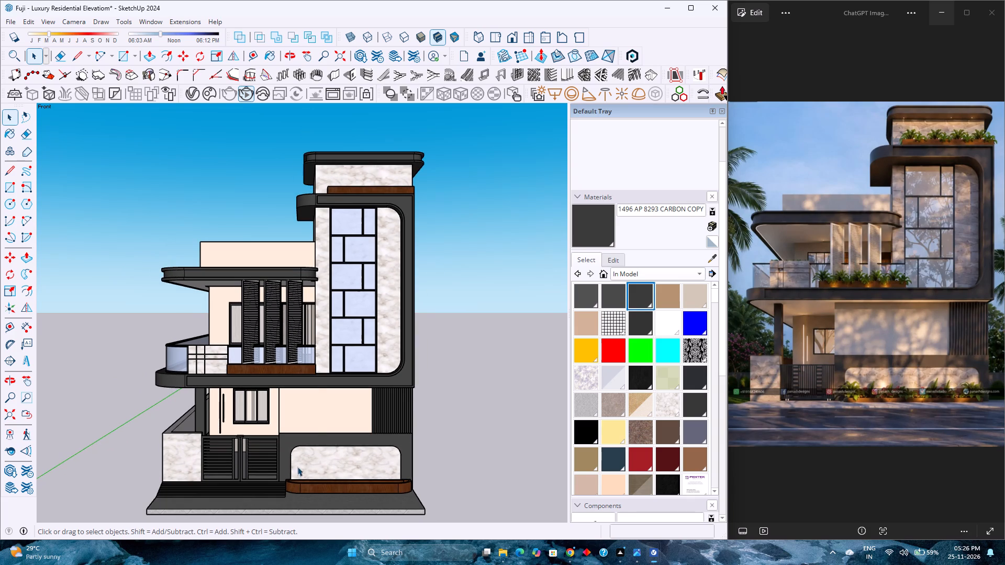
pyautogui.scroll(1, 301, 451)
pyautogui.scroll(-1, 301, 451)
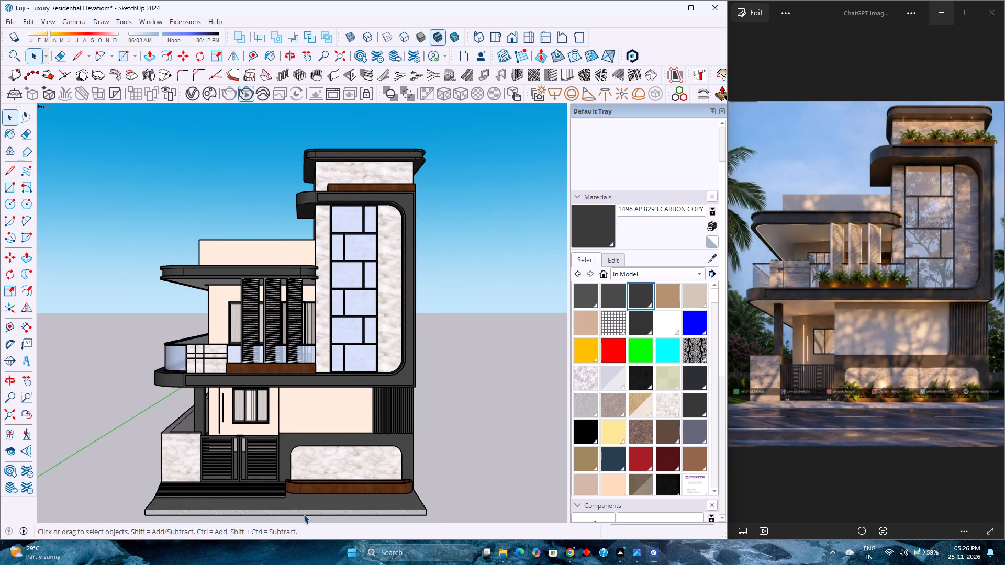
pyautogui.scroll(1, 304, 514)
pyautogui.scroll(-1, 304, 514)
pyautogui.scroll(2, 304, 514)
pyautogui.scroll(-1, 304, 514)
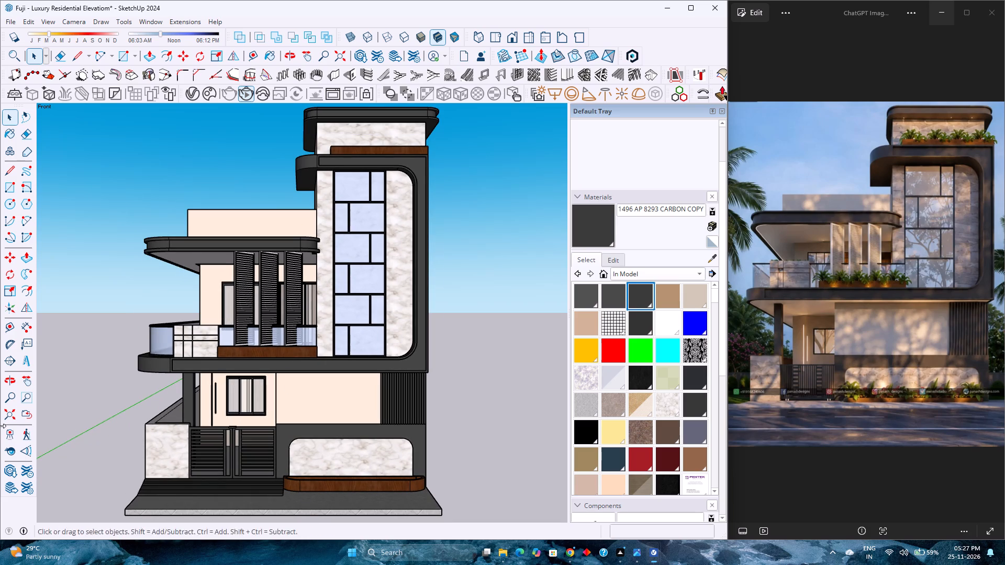
# Fit the whole house in the view and examine its complete front elevation.
pyautogui.click(9, 417)
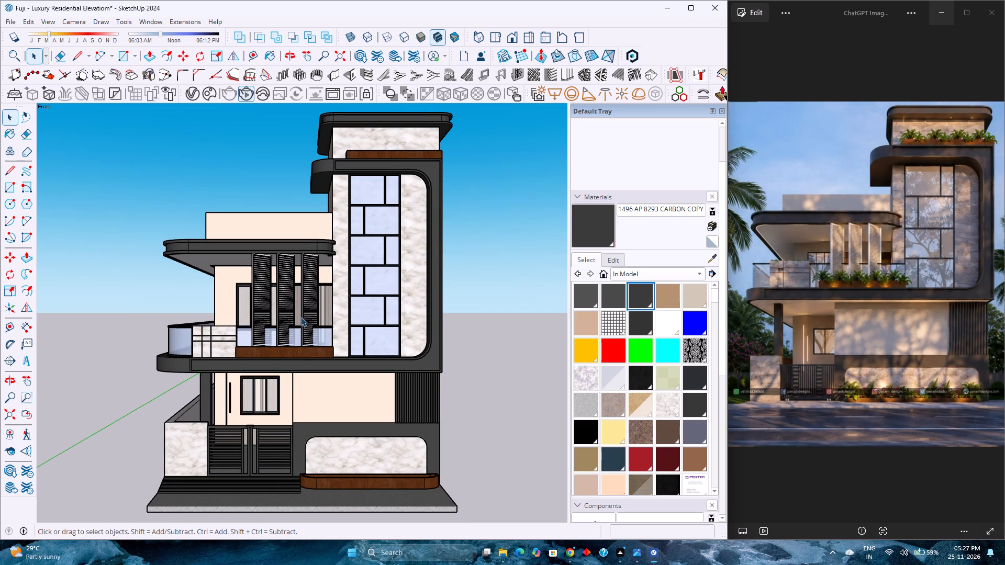
pyautogui.scroll(-2, 312, 311)
pyautogui.scroll(1, 312, 311)
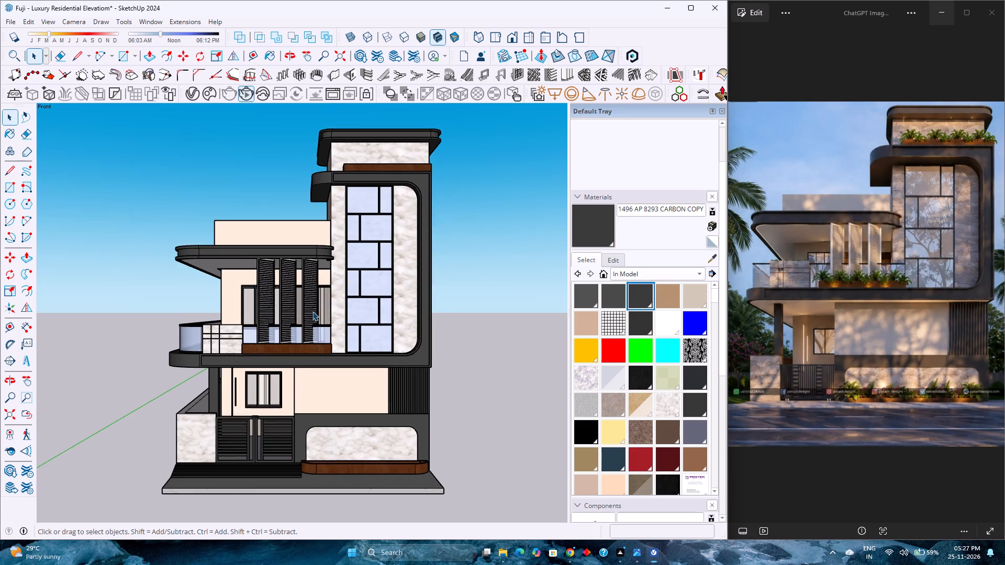
pyautogui.scroll(1, 312, 311)
pyautogui.scroll(-2, 312, 311)
pyautogui.scroll(1, 312, 311)
pyautogui.rightClick(312, 311)
pyautogui.click(521, 330)
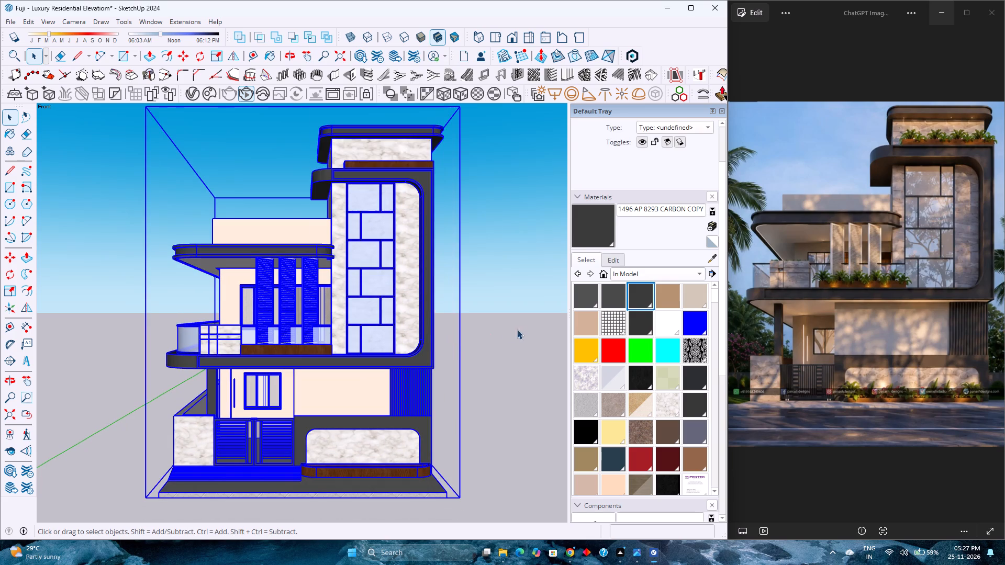
pyautogui.scroll(-3, 318, 317)
pyautogui.scroll(2, 318, 317)
pyautogui.scroll(-1, 318, 317)
pyautogui.scroll(2, 318, 317)
# Examine the front facade from oblique angles, covering the balcony, louvres, tower glazing and entrance gate.
pyautogui.moveTo(326, 318); pyautogui.dragTo(469, 330, button='middle')
pyautogui.moveTo(470, 330); pyautogui.dragTo(255, 330, button='middle')
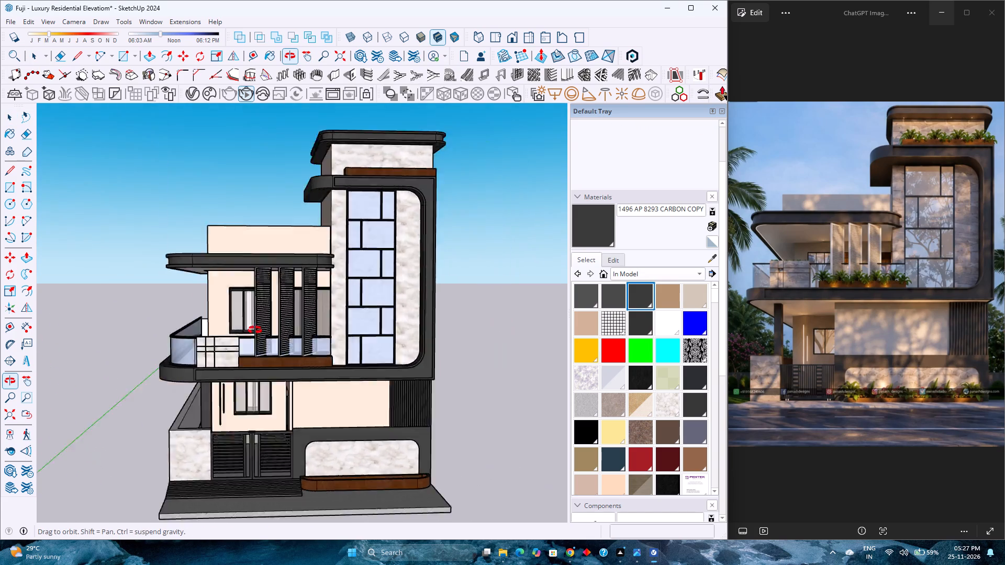
pyautogui.moveTo(255, 330); pyautogui.dragTo(372, 336, button='middle')
pyautogui.scroll(-3, 308, 336)
pyautogui.scroll(1, 309, 336)
pyautogui.moveTo(332, 338); pyautogui.dragTo(496, 311, button='middle')
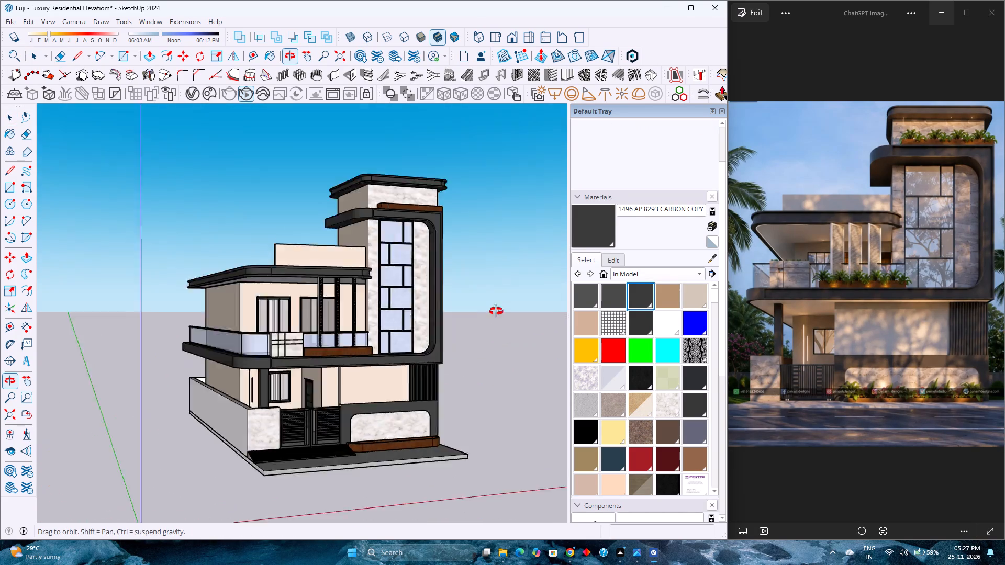
pyautogui.moveTo(496, 311); pyautogui.dragTo(417, 300, button='middle')
pyautogui.moveTo(343, 304); pyautogui.dragTo(254, 313, button='middle')
pyautogui.middleClick(531, 311)
pyautogui.moveTo(534, 311); pyautogui.dragTo(269, 320, button='middle')
pyautogui.moveTo(390, 320); pyautogui.dragTo(585, 312, button='middle')
pyautogui.middleClick(585, 312)
pyautogui.middleClick(585, 312)
pyautogui.moveTo(585, 312); pyautogui.dragTo(332, 304, button='middle')
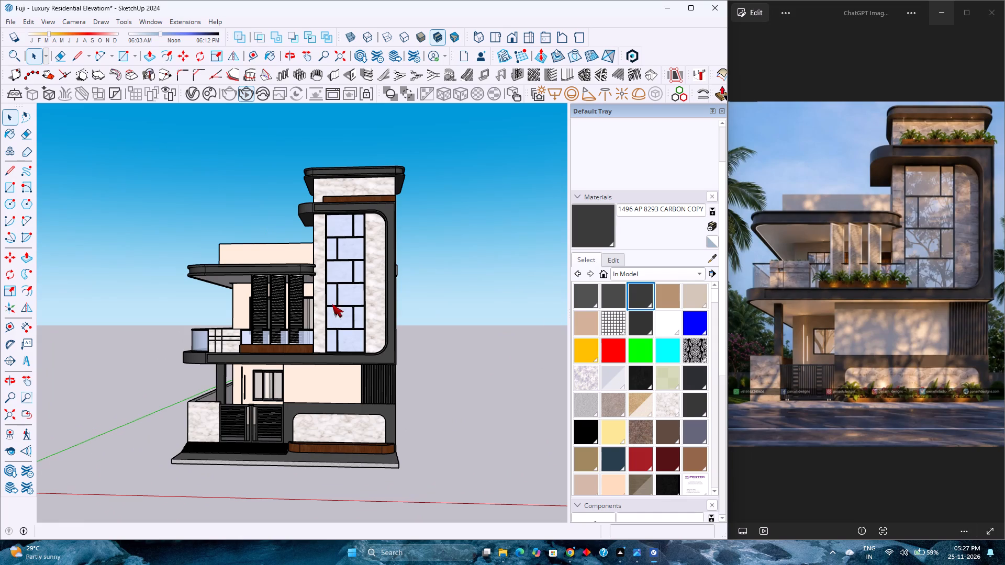
pyautogui.moveTo(332, 304); pyautogui.dragTo(333, 304, button='middle')
pyautogui.middleClick(452, 304)
# Inspect the base slab's underside and the long side wall on the tower side of the house.
pyautogui.moveTo(433, 305); pyautogui.dragTo(362, 197, button='middle')
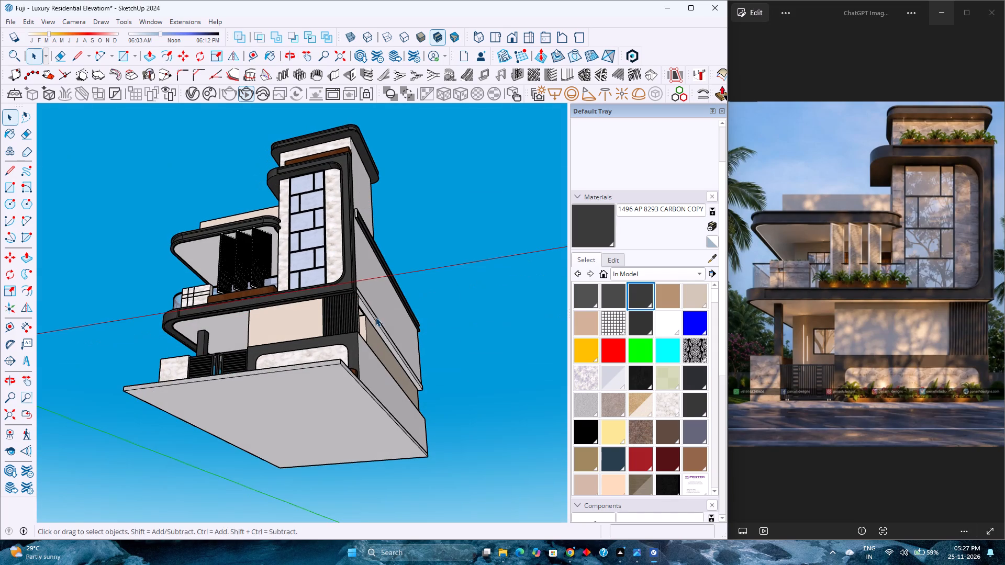
pyautogui.scroll(-1, 383, 337)
pyautogui.moveTo(383, 335); pyautogui.dragTo(439, 441, button='middle')
pyautogui.middleClick(439, 441)
pyautogui.moveTo(356, 408); pyautogui.dragTo(141, 412, button='middle')
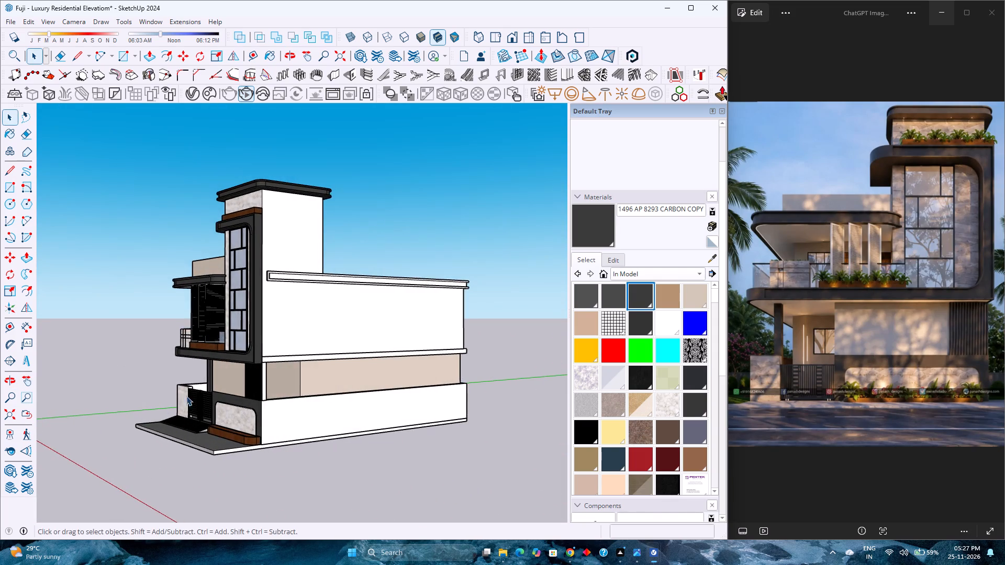
pyautogui.scroll(2, 205, 376)
pyautogui.scroll(-4, 205, 372)
pyautogui.scroll(1, 182, 420)
# Examine the whole house obliquely from the balcony side at eye level, near and from farther away.
pyautogui.moveTo(182, 420); pyautogui.dragTo(549, 393, button='middle')
pyautogui.scroll(3, 336, 382)
pyautogui.scroll(-4, 336, 382)
pyautogui.scroll(3, 336, 382)
pyautogui.scroll(-4, 336, 382)
pyautogui.scroll(4, 334, 382)
pyautogui.scroll(-4, 334, 382)
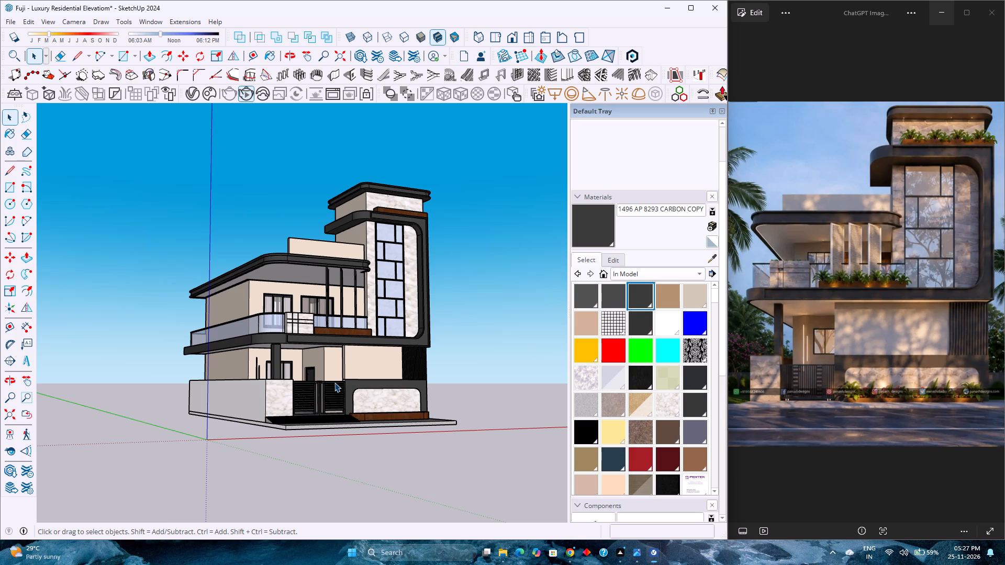
pyautogui.scroll(-2, 418, 356)
pyautogui.scroll(2, 422, 365)
pyautogui.scroll(-3, 423, 371)
pyautogui.scroll(-1, 379, 351)
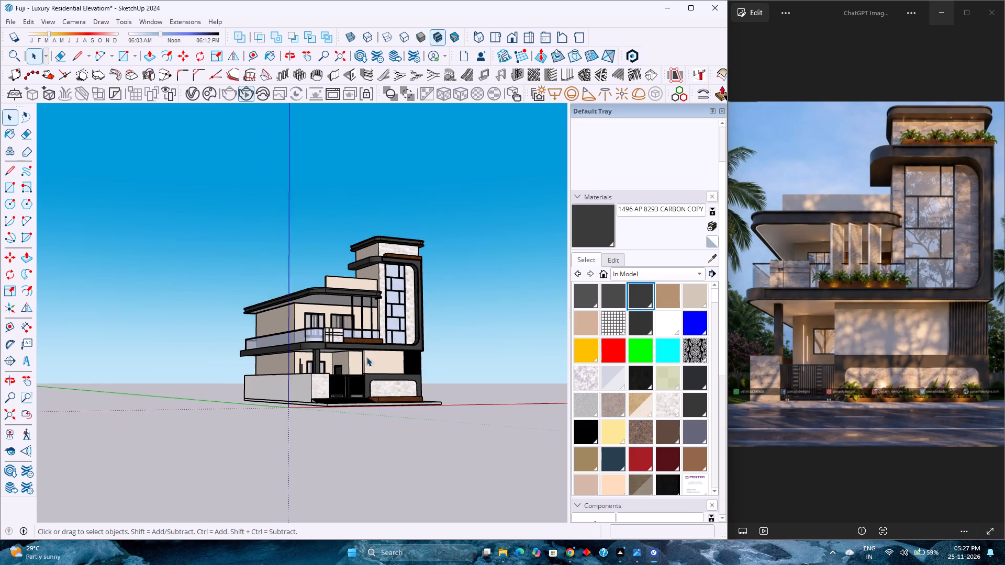
# Examine the balcony-side oblique view up close, covering the balcony, roof overhang, louvres, entrance gate and tower glazing.
pyautogui.scroll(4, 359, 356)
pyautogui.scroll(-2, 361, 358)
pyautogui.scroll(3, 362, 359)
pyautogui.scroll(-3, 362, 359)
pyautogui.scroll(2, 363, 360)
pyautogui.scroll(-2, 363, 356)
pyautogui.scroll(3, 363, 356)
pyautogui.scroll(-3, 363, 356)
pyautogui.scroll(3, 363, 356)
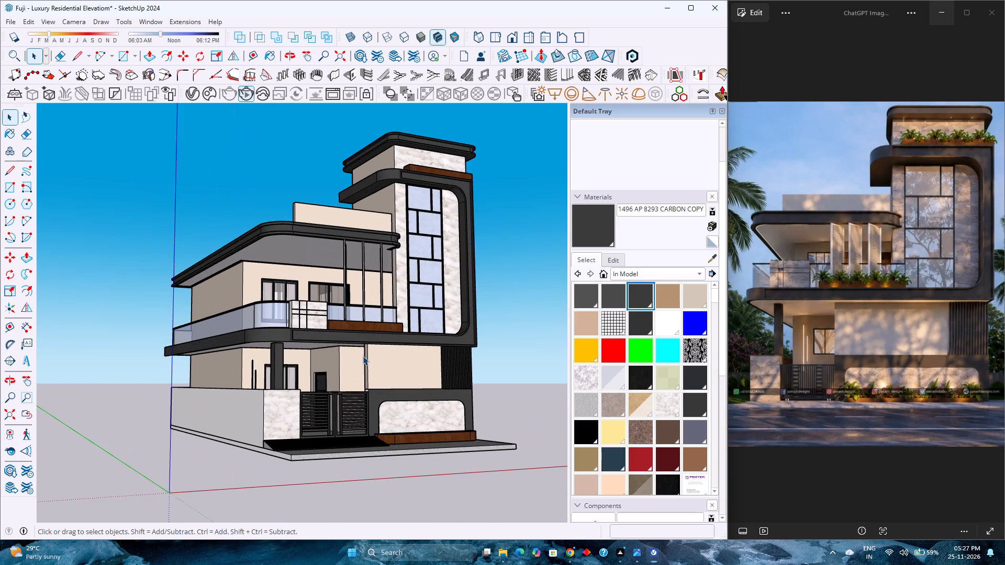
pyautogui.scroll(2, 383, 341)
pyautogui.scroll(-3, 378, 341)
pyautogui.scroll(2, 378, 341)
pyautogui.scroll(-3, 378, 341)
pyautogui.scroll(4, 378, 341)
pyautogui.scroll(-3, 378, 341)
pyautogui.scroll(3, 378, 341)
pyautogui.scroll(-3, 378, 341)
pyautogui.scroll(2, 378, 341)
pyautogui.scroll(-1, 378, 341)
pyautogui.scroll(2, 378, 341)
pyautogui.scroll(-1, 378, 341)
pyautogui.scroll(1, 378, 341)
pyautogui.scroll(-2, 378, 341)
pyautogui.scroll(2, 378, 341)
pyautogui.scroll(-2, 378, 341)
pyautogui.scroll(2, 378, 341)
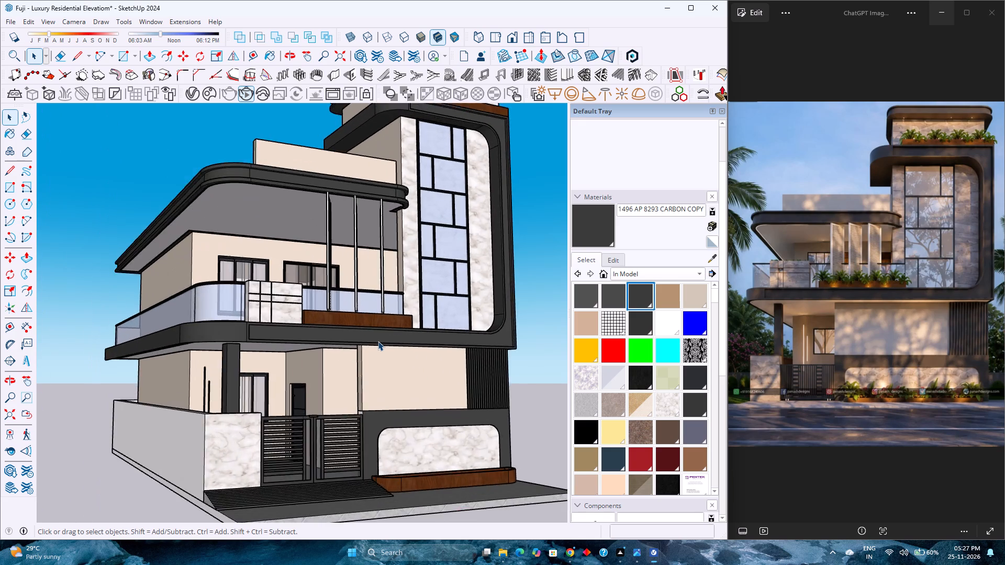
pyautogui.scroll(-2, 378, 341)
pyautogui.scroll(2, 378, 341)
pyautogui.scroll(-2, 378, 341)
pyautogui.scroll(3, 378, 341)
pyautogui.scroll(-3, 378, 341)
pyautogui.scroll(1, 378, 341)
pyautogui.scroll(-2, 378, 341)
pyautogui.scroll(3, 378, 341)
pyautogui.scroll(-3, 378, 341)
pyautogui.scroll(2, 378, 341)
pyautogui.scroll(-1, 378, 341)
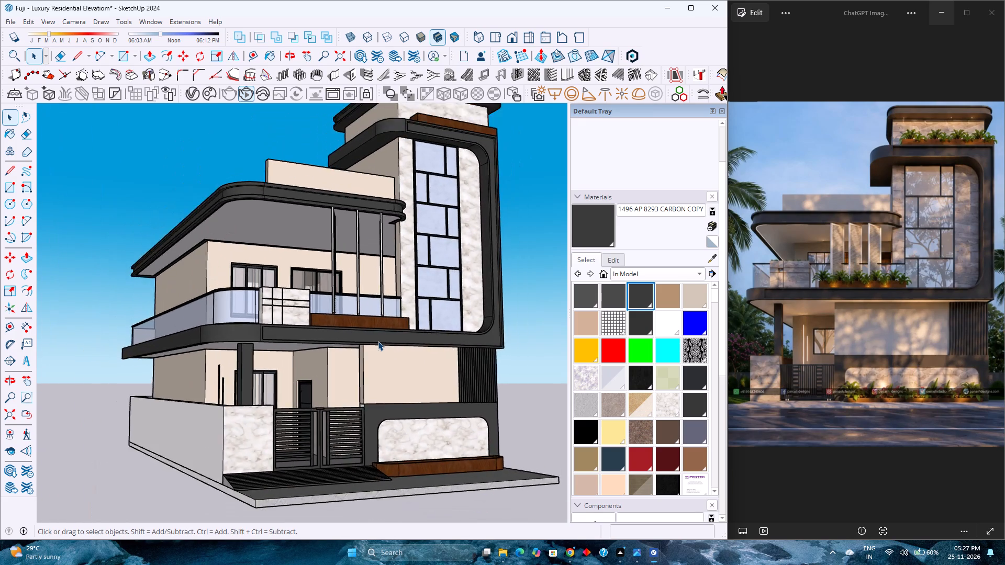
pyautogui.scroll(1, 378, 341)
pyautogui.scroll(-2, 378, 341)
pyautogui.scroll(3, 378, 341)
pyautogui.scroll(-3, 378, 341)
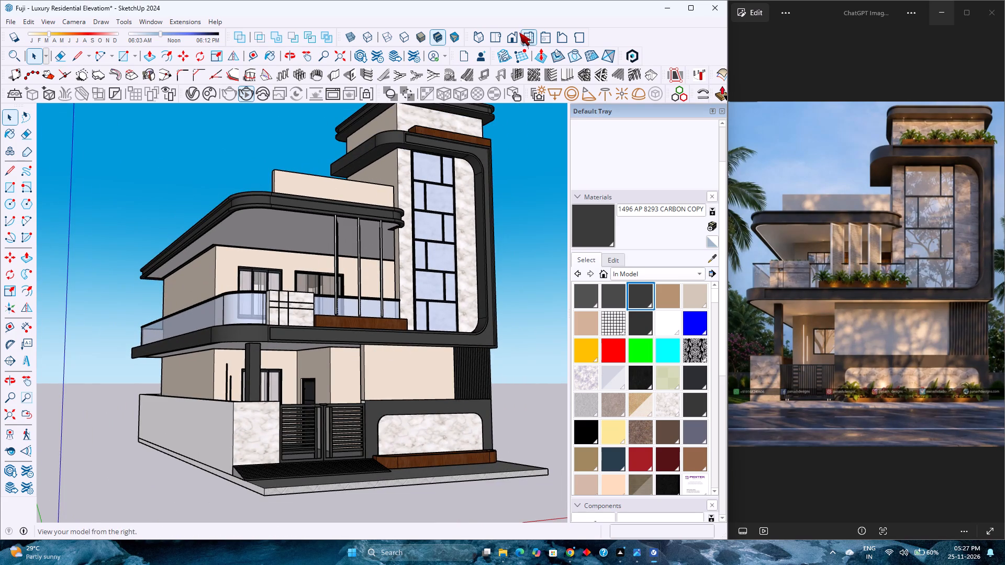
# Switch to the standard front view, fit the whole house and examine the front elevation at several distances.
pyautogui.click(513, 36)
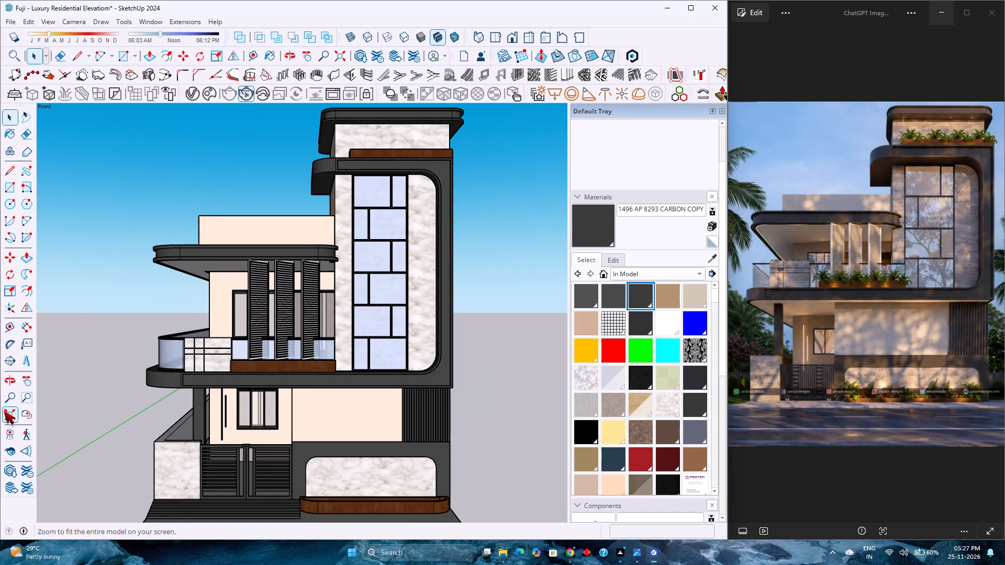
pyautogui.click(6, 413)
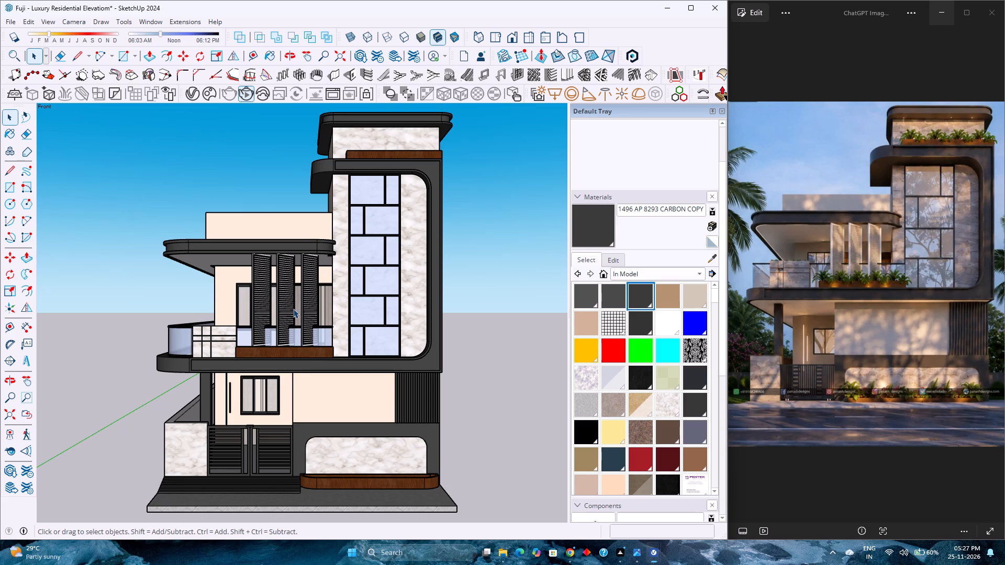
pyautogui.scroll(-2, 295, 306)
pyautogui.scroll(2, 295, 306)
pyautogui.scroll(-1, 295, 306)
pyautogui.scroll(1, 295, 306)
pyautogui.scroll(-1, 295, 306)
pyautogui.scroll(1, 298, 315)
pyautogui.scroll(-1, 298, 315)
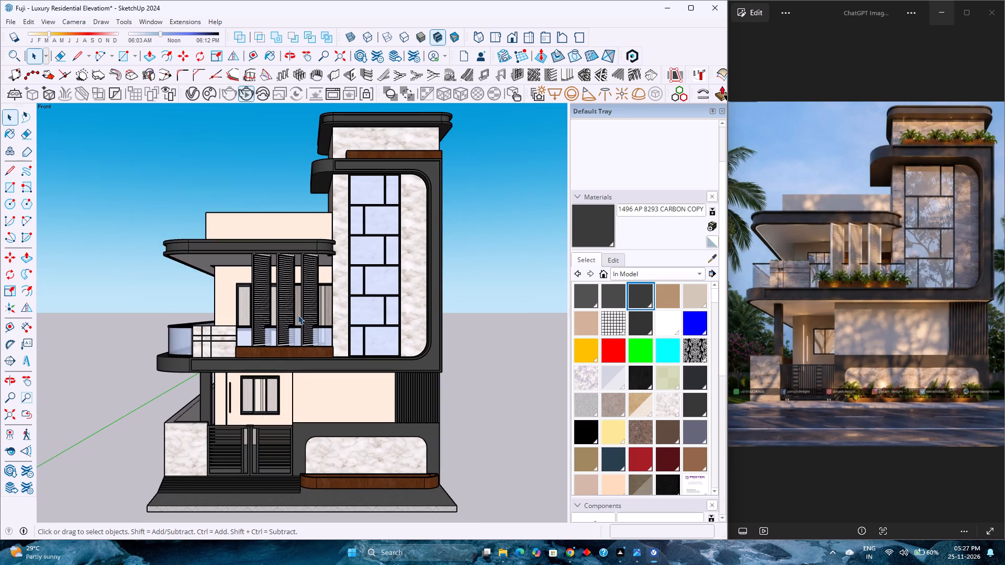
pyautogui.scroll(1, 298, 315)
pyautogui.scroll(-1, 298, 315)
pyautogui.scroll(1, 298, 315)
pyautogui.scroll(-3, 298, 315)
pyautogui.scroll(2, 298, 315)
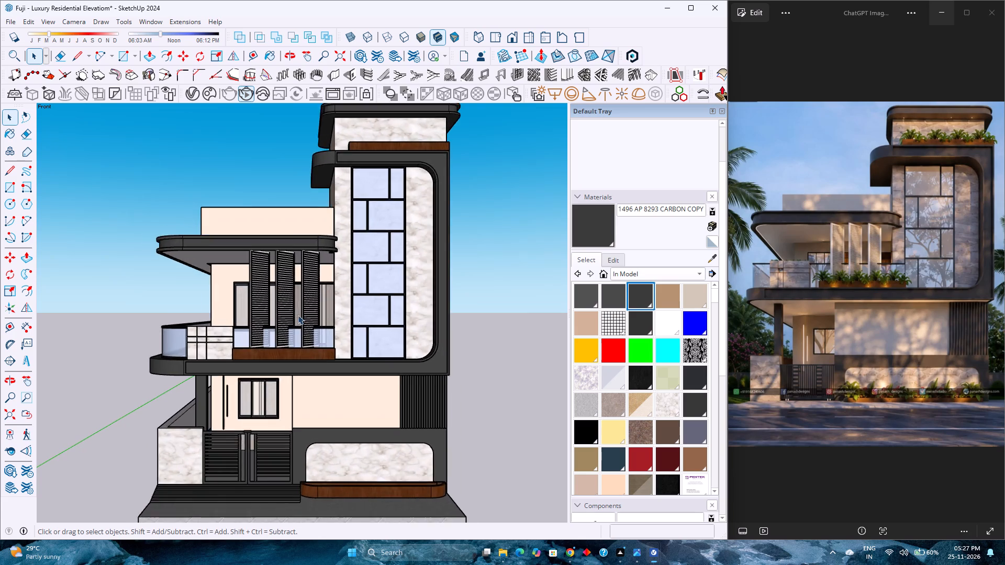
pyautogui.scroll(-2, 298, 315)
pyautogui.scroll(3, 298, 315)
pyautogui.scroll(-3, 298, 315)
pyautogui.scroll(1, 298, 315)
pyautogui.scroll(-2, 298, 315)
pyautogui.scroll(1, 298, 315)
pyautogui.scroll(-1, 298, 315)
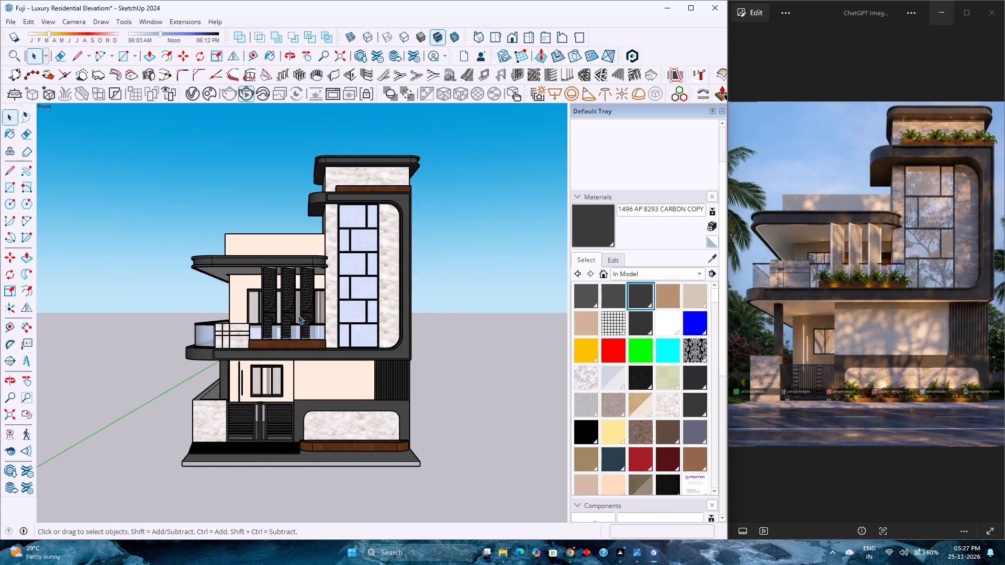
pyautogui.scroll(2, 298, 315)
pyautogui.scroll(-2, 298, 315)
pyautogui.scroll(2, 298, 315)
pyautogui.scroll(-2, 298, 315)
pyautogui.scroll(2, 298, 315)
pyautogui.scroll(-2, 298, 315)
pyautogui.scroll(1, 298, 315)
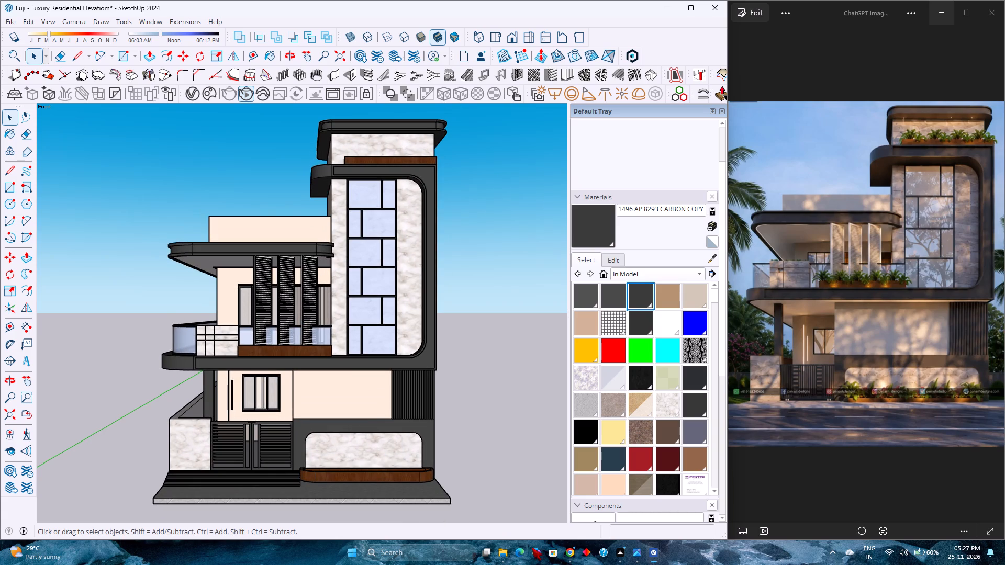
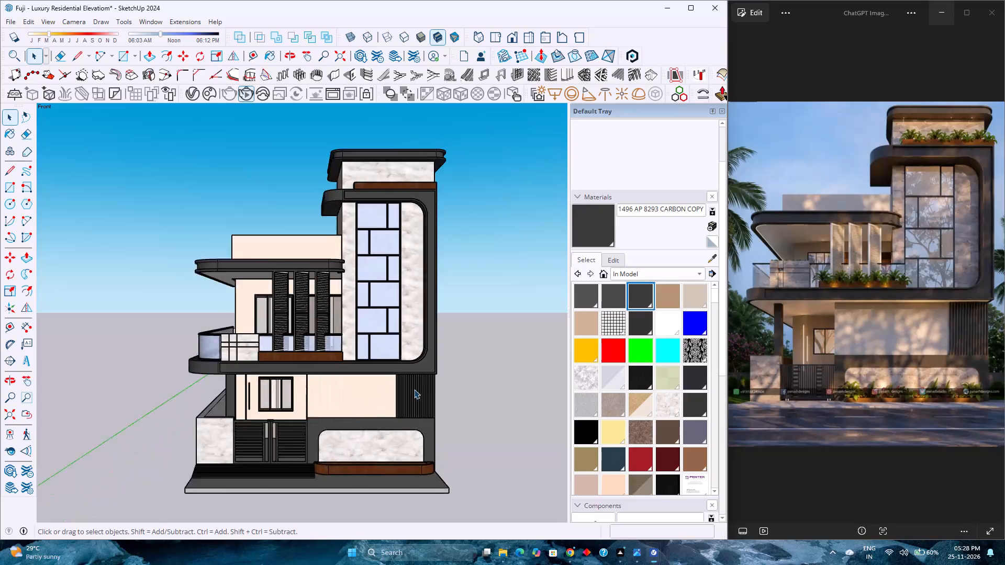
# Examine the front elevation against the reference image, fitting the whole house and viewing it from near and farther away.
pyautogui.scroll(-3, 414, 389)
pyautogui.scroll(1, 411, 381)
pyautogui.scroll(-3, 410, 379)
pyautogui.scroll(3, 410, 379)
pyautogui.scroll(-3, 410, 379)
pyautogui.scroll(4, 410, 379)
pyautogui.scroll(-3, 410, 379)
pyautogui.scroll(4, 410, 379)
pyautogui.scroll(-4, 410, 379)
pyautogui.scroll(3, 410, 379)
pyautogui.scroll(-4, 410, 379)
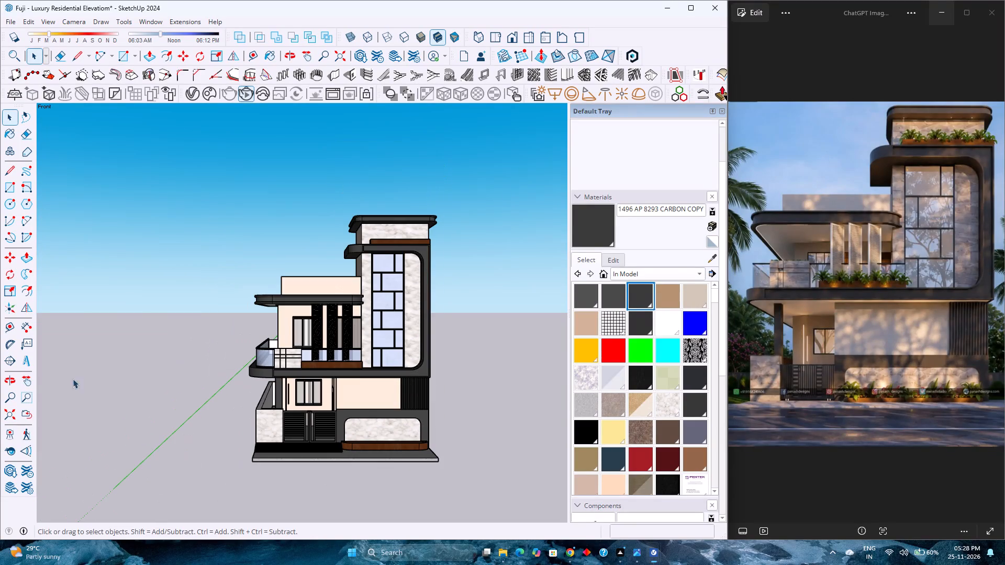
pyautogui.click(7, 419)
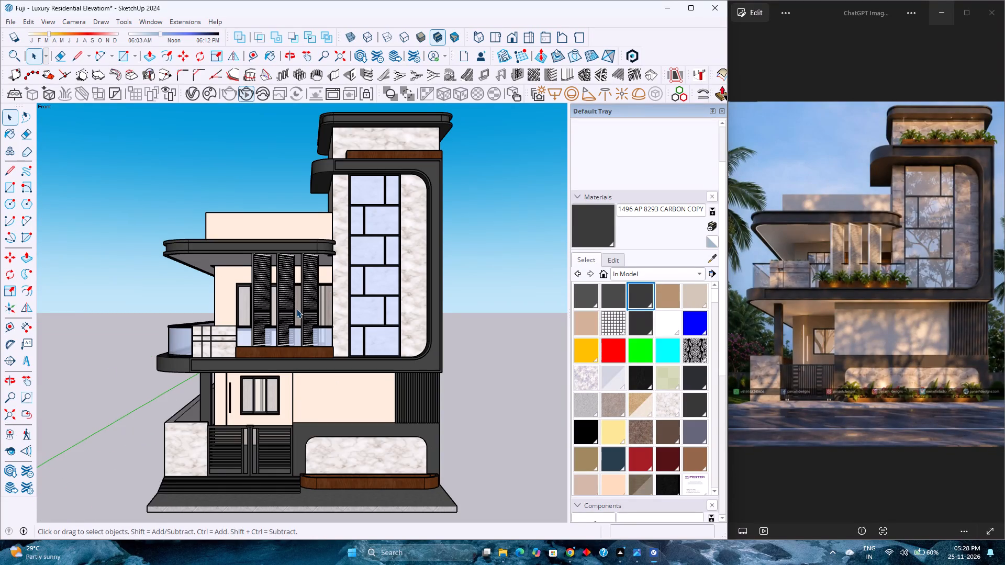
pyautogui.scroll(-1, 296, 309)
pyautogui.scroll(1, 296, 309)
pyautogui.scroll(-2, 296, 309)
pyautogui.scroll(1, 296, 309)
pyautogui.scroll(-2, 296, 309)
pyautogui.scroll(2, 296, 309)
pyautogui.scroll(-3, 296, 309)
pyautogui.scroll(3, 296, 309)
pyautogui.scroll(-2, 296, 309)
pyautogui.scroll(3, 296, 309)
pyautogui.scroll(-4, 296, 309)
pyautogui.scroll(4, 296, 309)
pyautogui.scroll(-4, 296, 309)
pyautogui.scroll(4, 296, 309)
pyautogui.scroll(-3, 296, 309)
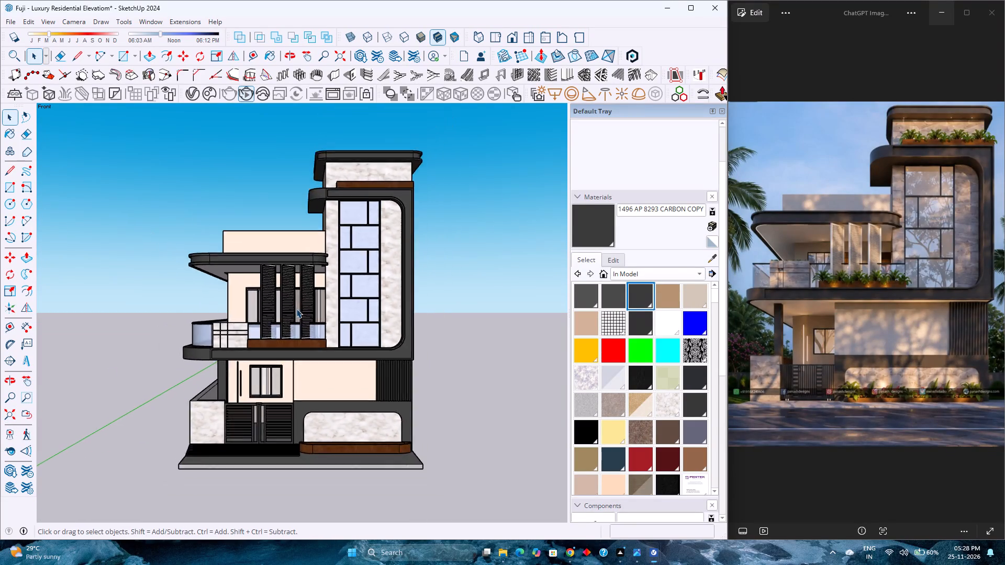
pyautogui.scroll(-1, 296, 309)
pyautogui.scroll(4, 296, 309)
pyautogui.scroll(-4, 296, 309)
pyautogui.scroll(4, 296, 309)
pyautogui.scroll(-4, 296, 309)
pyautogui.scroll(3, 296, 309)
pyautogui.scroll(-3, 296, 309)
pyautogui.scroll(3, 296, 309)
pyautogui.scroll(-3, 296, 309)
pyautogui.scroll(2, 296, 309)
pyautogui.scroll(-3, 296, 309)
pyautogui.scroll(4, 296, 309)
pyautogui.scroll(-3, 296, 311)
pyautogui.scroll(3, 296, 311)
pyautogui.scroll(-4, 296, 314)
pyautogui.scroll(4, 298, 322)
pyautogui.scroll(-4, 298, 322)
pyautogui.scroll(3, 298, 322)
pyautogui.scroll(-4, 298, 322)
pyautogui.scroll(4, 298, 322)
pyautogui.scroll(-3, 298, 322)
pyautogui.scroll(3, 298, 322)
pyautogui.scroll(-4, 298, 322)
pyautogui.scroll(3, 298, 322)
pyautogui.scroll(-2, 298, 322)
pyautogui.scroll(2, 298, 322)
pyautogui.scroll(-2, 298, 322)
pyautogui.scroll(2, 298, 322)
pyautogui.scroll(-3, 298, 322)
pyautogui.scroll(4, 298, 322)
pyautogui.scroll(-4, 298, 322)
pyautogui.scroll(4, 298, 322)
pyautogui.scroll(-4, 298, 322)
pyautogui.scroll(4, 298, 322)
pyautogui.scroll(-2, 298, 322)
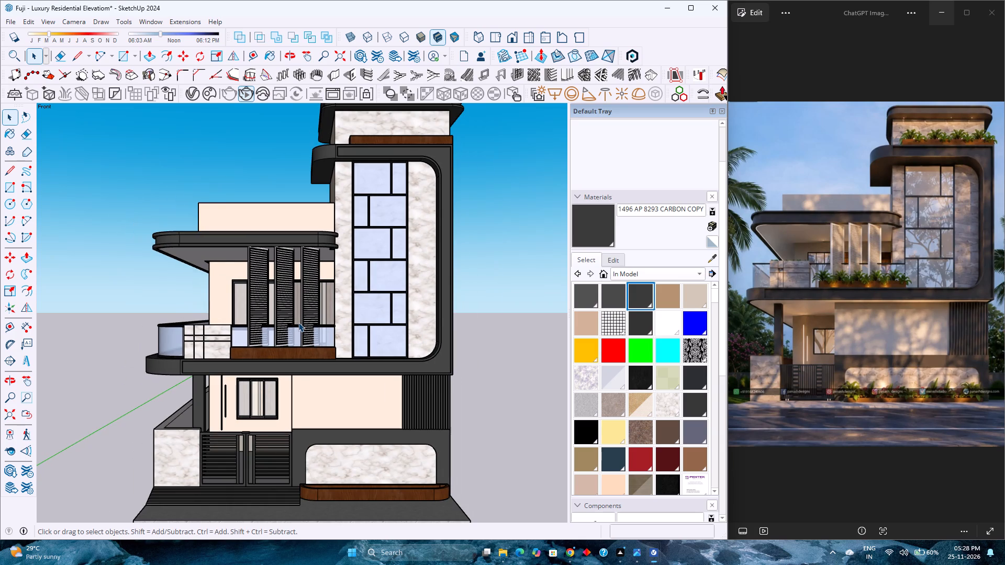
pyautogui.scroll(-1, 298, 322)
pyautogui.scroll(2, 298, 322)
pyautogui.scroll(-3, 298, 322)
pyautogui.scroll(3, 298, 322)
pyautogui.scroll(-3, 298, 322)
pyautogui.scroll(3, 298, 322)
pyautogui.scroll(-3, 298, 322)
pyautogui.scroll(3, 298, 322)
pyautogui.scroll(-3, 298, 322)
pyautogui.scroll(3, 298, 322)
pyautogui.scroll(-4, 298, 322)
pyautogui.scroll(4, 298, 322)
pyautogui.scroll(-5, 298, 322)
pyautogui.scroll(5, 298, 322)
pyautogui.scroll(-5, 298, 322)
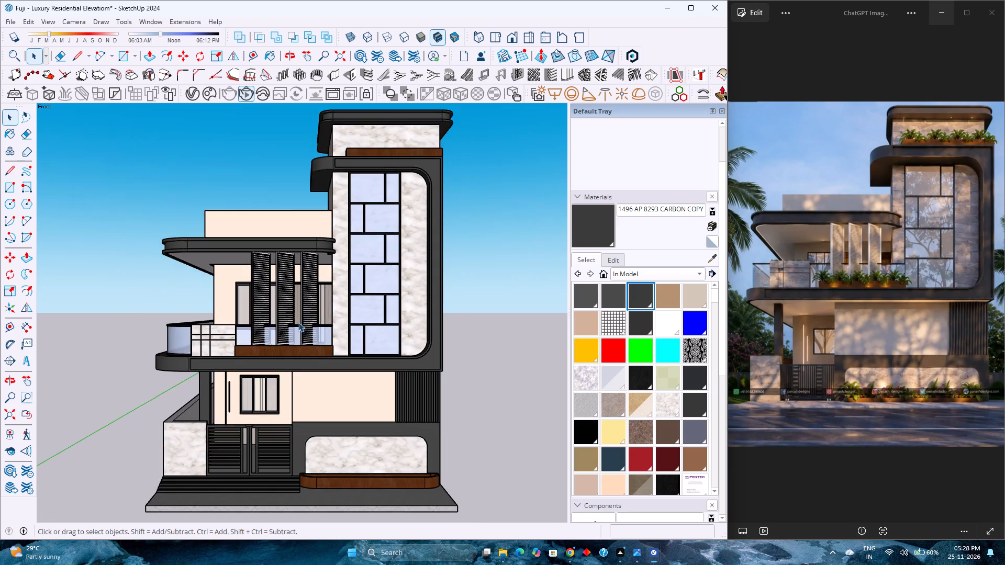
pyautogui.scroll(5, 298, 322)
pyautogui.scroll(-5, 298, 322)
pyautogui.scroll(5, 298, 322)
pyautogui.scroll(-5, 298, 322)
pyautogui.scroll(4, 298, 322)
pyautogui.scroll(-4, 298, 322)
pyautogui.scroll(1, 298, 322)
pyautogui.scroll(-3, 298, 322)
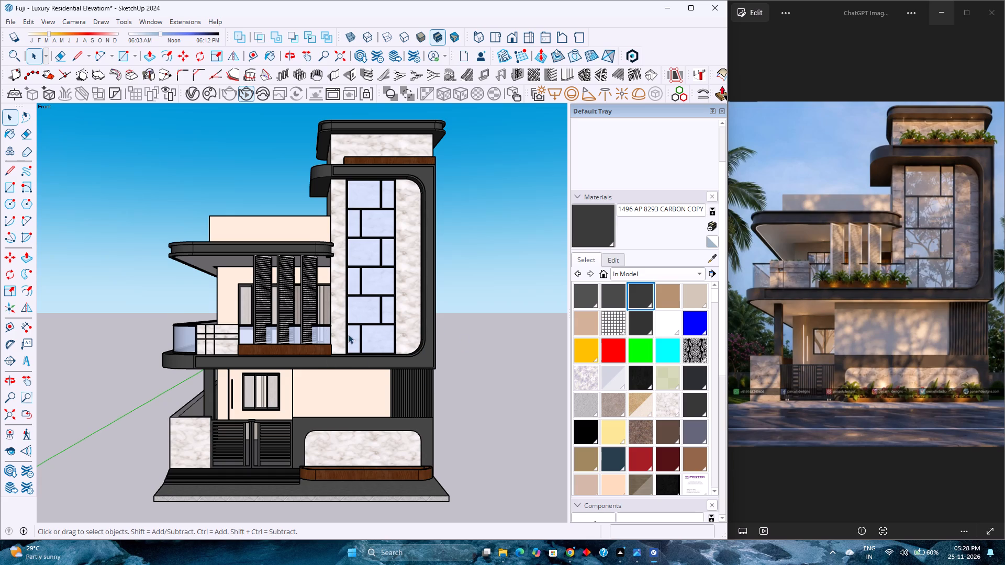
pyautogui.scroll(-4, 359, 357)
pyautogui.scroll(3, 359, 357)
pyautogui.scroll(-3, 359, 357)
pyautogui.scroll(2, 359, 357)
pyautogui.scroll(-2, 359, 357)
pyautogui.scroll(2, 359, 357)
pyautogui.scroll(-3, 359, 357)
pyautogui.scroll(3, 359, 357)
pyautogui.scroll(-3, 359, 357)
pyautogui.scroll(3, 359, 357)
pyautogui.scroll(-2, 359, 357)
pyautogui.scroll(2, 359, 357)
pyautogui.scroll(-3, 359, 357)
pyautogui.scroll(3, 359, 357)
pyautogui.scroll(-3, 359, 357)
pyautogui.scroll(2, 359, 357)
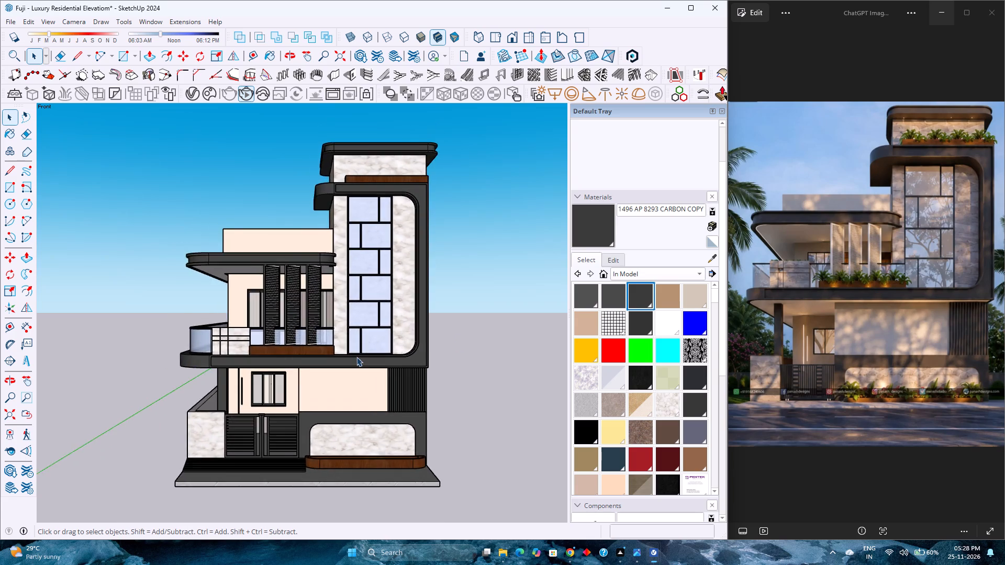
# Examine the whole house obliquely from the balcony side and the tower side, near and from farther away.
pyautogui.moveTo(357, 356); pyautogui.dragTo(492, 347, button='middle')
pyautogui.scroll(2, 328, 374)
pyautogui.scroll(-4, 328, 374)
pyautogui.scroll(3, 328, 374)
pyautogui.scroll(-3, 328, 374)
pyautogui.scroll(3, 328, 374)
pyautogui.scroll(-3, 328, 374)
pyautogui.scroll(4, 323, 374)
pyautogui.scroll(-3, 321, 374)
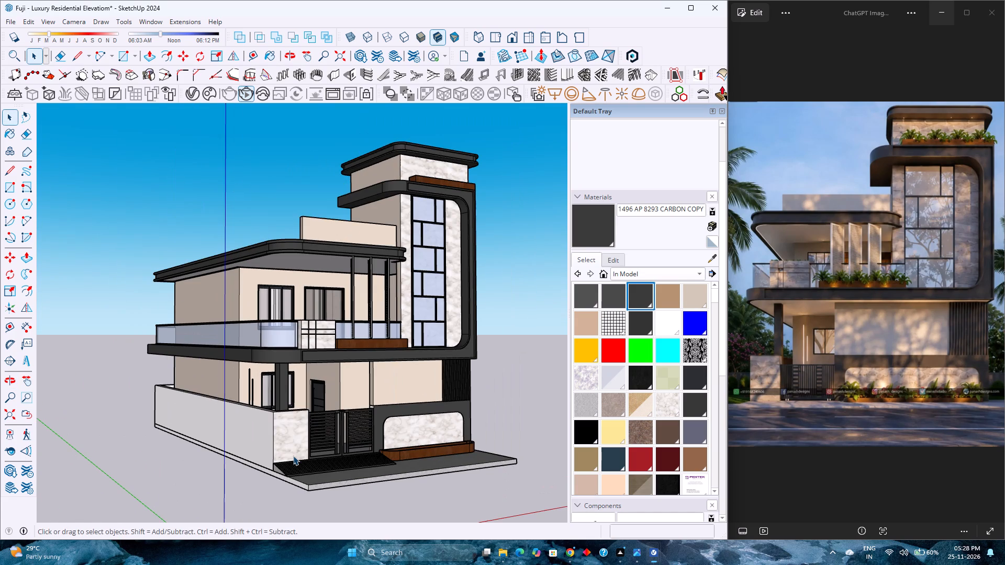
pyautogui.scroll(-5, 342, 311)
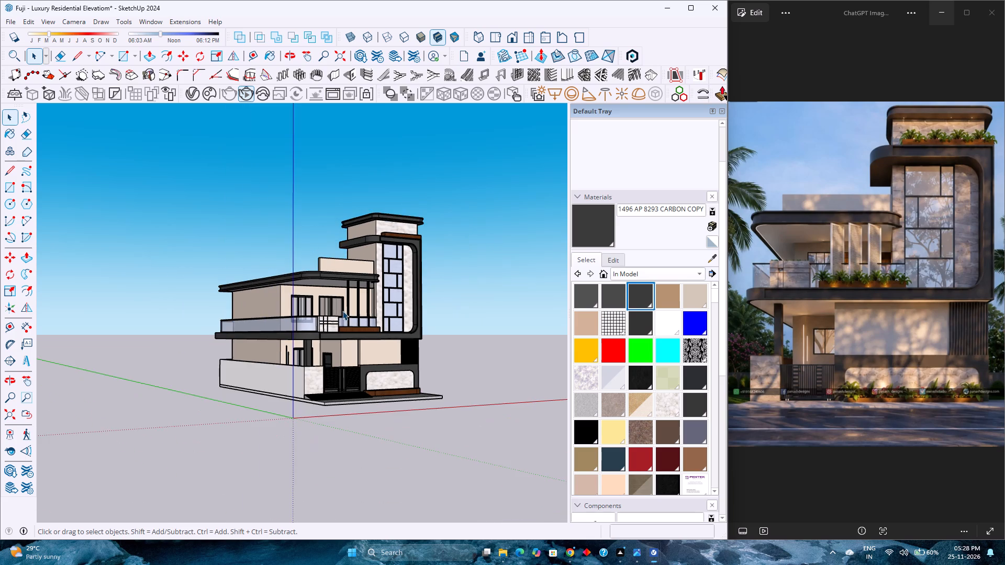
pyautogui.scroll(3, 218, 285)
pyautogui.scroll(-3, 218, 285)
pyautogui.moveTo(370, 307); pyautogui.dragTo(108, 311, button='middle')
pyautogui.middleClick(108, 311)
pyautogui.scroll(2, 262, 344)
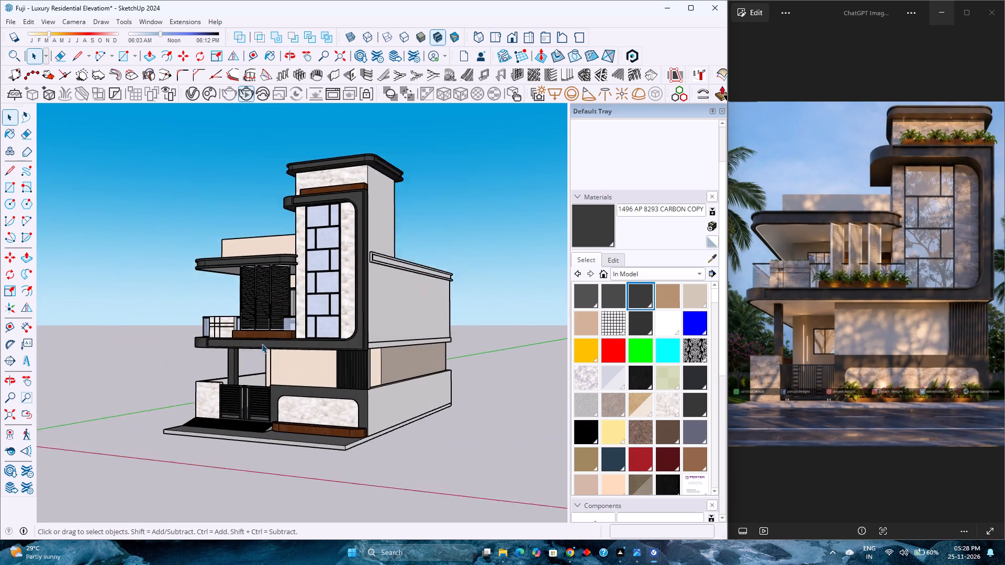
pyautogui.scroll(1, 262, 344)
pyautogui.scroll(-3, 262, 344)
pyautogui.scroll(1, 262, 344)
pyautogui.moveTo(262, 344); pyautogui.dragTo(498, 344, button='middle')
pyautogui.middleClick(498, 344)
pyautogui.scroll(-4, 494, 342)
pyautogui.scroll(2, 368, 328)
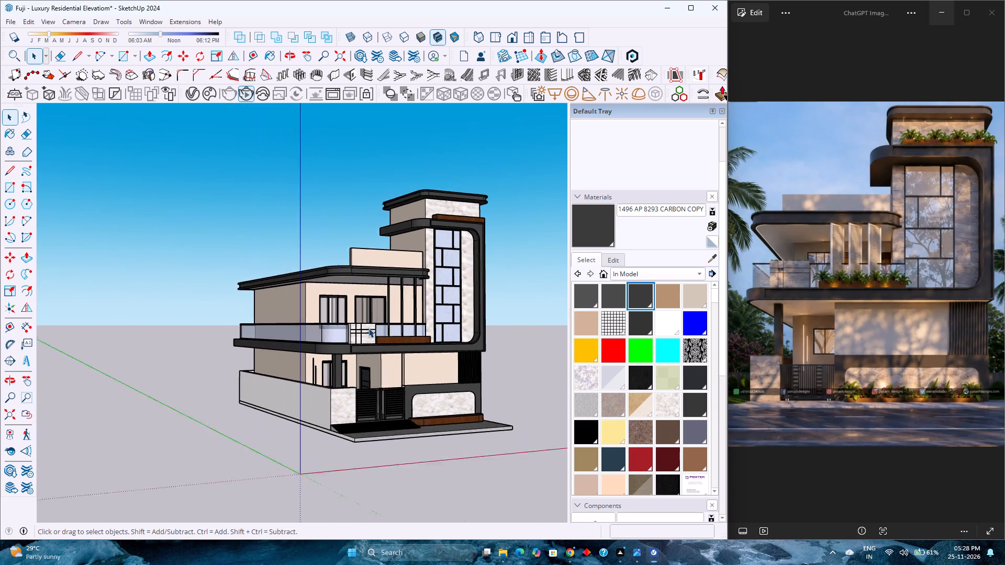
pyautogui.scroll(2, 368, 328)
pyautogui.moveTo(452, 340); pyautogui.dragTo(423, 340, button='middle')
pyautogui.middleClick(423, 340)
pyautogui.scroll(-3, 419, 338)
pyautogui.scroll(4, 419, 338)
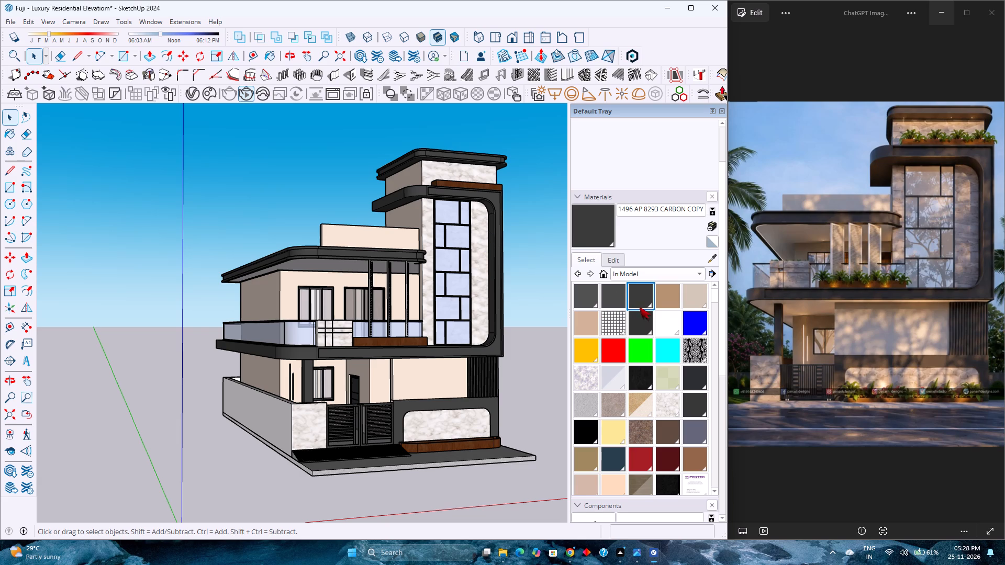
# Lighten the AP K184 Brass Olive-N paint on the ground-floor front wall to HLS lightness 83, leaving all nested groups when finished.
pyautogui.scroll(7, 647, 310)
pyautogui.doubleClick(429, 383)
pyautogui.scroll(3, 429, 383)
pyautogui.click(429, 382)
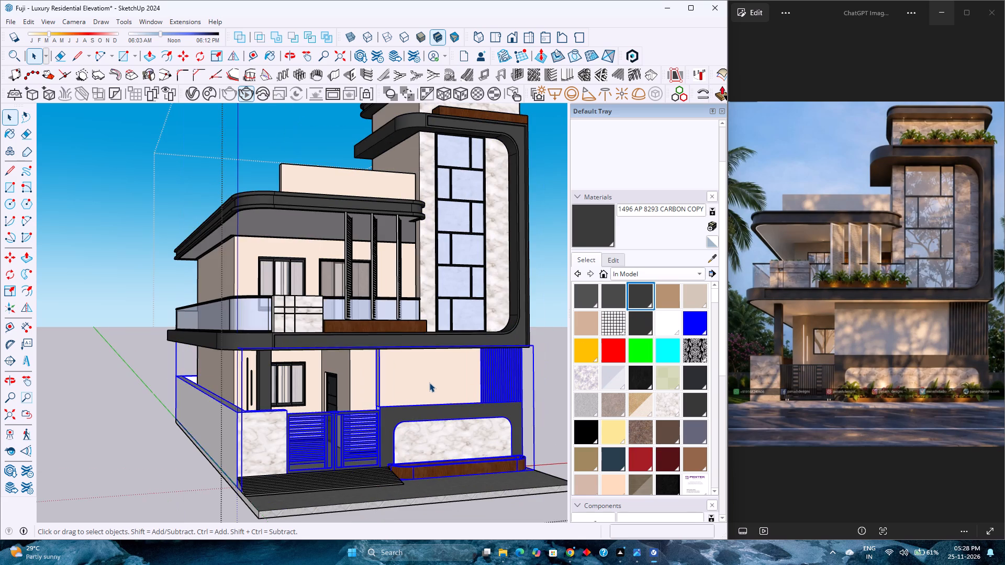
pyautogui.scroll(2, 429, 382)
pyautogui.tripleClick(429, 382)
pyautogui.doubleClick(429, 382)
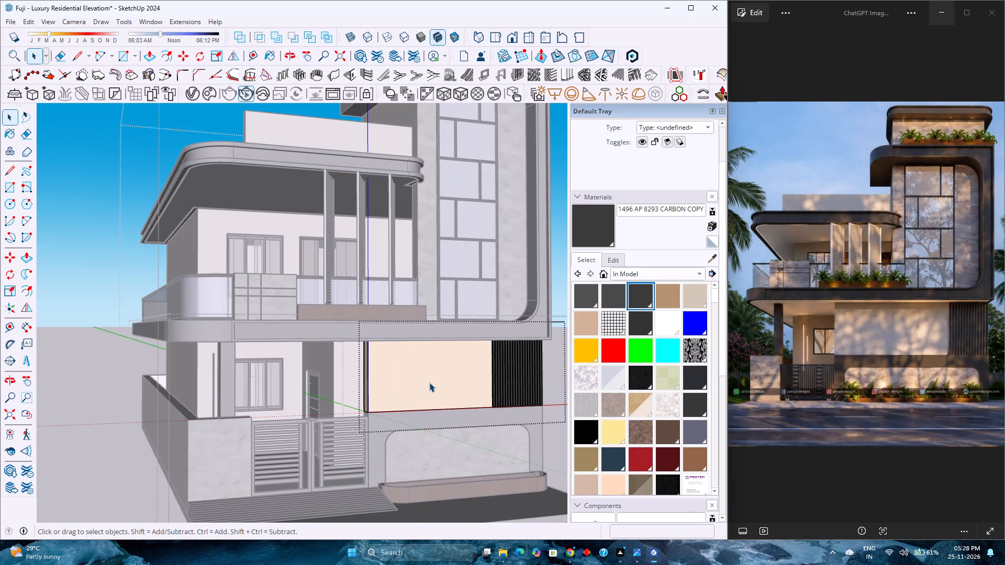
pyautogui.click(429, 381)
pyautogui.scroll(7, 617, 254)
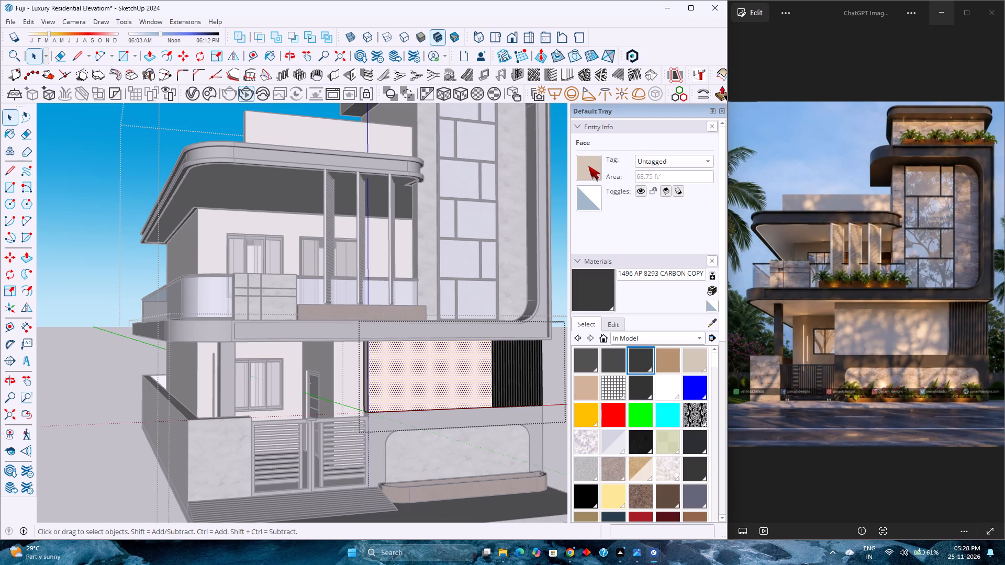
pyautogui.click(588, 166)
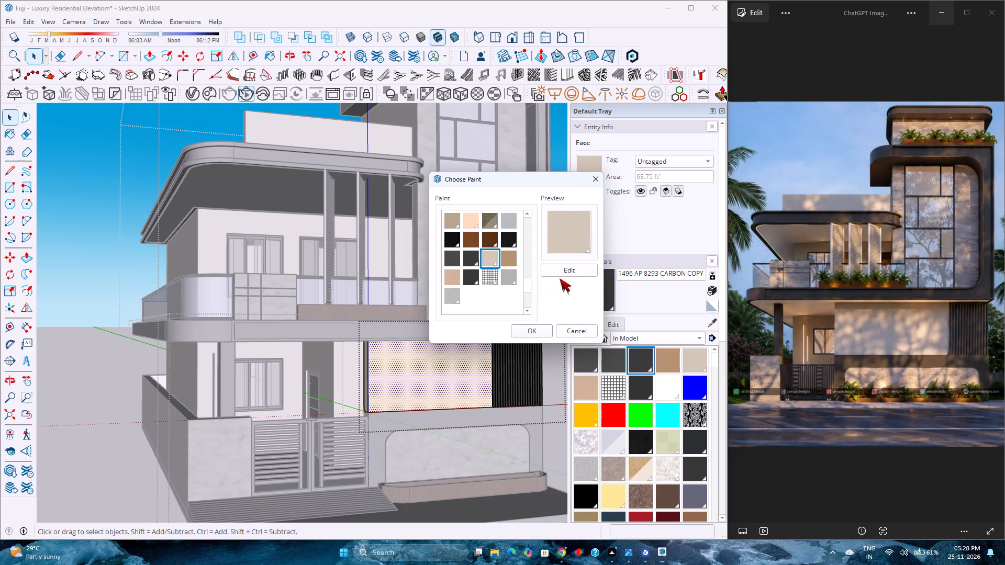
pyautogui.click(561, 274)
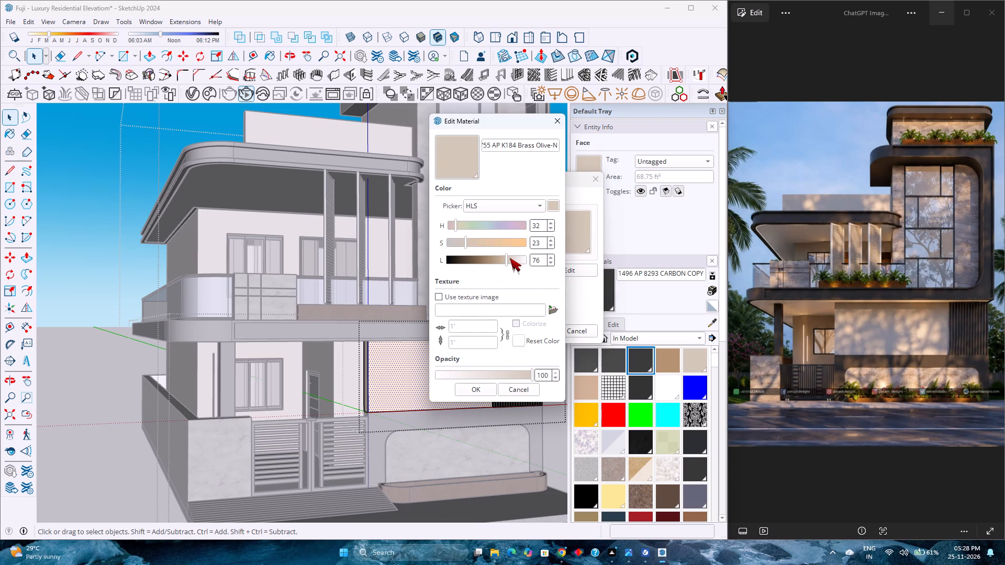
pyautogui.moveTo(503, 261); pyautogui.dragTo(507, 262)
pyautogui.moveTo(507, 262); pyautogui.dragTo(511, 264)
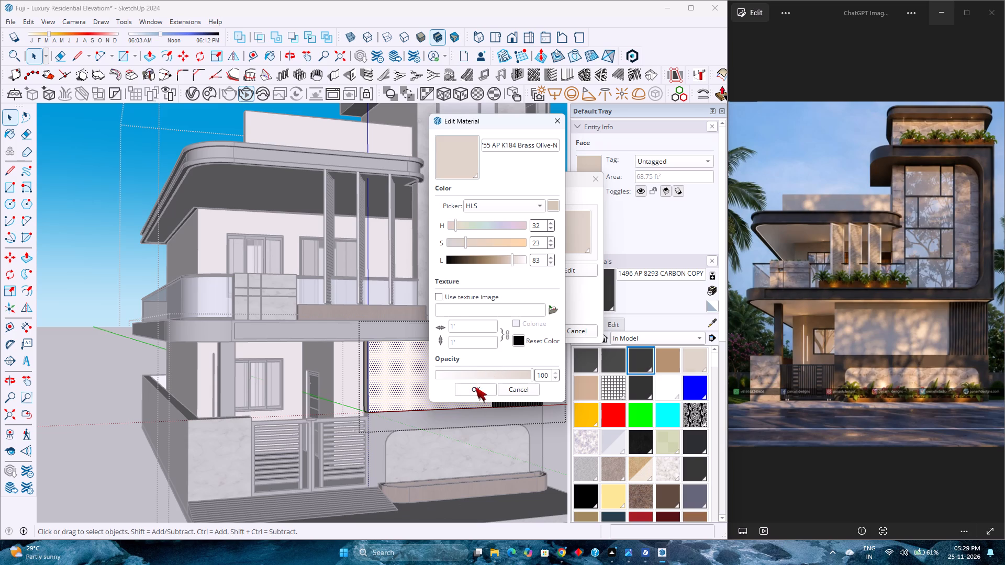
pyautogui.click(475, 387)
pyautogui.click(542, 333)
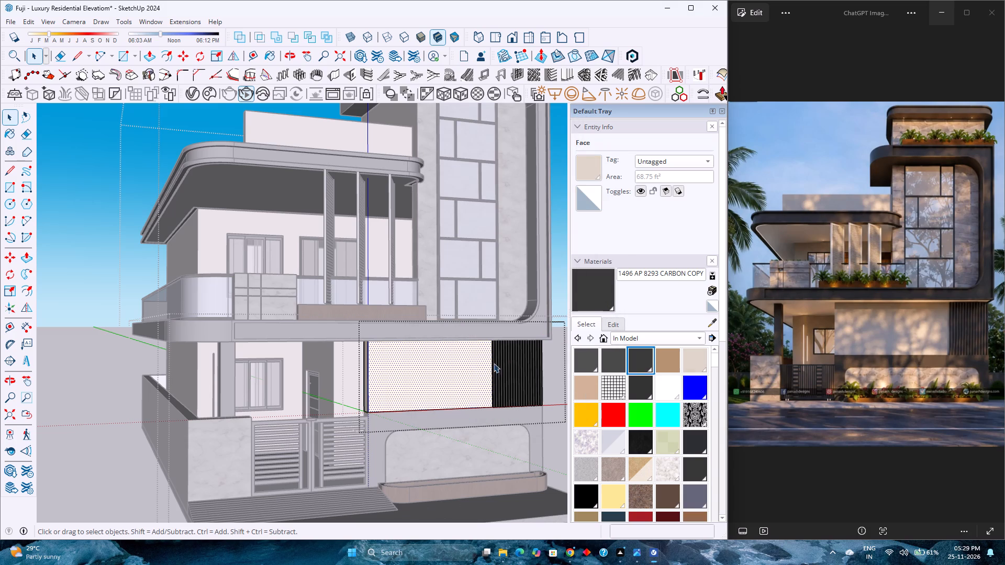
pyautogui.click(130, 380)
pyautogui.doubleClick(130, 380)
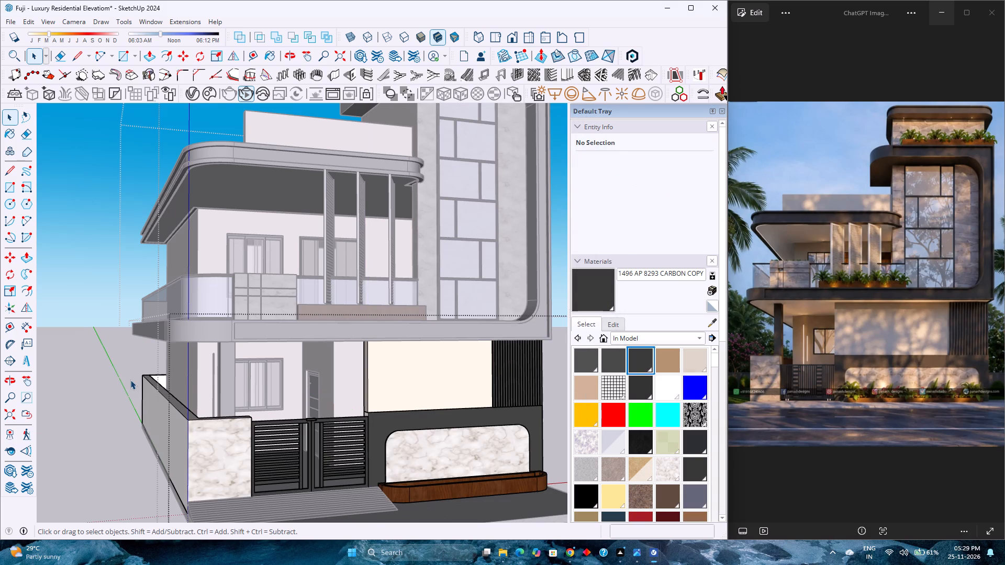
pyautogui.doubleClick(113, 315)
pyautogui.click(113, 315)
pyautogui.scroll(-6, 113, 315)
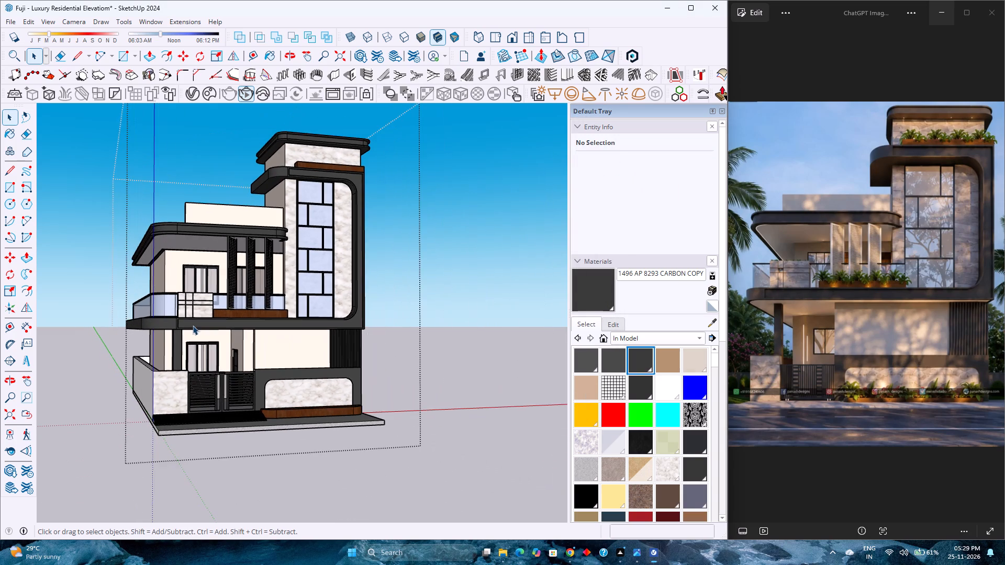
pyautogui.click(507, 326)
# Save the model.
pyautogui.hotkey('ctrl', 's')
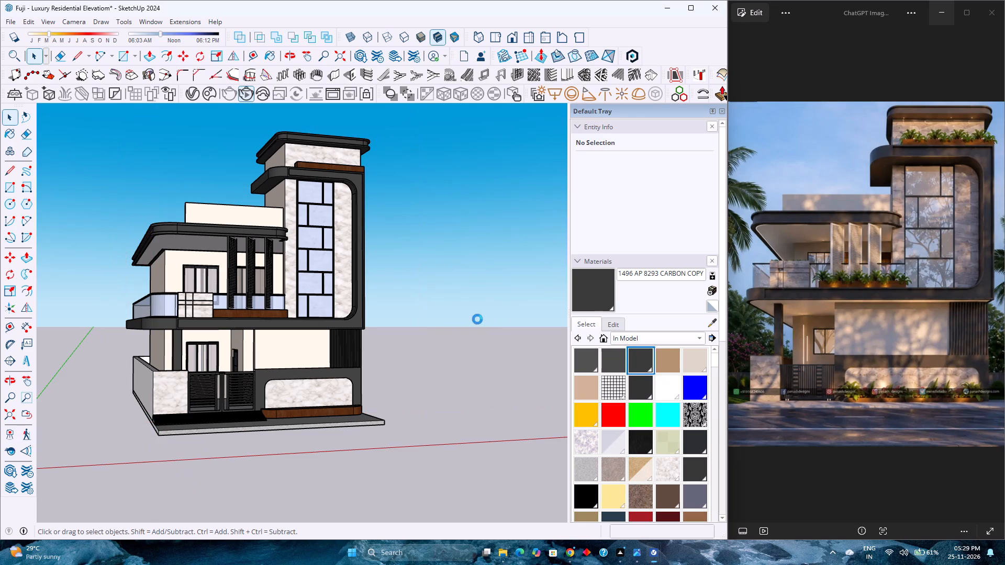
# Switch to the standard front view and fit the whole house to check the lightened wall paint.
pyautogui.click(517, 33)
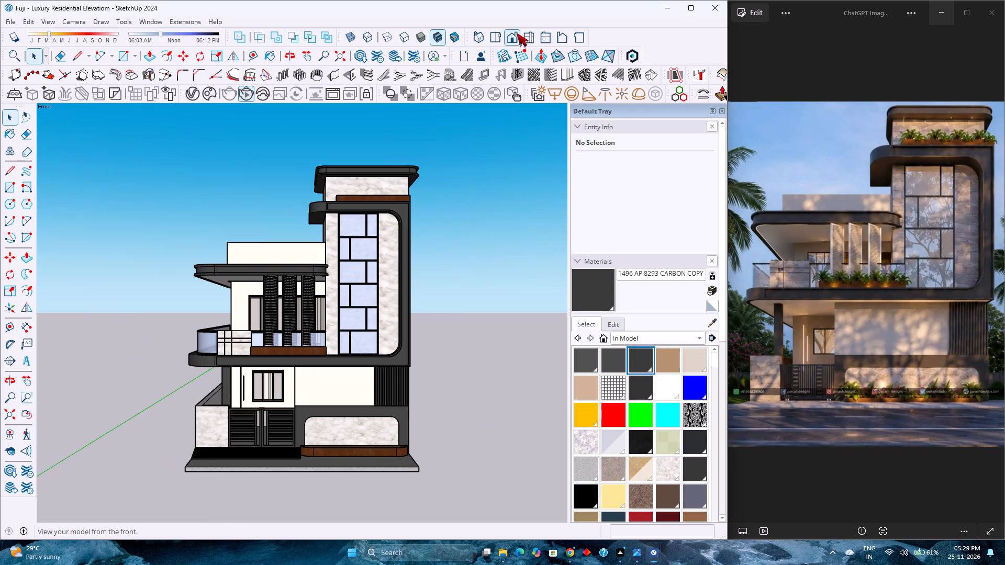
pyautogui.click(10, 417)
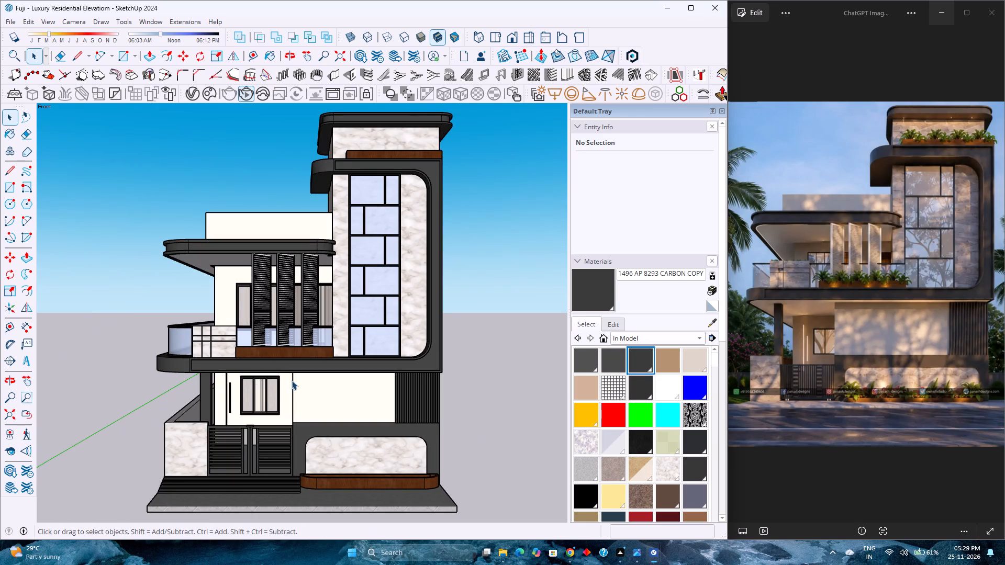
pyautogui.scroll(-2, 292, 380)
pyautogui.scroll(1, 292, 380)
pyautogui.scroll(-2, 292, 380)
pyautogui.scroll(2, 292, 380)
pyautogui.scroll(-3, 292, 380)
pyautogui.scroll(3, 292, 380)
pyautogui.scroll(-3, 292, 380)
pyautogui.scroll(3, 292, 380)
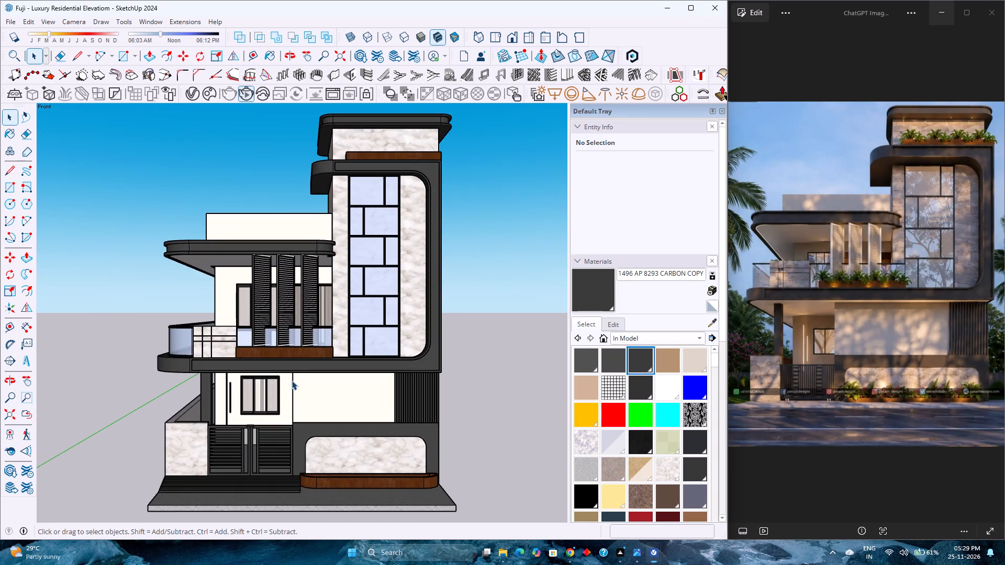
# Examine the whole house from the balcony side and a slightly raised front angle to review the facade colours.
pyautogui.moveTo(264, 411); pyautogui.dragTo(498, 397, button='middle')
pyautogui.middleClick(499, 398)
pyautogui.middleClick(501, 400)
pyautogui.middleClick(503, 402)
pyautogui.moveTo(504, 404); pyautogui.dragTo(502, 435, button='middle')
pyautogui.moveTo(500, 436); pyautogui.dragTo(317, 440, button='middle')
pyautogui.middleClick(314, 439)
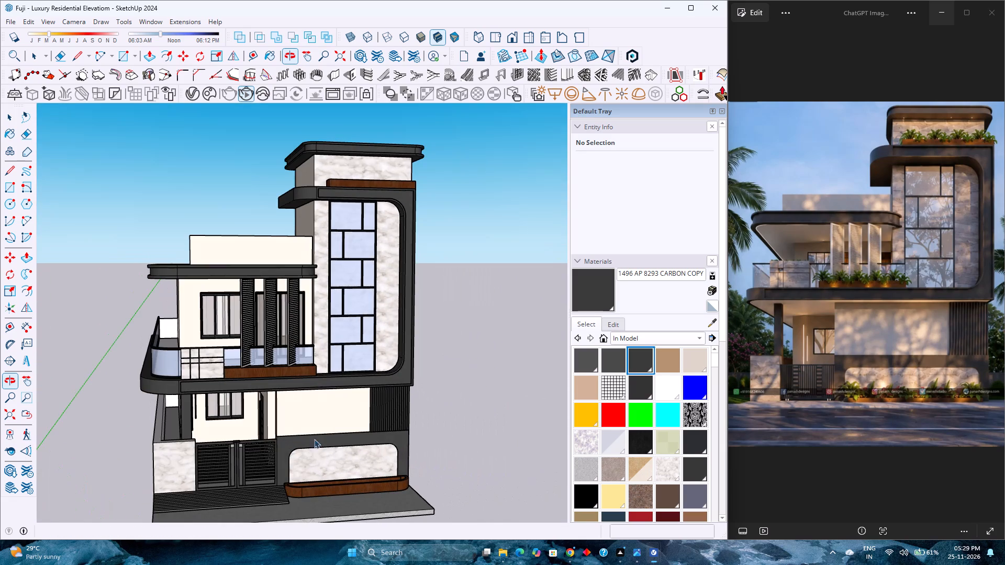
pyautogui.scroll(-2, 591, 526)
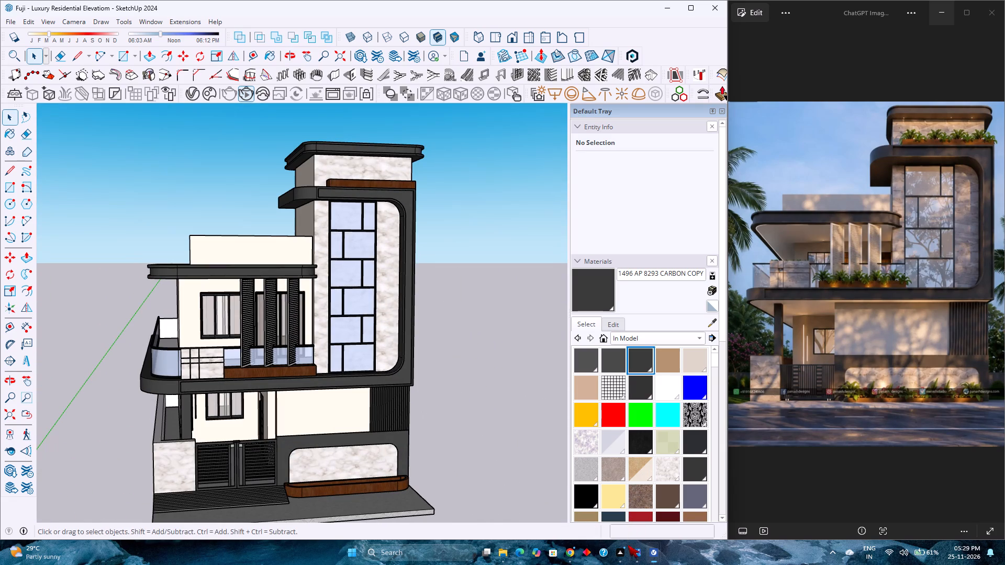
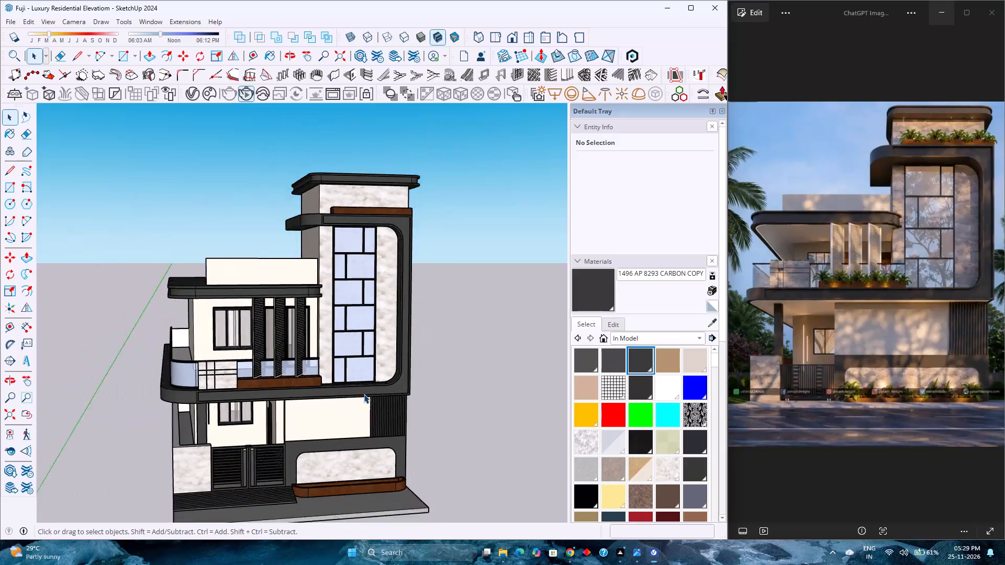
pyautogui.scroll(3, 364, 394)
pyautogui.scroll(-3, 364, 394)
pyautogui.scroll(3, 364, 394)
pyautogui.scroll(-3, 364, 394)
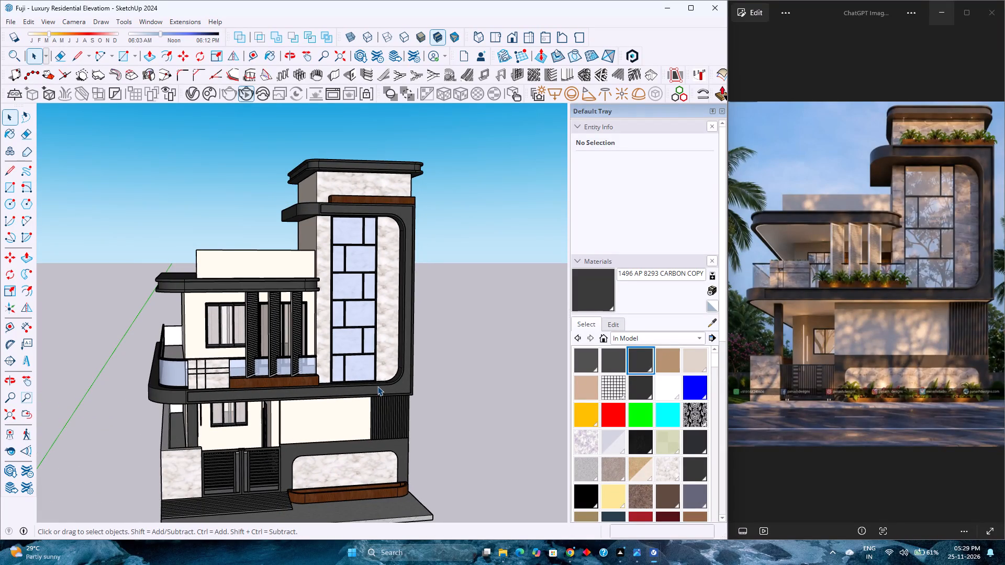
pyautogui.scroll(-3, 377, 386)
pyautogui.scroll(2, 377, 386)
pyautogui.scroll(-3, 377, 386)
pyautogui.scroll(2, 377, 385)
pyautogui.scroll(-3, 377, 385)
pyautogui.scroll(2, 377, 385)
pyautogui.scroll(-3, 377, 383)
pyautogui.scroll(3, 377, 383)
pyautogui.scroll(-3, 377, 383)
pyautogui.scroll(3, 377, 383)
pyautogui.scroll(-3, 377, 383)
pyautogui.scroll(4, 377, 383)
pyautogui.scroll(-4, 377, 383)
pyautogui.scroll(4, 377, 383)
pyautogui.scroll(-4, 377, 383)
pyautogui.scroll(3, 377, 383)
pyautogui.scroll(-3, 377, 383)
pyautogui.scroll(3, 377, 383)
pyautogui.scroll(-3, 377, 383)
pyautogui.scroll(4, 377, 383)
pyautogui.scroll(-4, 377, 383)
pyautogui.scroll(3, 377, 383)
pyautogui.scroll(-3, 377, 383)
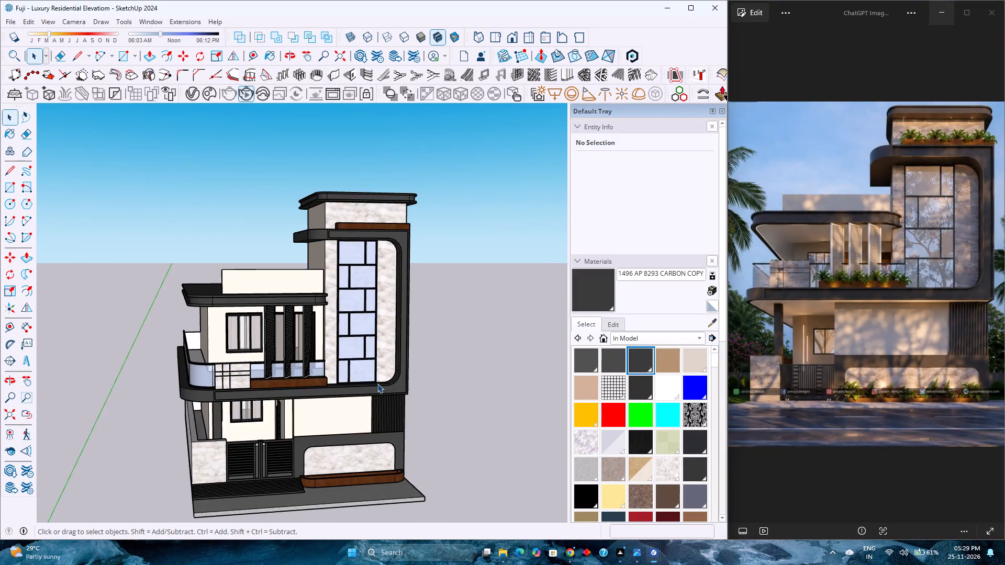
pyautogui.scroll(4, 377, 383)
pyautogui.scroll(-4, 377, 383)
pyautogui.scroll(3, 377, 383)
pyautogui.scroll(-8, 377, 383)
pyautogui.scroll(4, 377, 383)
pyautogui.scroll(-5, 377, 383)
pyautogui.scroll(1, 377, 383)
# Examine the whole front facade from a low front angle, comparing its colours with the reference image.
pyautogui.moveTo(374, 413); pyautogui.dragTo(374, 395, button='middle')
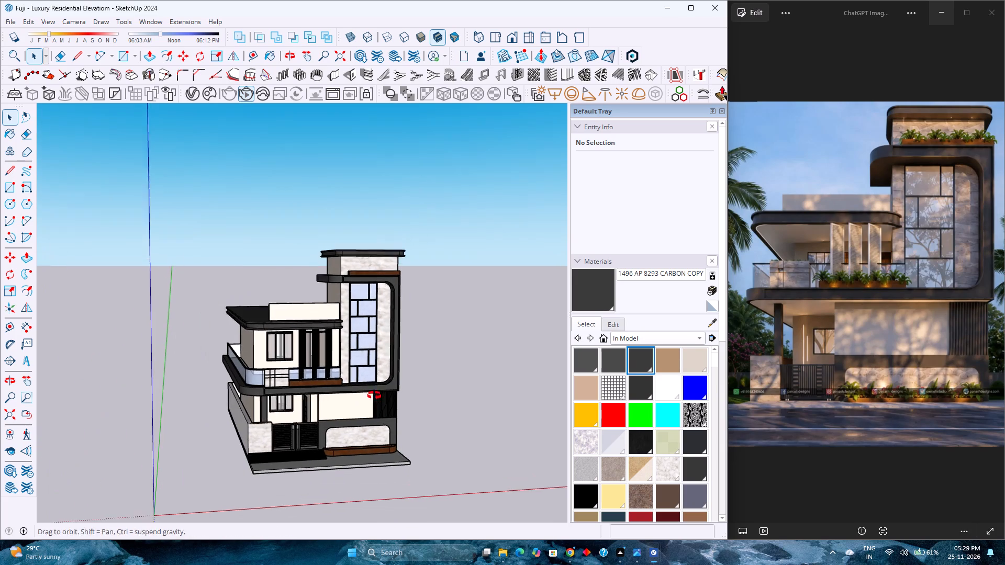
pyautogui.moveTo(374, 395); pyautogui.dragTo(374, 353, button='middle')
pyautogui.click(2, 418)
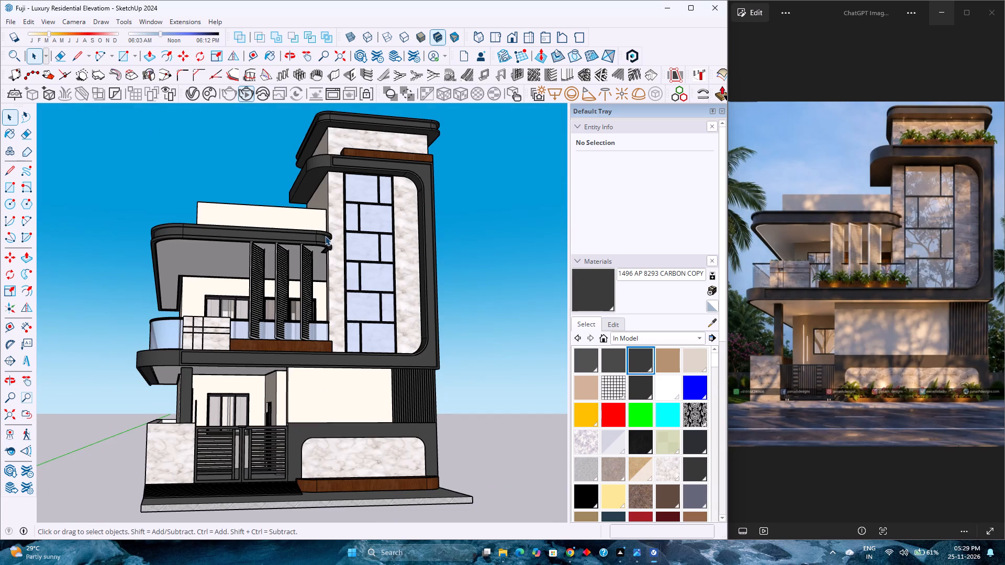
pyautogui.scroll(-3, 323, 341)
pyautogui.scroll(2, 323, 341)
pyautogui.scroll(-3, 323, 341)
pyautogui.scroll(2, 323, 341)
pyautogui.scroll(-2, 323, 341)
pyautogui.scroll(2, 323, 341)
pyautogui.scroll(-2, 323, 341)
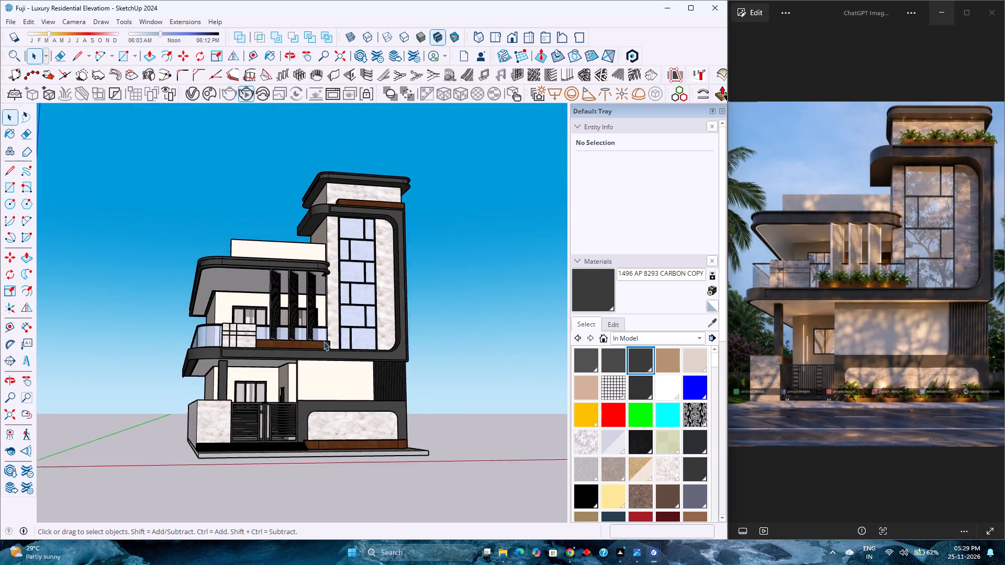
pyautogui.scroll(-1, 323, 341)
pyautogui.scroll(4, 323, 341)
pyautogui.scroll(-4, 323, 341)
pyautogui.scroll(3, 323, 341)
pyautogui.scroll(-4, 323, 341)
pyautogui.scroll(3, 323, 341)
pyautogui.scroll(-3, 323, 341)
pyautogui.scroll(5, 323, 341)
pyautogui.scroll(-5, 323, 341)
pyautogui.scroll(3, 323, 341)
pyautogui.scroll(-2, 323, 341)
pyautogui.scroll(2, 323, 341)
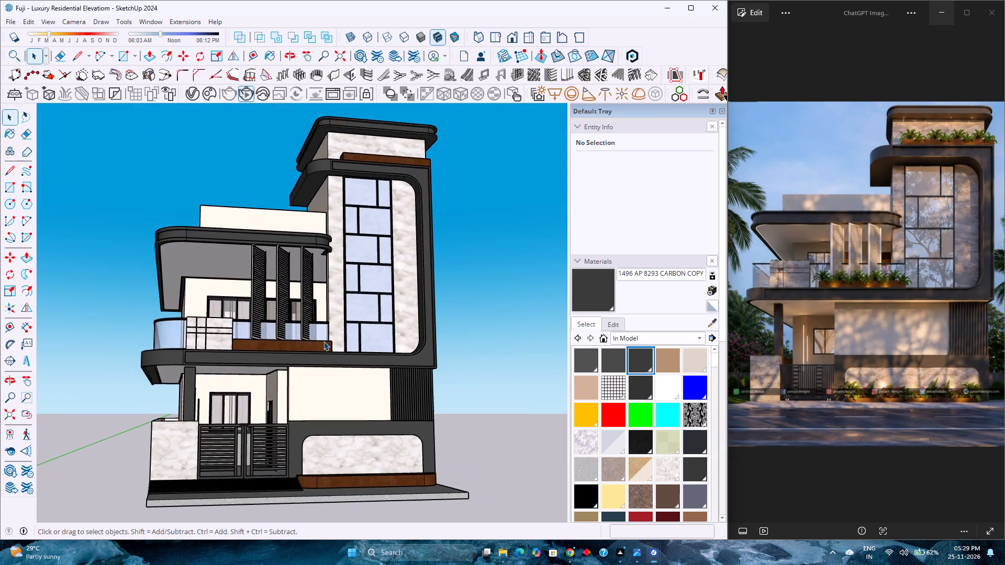
pyautogui.scroll(-2, 323, 341)
pyautogui.scroll(3, 323, 341)
pyautogui.scroll(-3, 323, 341)
pyautogui.scroll(3, 323, 341)
pyautogui.scroll(-3, 323, 341)
# Examine the house from a low balcony-side corner angle, checking the wall, slab and tower finishes.
pyautogui.moveTo(323, 341); pyautogui.dragTo(385, 355, button='middle')
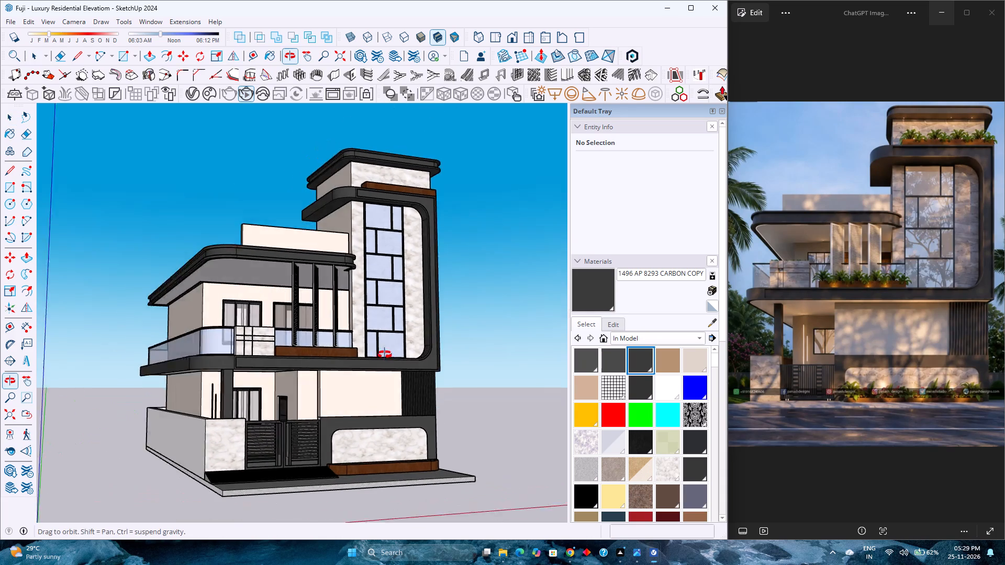
pyautogui.moveTo(385, 355); pyautogui.dragTo(407, 357, button='middle')
pyautogui.middleClick(408, 357)
pyautogui.scroll(2, 394, 357)
pyautogui.scroll(-3, 394, 357)
pyautogui.scroll(2, 394, 357)
pyautogui.scroll(-2, 394, 357)
pyautogui.scroll(3, 394, 357)
pyautogui.scroll(-4, 394, 357)
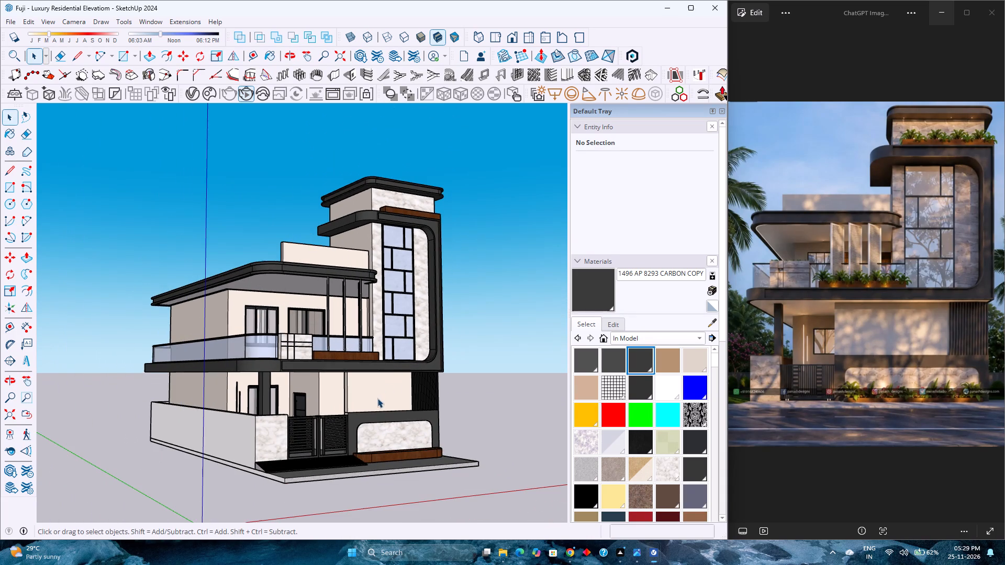
pyautogui.scroll(4, 370, 409)
pyautogui.scroll(-2, 370, 409)
pyautogui.scroll(2, 370, 409)
pyautogui.scroll(-2, 370, 409)
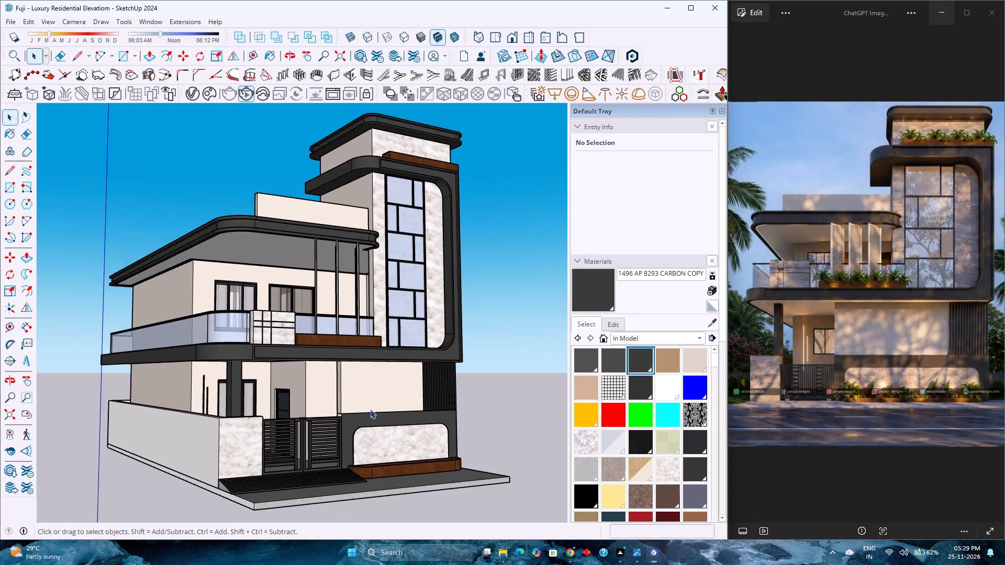
pyautogui.scroll(1, 370, 409)
pyautogui.scroll(-1, 370, 409)
pyautogui.scroll(1, 370, 409)
pyautogui.scroll(-1, 370, 409)
pyautogui.scroll(1, 370, 409)
pyautogui.scroll(-1, 370, 409)
pyautogui.scroll(1, 370, 409)
pyautogui.scroll(-1, 370, 409)
pyautogui.scroll(1, 370, 409)
pyautogui.scroll(-2, 371, 405)
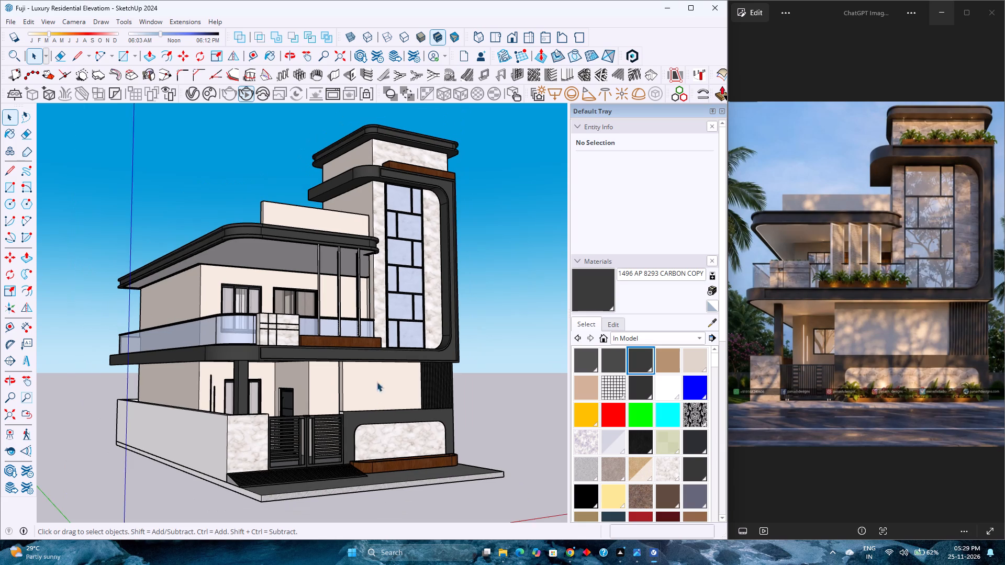
pyautogui.scroll(2, 378, 355)
pyautogui.scroll(-2, 378, 355)
pyautogui.scroll(1, 378, 355)
pyautogui.scroll(-1, 378, 355)
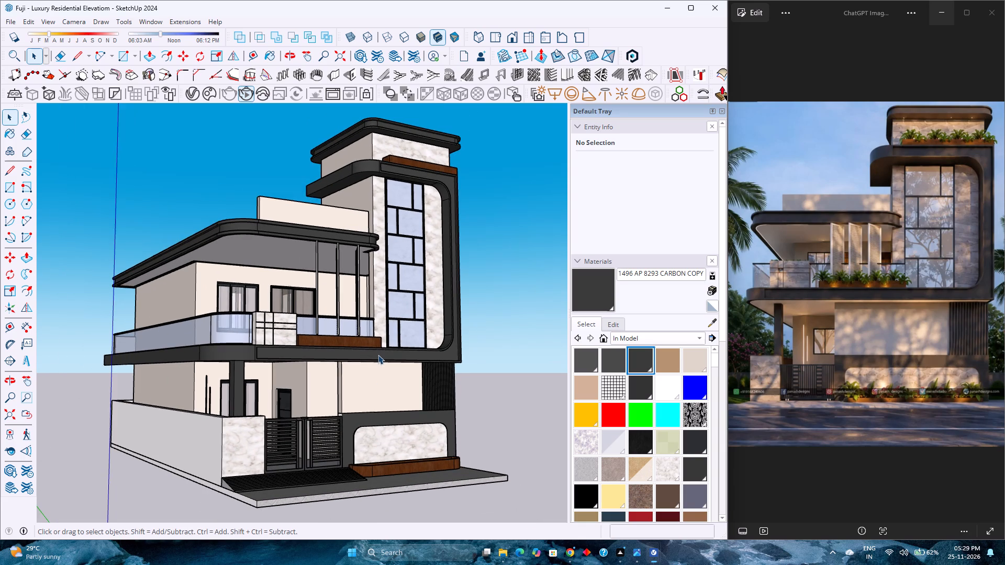
pyautogui.scroll(-1, 374, 310)
pyautogui.scroll(2, 374, 310)
pyautogui.scroll(-1, 374, 310)
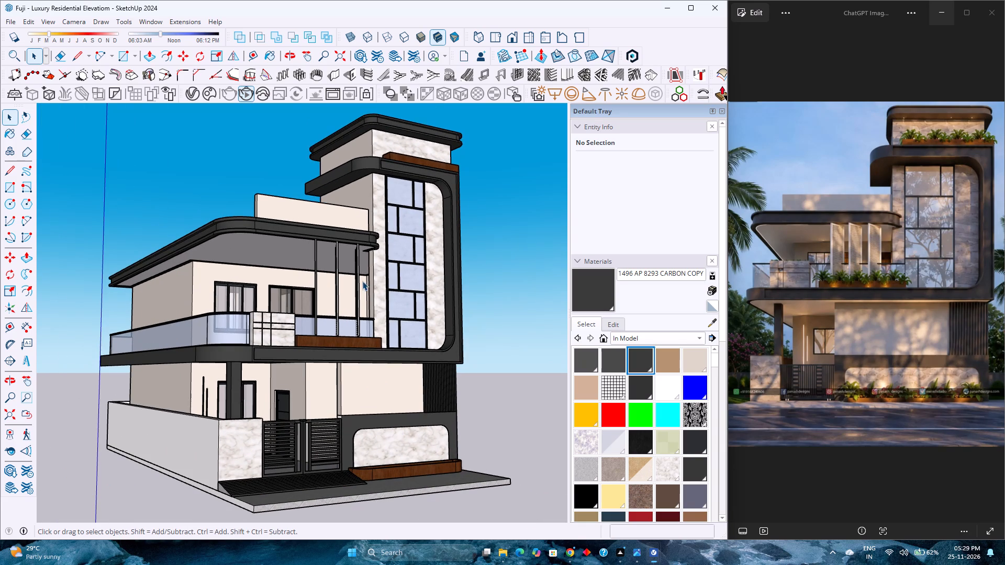
pyautogui.scroll(1, 370, 268)
pyautogui.scroll(-1, 370, 270)
pyautogui.scroll(1, 370, 270)
pyautogui.scroll(-1, 370, 270)
pyautogui.scroll(1, 370, 270)
pyautogui.scroll(-2, 370, 272)
pyautogui.scroll(3, 371, 272)
pyautogui.rightClick(371, 272)
pyautogui.scroll(-1, 371, 272)
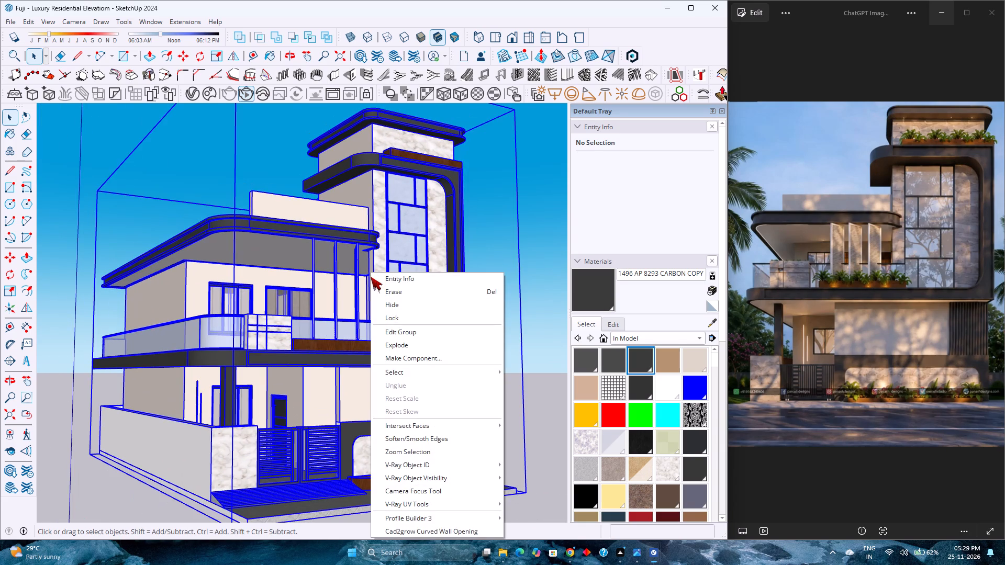
pyautogui.click(558, 245)
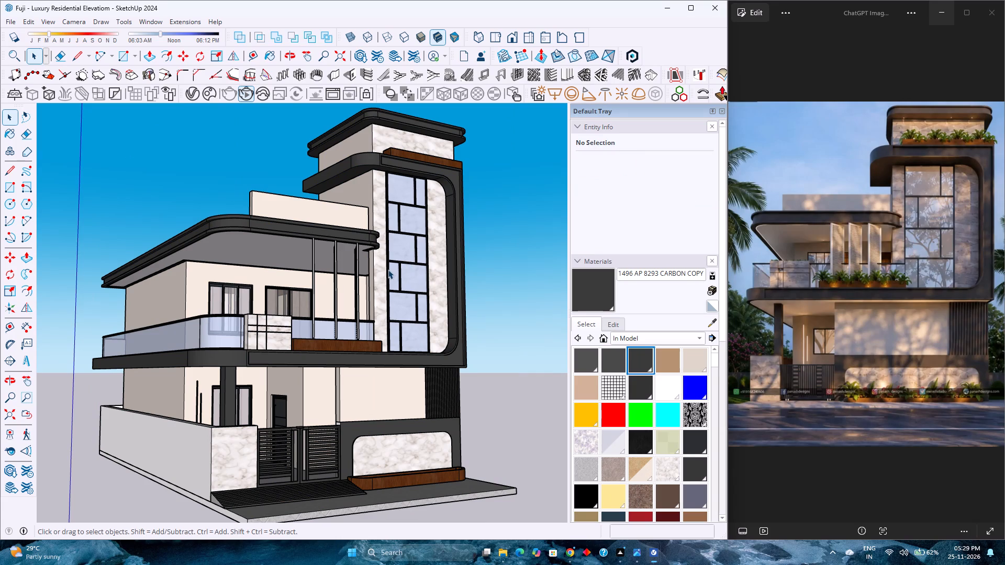
# Open the house group for editing.
pyautogui.doubleClick(387, 269)
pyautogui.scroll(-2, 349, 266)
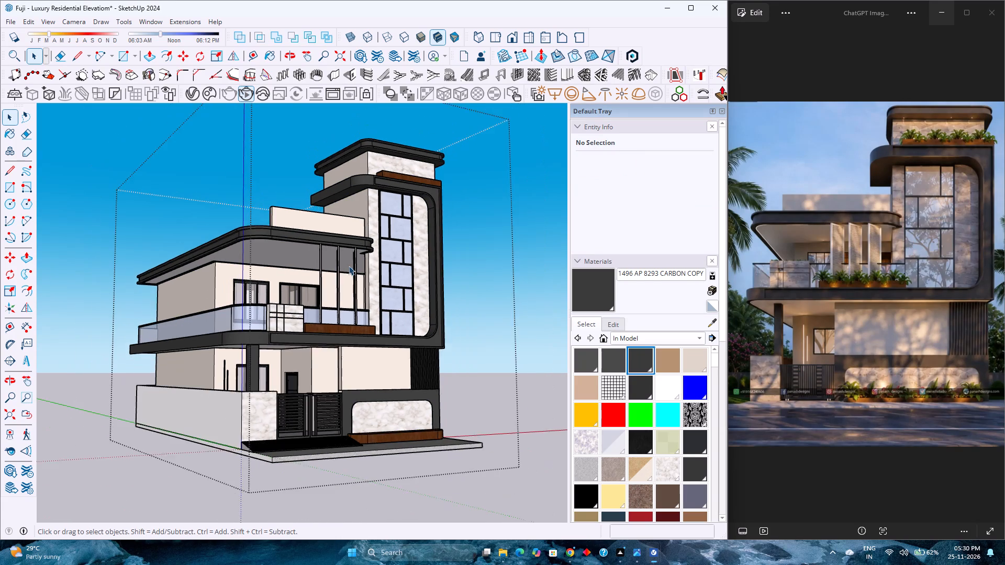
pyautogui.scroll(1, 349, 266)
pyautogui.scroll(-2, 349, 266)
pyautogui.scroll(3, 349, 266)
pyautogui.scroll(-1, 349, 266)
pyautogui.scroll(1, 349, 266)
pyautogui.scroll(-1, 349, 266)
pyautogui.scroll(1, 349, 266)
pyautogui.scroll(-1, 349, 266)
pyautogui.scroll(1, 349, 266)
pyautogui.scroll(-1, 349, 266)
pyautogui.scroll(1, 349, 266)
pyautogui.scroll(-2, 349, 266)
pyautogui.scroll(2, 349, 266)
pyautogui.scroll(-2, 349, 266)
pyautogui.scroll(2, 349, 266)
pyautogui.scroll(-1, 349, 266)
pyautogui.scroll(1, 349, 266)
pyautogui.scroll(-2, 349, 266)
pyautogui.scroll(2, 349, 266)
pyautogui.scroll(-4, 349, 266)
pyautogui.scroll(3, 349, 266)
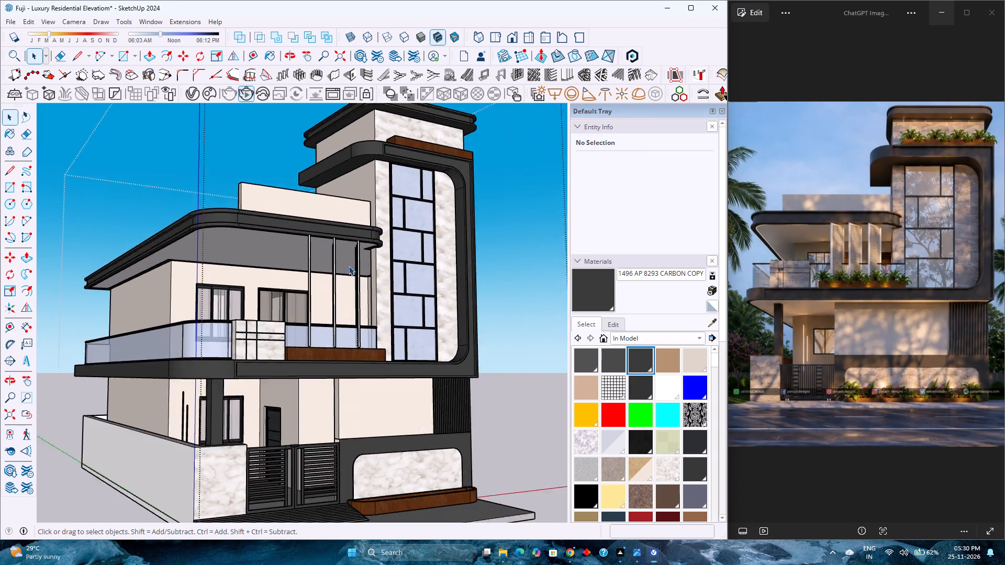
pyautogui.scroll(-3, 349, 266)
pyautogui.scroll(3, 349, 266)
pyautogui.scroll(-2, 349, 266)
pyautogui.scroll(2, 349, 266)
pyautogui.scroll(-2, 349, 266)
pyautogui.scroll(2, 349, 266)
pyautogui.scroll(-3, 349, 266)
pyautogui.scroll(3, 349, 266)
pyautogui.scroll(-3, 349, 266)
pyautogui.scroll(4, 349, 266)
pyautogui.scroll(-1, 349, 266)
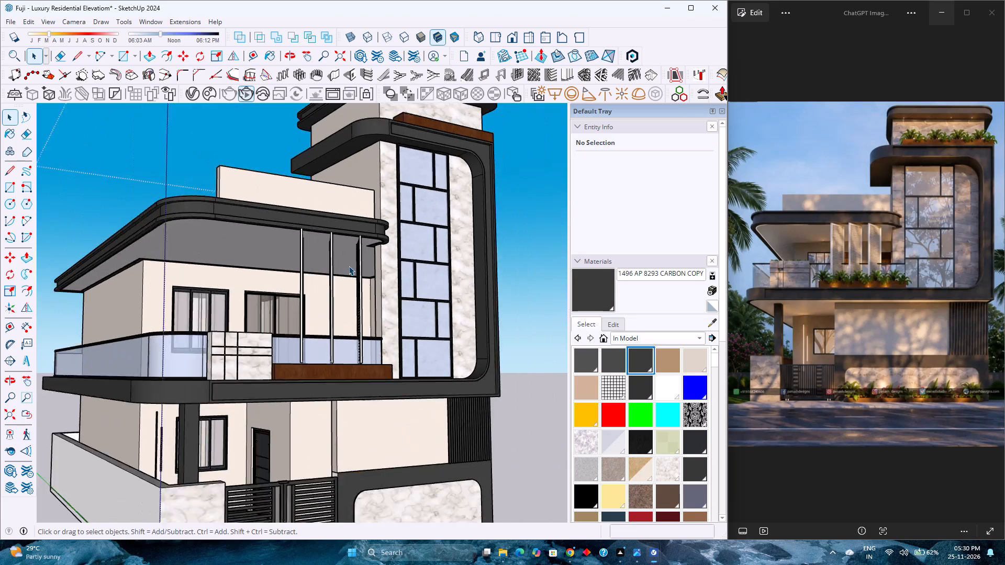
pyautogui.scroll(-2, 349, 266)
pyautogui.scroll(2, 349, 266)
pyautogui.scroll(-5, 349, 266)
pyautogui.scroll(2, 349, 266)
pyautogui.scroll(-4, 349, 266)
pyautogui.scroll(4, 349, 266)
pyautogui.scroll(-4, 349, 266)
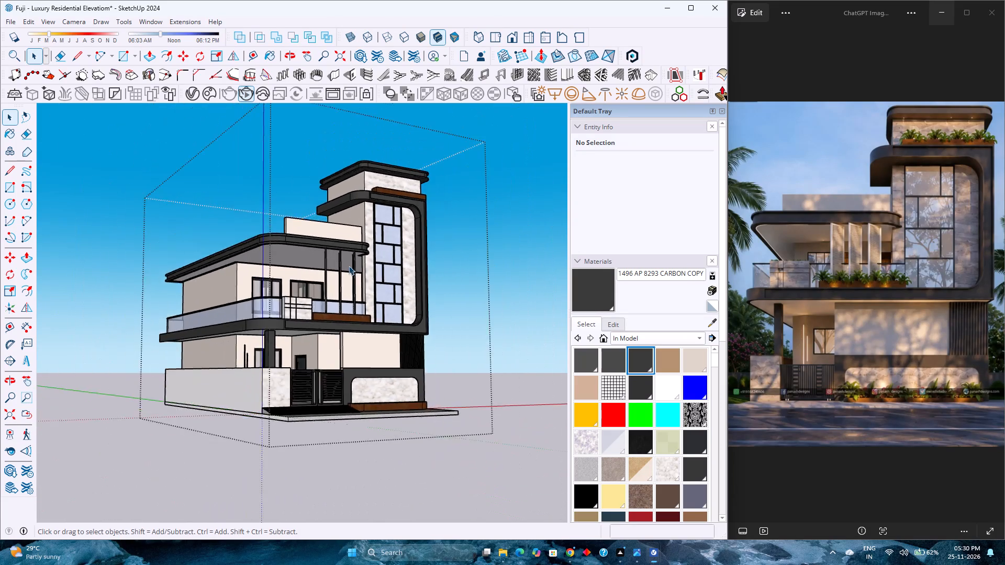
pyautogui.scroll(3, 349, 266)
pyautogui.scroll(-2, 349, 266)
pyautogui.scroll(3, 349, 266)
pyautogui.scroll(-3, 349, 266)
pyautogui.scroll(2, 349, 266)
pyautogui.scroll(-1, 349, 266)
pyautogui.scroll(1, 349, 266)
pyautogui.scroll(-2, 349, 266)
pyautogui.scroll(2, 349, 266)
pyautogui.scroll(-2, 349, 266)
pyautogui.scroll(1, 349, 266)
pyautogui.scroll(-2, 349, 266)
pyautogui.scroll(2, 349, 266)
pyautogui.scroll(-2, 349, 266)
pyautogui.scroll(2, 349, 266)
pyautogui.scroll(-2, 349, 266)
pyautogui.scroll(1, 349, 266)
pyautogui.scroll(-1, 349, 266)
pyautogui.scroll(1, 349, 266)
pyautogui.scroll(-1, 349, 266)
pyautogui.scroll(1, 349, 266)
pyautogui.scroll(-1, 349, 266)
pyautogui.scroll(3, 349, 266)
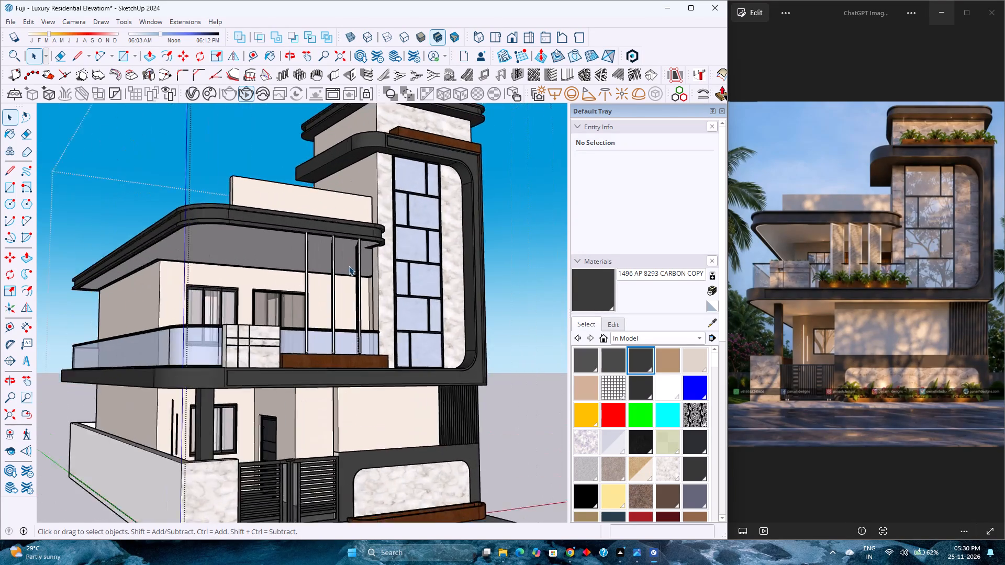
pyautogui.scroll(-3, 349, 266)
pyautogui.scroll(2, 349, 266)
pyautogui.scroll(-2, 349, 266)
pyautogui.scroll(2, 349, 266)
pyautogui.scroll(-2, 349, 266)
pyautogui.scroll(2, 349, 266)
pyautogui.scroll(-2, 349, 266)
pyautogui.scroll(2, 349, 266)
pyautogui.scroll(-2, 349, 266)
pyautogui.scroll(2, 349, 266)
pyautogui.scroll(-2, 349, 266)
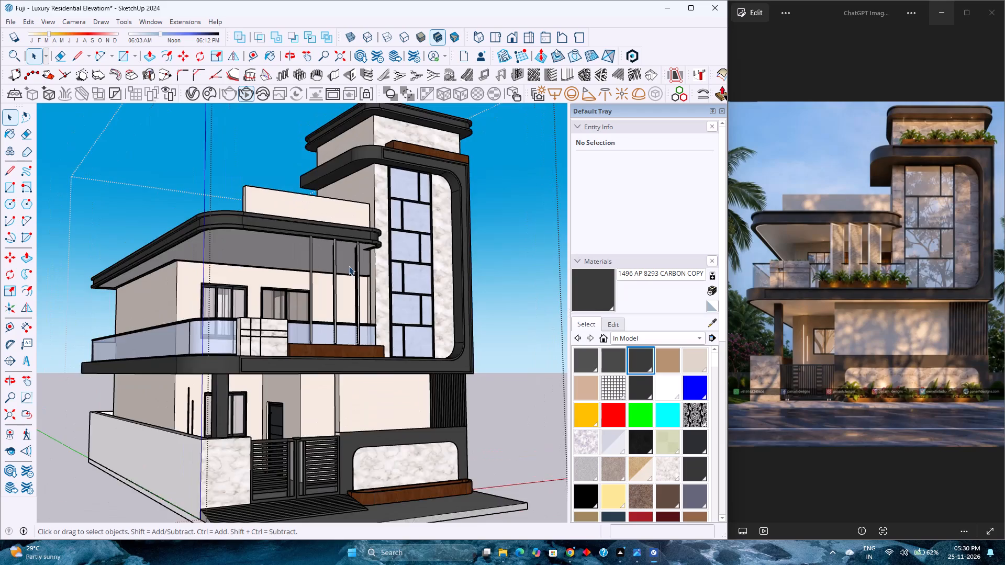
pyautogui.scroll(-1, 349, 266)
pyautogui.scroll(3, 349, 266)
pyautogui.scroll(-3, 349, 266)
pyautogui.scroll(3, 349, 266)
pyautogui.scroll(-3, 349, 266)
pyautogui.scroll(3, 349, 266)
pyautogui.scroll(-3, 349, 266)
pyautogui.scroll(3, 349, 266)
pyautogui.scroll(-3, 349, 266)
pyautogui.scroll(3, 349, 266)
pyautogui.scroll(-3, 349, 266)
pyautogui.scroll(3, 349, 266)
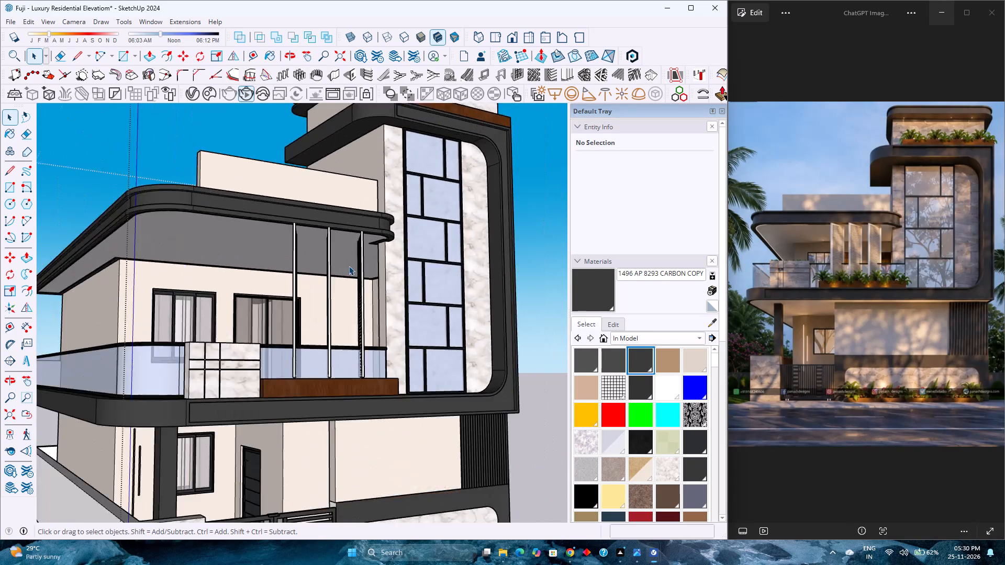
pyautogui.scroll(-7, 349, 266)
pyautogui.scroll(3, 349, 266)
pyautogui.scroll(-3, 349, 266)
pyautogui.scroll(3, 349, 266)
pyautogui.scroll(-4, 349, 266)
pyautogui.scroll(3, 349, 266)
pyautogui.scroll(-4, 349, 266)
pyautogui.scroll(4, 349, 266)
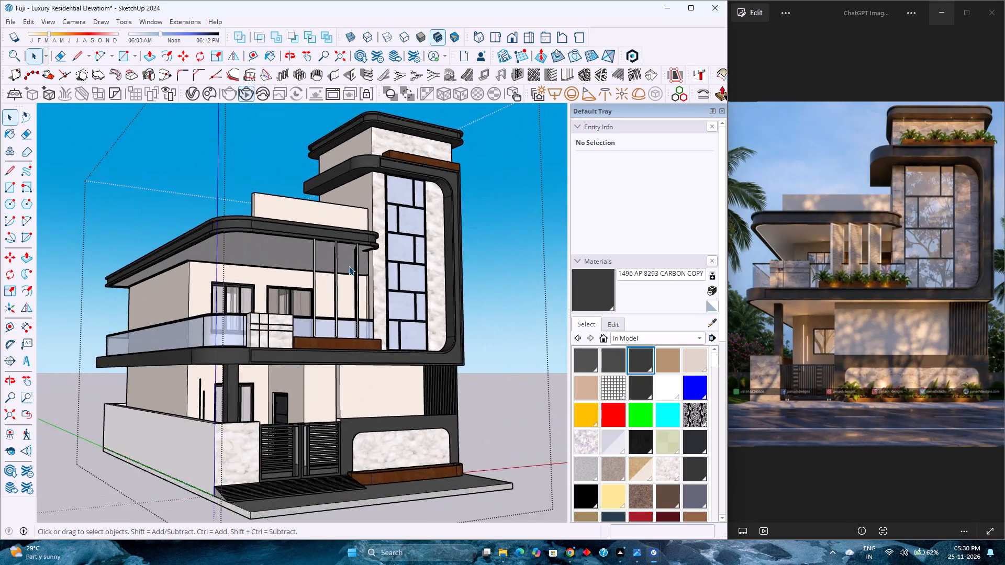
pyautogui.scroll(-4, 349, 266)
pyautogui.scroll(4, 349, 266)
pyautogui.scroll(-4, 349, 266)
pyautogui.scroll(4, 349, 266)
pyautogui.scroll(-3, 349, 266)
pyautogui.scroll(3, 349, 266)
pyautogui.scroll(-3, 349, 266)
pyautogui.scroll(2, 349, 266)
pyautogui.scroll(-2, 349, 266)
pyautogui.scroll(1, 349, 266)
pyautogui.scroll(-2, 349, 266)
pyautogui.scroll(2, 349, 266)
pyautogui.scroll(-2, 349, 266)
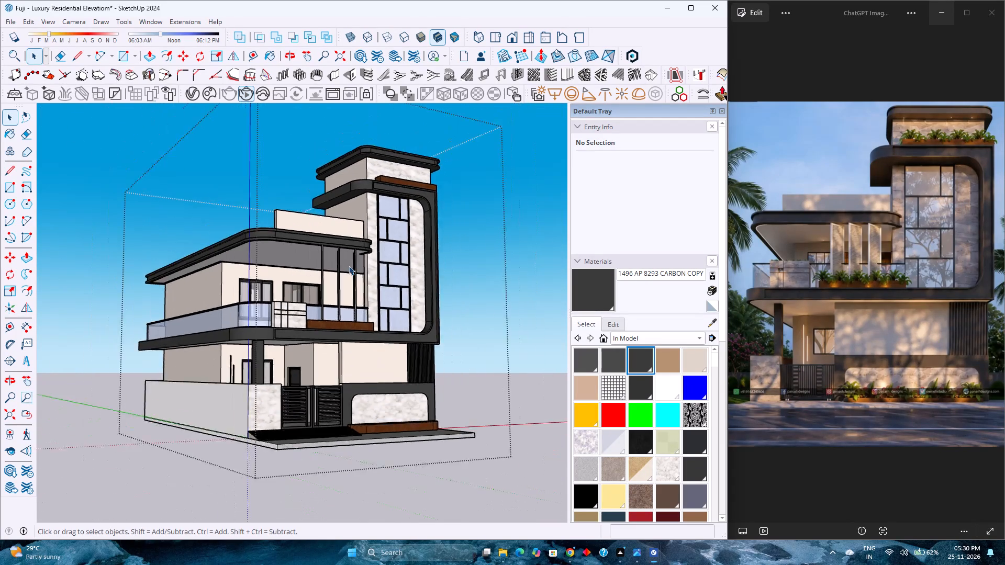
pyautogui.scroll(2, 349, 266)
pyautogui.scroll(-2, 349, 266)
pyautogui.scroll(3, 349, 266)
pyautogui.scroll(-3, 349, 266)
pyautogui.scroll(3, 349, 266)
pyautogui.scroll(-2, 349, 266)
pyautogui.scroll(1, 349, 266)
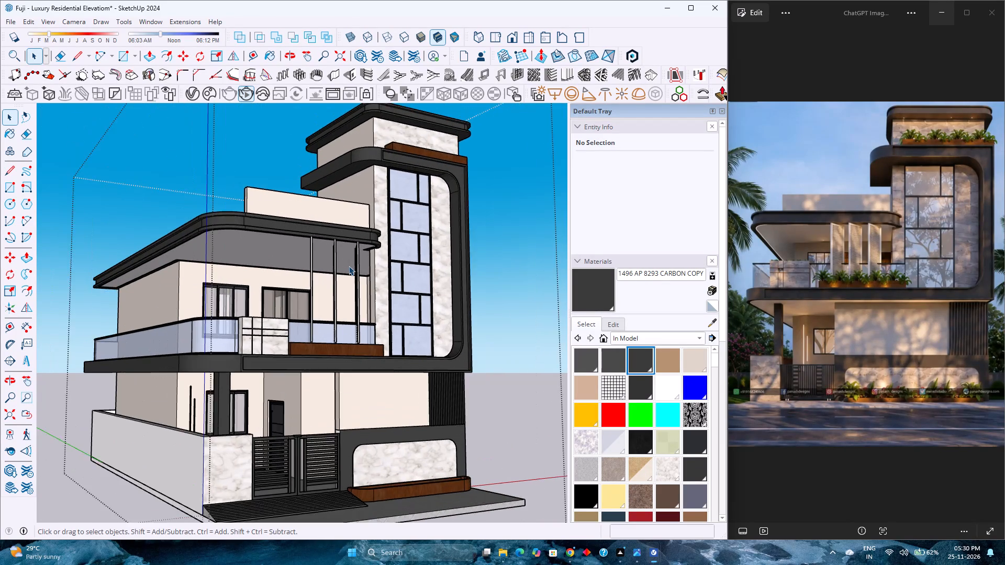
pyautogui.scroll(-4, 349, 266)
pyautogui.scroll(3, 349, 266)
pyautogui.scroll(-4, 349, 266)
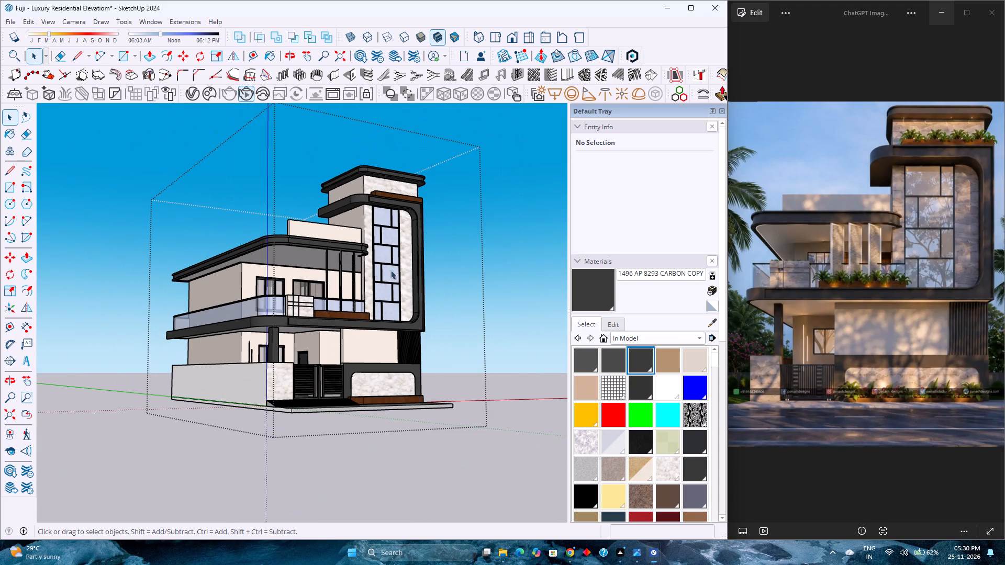
# Switch to the standard front view and fit the whole house to compare its facade with the reference image.
pyautogui.moveTo(499, 273); pyautogui.dragTo(308, 296, button='middle')
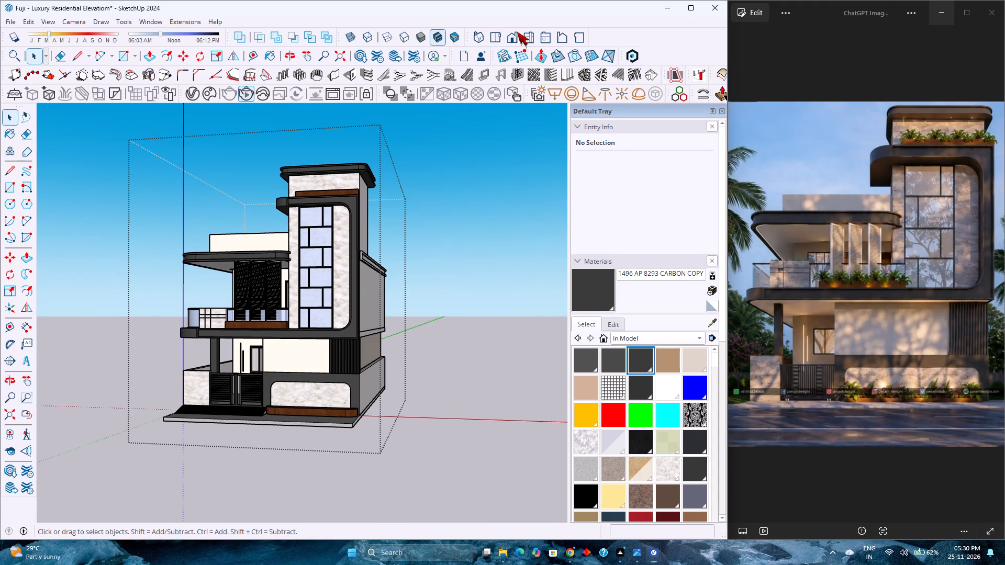
pyautogui.click(514, 34)
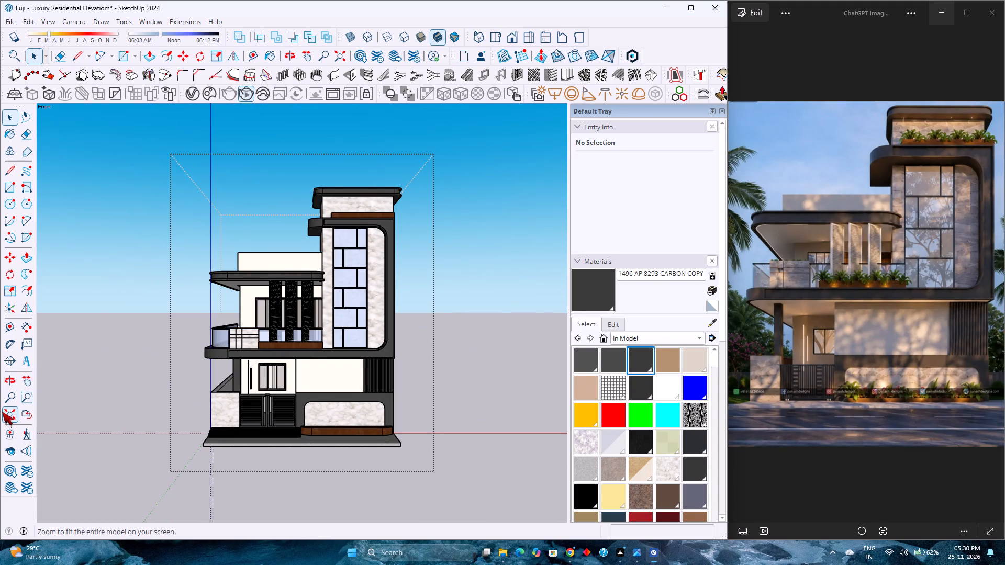
pyautogui.click(2, 412)
pyautogui.scroll(-1, 314, 377)
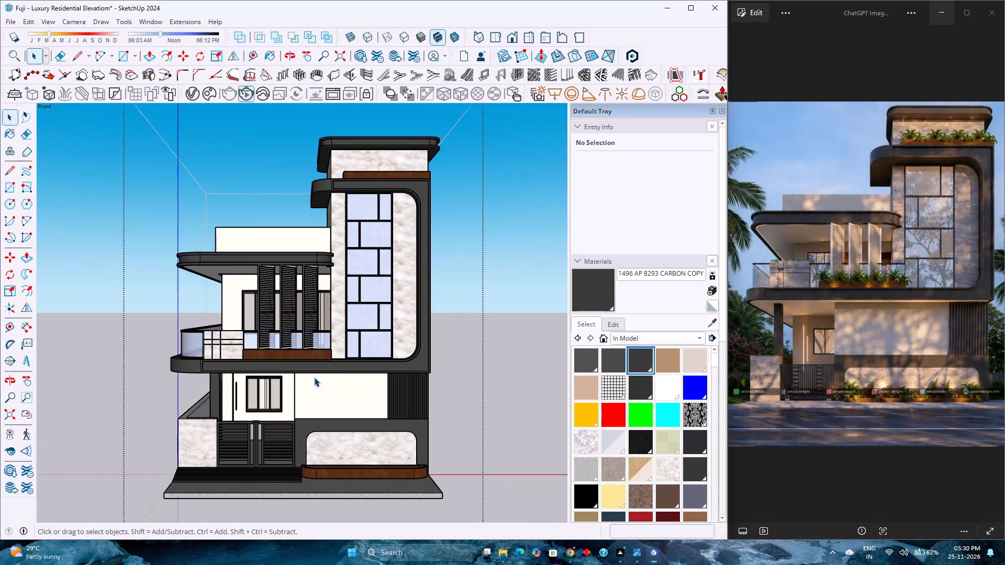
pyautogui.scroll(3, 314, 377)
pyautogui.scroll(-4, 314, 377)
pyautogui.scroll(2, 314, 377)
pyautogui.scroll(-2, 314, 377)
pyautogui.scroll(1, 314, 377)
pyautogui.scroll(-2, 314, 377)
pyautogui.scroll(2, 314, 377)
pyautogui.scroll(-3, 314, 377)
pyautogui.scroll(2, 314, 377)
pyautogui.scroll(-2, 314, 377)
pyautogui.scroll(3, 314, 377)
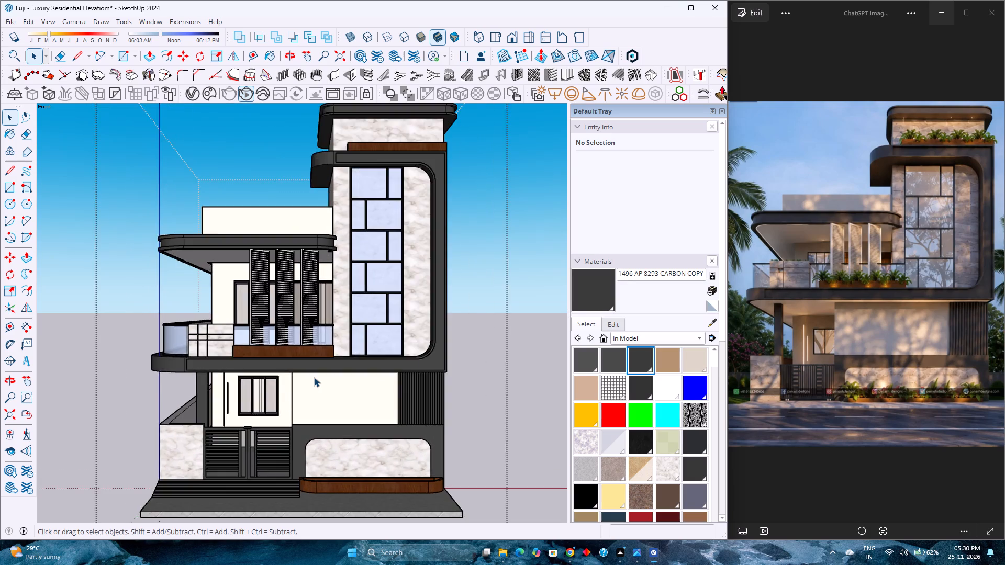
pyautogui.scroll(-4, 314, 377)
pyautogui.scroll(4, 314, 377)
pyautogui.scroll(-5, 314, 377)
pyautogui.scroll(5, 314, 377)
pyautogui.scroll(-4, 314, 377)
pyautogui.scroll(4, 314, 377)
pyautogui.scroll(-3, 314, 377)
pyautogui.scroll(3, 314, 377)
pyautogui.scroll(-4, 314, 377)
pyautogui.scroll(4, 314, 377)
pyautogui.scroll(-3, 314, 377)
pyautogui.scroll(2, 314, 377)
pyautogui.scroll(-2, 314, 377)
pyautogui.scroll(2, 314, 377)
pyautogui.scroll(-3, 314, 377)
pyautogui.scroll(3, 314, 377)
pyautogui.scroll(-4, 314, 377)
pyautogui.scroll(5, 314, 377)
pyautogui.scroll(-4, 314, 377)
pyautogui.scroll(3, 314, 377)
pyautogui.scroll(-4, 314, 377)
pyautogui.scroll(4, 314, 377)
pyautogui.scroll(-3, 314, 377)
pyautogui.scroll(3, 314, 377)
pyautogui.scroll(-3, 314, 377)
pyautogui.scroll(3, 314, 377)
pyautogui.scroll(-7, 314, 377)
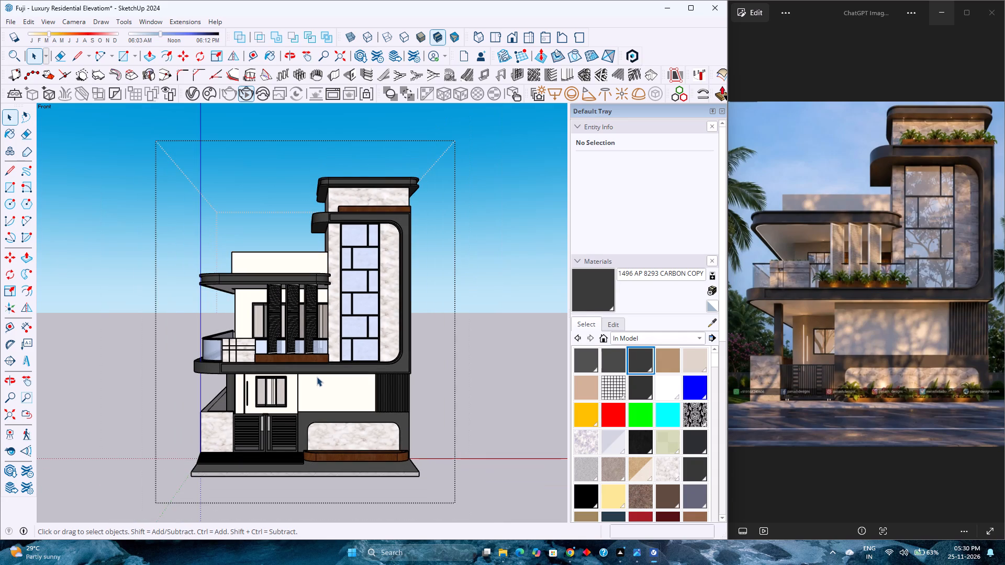
# Examine the front facade and the undersides of the projecting slabs from a low front angle.
pyautogui.moveTo(317, 376); pyautogui.dragTo(307, 288, button='middle')
pyautogui.middleClick(307, 287)
pyautogui.middleClick(313, 312)
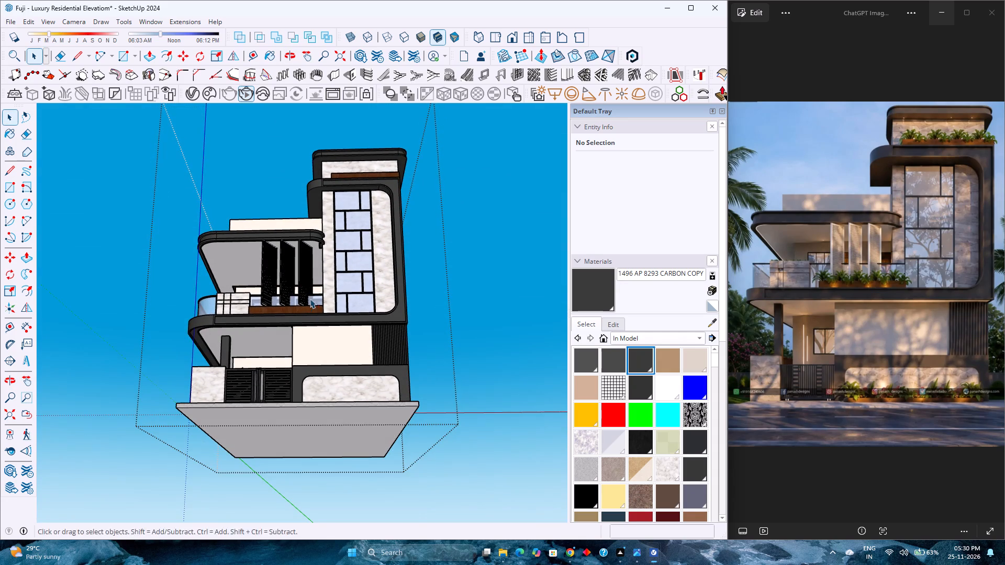
pyautogui.moveTo(310, 302); pyautogui.dragTo(310, 337, button='middle')
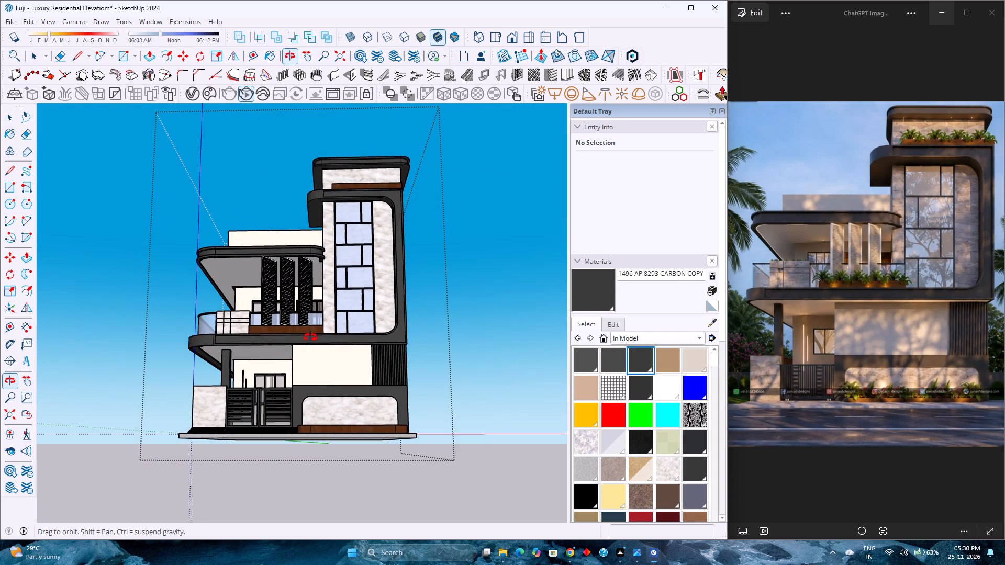
pyautogui.moveTo(310, 337); pyautogui.dragTo(310, 335, button='middle')
pyautogui.scroll(-2, 310, 335)
pyautogui.scroll(2, 310, 335)
pyautogui.scroll(-3, 310, 335)
pyautogui.scroll(2, 310, 335)
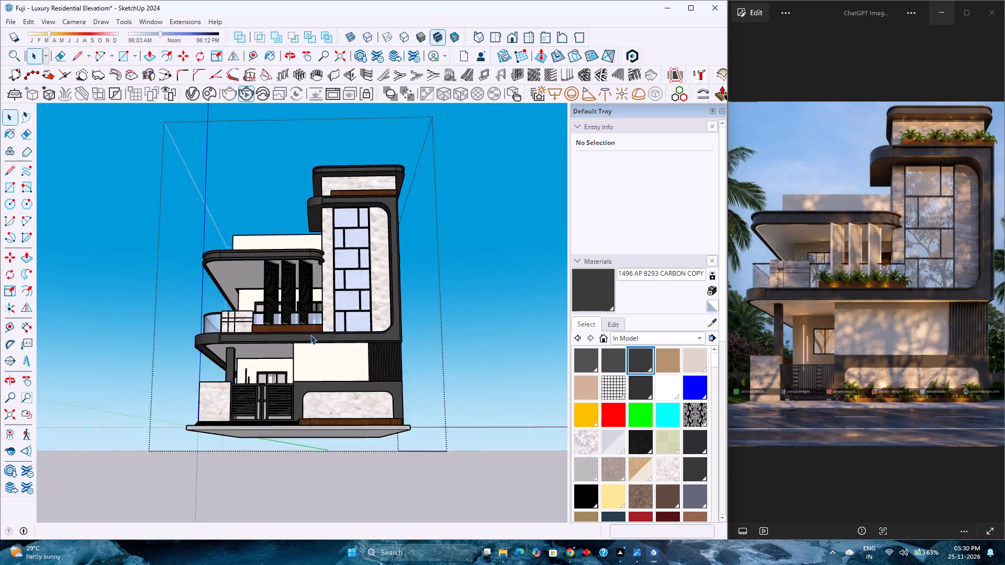
pyautogui.scroll(-2, 310, 335)
pyautogui.scroll(3, 310, 335)
pyautogui.scroll(-4, 310, 335)
pyautogui.scroll(4, 310, 335)
pyautogui.scroll(-4, 310, 335)
pyautogui.scroll(4, 310, 335)
pyautogui.scroll(-8, 310, 335)
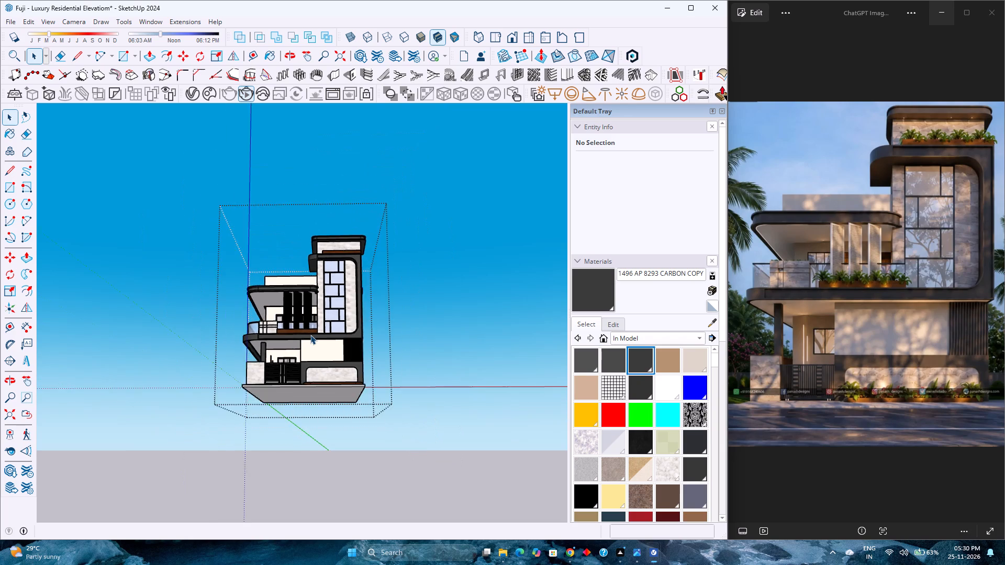
pyautogui.scroll(-4, 310, 335)
pyautogui.scroll(1, 310, 335)
pyautogui.scroll(-8, 310, 335)
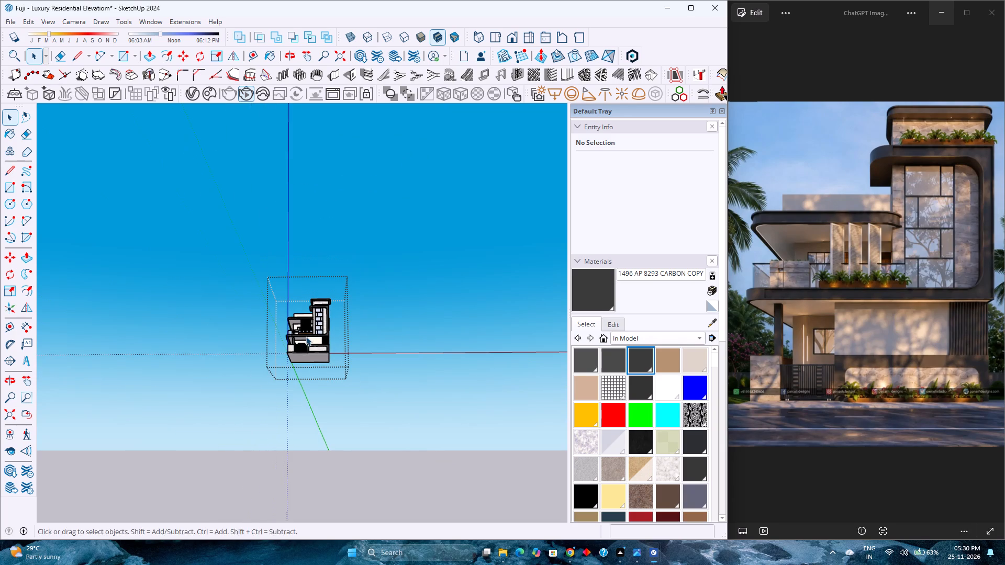
pyautogui.moveTo(306, 336); pyautogui.dragTo(307, 278, button='middle')
pyautogui.middleClick(307, 277)
pyautogui.scroll(12, 303, 318)
pyautogui.scroll(4, 321, 357)
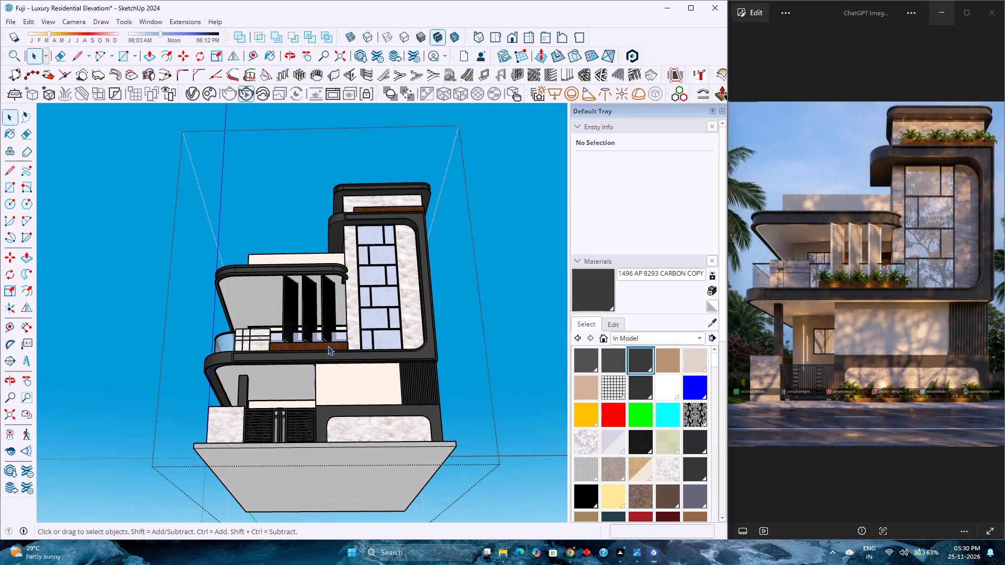
# Return to the standard front view with the whole house fitted, for comparison with the reference image.
pyautogui.click(507, 39)
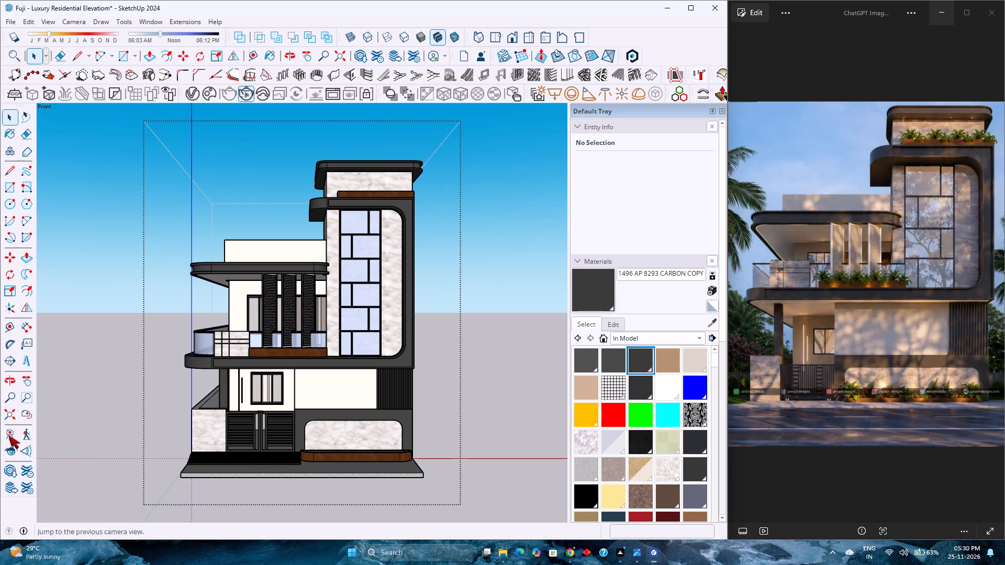
pyautogui.click(15, 418)
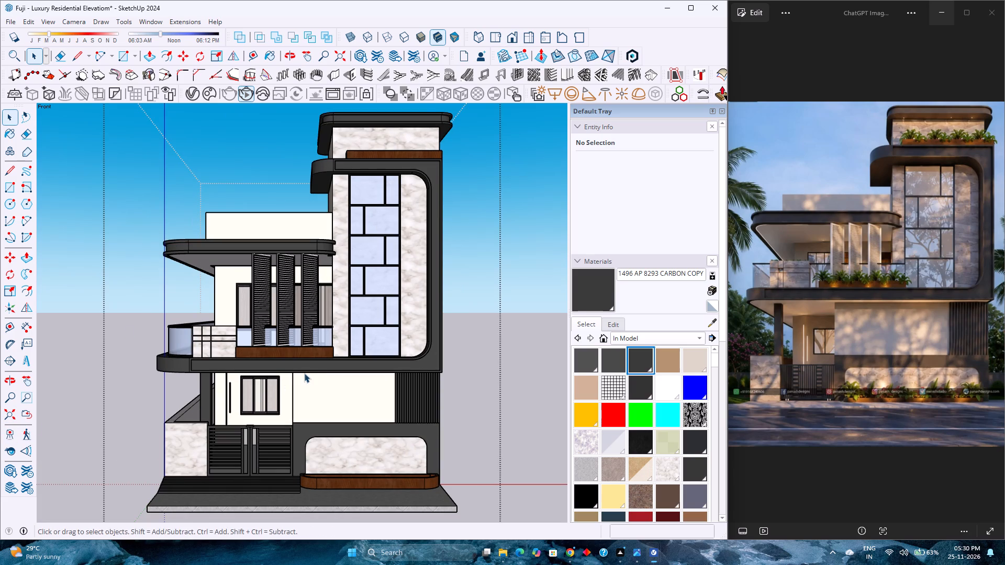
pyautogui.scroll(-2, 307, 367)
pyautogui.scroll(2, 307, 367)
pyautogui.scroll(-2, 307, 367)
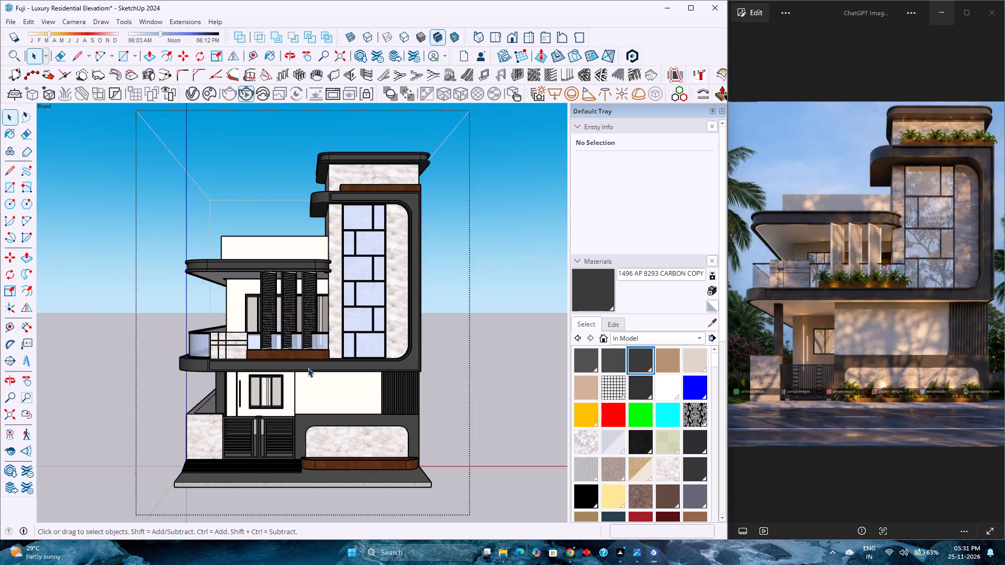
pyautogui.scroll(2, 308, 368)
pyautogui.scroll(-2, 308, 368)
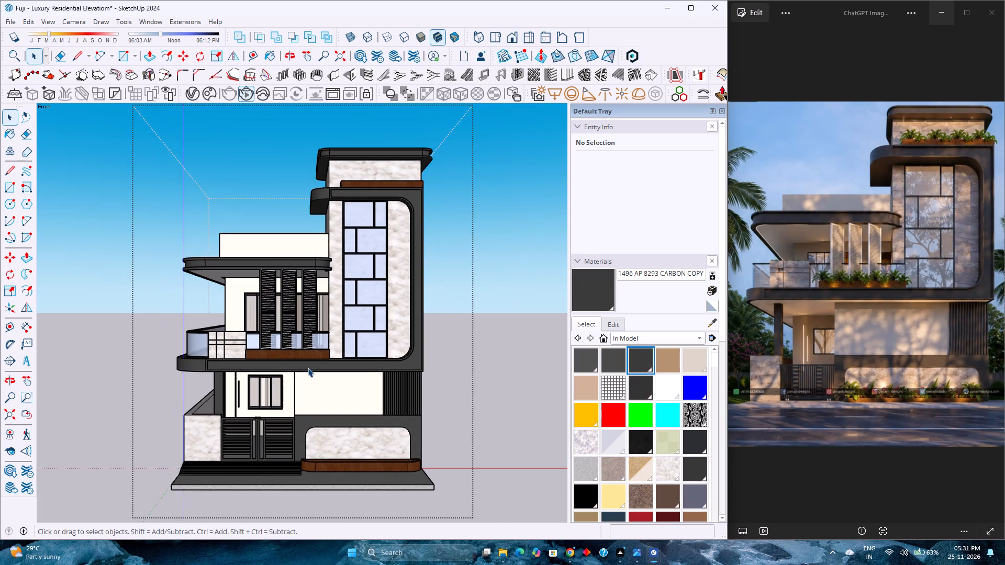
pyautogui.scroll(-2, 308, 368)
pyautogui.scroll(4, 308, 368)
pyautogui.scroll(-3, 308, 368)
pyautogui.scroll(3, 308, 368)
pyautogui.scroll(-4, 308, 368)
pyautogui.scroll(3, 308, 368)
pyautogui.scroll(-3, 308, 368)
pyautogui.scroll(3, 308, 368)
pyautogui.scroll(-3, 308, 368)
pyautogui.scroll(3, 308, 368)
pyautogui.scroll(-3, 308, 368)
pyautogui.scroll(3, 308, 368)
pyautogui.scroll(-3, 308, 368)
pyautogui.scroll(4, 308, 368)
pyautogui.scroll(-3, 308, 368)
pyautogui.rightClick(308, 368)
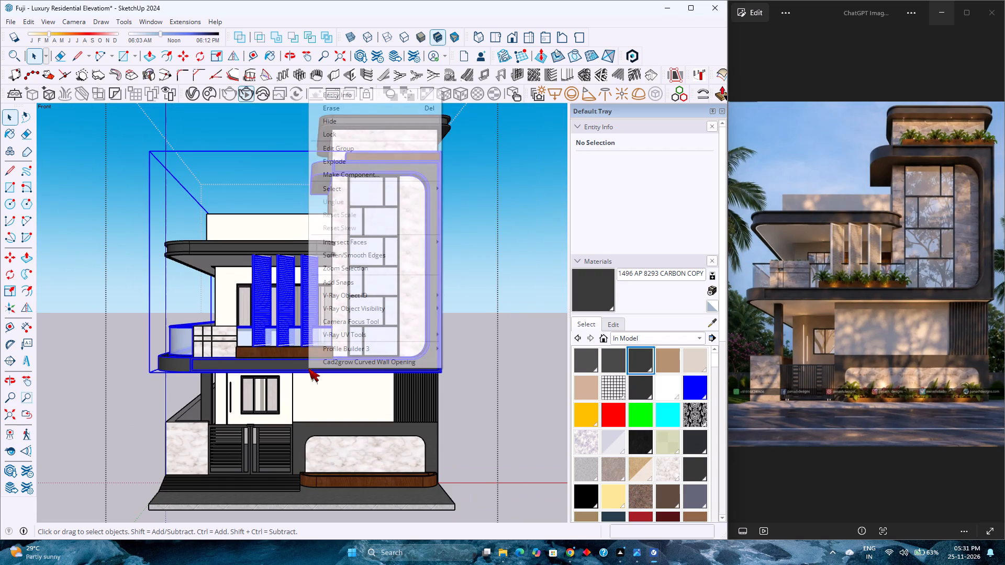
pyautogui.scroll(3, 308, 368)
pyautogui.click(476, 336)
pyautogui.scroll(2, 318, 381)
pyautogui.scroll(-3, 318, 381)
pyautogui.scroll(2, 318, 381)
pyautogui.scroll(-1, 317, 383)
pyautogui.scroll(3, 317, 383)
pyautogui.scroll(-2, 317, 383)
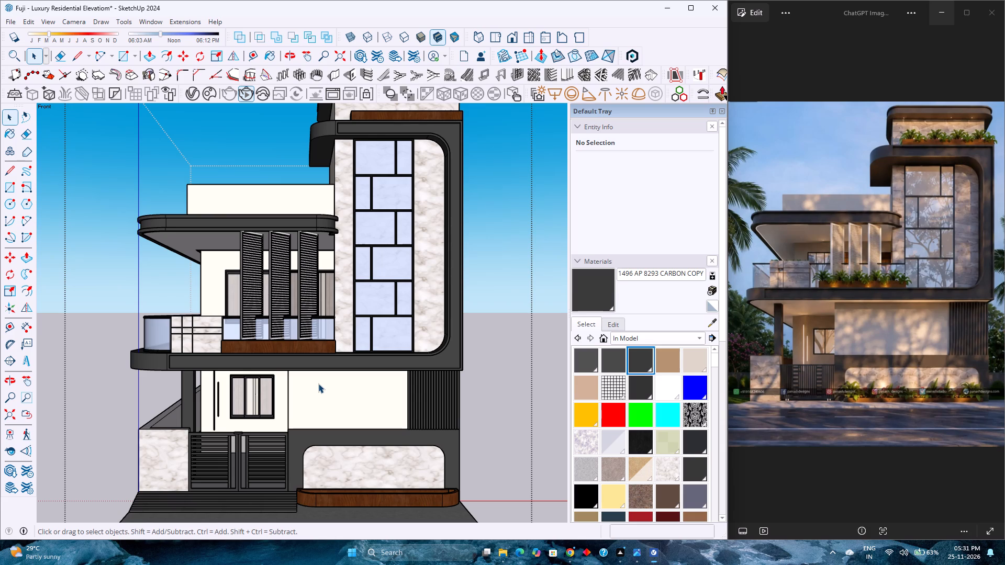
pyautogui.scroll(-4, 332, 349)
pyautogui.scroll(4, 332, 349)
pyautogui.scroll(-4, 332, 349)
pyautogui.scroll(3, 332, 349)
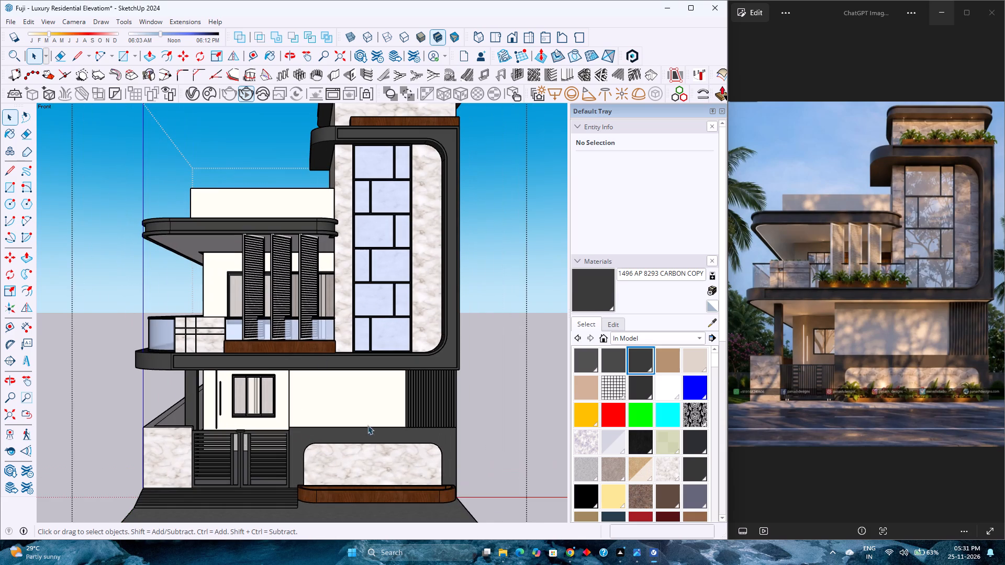
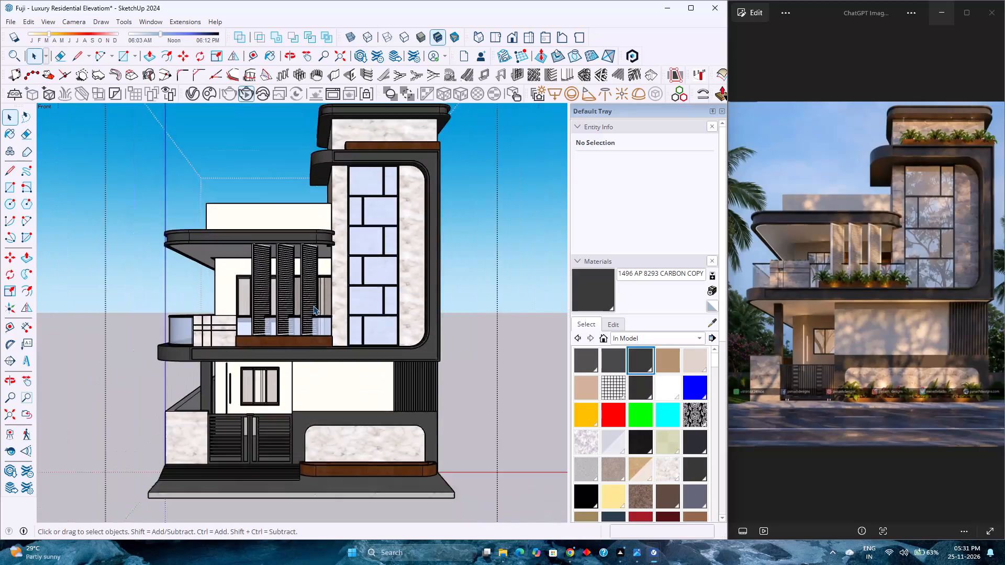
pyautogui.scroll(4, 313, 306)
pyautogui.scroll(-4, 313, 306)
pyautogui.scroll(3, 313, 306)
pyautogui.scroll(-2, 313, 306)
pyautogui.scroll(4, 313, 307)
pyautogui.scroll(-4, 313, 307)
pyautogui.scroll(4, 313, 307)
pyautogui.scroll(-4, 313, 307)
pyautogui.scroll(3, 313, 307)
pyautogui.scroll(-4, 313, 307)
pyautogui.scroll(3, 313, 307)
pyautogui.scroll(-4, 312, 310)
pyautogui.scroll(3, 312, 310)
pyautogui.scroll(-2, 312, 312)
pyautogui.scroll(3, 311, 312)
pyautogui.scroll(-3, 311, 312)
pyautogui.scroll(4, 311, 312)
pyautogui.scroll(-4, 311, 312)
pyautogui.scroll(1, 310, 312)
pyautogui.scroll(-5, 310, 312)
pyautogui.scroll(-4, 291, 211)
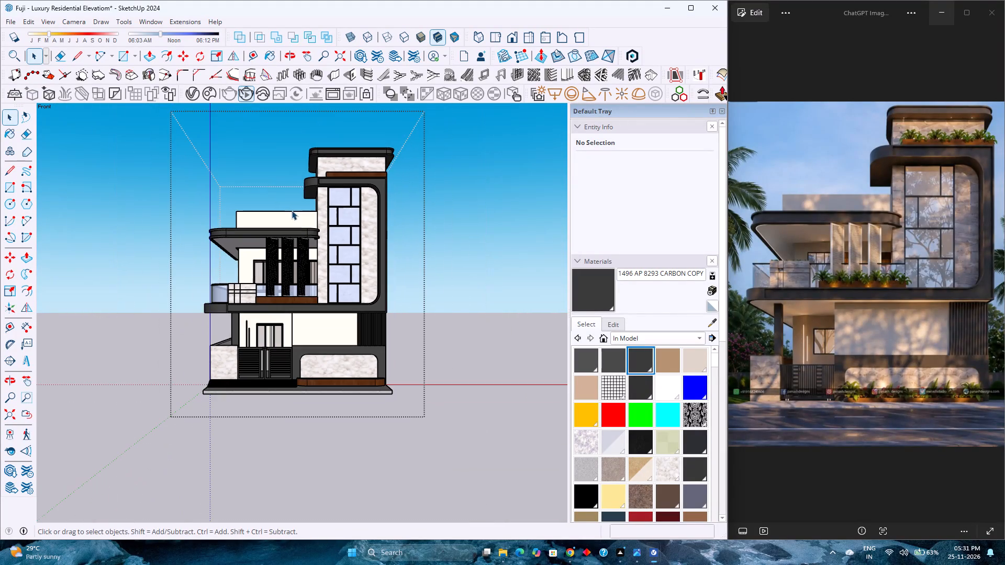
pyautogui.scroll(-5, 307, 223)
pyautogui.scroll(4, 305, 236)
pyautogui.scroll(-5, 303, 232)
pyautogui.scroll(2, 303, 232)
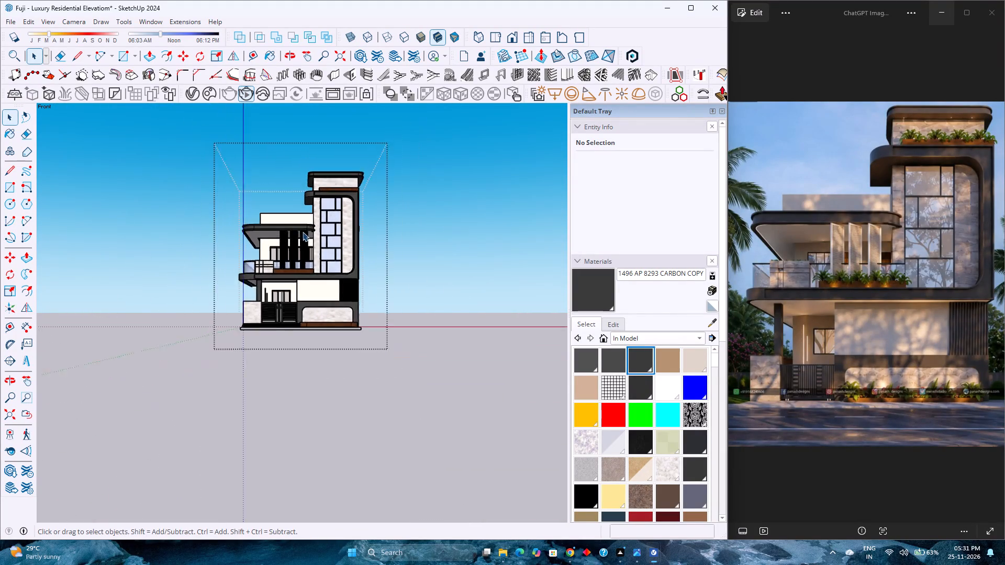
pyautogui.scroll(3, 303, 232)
# Reset to the standard front view and fit the whole house for comparison with the reference image.
pyautogui.click(510, 40)
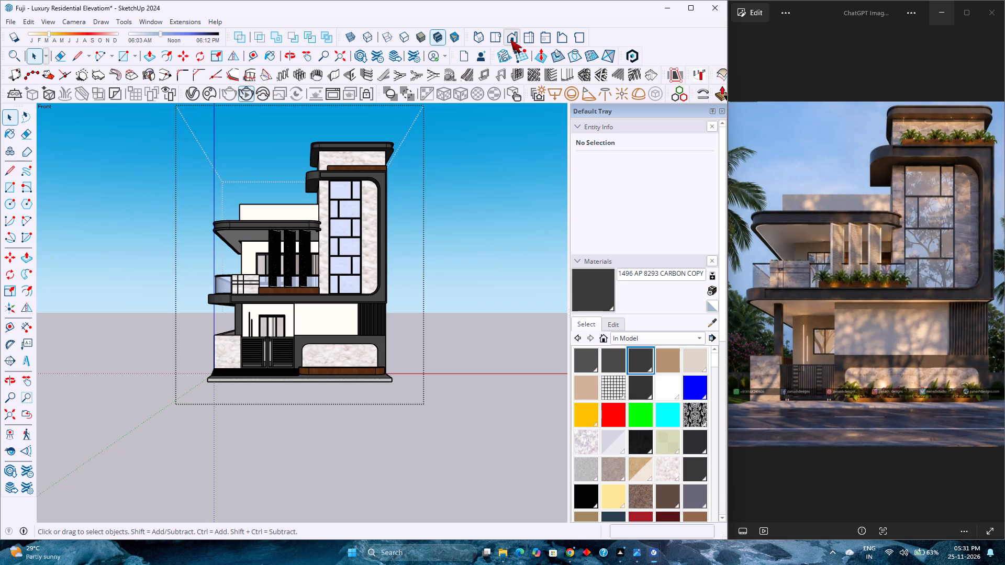
pyautogui.click(512, 44)
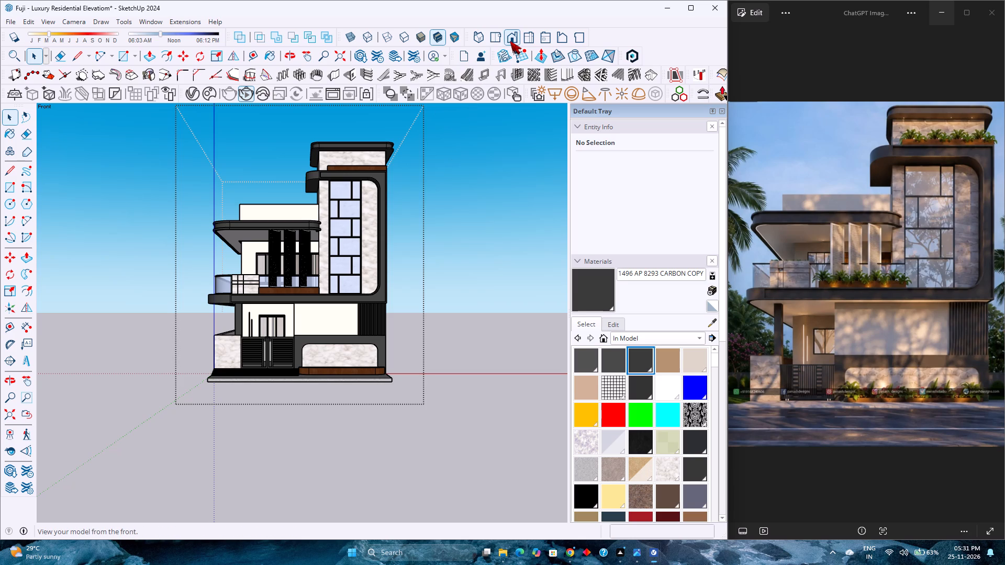
pyautogui.tripleClick(510, 41)
pyautogui.click(0, 420)
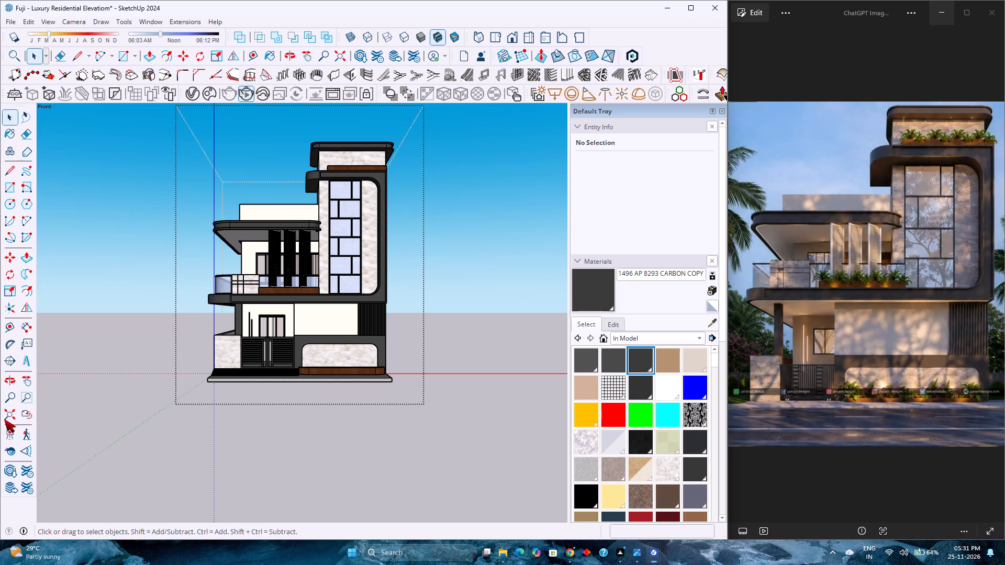
pyautogui.click(14, 417)
pyautogui.scroll(-2, 317, 307)
pyautogui.scroll(3, 317, 307)
pyautogui.scroll(-3, 317, 307)
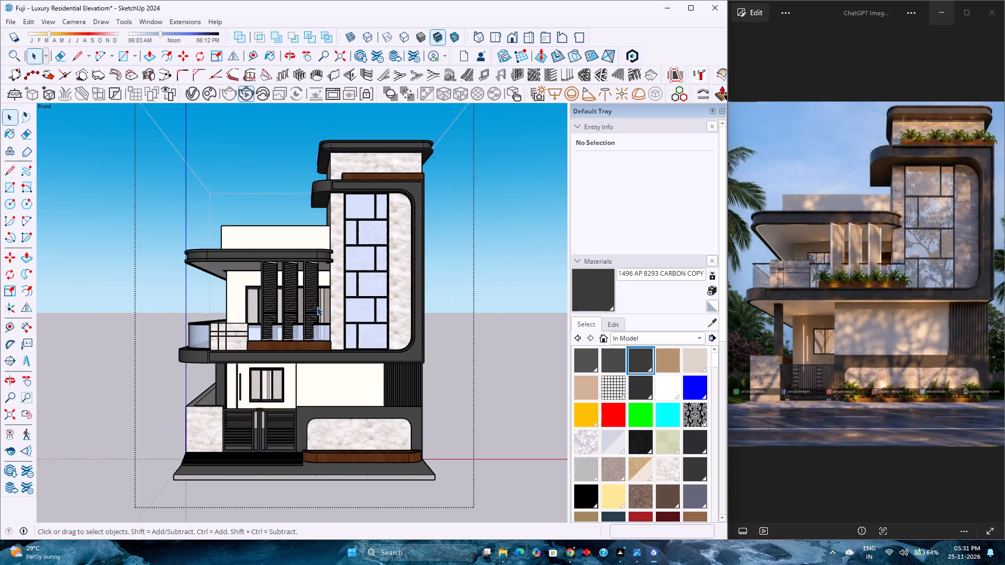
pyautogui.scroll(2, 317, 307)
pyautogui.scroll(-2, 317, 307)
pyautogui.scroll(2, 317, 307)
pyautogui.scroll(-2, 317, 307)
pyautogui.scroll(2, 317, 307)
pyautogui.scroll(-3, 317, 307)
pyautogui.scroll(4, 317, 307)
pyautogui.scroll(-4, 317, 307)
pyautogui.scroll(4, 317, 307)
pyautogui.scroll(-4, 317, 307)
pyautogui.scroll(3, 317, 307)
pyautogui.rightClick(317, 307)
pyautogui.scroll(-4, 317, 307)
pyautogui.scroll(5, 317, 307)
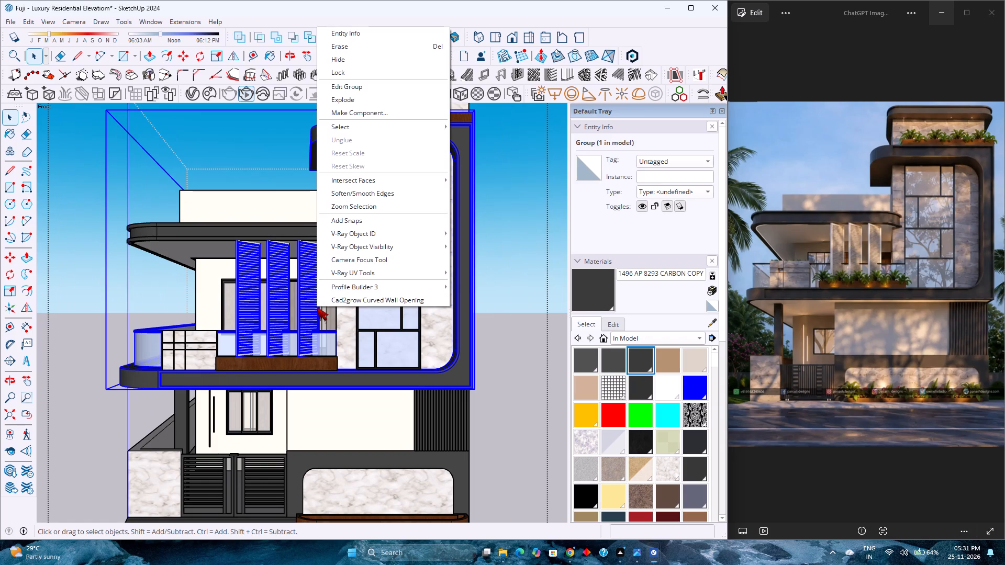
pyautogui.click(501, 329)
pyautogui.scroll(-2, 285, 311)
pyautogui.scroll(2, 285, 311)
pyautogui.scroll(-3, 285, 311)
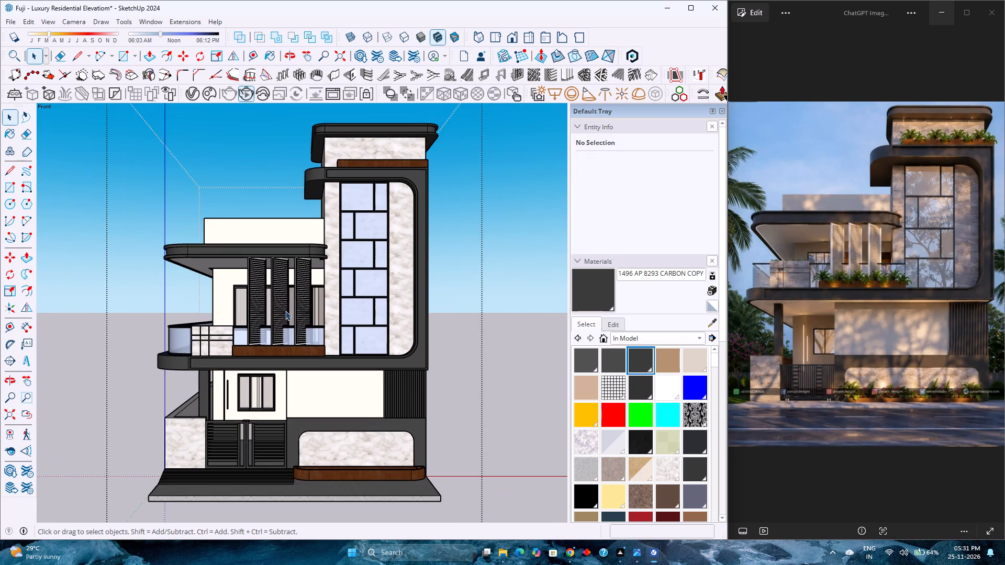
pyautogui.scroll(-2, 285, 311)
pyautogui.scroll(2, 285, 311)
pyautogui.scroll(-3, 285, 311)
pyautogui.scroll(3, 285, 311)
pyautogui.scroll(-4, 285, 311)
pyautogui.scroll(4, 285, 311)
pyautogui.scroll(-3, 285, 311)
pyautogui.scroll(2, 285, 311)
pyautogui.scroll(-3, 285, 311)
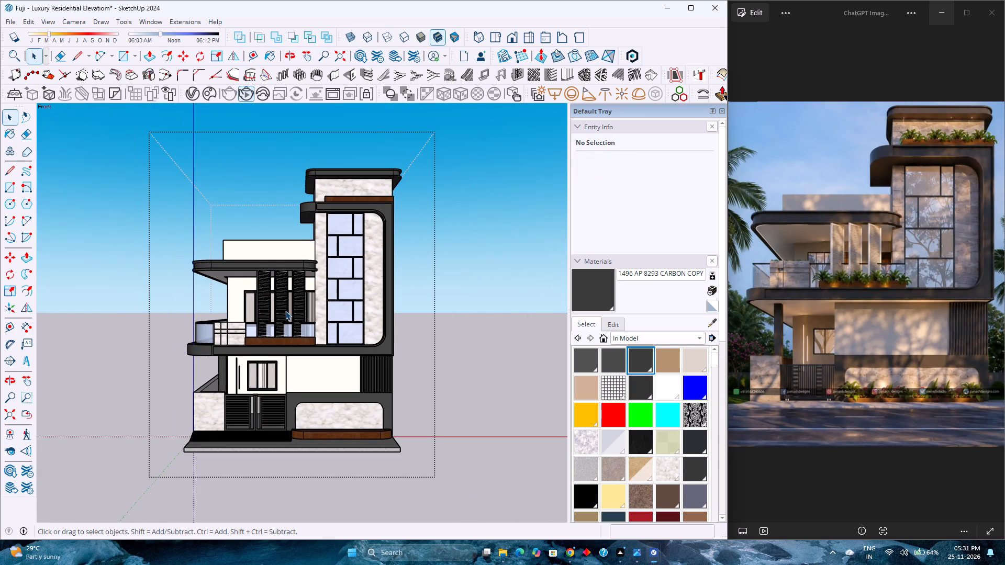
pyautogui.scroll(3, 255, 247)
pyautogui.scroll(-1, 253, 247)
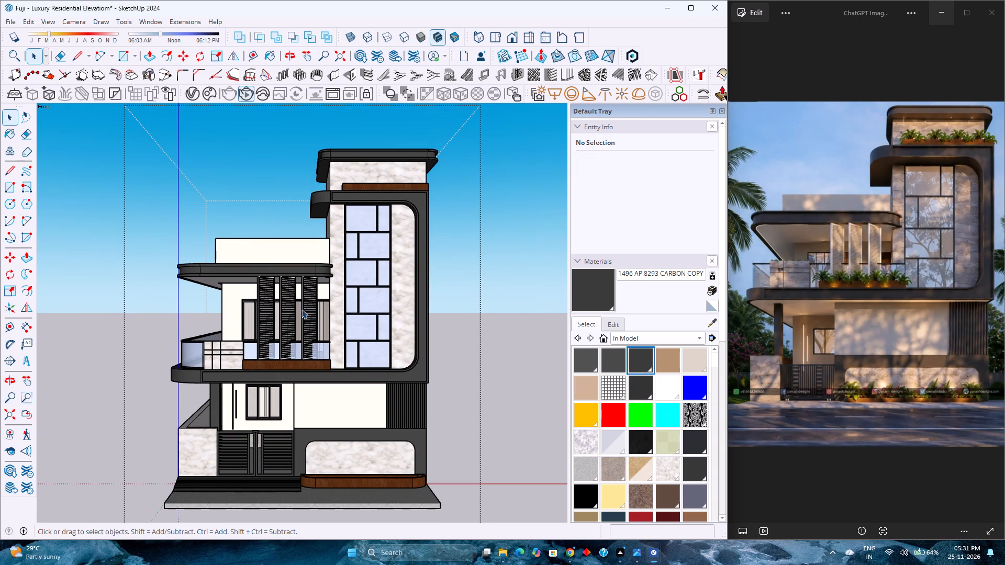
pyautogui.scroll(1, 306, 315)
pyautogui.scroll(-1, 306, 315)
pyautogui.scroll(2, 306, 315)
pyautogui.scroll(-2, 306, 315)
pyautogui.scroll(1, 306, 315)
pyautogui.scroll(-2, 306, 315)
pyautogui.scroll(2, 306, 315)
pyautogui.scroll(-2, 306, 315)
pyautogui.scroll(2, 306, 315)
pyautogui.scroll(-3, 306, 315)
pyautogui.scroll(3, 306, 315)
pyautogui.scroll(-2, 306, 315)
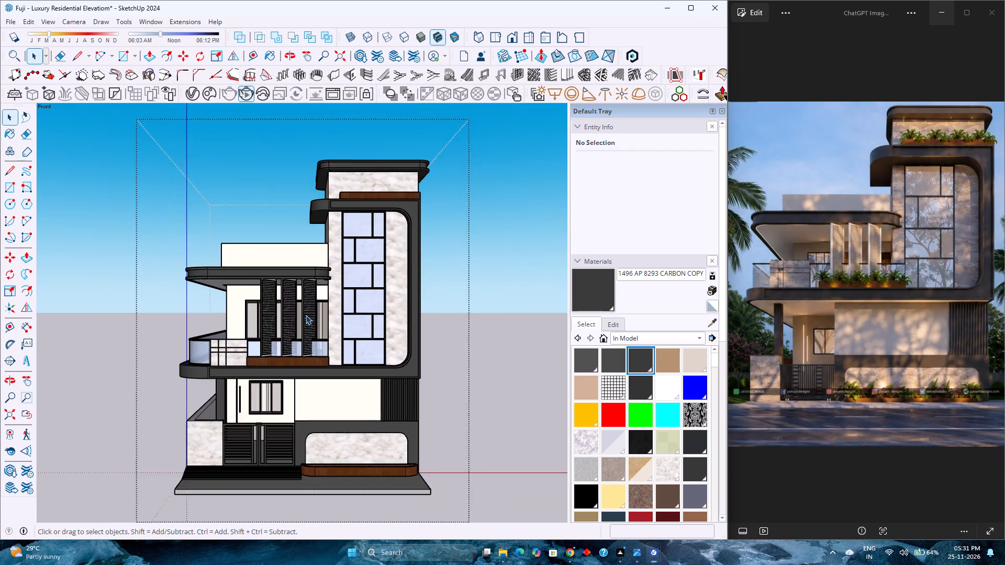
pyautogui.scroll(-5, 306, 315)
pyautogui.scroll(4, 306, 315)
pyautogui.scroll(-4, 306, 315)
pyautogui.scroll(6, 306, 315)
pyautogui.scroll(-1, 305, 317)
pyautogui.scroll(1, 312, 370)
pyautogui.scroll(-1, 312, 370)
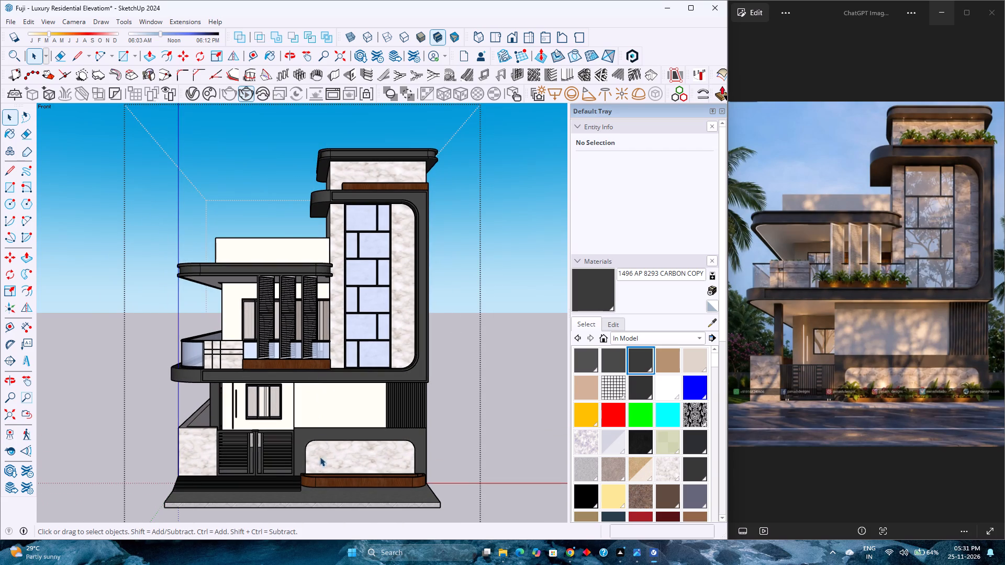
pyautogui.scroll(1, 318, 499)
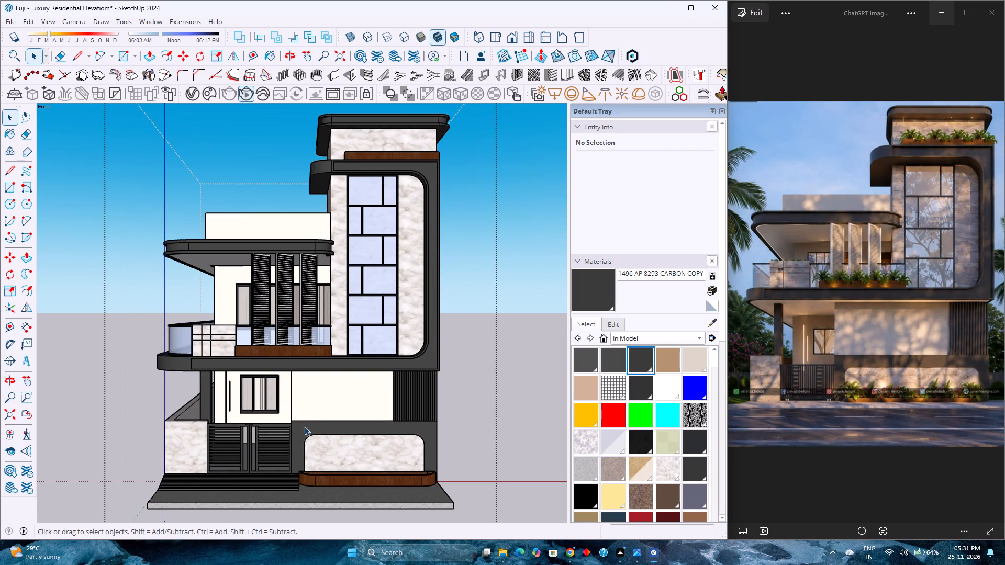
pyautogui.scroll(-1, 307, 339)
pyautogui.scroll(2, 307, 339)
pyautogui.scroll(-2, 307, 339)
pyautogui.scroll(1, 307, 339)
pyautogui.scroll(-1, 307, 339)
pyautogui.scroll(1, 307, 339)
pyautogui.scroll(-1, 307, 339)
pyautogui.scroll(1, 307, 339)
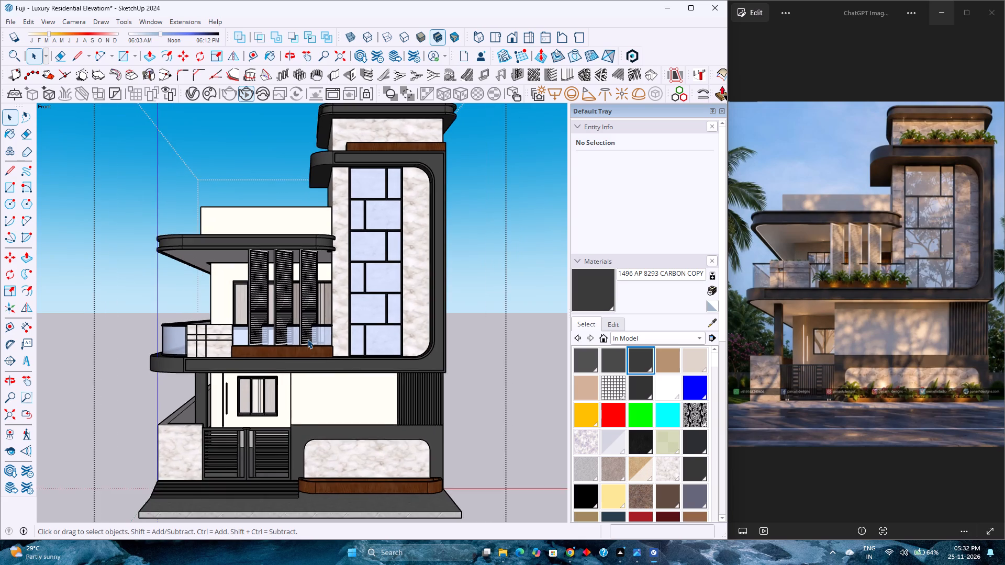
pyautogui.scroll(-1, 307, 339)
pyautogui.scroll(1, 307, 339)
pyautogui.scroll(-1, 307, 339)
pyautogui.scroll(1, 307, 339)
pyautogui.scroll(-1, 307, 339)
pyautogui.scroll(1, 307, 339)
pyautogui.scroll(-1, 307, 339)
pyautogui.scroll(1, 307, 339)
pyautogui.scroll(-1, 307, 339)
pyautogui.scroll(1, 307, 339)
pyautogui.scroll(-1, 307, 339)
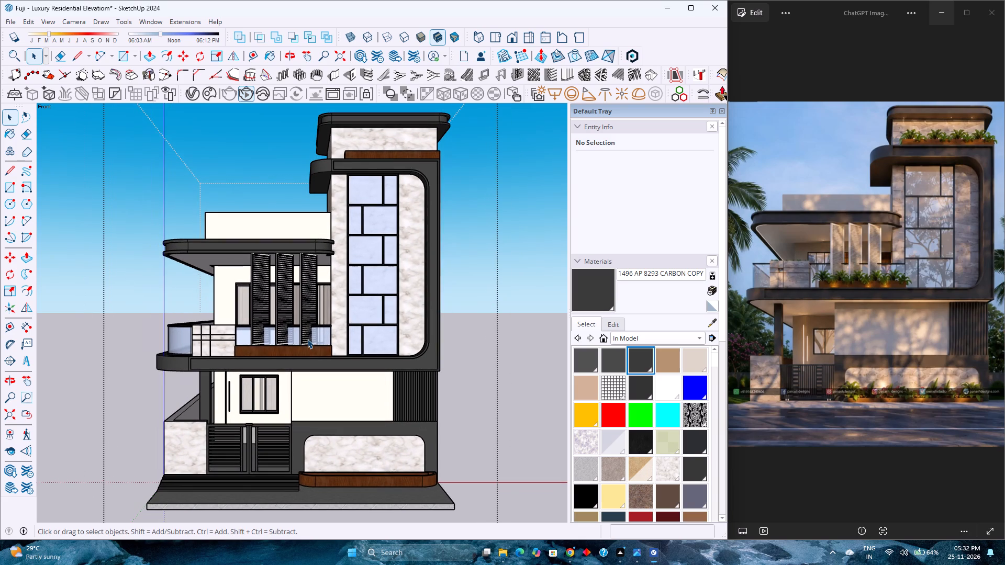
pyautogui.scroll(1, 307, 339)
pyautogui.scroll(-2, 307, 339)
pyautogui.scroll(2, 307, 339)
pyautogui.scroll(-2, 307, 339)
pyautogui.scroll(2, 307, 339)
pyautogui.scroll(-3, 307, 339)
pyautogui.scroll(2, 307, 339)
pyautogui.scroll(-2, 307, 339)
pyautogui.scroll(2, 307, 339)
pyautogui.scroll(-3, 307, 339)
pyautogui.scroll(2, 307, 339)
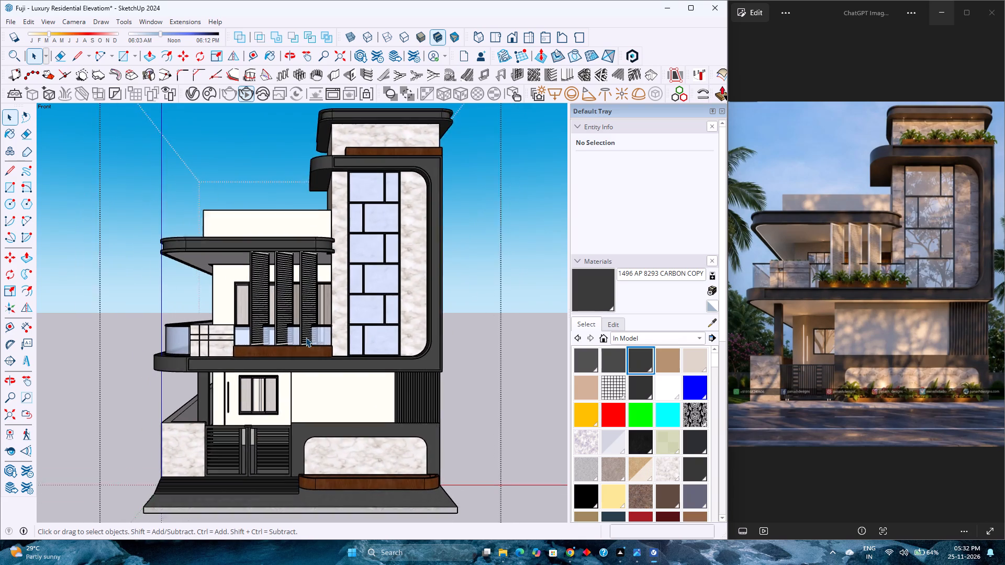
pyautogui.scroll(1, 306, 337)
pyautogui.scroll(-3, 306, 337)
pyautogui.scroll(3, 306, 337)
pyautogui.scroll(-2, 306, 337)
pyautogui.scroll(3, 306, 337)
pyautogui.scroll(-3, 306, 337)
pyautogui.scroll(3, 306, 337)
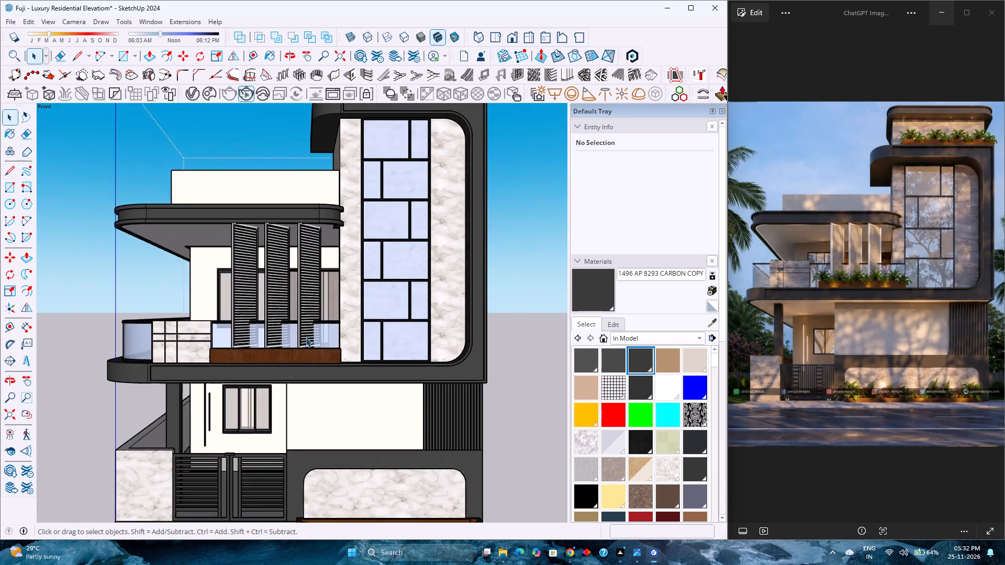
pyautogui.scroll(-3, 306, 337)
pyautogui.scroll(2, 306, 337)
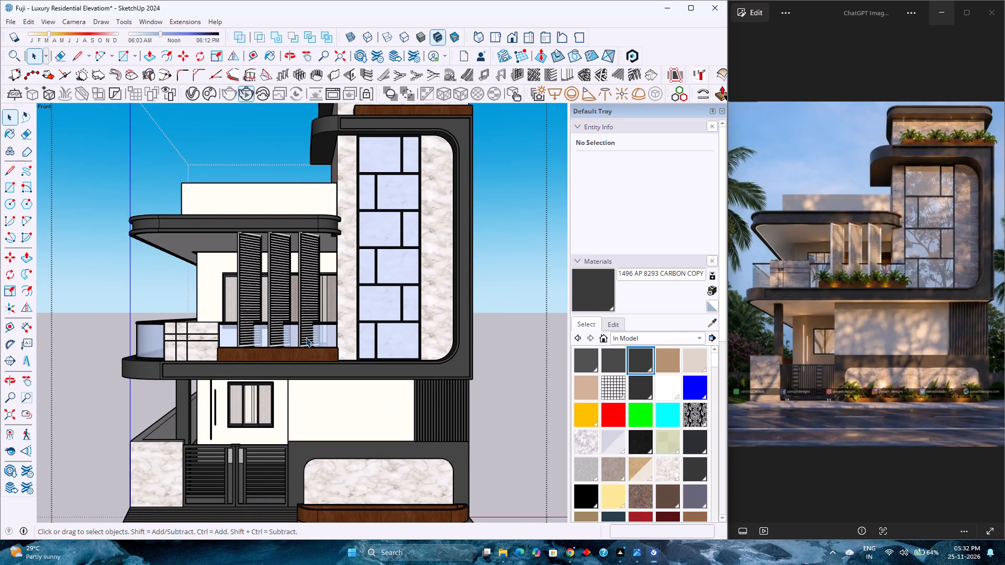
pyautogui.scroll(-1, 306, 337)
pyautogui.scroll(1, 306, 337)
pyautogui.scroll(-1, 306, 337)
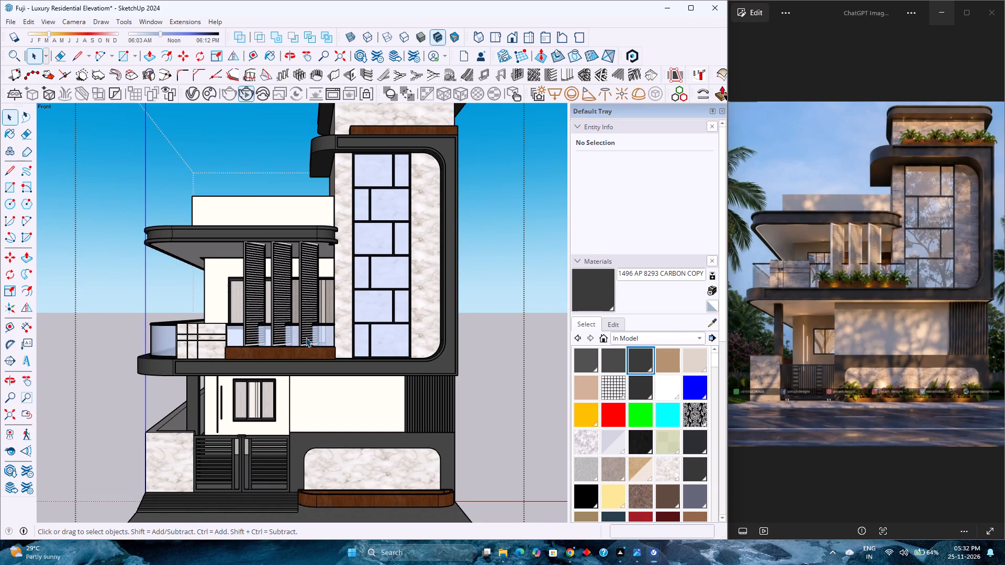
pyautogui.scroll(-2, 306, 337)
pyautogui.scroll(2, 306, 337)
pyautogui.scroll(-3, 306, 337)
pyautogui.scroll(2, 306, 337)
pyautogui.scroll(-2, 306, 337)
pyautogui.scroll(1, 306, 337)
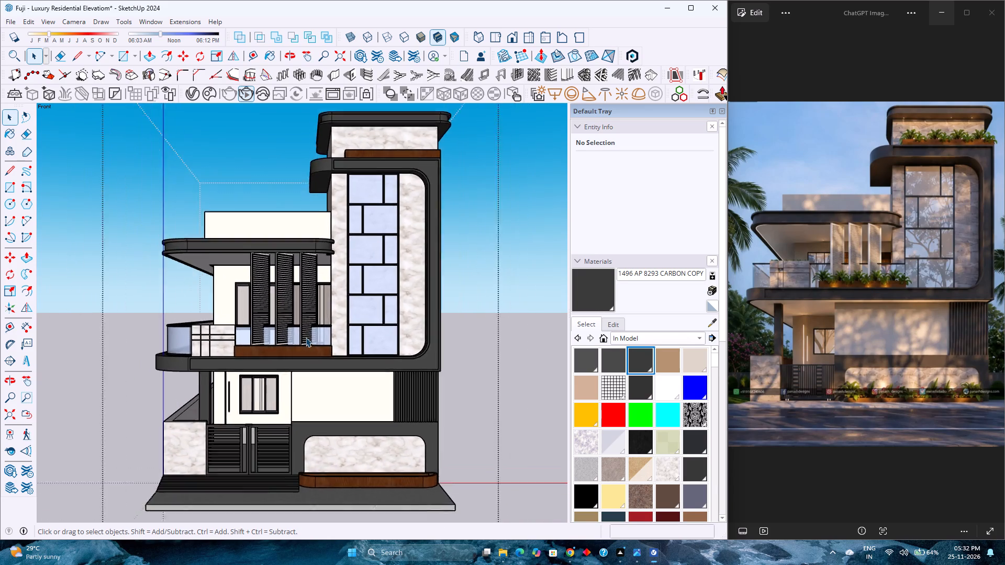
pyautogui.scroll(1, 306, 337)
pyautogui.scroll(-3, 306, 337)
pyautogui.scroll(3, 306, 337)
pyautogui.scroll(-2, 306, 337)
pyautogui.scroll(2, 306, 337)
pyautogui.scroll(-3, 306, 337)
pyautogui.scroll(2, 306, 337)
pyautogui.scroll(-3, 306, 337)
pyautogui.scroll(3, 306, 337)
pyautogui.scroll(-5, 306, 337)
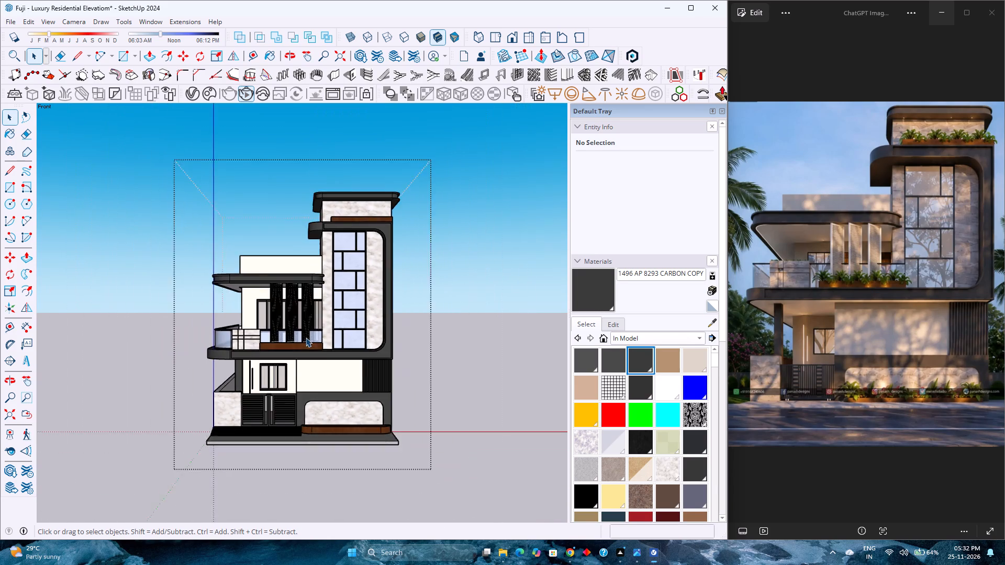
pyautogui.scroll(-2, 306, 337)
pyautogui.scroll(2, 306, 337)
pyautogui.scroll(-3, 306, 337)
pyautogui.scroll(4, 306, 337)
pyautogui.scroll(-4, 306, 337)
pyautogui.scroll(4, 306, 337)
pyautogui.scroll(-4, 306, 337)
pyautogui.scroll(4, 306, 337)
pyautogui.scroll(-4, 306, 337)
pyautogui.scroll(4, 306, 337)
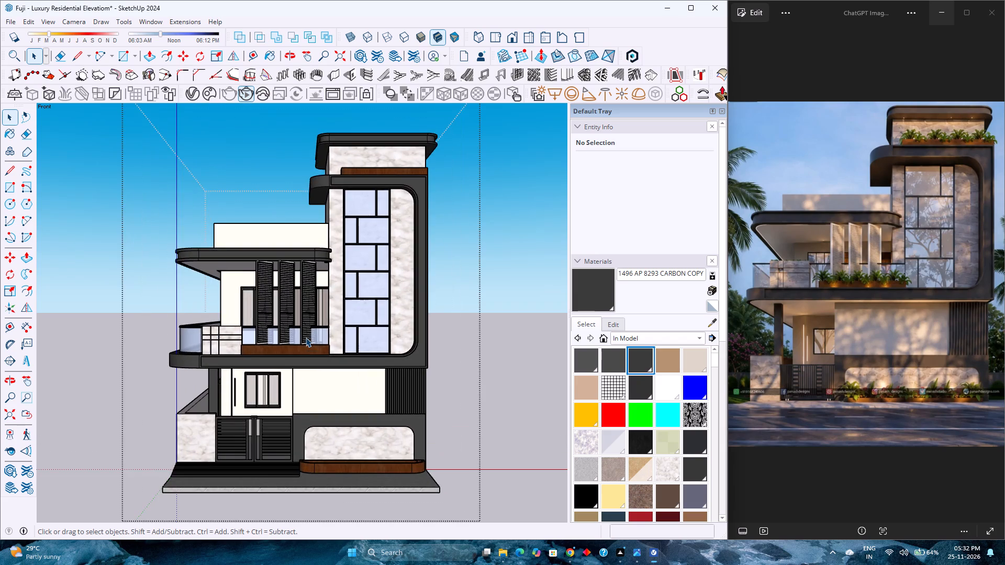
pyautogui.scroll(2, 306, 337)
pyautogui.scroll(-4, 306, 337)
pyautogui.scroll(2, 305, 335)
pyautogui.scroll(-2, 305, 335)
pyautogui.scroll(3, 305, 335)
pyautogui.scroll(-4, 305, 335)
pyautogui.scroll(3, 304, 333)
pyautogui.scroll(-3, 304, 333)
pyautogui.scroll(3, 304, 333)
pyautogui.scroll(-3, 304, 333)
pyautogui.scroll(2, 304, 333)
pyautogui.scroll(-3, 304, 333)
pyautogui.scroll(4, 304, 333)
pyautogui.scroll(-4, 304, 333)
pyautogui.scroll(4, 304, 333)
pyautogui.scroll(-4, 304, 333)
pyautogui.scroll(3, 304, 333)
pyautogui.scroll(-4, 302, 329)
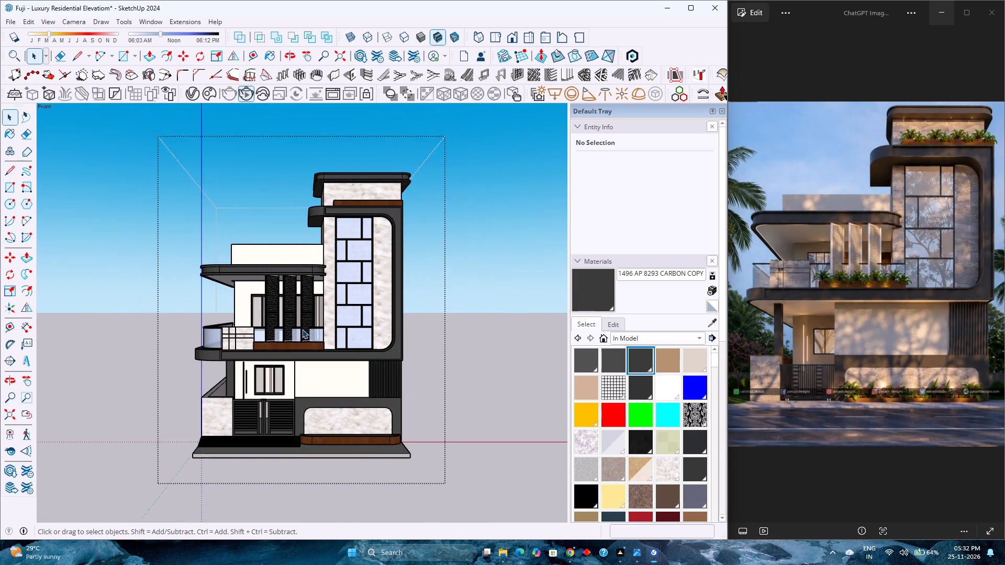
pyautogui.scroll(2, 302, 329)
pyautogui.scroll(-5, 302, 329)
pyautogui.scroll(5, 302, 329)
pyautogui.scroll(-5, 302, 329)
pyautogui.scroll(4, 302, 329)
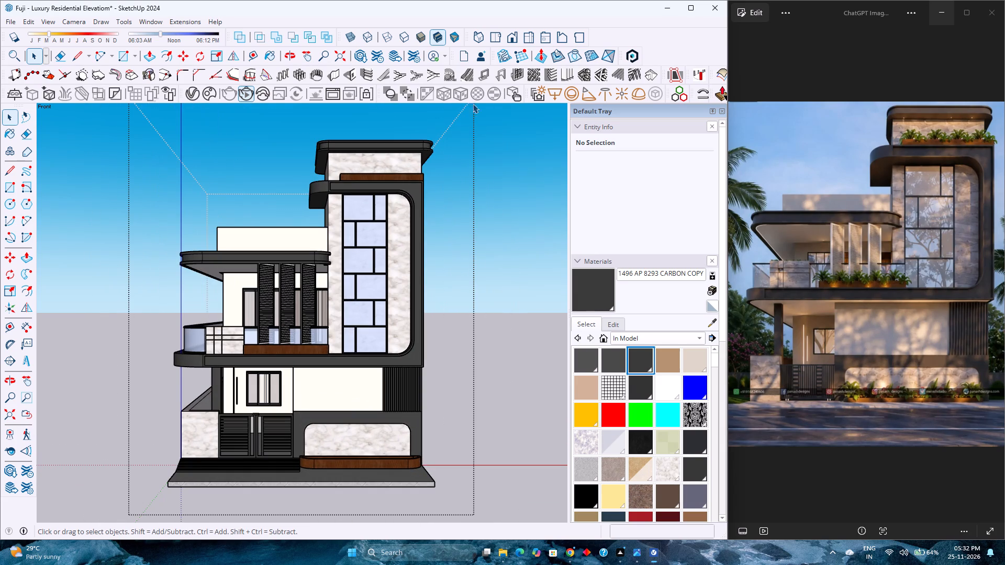
# Reset to the standard front view and fit the whole house to compare its facade with the reference image.
pyautogui.click(511, 34)
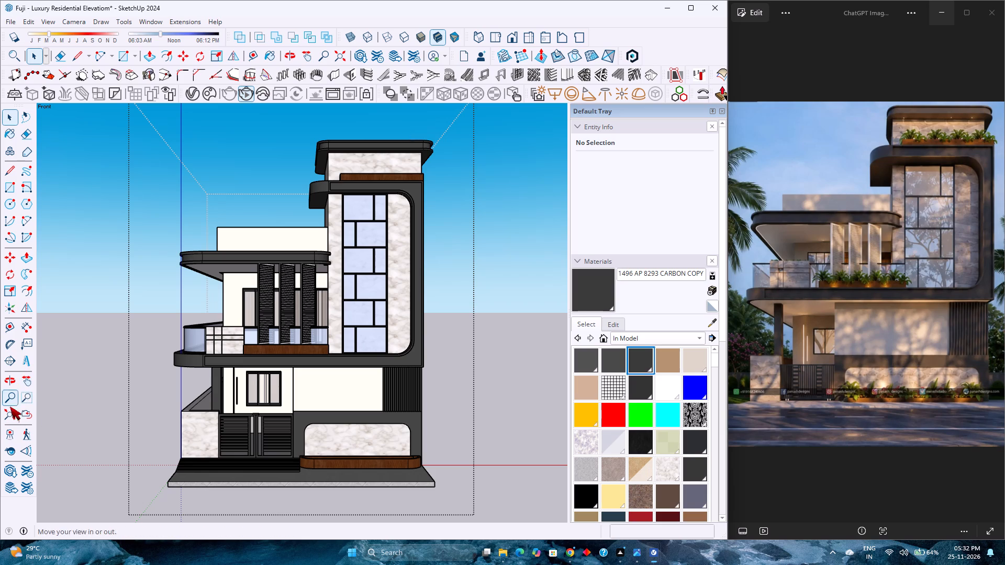
pyautogui.click(10, 413)
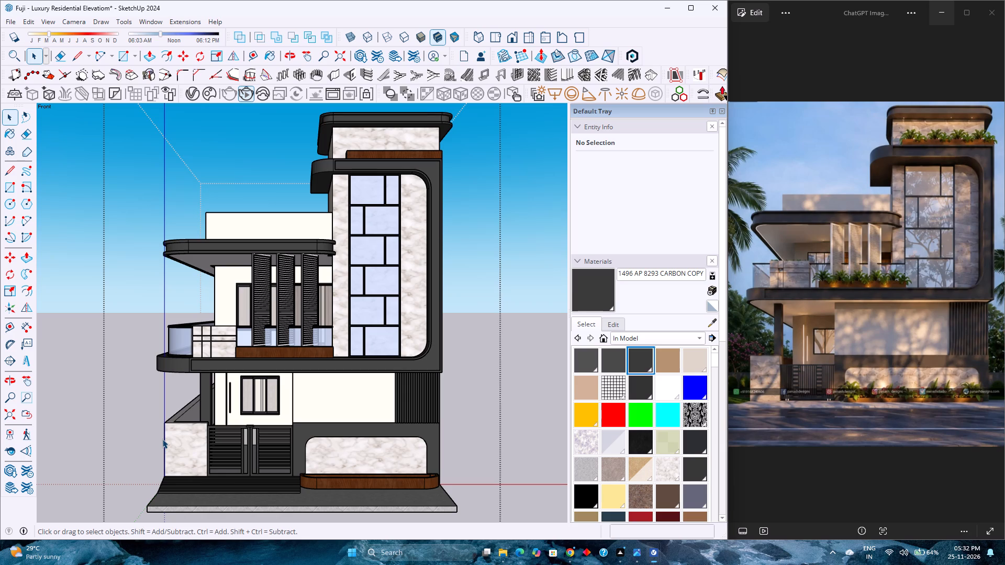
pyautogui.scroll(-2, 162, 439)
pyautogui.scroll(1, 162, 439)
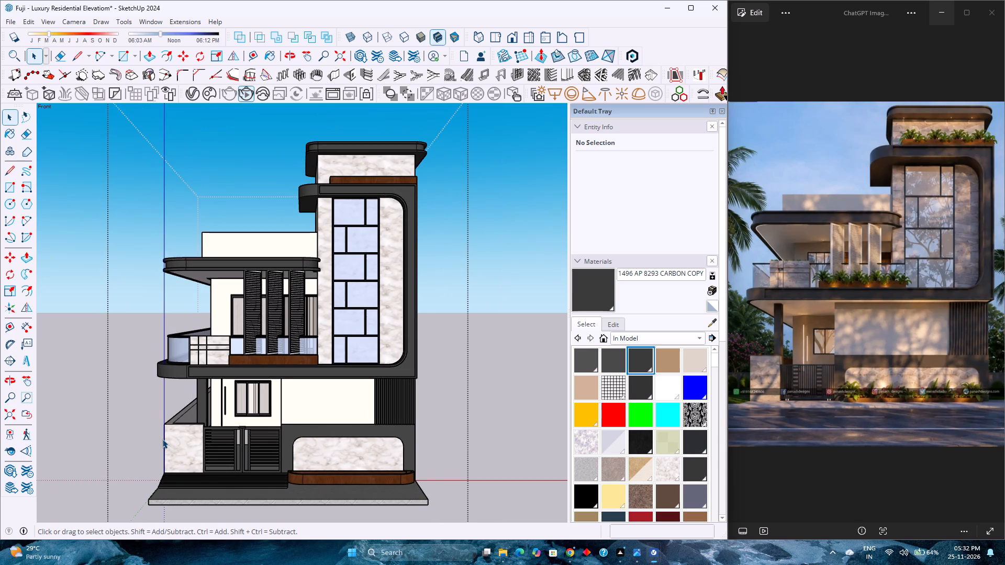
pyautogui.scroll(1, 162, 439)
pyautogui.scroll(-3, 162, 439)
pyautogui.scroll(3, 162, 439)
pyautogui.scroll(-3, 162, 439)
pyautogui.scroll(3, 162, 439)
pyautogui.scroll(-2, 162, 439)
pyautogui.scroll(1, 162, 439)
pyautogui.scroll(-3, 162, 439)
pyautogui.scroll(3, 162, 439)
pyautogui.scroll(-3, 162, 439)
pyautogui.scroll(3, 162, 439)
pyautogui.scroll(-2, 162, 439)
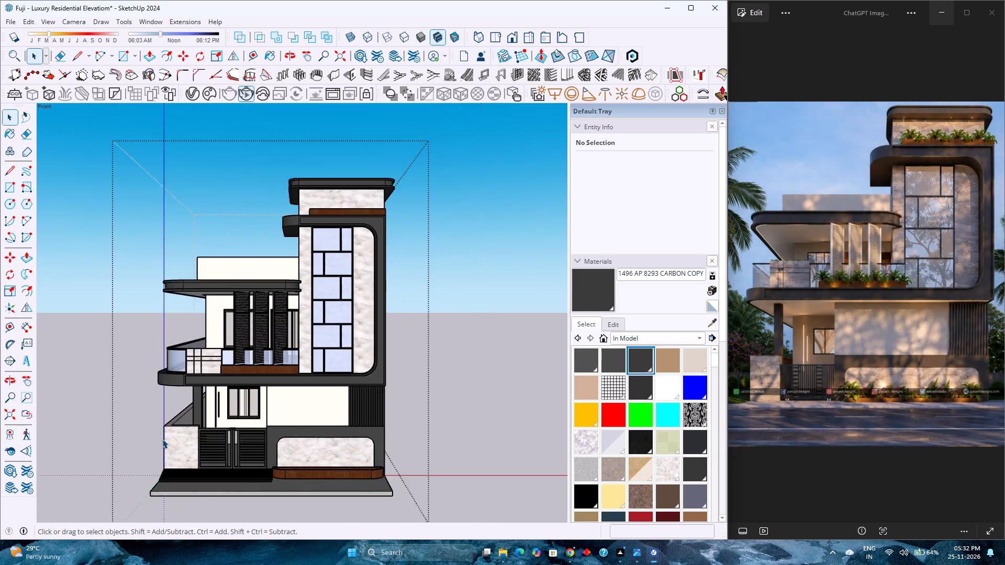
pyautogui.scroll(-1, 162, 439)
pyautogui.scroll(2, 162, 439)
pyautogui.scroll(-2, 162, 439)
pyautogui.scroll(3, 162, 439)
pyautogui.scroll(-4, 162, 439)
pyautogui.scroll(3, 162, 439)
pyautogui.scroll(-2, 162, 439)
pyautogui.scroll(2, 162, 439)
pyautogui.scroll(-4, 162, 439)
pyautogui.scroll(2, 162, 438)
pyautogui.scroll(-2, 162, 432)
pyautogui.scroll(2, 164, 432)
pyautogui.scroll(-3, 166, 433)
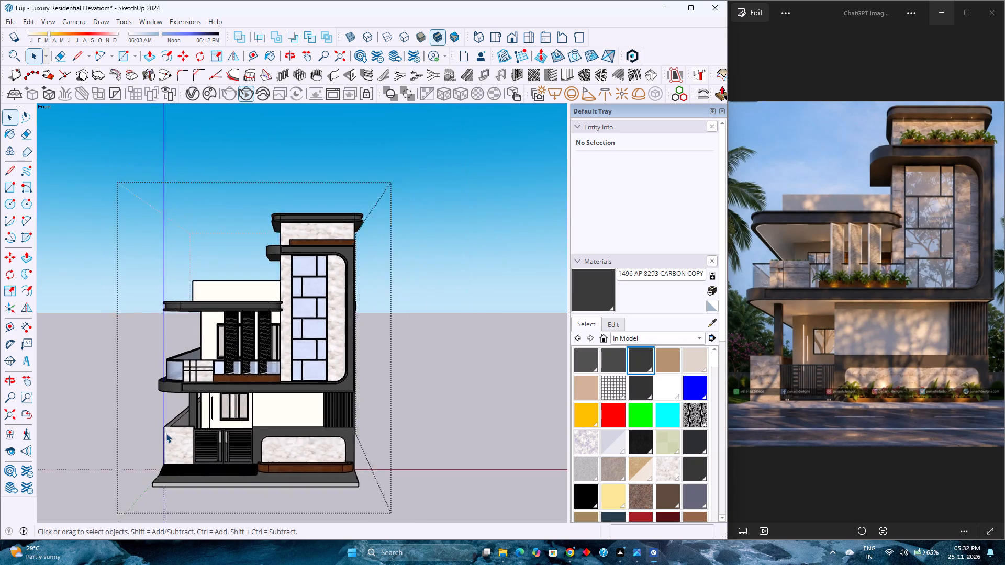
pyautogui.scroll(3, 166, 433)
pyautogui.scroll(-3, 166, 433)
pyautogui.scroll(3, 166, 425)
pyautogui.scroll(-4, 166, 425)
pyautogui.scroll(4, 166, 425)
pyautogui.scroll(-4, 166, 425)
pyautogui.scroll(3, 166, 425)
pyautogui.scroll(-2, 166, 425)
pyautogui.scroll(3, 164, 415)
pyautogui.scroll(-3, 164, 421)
# Restore the standard front view with the whole house fitted, for comparison with the reference image.
pyautogui.click(507, 39)
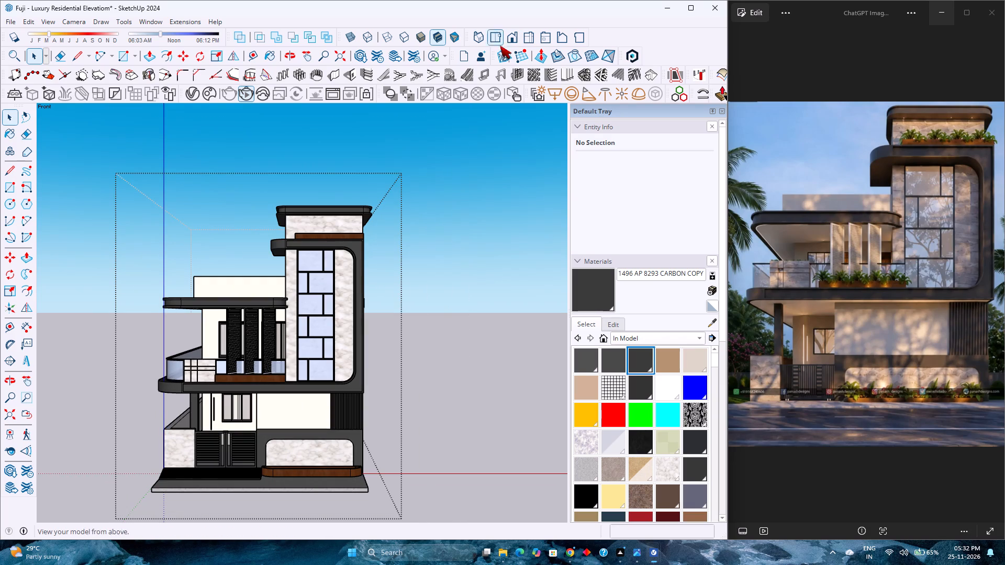
pyautogui.click(10, 414)
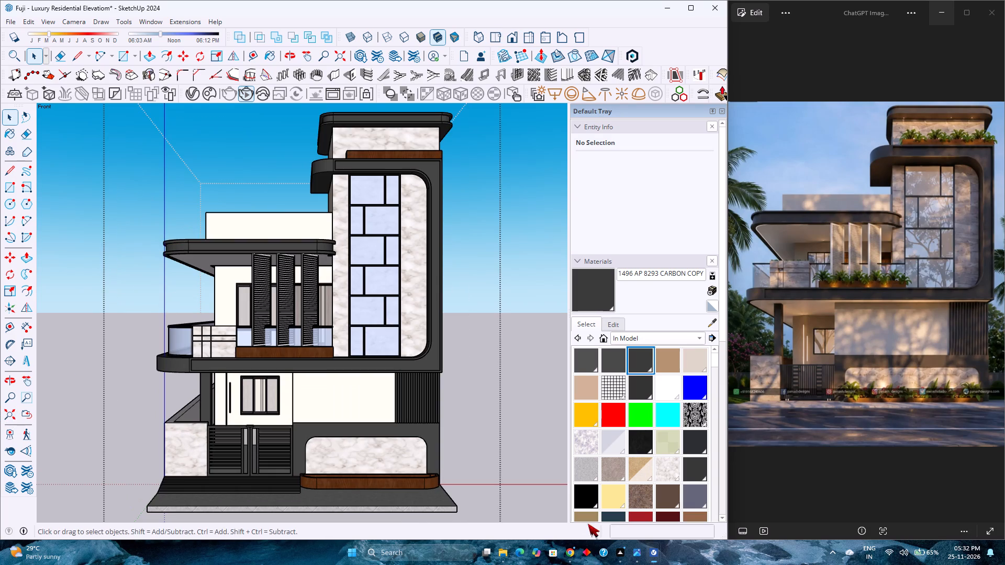
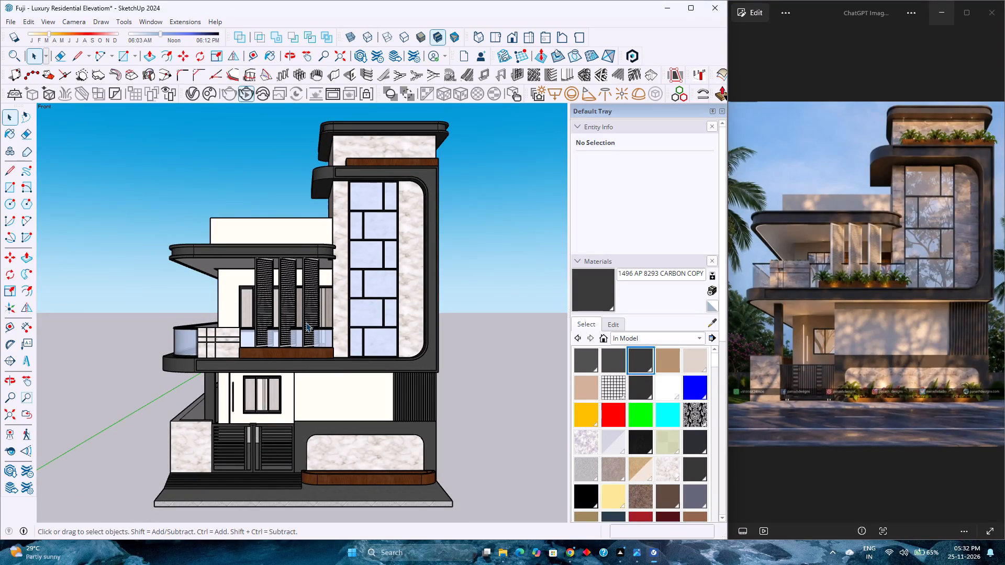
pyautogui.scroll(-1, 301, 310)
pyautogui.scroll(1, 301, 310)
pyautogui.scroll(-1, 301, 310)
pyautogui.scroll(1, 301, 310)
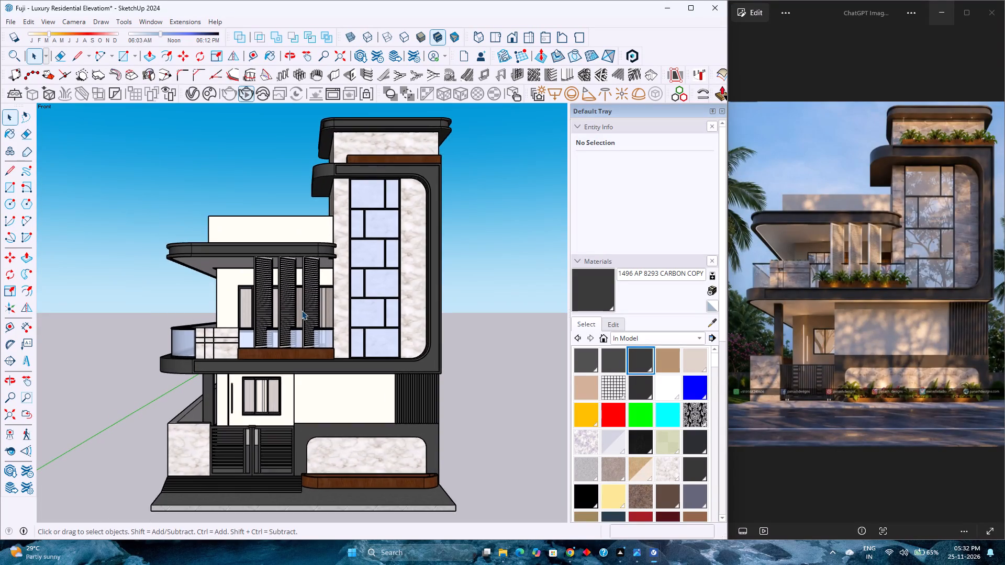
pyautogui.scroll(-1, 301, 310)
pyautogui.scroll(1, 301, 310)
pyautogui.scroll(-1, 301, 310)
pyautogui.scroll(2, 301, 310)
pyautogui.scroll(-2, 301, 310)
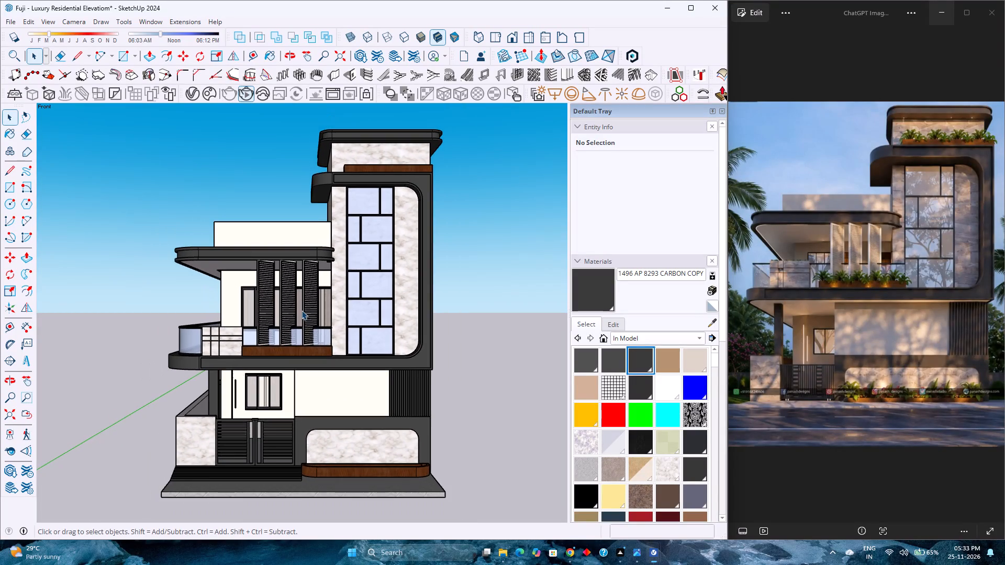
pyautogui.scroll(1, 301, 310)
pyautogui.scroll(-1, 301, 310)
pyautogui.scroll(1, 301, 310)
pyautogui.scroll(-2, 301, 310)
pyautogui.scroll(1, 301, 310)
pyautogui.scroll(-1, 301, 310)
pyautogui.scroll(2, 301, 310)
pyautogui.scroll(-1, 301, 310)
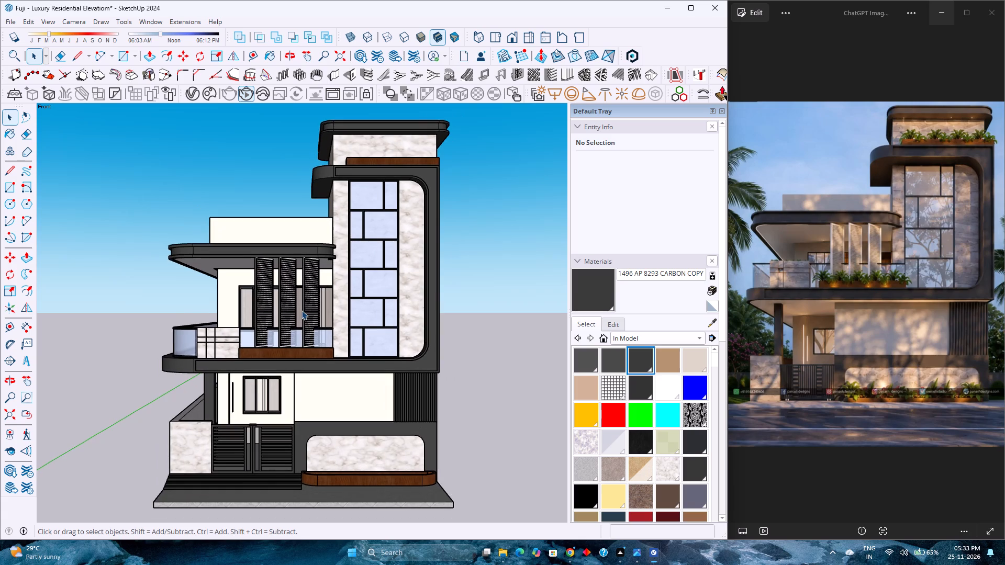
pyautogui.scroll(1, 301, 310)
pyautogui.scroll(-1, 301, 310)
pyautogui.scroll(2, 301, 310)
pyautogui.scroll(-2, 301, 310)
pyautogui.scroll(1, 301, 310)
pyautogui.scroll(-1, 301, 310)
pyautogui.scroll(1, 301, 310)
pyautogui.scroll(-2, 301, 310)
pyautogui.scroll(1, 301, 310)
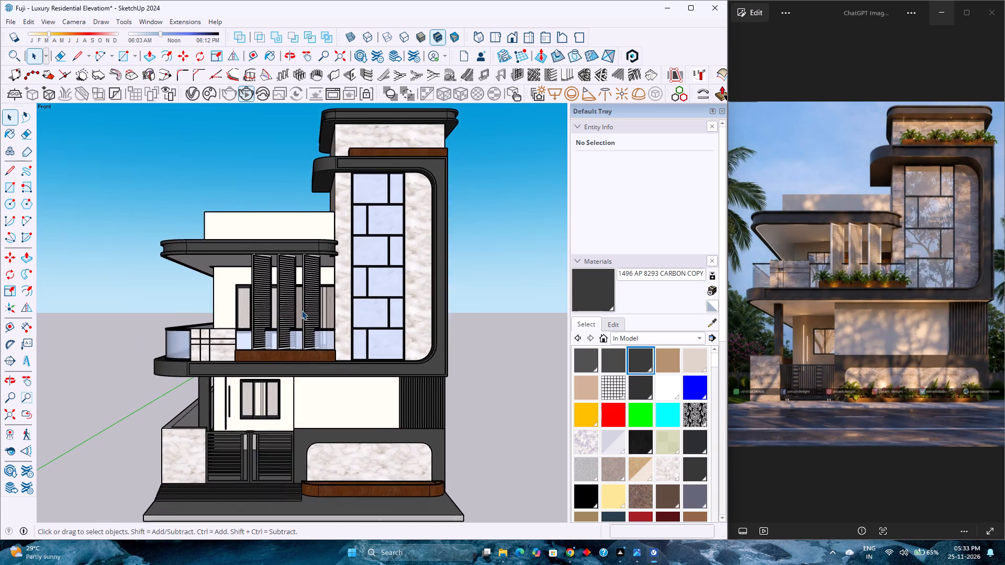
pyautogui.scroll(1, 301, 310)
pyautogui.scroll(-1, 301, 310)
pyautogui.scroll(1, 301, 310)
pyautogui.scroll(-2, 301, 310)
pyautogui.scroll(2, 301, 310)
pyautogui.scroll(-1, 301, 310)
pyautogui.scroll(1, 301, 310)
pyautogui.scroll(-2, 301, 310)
# Examine the house from its front corner, checking the side walls, wraparound balcony, compound wall and gate finishes.
pyautogui.moveTo(302, 310); pyautogui.dragTo(316, 310, button='middle')
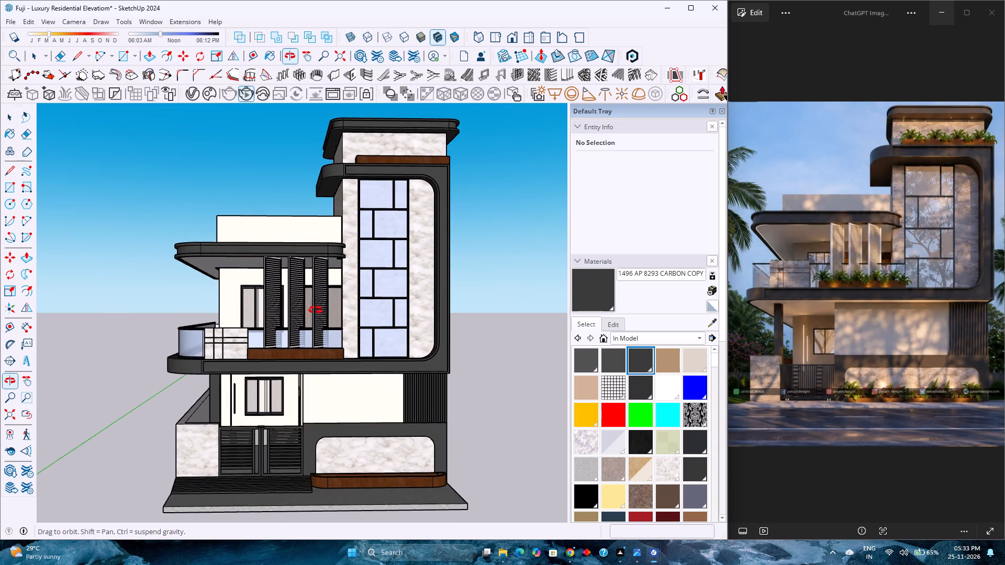
pyautogui.moveTo(316, 310); pyautogui.dragTo(438, 298, button='middle')
pyautogui.middleClick(438, 298)
pyautogui.scroll(3, 393, 310)
pyautogui.scroll(-3, 392, 310)
pyautogui.moveTo(313, 334); pyautogui.dragTo(308, 374, button='middle')
pyautogui.middleClick(308, 374)
pyautogui.scroll(1, 308, 374)
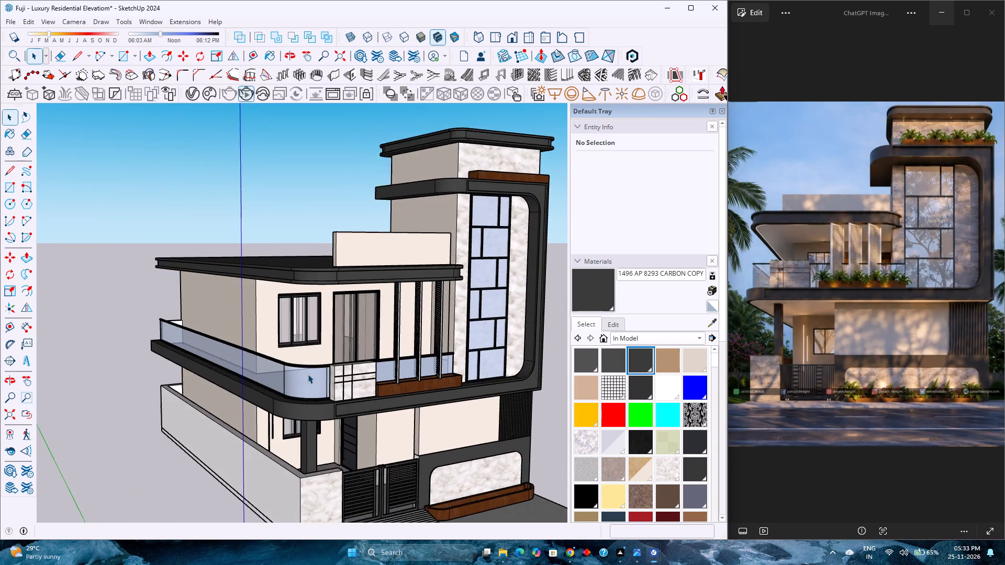
pyautogui.scroll(-4, 308, 374)
pyautogui.scroll(5, 397, 526)
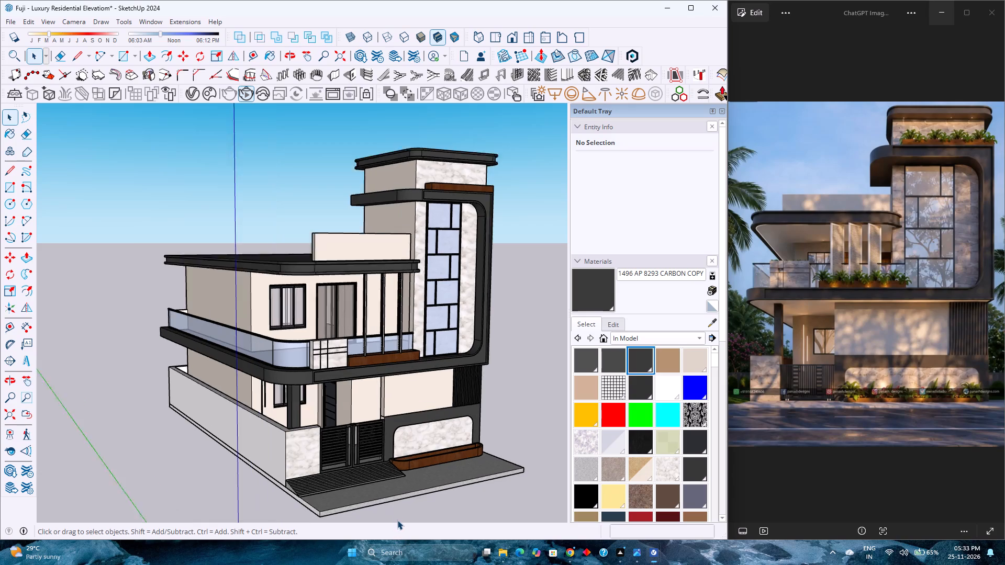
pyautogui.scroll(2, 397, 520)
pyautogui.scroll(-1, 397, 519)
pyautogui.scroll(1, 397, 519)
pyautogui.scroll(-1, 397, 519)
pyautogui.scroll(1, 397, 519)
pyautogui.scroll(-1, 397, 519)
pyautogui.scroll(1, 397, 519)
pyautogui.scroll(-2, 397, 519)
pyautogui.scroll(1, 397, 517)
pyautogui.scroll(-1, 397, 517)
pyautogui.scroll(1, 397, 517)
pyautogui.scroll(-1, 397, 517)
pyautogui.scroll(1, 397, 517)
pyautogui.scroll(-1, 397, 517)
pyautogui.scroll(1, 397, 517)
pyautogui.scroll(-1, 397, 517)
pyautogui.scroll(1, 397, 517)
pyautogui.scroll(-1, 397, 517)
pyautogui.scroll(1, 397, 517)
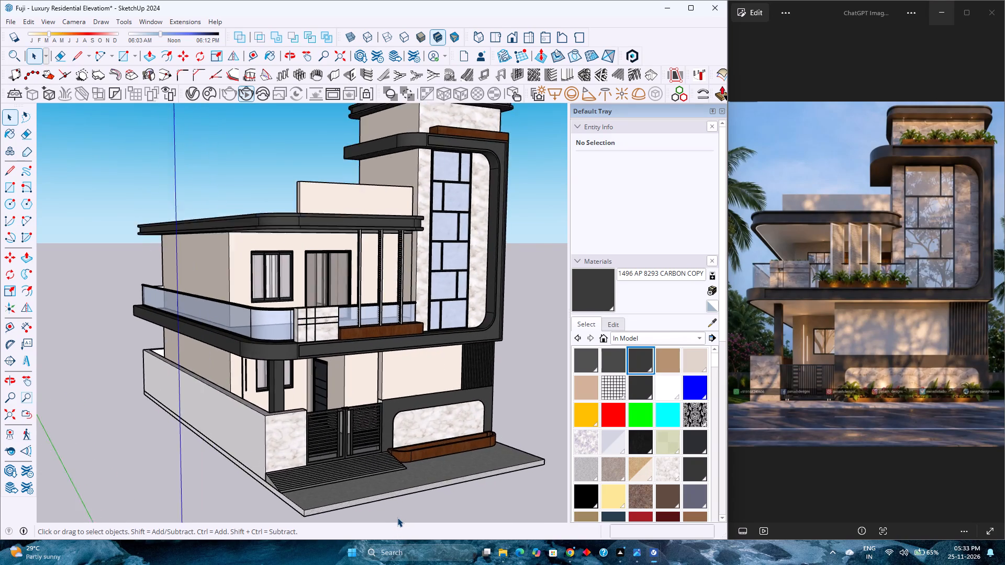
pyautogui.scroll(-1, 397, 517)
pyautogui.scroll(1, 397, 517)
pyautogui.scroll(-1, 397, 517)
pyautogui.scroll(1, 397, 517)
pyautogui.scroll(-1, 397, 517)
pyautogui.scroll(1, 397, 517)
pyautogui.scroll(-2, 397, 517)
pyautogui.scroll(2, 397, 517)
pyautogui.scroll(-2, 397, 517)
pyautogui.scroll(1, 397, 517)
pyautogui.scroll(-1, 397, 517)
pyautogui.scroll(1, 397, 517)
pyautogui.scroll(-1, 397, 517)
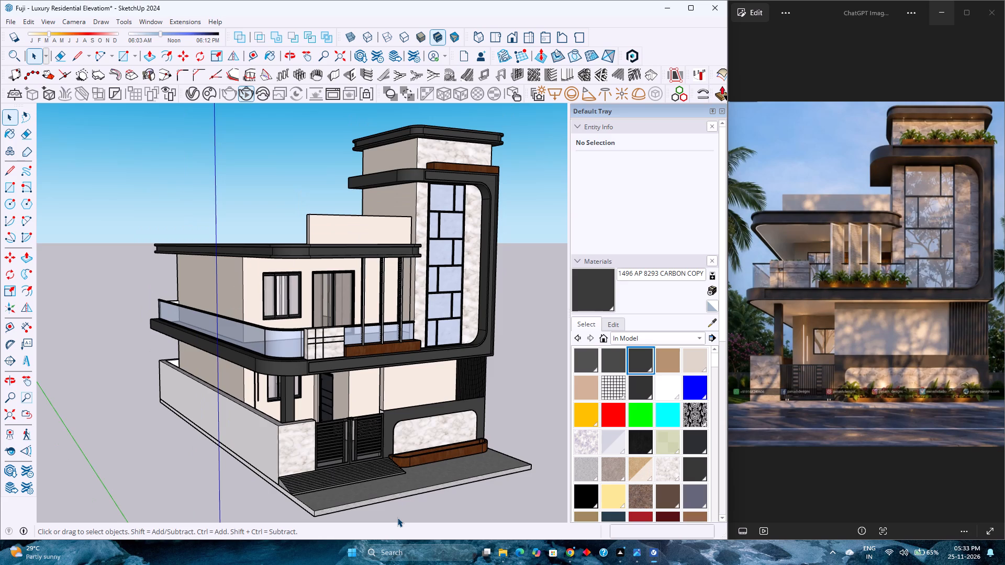
# Examine the house from below and above, checking the slab undersides, roof slabs, upper planter and tower frame finishes.
pyautogui.moveTo(419, 507); pyautogui.dragTo(333, 499, button='middle')
pyautogui.scroll(-3, 360, 477)
pyautogui.moveTo(371, 458); pyautogui.dragTo(303, 379, button='middle')
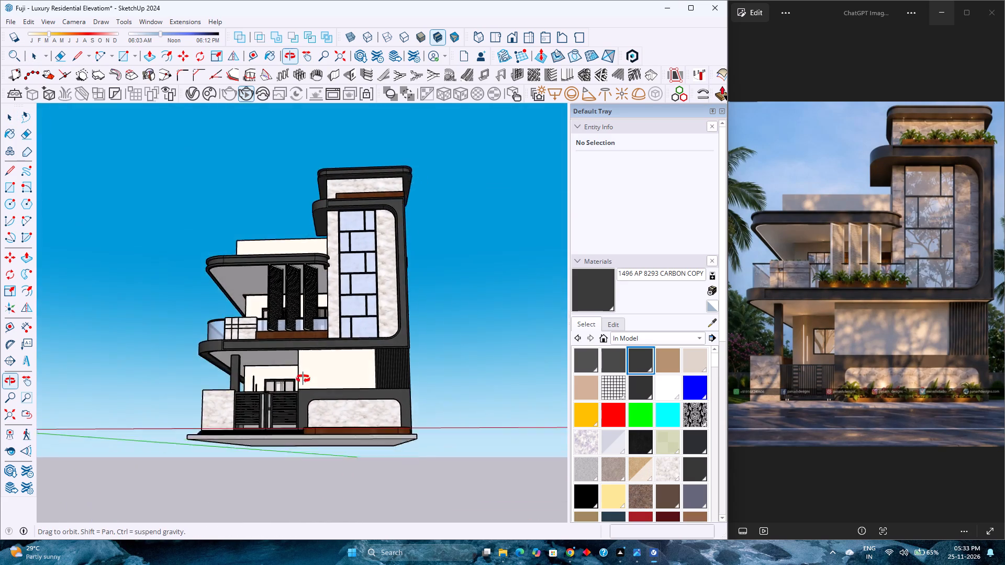
pyautogui.moveTo(303, 379); pyautogui.dragTo(295, 301, button='middle')
pyautogui.middleClick(295, 301)
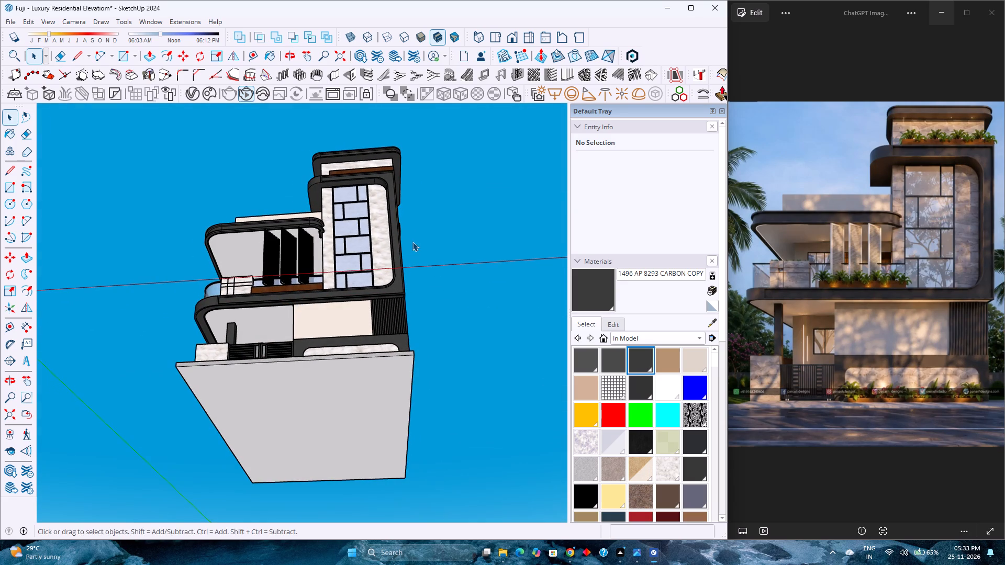
pyautogui.moveTo(412, 242); pyautogui.dragTo(391, 502, button='middle')
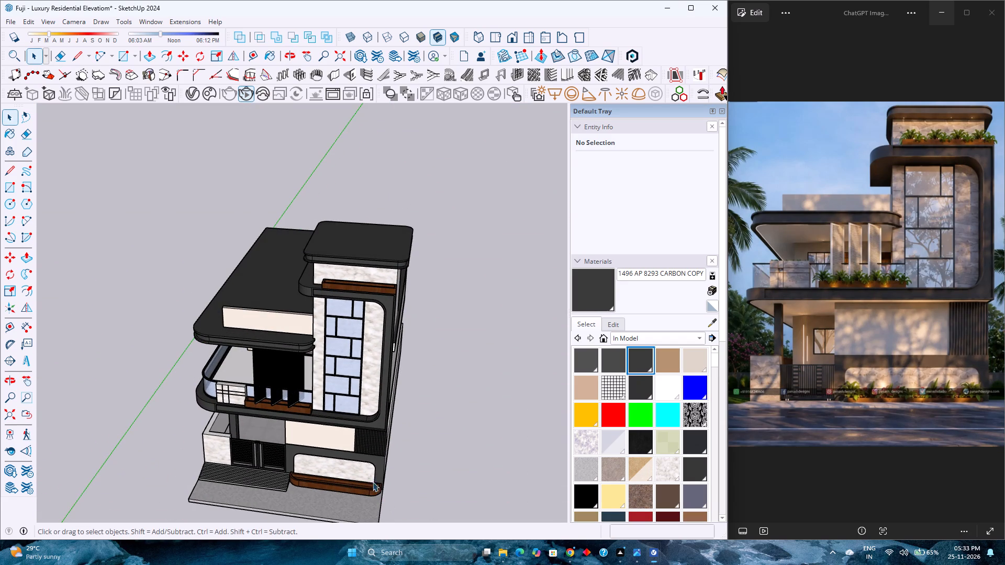
pyautogui.scroll(3, 306, 247)
pyautogui.scroll(7, 425, 326)
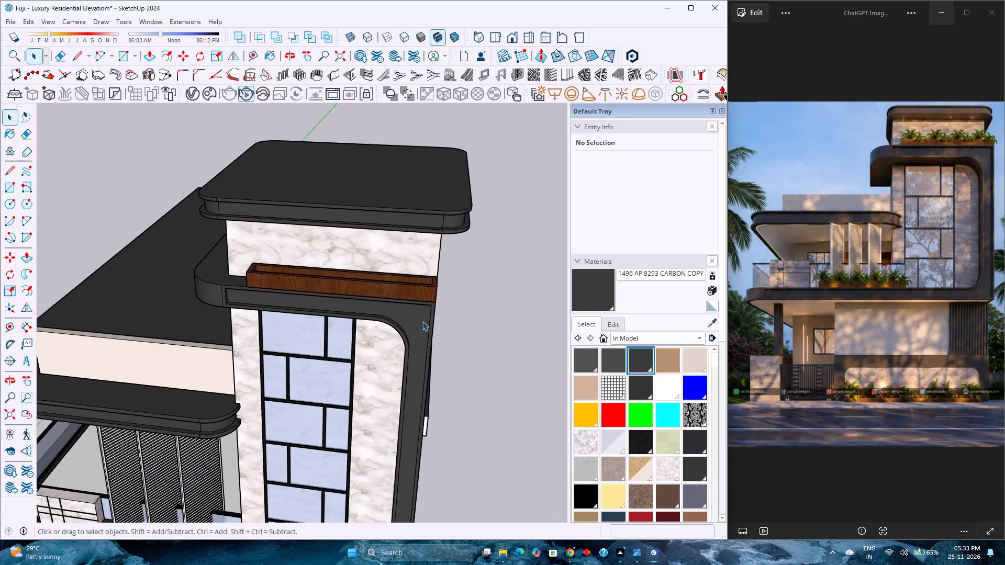
pyautogui.scroll(5, 422, 321)
pyautogui.scroll(-14, 422, 321)
pyautogui.scroll(3, 411, 312)
pyautogui.scroll(-8, 411, 312)
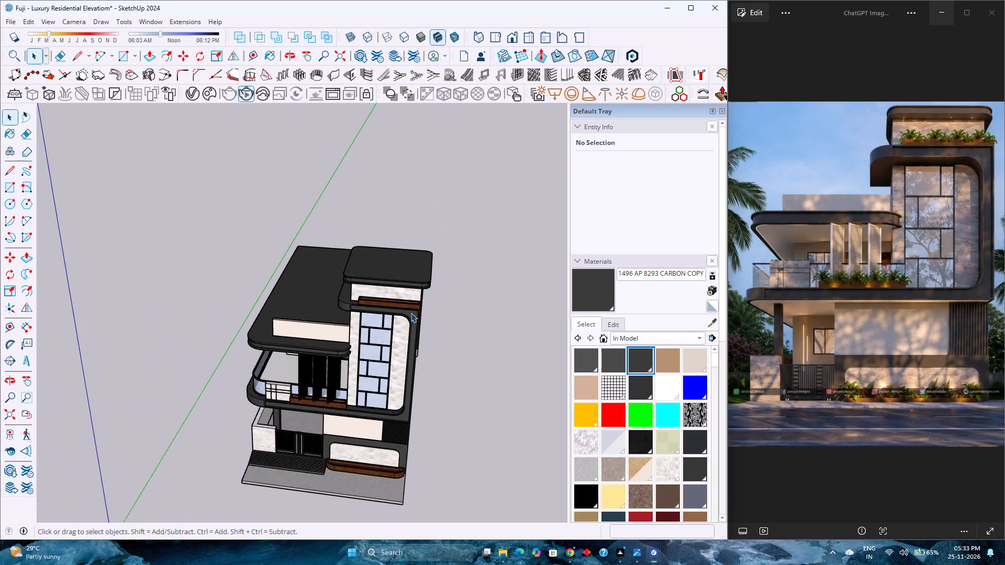
pyautogui.scroll(-9, 411, 313)
pyautogui.scroll(4, 384, 317)
pyautogui.scroll(-1, 384, 317)
pyautogui.scroll(1, 384, 317)
pyautogui.scroll(-3, 384, 317)
pyautogui.scroll(4, 390, 312)
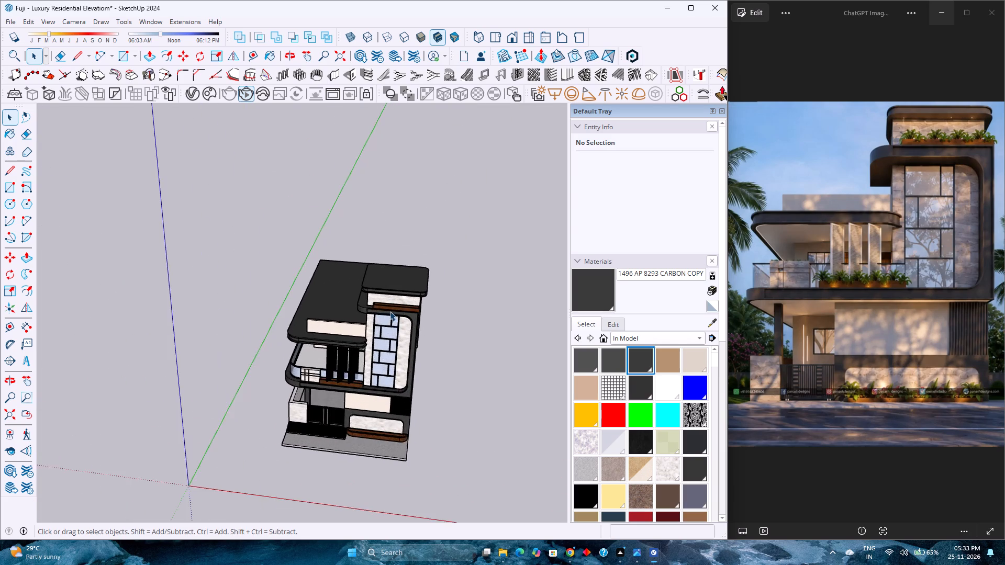
pyautogui.scroll(3, 390, 311)
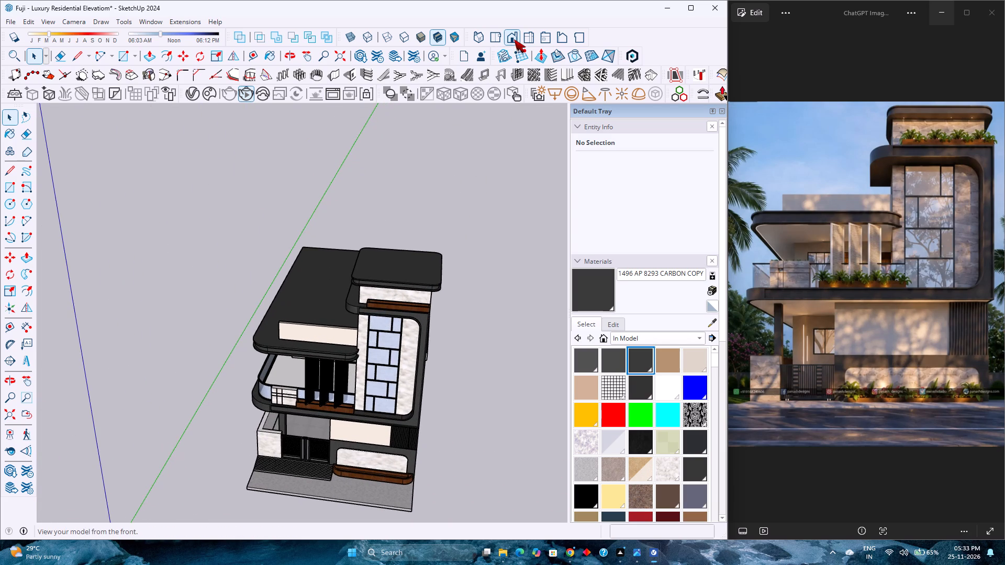
# Restore the standard front view and fit the whole house for comparison with the reference image.
pyautogui.click(514, 39)
pyautogui.click(15, 418)
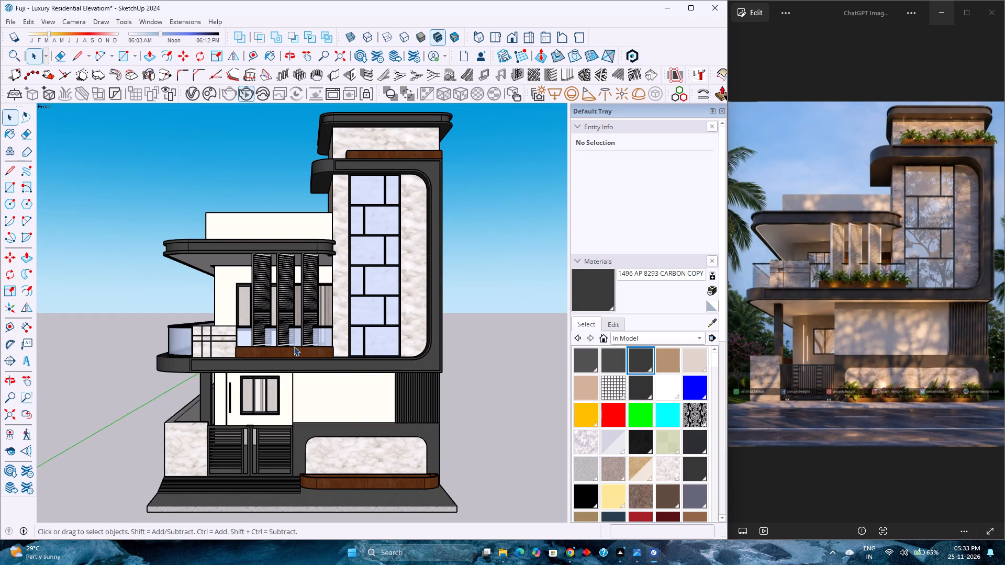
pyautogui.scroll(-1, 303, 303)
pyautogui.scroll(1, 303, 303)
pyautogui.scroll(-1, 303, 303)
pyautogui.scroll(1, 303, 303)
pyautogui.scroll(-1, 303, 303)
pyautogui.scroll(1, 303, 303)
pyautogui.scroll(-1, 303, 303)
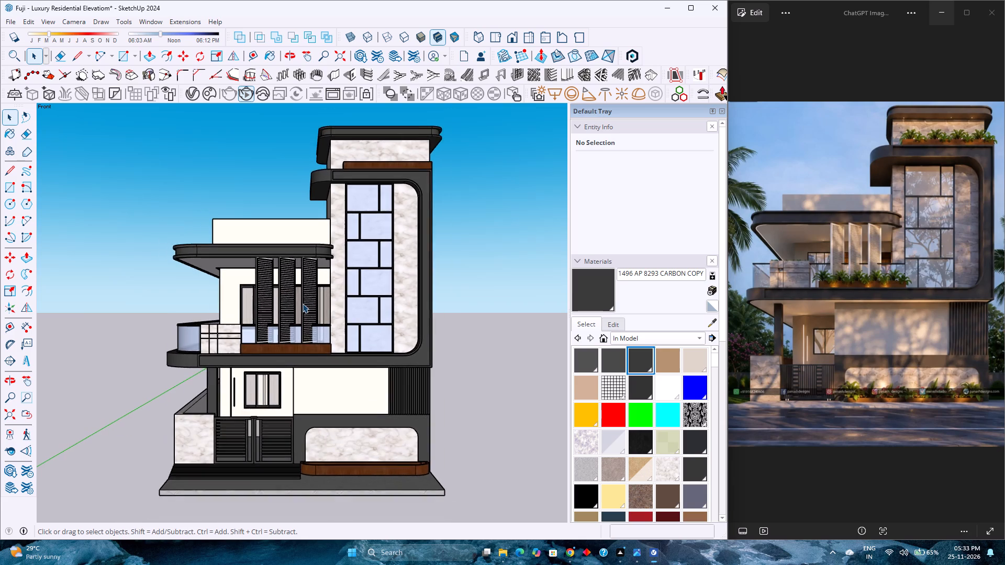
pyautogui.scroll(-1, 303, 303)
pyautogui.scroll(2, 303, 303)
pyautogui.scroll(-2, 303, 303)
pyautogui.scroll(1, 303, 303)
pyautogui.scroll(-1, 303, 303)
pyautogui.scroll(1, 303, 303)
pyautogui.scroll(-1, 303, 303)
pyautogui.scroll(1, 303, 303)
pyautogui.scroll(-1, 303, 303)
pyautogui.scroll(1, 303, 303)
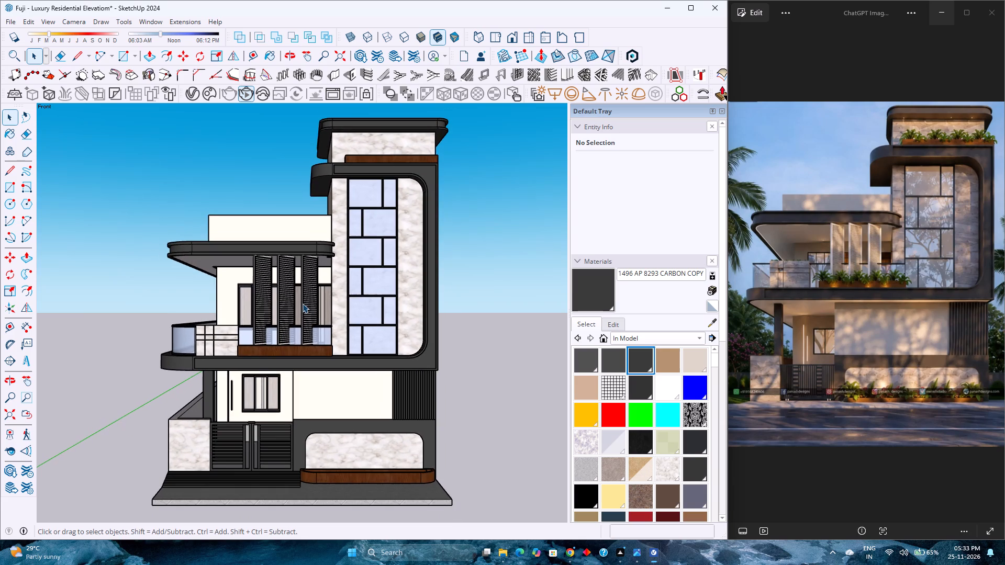
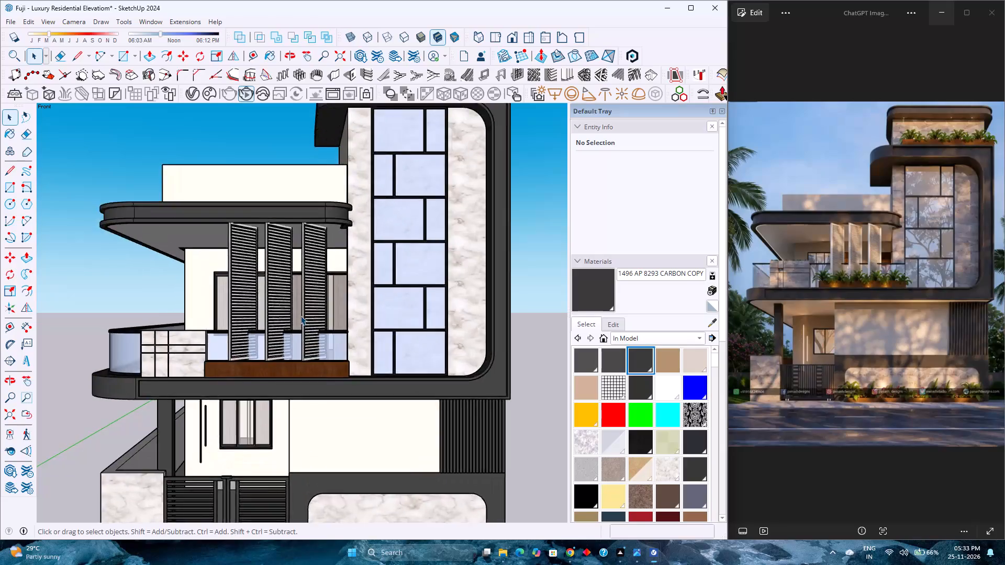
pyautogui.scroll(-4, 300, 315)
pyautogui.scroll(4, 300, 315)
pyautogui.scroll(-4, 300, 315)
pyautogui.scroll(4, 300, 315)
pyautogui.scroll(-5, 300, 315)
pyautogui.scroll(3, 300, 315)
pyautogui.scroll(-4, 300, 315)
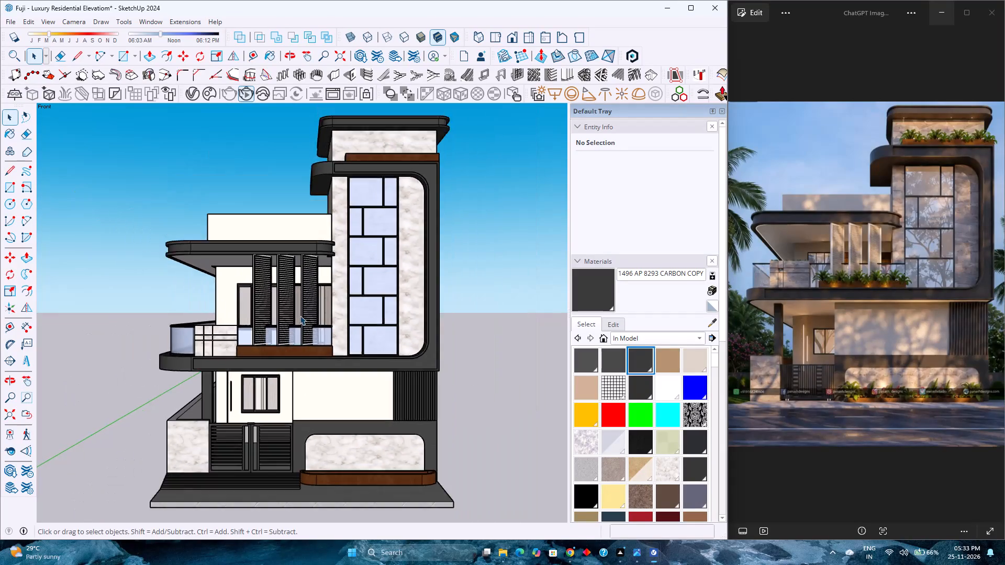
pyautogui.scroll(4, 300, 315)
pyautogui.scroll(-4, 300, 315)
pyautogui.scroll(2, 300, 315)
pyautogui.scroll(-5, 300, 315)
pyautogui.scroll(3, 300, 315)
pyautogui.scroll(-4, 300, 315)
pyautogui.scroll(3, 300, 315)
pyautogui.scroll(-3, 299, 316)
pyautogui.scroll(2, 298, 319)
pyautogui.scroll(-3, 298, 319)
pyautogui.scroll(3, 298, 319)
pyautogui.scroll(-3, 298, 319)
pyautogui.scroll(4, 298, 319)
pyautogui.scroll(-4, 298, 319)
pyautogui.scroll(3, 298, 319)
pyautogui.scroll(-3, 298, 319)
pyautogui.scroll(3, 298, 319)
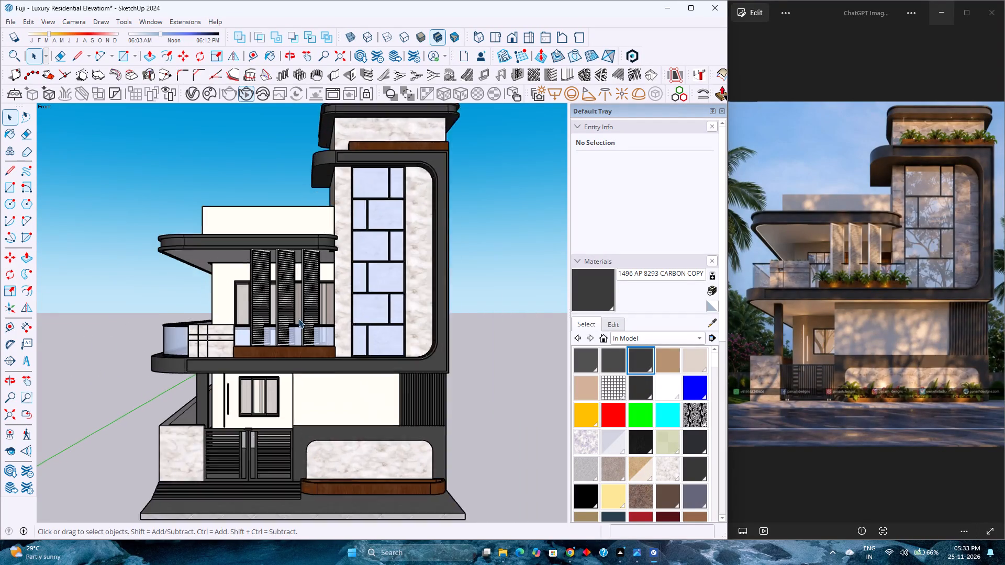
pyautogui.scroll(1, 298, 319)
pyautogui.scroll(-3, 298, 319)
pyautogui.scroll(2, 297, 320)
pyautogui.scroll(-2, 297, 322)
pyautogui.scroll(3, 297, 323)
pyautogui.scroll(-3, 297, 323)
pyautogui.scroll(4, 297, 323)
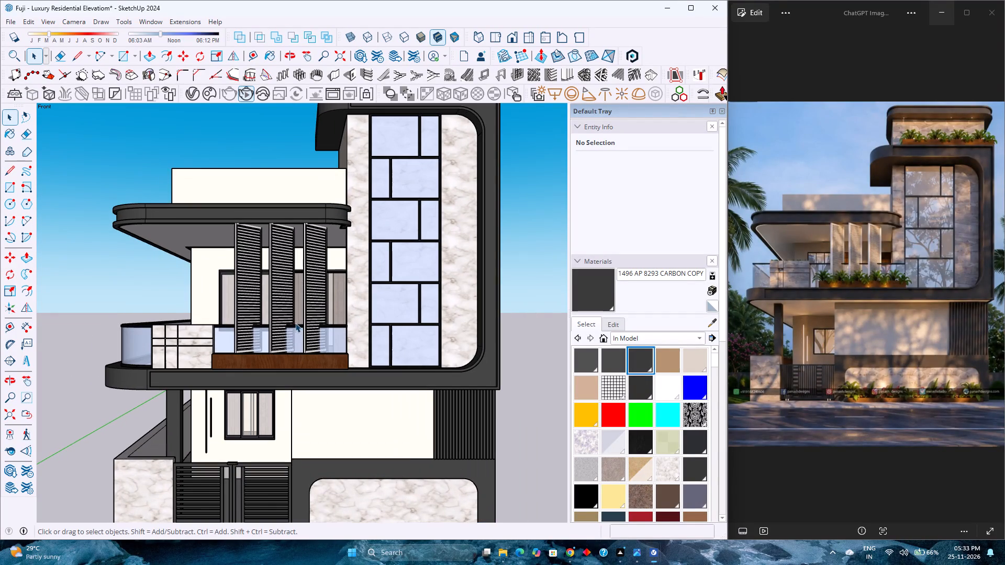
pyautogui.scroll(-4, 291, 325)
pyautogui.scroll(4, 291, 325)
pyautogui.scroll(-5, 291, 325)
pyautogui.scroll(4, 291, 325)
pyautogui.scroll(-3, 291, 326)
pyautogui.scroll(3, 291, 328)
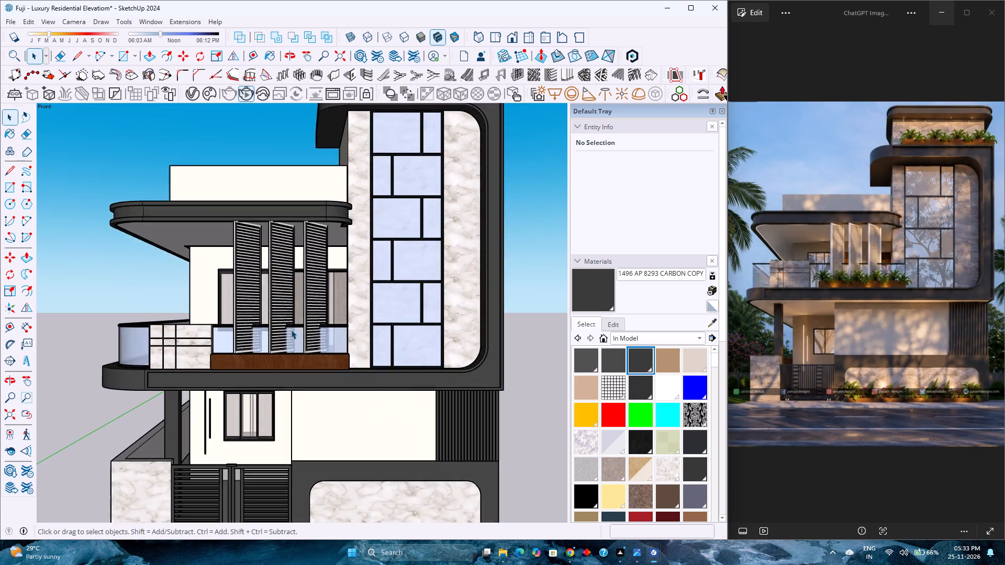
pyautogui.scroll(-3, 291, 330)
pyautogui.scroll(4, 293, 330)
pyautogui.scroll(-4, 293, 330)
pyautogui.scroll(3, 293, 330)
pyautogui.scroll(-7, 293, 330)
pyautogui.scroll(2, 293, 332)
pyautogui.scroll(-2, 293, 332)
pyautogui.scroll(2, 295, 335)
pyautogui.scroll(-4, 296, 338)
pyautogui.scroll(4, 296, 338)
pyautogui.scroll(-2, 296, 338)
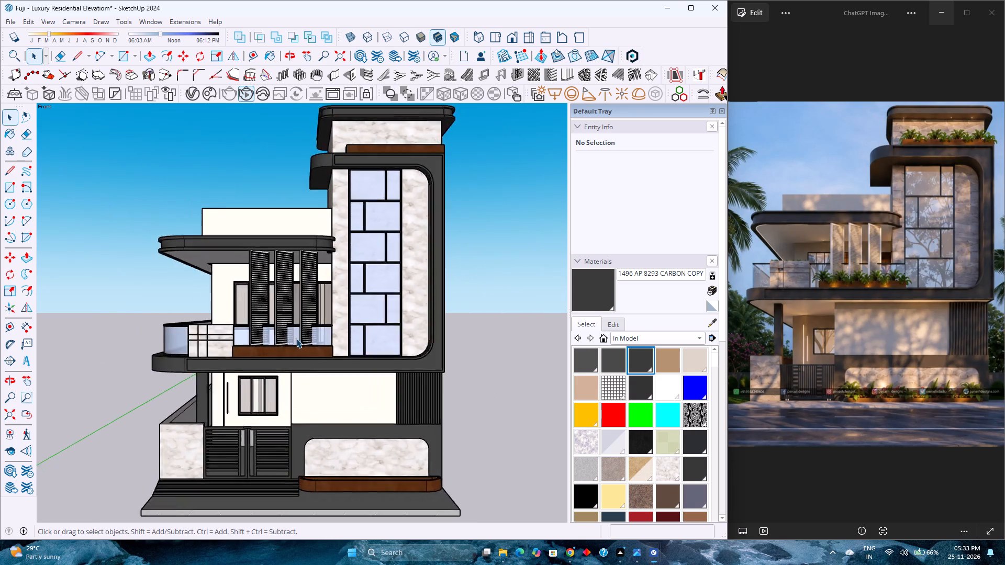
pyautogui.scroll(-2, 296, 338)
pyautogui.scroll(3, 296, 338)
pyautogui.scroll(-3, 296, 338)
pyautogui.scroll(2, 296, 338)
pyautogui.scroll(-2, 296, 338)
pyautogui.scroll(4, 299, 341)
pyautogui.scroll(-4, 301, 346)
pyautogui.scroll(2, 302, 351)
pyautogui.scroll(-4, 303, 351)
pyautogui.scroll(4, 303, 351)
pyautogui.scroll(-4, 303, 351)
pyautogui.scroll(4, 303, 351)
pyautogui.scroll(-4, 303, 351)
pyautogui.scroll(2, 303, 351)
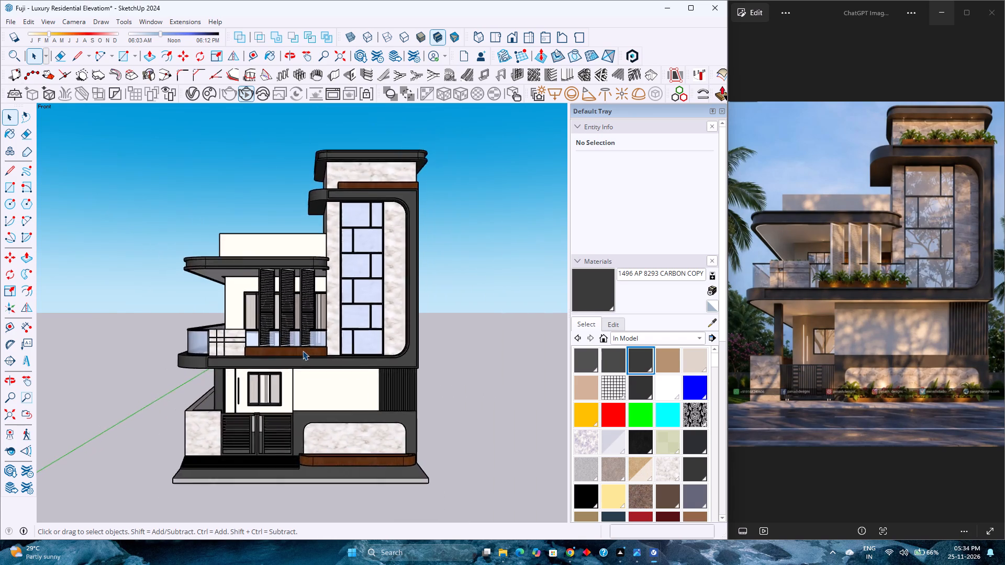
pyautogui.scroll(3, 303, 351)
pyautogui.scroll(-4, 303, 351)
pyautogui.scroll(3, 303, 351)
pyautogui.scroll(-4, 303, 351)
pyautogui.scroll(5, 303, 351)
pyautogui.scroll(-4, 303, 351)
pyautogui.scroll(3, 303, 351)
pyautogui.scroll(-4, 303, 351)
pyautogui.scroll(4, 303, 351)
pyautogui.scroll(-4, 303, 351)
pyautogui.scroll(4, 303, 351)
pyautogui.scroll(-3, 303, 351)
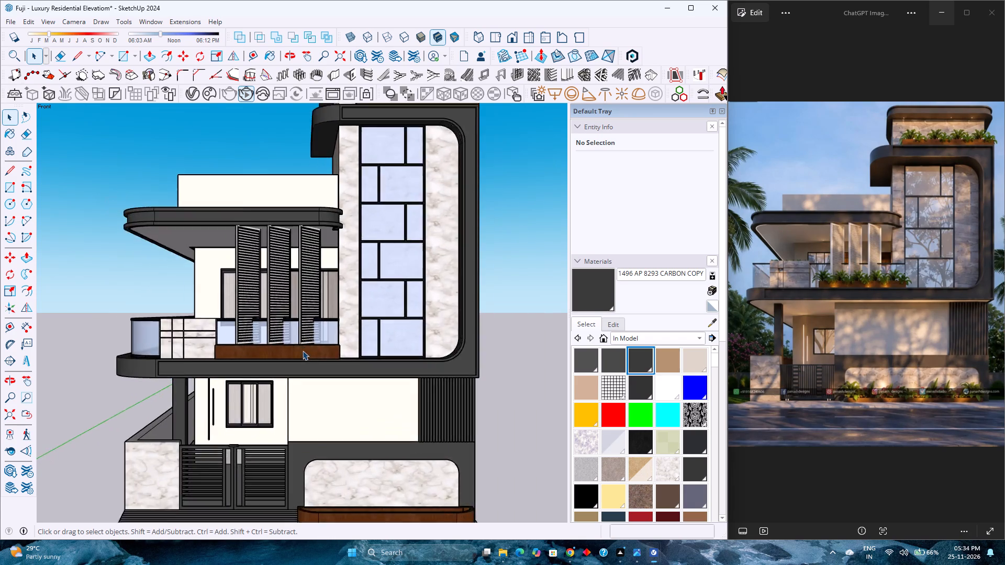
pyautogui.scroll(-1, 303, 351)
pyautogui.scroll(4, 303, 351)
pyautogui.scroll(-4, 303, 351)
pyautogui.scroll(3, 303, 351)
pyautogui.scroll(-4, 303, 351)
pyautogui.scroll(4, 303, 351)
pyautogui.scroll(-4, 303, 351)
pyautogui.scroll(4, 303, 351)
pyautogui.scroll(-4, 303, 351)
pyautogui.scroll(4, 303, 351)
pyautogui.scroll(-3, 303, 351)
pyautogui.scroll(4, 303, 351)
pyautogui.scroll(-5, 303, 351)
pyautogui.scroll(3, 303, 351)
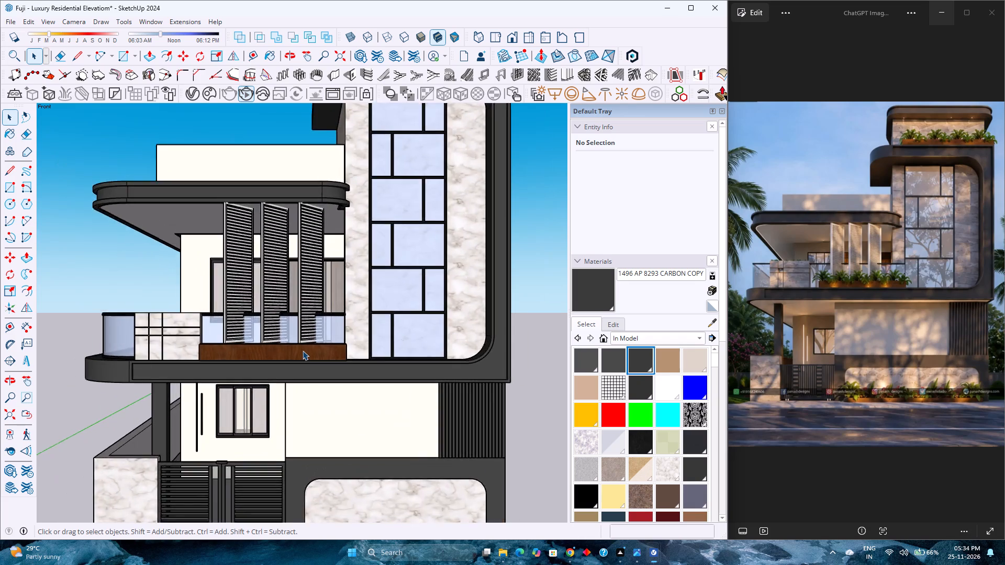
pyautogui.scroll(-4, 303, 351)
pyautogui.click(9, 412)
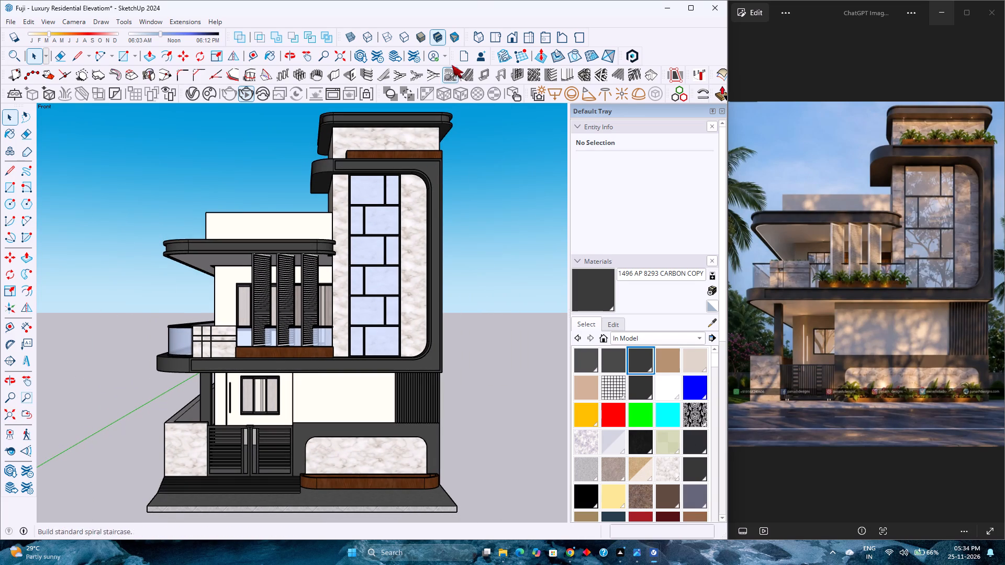
# Examine the house from its side and from above, checking the side wall finishes and the roof slab surfaces.
pyautogui.moveTo(438, 231); pyautogui.dragTo(256, 254, button='middle')
pyautogui.scroll(-5, 258, 251)
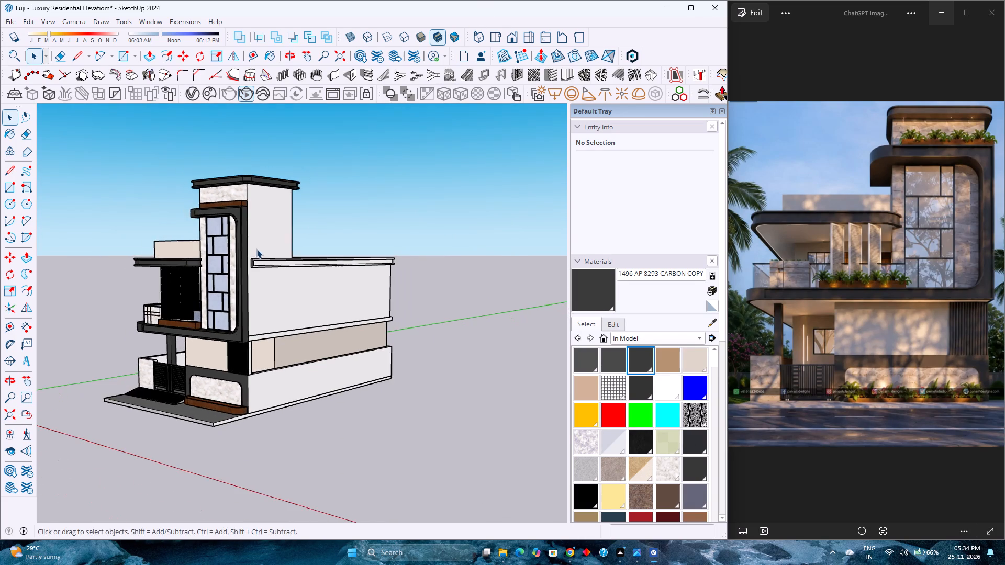
pyautogui.moveTo(322, 244); pyautogui.dragTo(208, 273, button='middle')
pyautogui.middleClick(208, 273)
pyautogui.scroll(1, 271, 273)
pyautogui.scroll(-5, 271, 273)
pyautogui.scroll(4, 271, 273)
pyautogui.scroll(-2, 277, 266)
pyautogui.scroll(1, 290, 266)
pyautogui.moveTo(290, 266); pyautogui.dragTo(311, 420, button='middle')
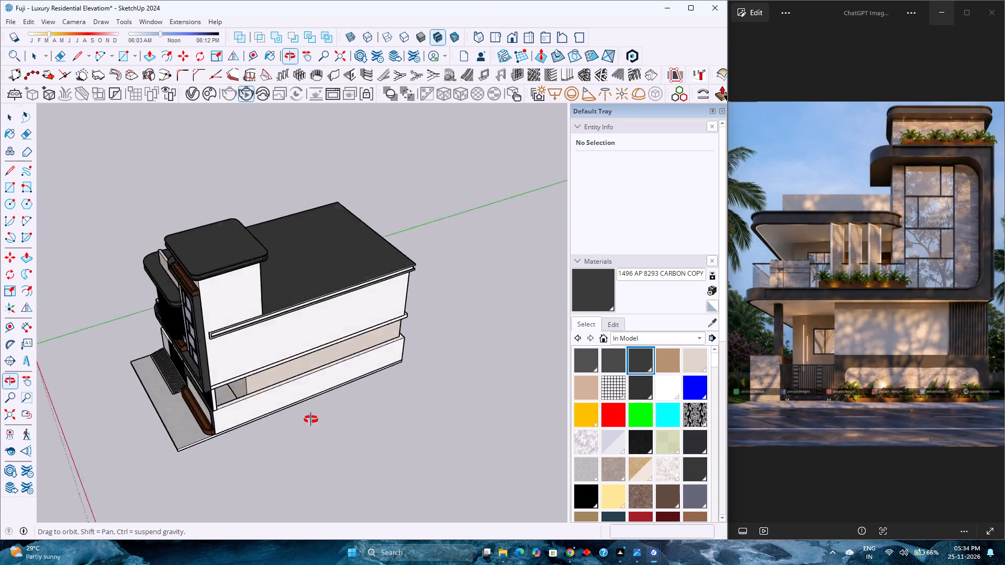
pyautogui.moveTo(311, 420); pyautogui.dragTo(599, 485, button='middle')
pyautogui.scroll(2, 297, 405)
pyautogui.scroll(-3, 288, 393)
pyautogui.moveTo(304, 341); pyautogui.dragTo(456, 214, button='middle')
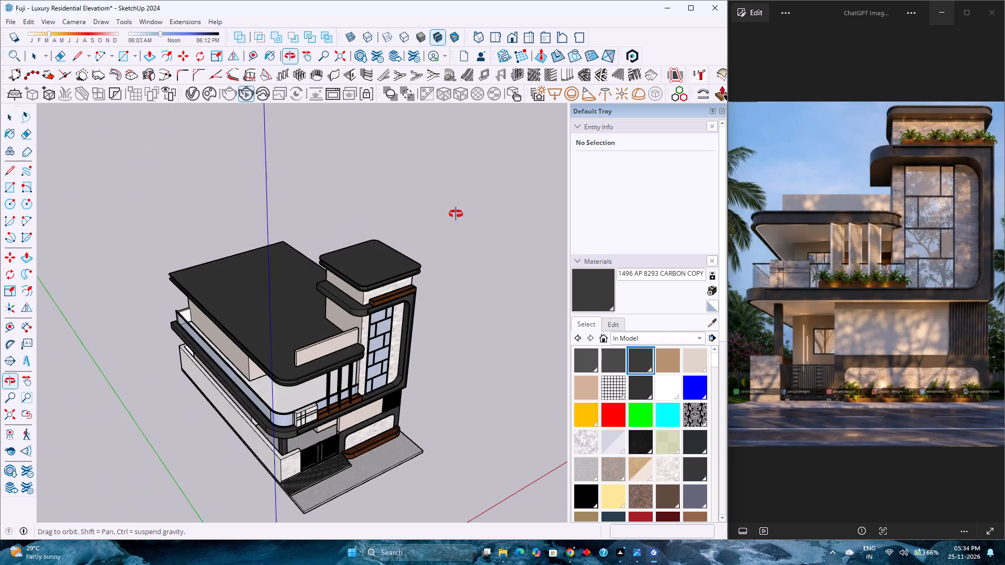
pyautogui.moveTo(456, 214); pyautogui.dragTo(455, 212, button='middle')
# Replace the dark paint on the top face of the main roof slab with the default material.
pyautogui.scroll(6, 261, 286)
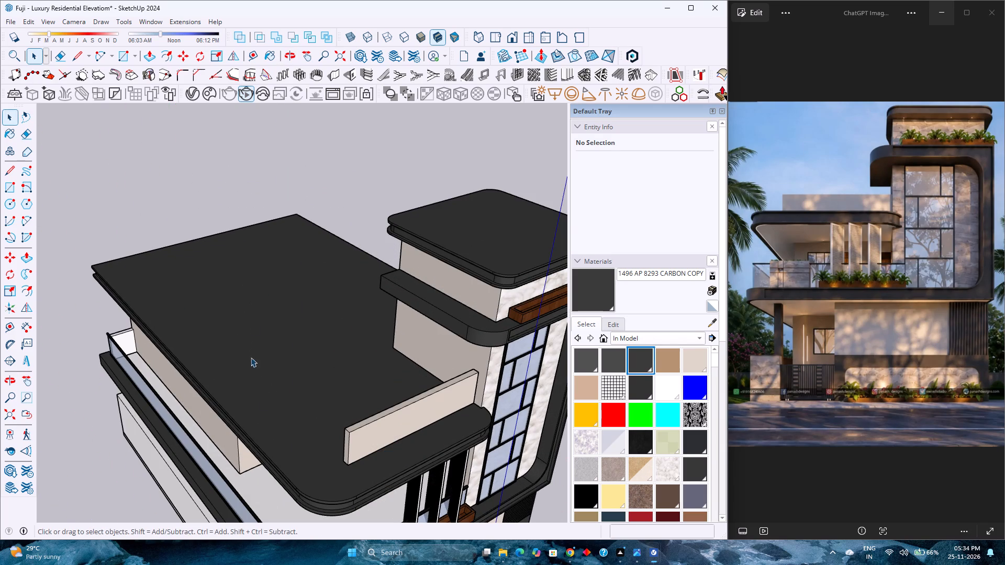
pyautogui.doubleClick(292, 402)
pyautogui.scroll(3, 292, 399)
pyautogui.doubleClick(292, 398)
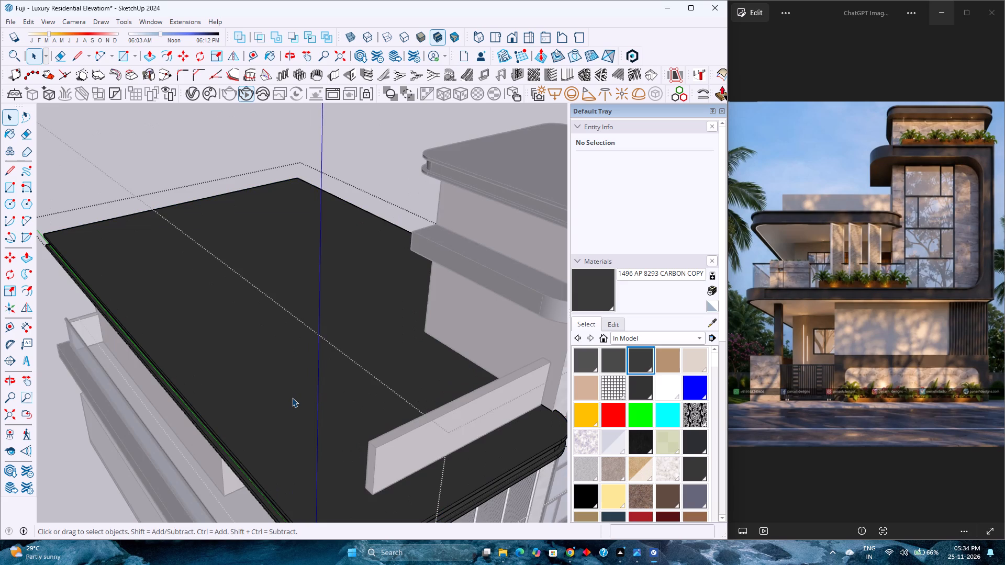
pyautogui.click(292, 398)
pyautogui.click(595, 166)
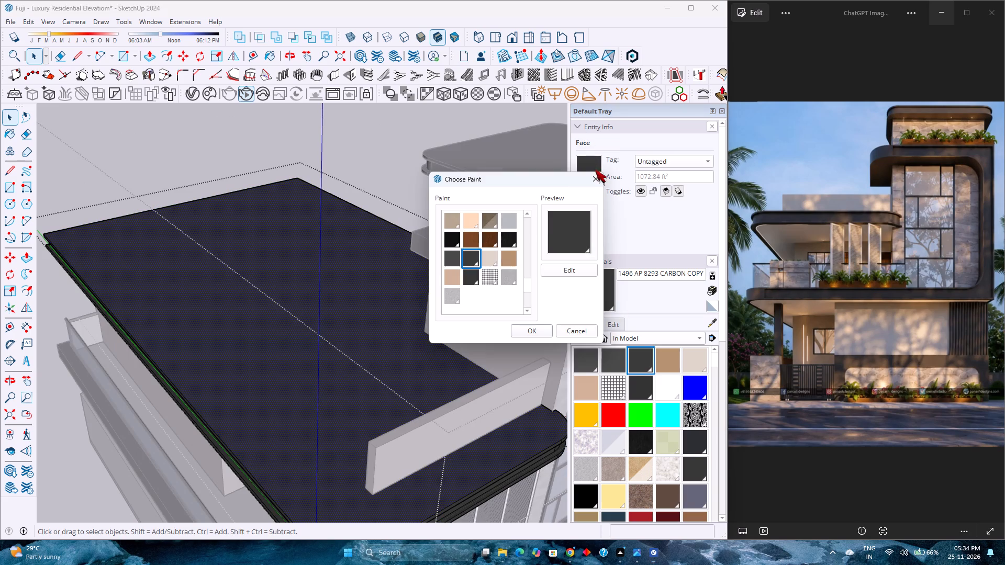
pyautogui.scroll(11, 478, 283)
pyautogui.scroll(3, 516, 240)
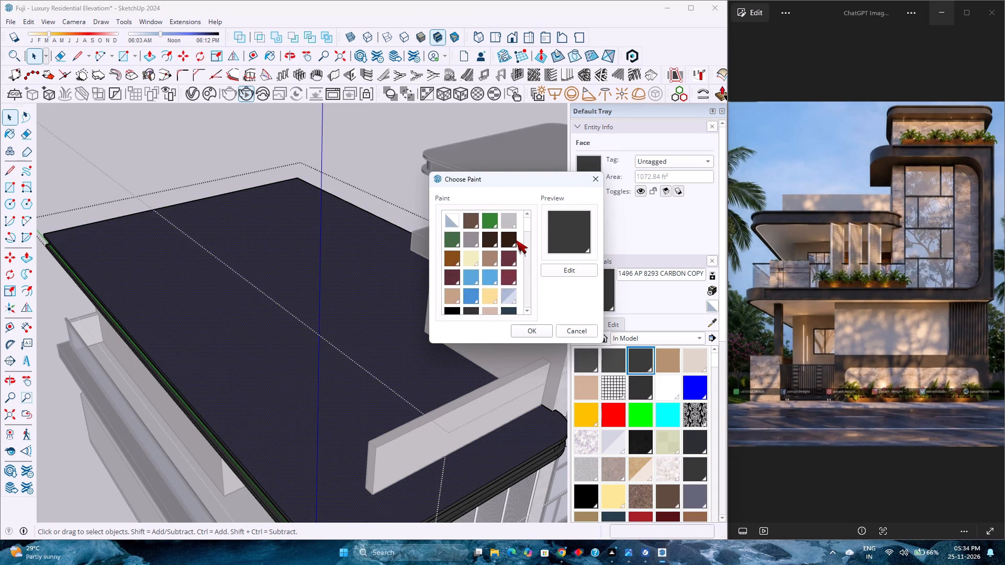
pyautogui.scroll(10, 516, 240)
pyautogui.click(455, 220)
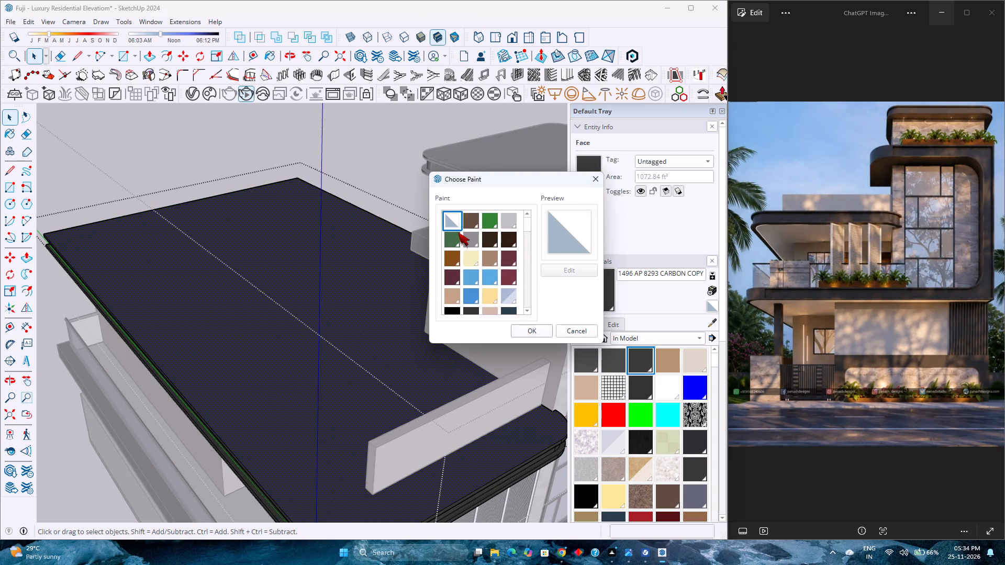
pyautogui.click(531, 329)
pyautogui.scroll(-4, 271, 153)
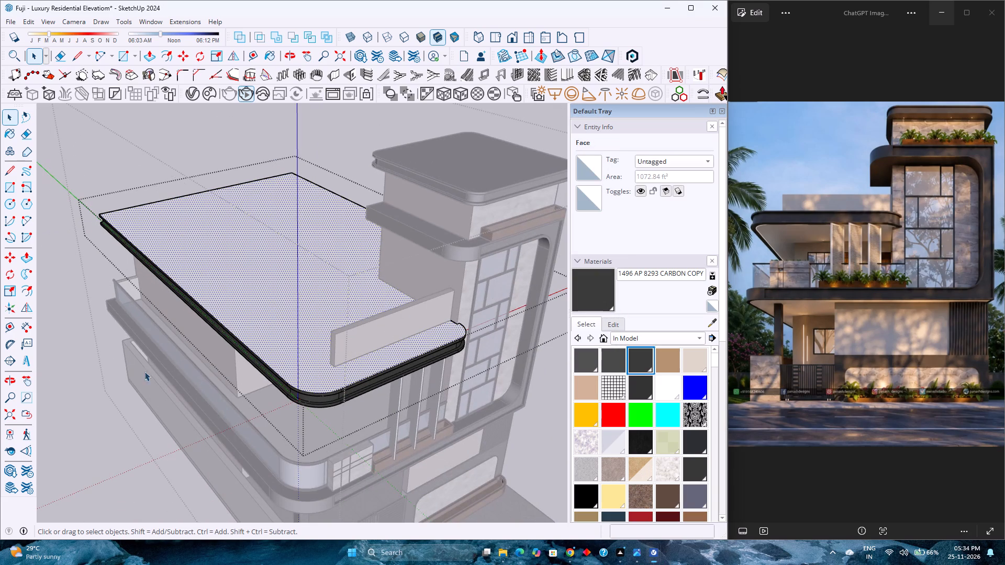
pyautogui.click(107, 410)
pyautogui.click(99, 419)
# Examine the house from its front corner at a low angle, checking the balcony, slab underside, compound wall and gate.
pyautogui.scroll(-4, 287, 345)
pyautogui.moveTo(288, 325); pyautogui.dragTo(299, 194, button='middle')
pyautogui.middleClick(299, 194)
pyautogui.scroll(3, 409, 159)
pyautogui.scroll(-5, 329, 309)
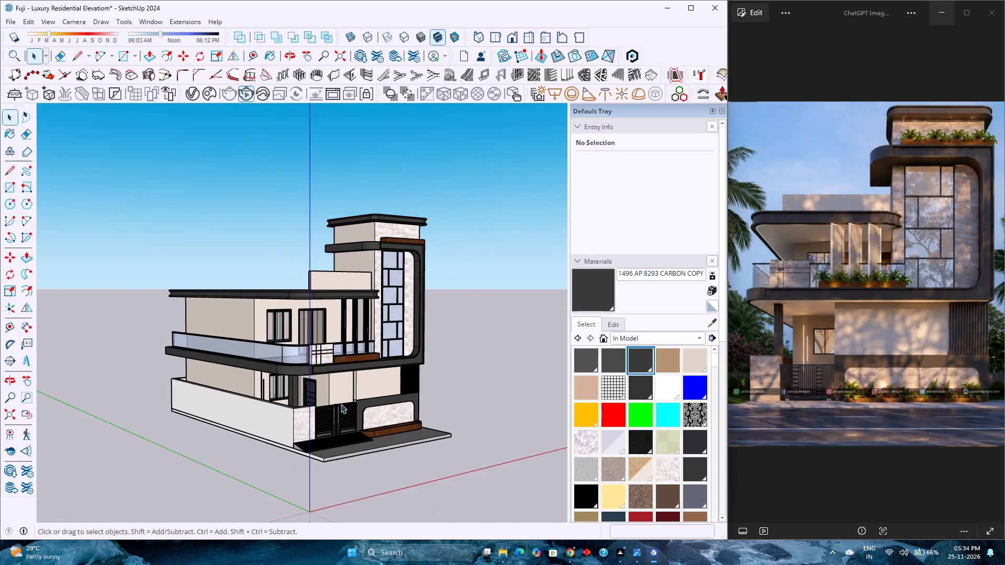
pyautogui.scroll(3, 343, 413)
pyautogui.moveTo(345, 436); pyautogui.dragTo(360, 394, button='middle')
pyautogui.scroll(1, 345, 436)
pyautogui.scroll(-5, 360, 394)
pyautogui.scroll(6, 360, 394)
pyautogui.scroll(-5, 360, 394)
pyautogui.scroll(2, 359, 394)
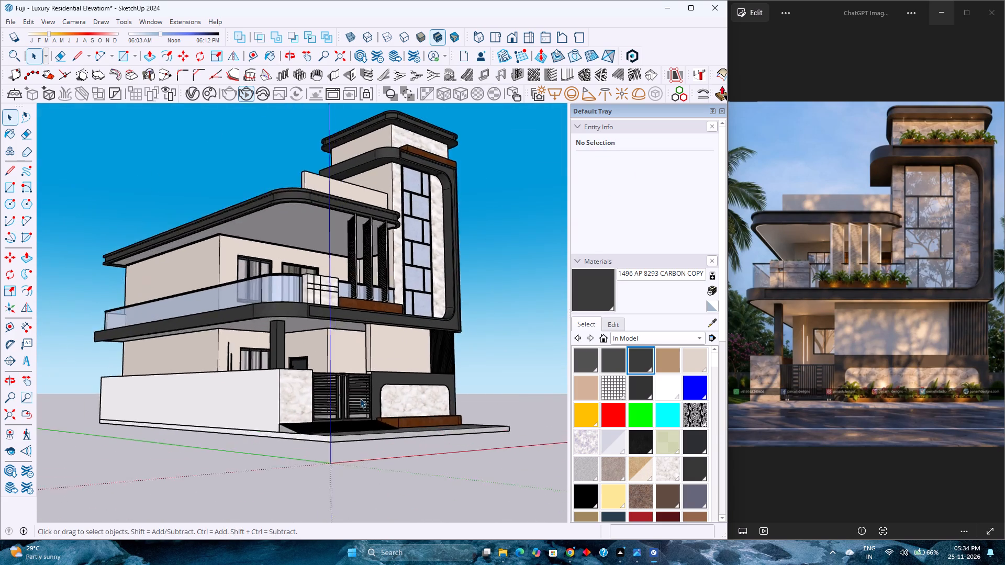
pyautogui.scroll(-5, 364, 399)
pyautogui.scroll(4, 350, 391)
pyautogui.scroll(-5, 346, 383)
pyautogui.scroll(3, 346, 383)
pyautogui.scroll(-4, 346, 383)
pyautogui.scroll(5, 346, 383)
pyautogui.scroll(-4, 346, 383)
pyautogui.scroll(4, 346, 383)
pyautogui.scroll(-4, 346, 383)
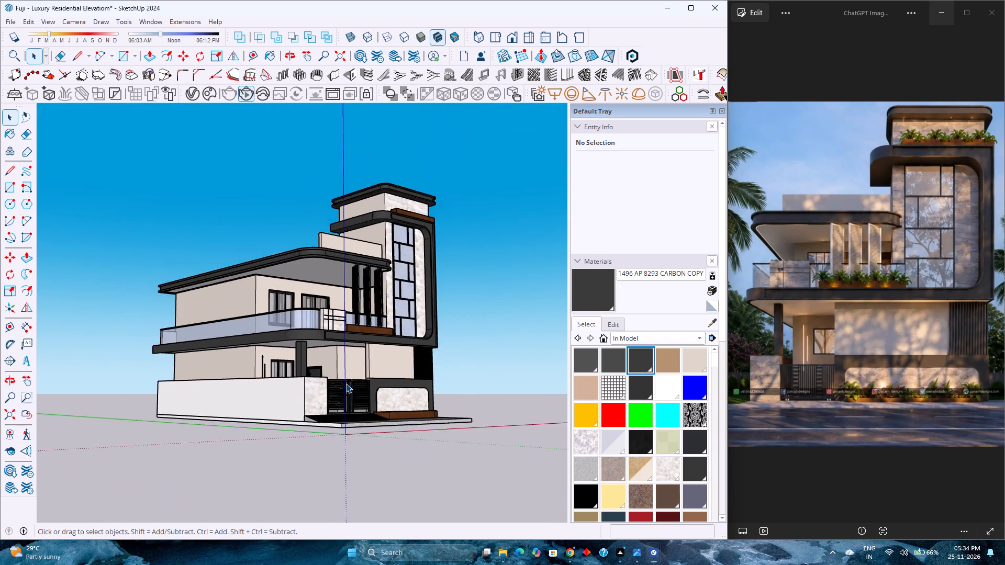
# Examine the entrance gate up close, checking the slats and the perforated mesh strips beside the centre gap.
pyautogui.scroll(9, 346, 383)
pyautogui.scroll(9, 374, 437)
pyautogui.scroll(3, 341, 467)
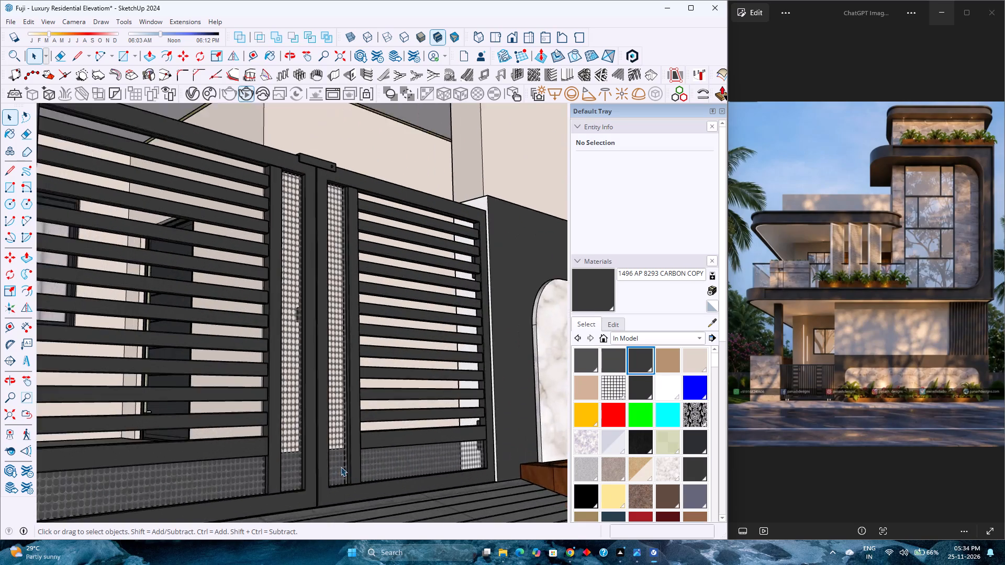
pyautogui.scroll(5, 341, 467)
pyautogui.moveTo(340, 464); pyautogui.dragTo(285, 487, button='middle')
pyautogui.scroll(-4, 348, 442)
pyautogui.scroll(2, 348, 441)
pyautogui.moveTo(345, 437); pyautogui.dragTo(330, 516, button='middle')
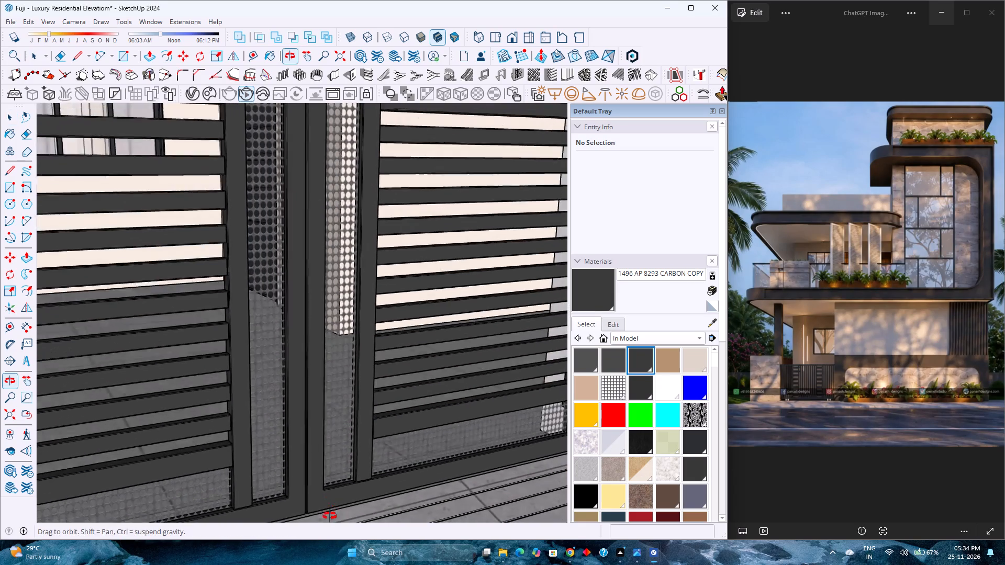
pyautogui.moveTo(330, 516); pyautogui.dragTo(330, 516, button='middle')
pyautogui.middleClick(330, 516)
pyautogui.scroll(9, 337, 443)
# Apply the perforated metal texture to the face of the right gate leaf's vertical mesh strip, inside its nested groups.
pyautogui.doubleClick(342, 424)
pyautogui.scroll(3, 342, 424)
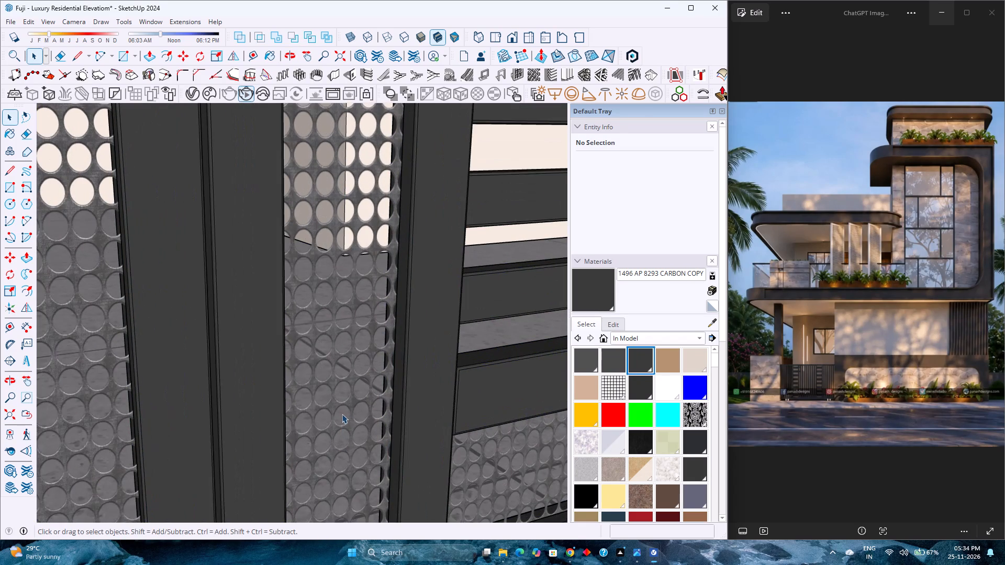
pyautogui.click(342, 414)
pyautogui.scroll(4, 342, 412)
pyautogui.doubleClick(342, 411)
pyautogui.scroll(3, 355, 402)
pyautogui.click(355, 401)
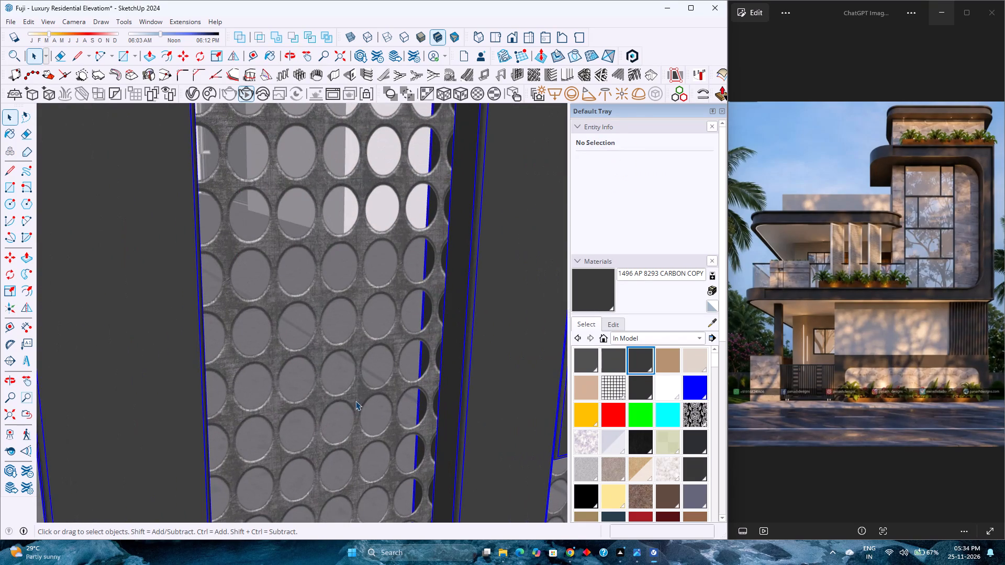
pyautogui.doubleClick(355, 401)
pyautogui.click(365, 391)
pyautogui.doubleClick(365, 391)
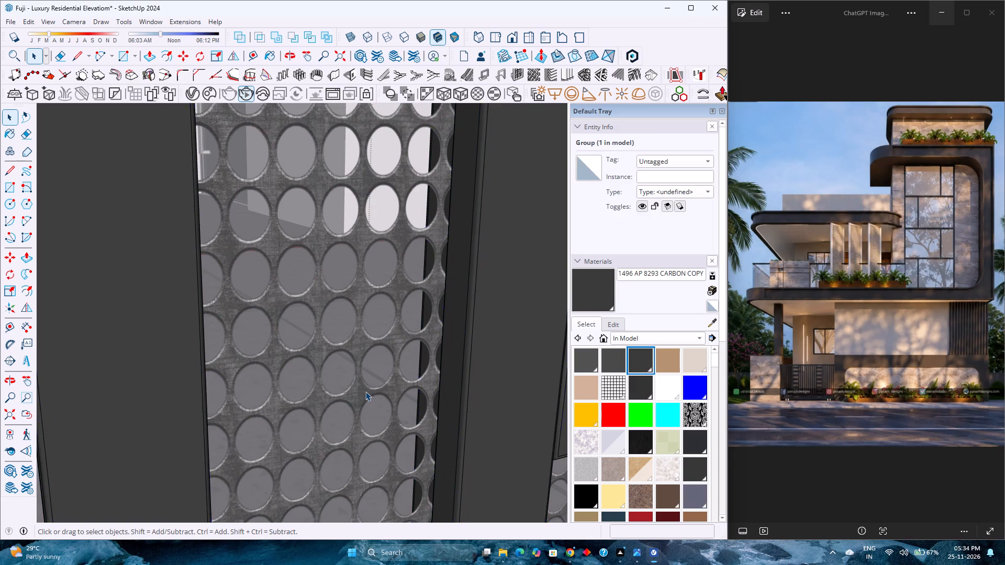
pyautogui.click(364, 388)
pyautogui.doubleClick(360, 392)
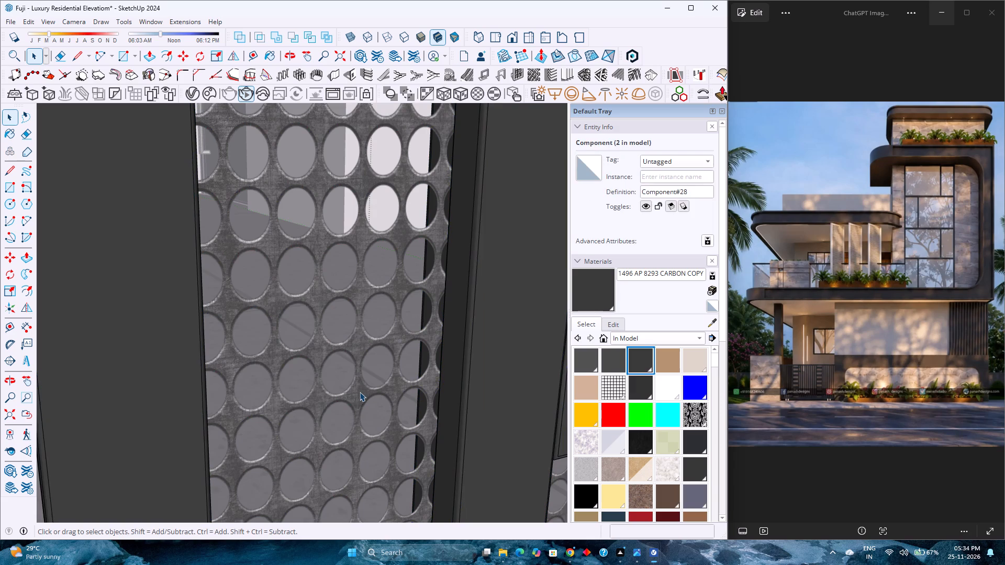
pyautogui.click(360, 392)
pyautogui.doubleClick(360, 392)
pyautogui.click(360, 397)
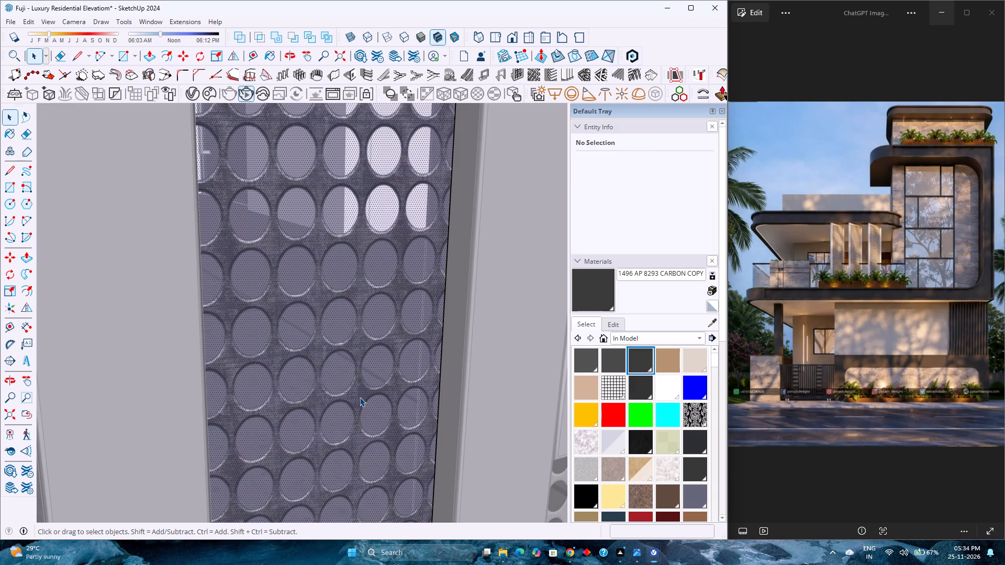
pyautogui.scroll(-3, 365, 405)
pyautogui.moveTo(357, 403); pyautogui.dragTo(342, 389, button='middle')
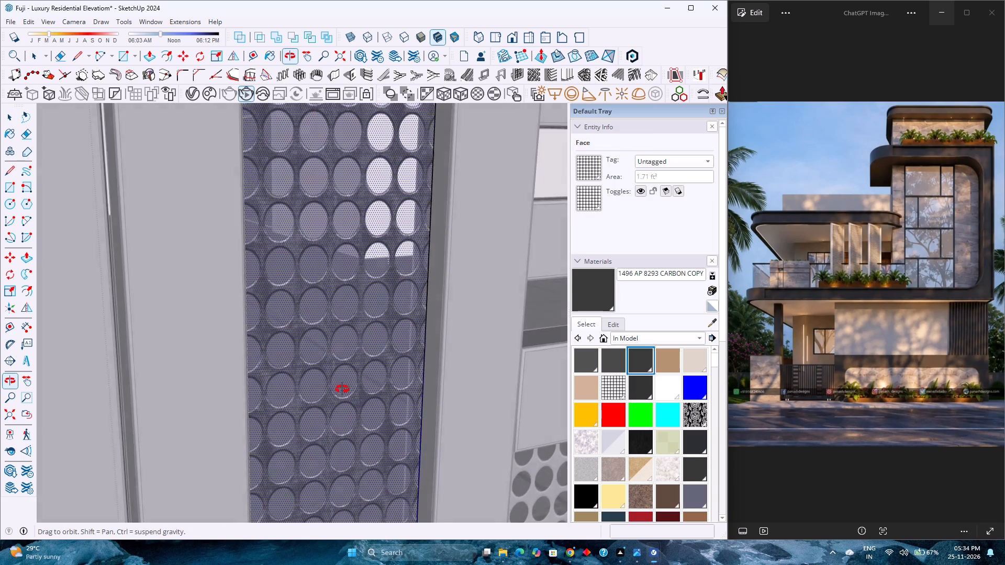
pyautogui.moveTo(342, 389); pyautogui.dragTo(252, 370, button='middle')
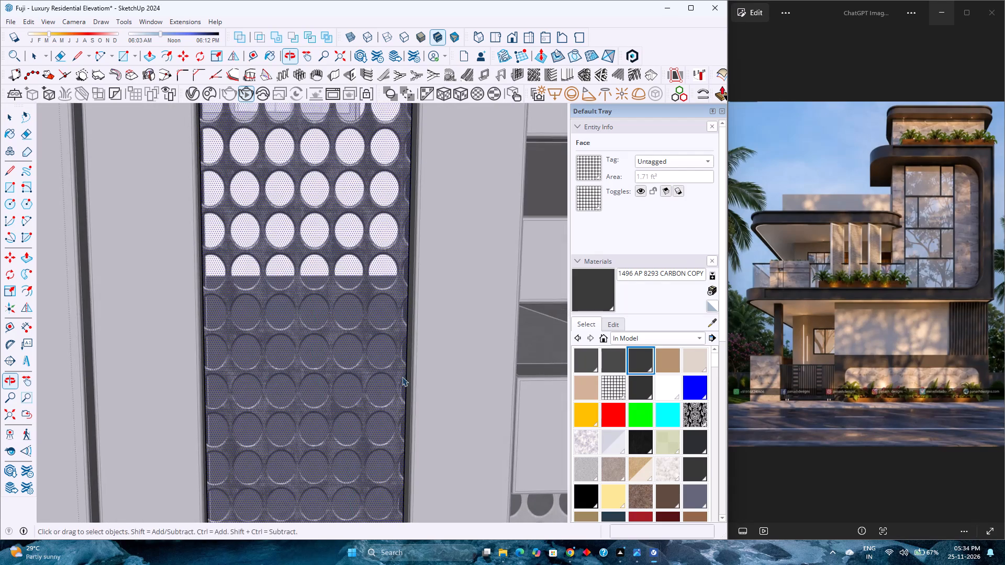
pyautogui.click(614, 392)
pyautogui.click(333, 367)
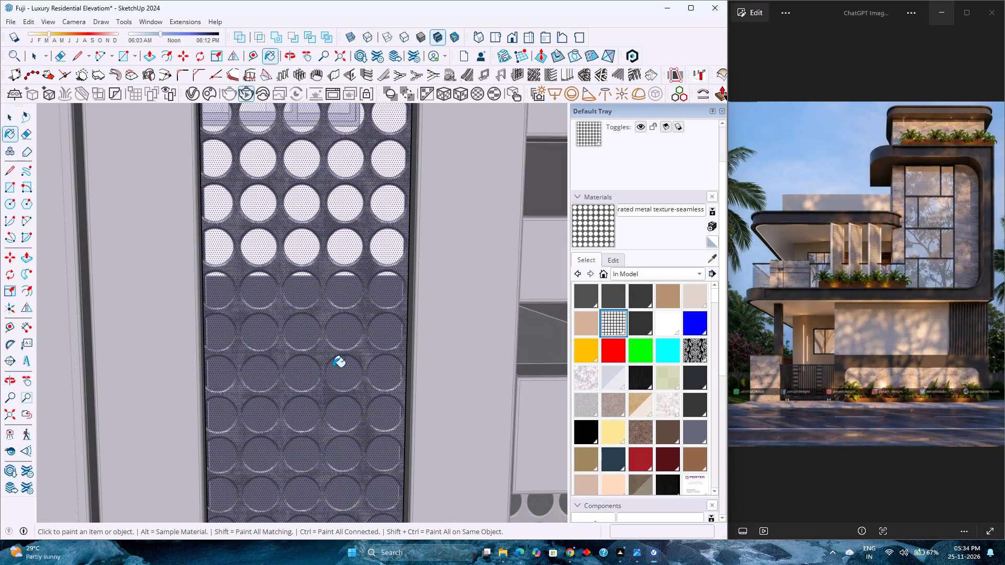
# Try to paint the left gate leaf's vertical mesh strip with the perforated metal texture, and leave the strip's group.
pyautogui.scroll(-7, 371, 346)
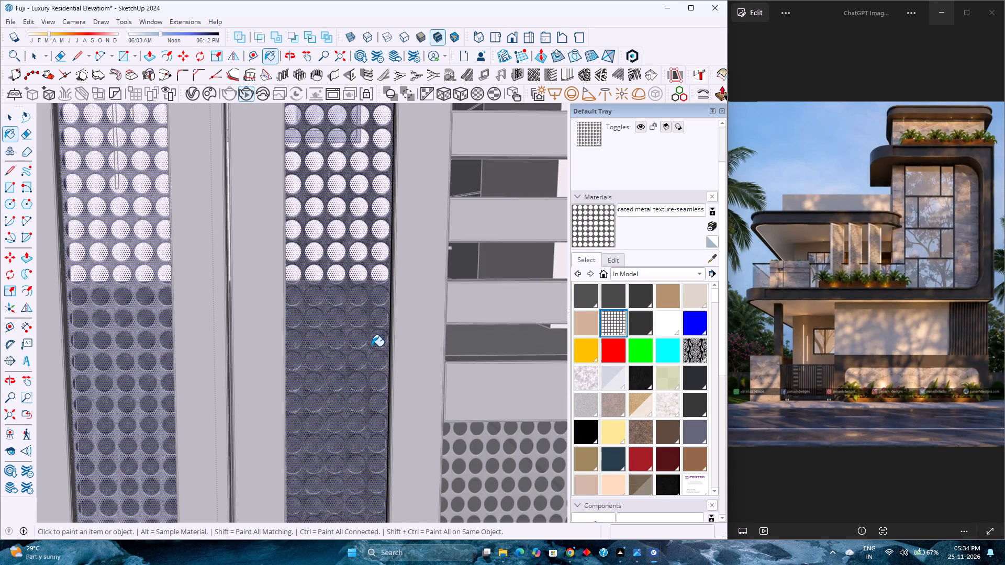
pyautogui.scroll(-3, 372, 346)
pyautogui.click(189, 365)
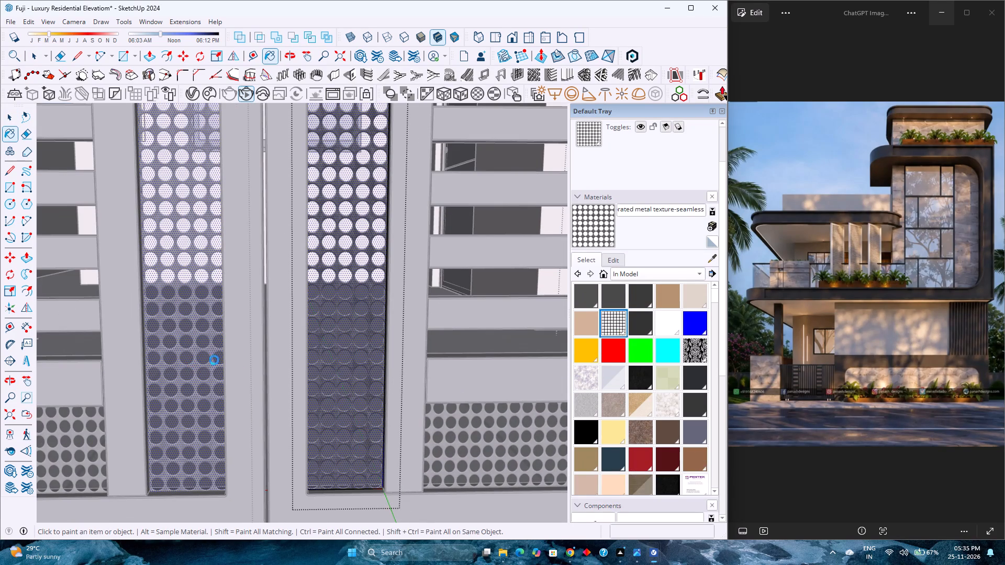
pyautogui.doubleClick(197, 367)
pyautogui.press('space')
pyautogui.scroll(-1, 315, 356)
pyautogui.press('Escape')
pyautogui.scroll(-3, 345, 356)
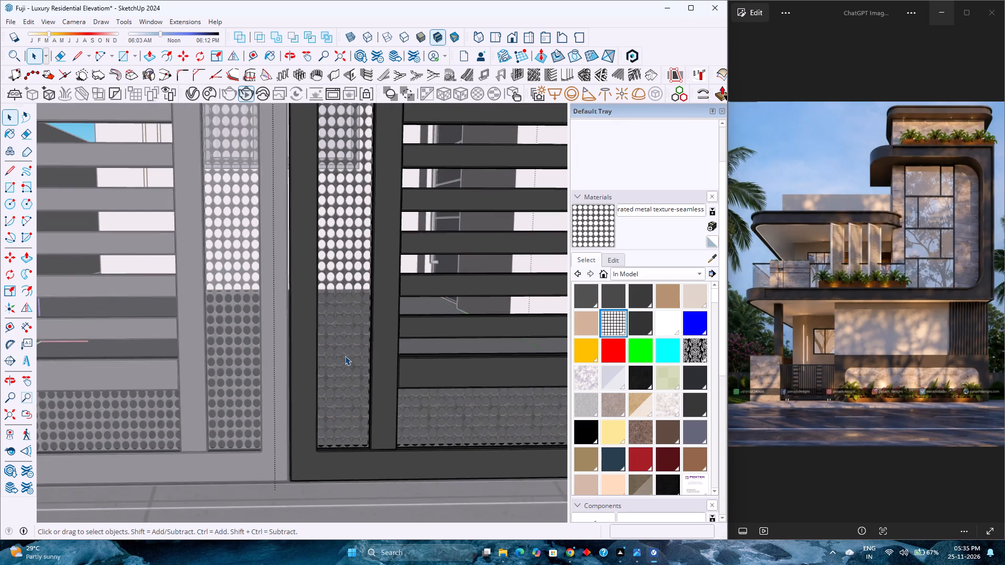
# Open the left gate leaf's vertical mesh strip and apply the perforated metal texture to its face.
pyautogui.scroll(-4, 345, 356)
pyautogui.moveTo(349, 363); pyautogui.dragTo(492, 466, button='middle')
pyautogui.middleClick(492, 466)
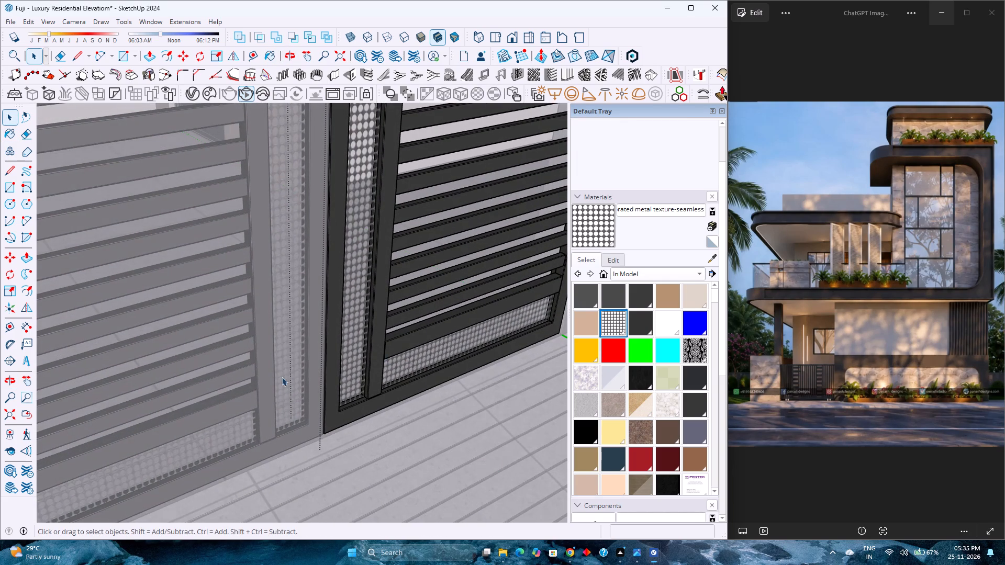
pyautogui.doubleClick(287, 371)
pyautogui.scroll(3, 287, 371)
pyautogui.doubleClick(287, 371)
pyautogui.scroll(2, 287, 371)
pyautogui.click(287, 371)
pyautogui.click(599, 220)
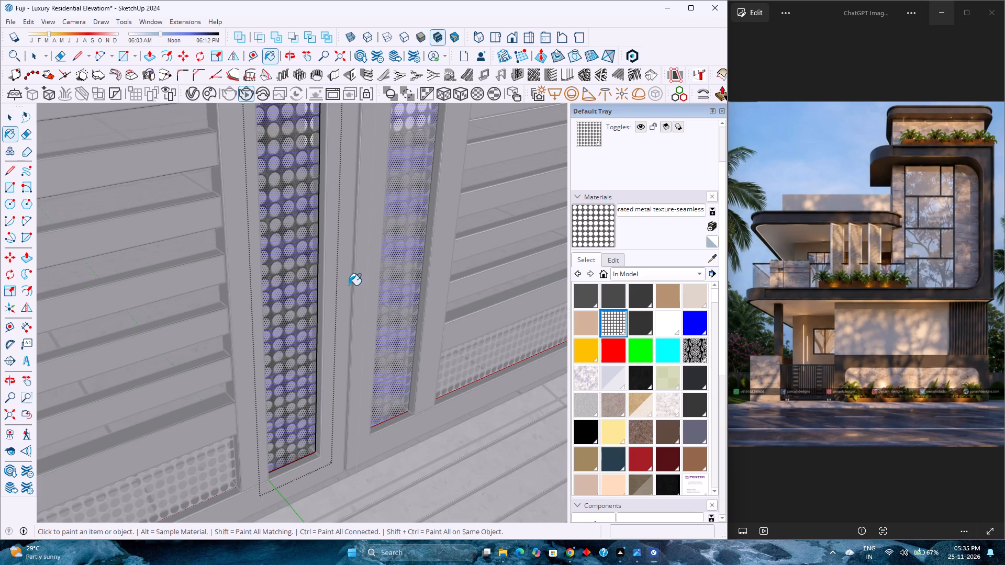
pyautogui.click(290, 304)
pyautogui.click(285, 315)
pyautogui.press('space')
pyautogui.doubleClick(283, 315)
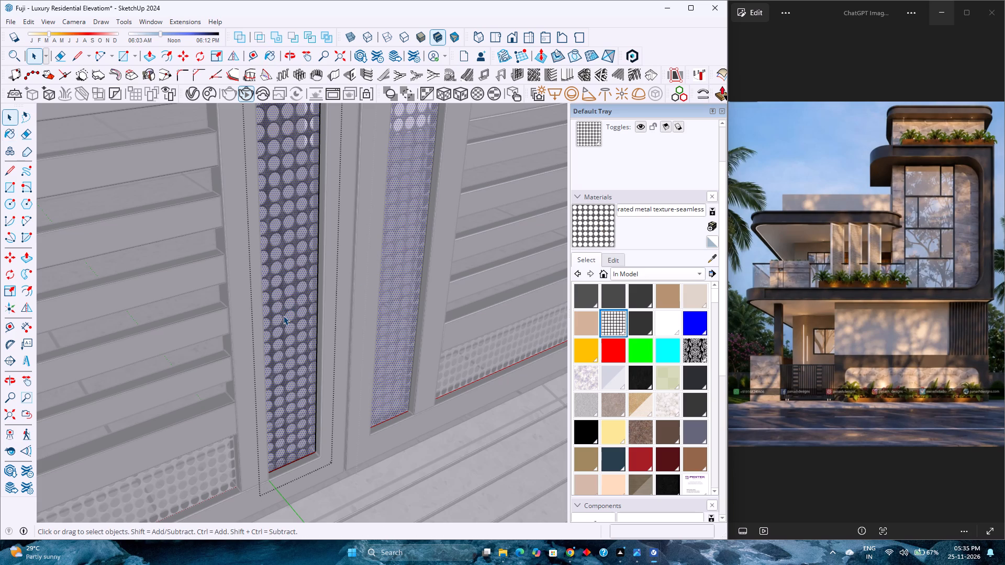
pyautogui.scroll(6, 283, 315)
pyautogui.press('Escape')
pyautogui.press('c')
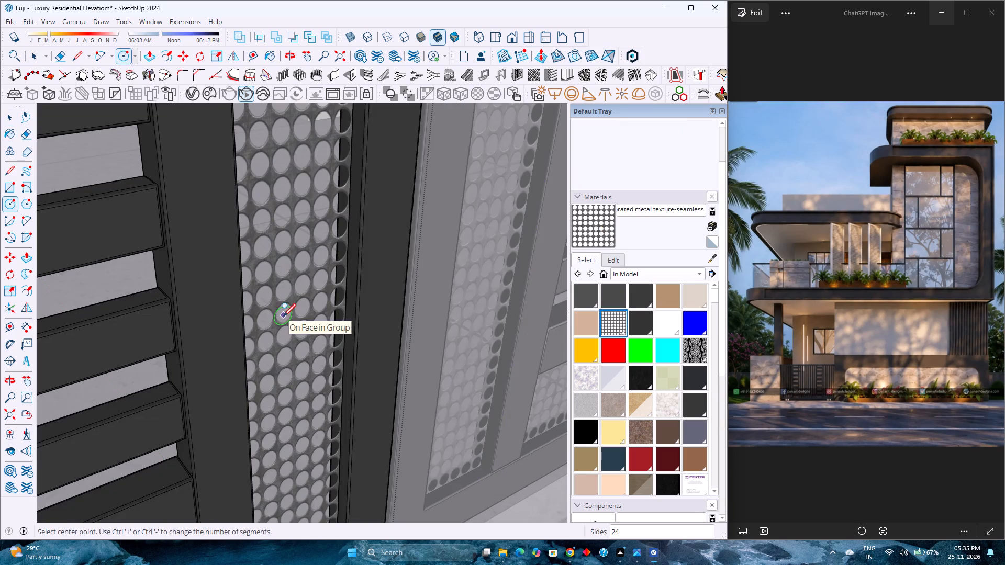
pyautogui.scroll(-4, 311, 315)
pyautogui.press('space')
pyautogui.scroll(-13, 311, 315)
pyautogui.press('Escape')
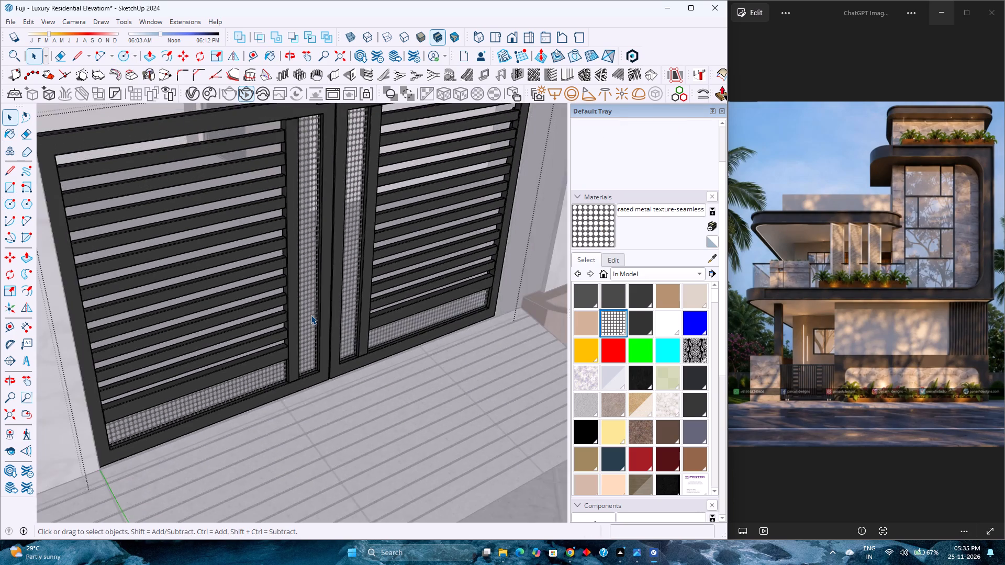
# Step back out of the gate and ground-floor groups and save the model.
pyautogui.scroll(-8, 311, 315)
pyautogui.press('Escape')
pyautogui.scroll(-9, 311, 315)
pyautogui.doubleClick(408, 422)
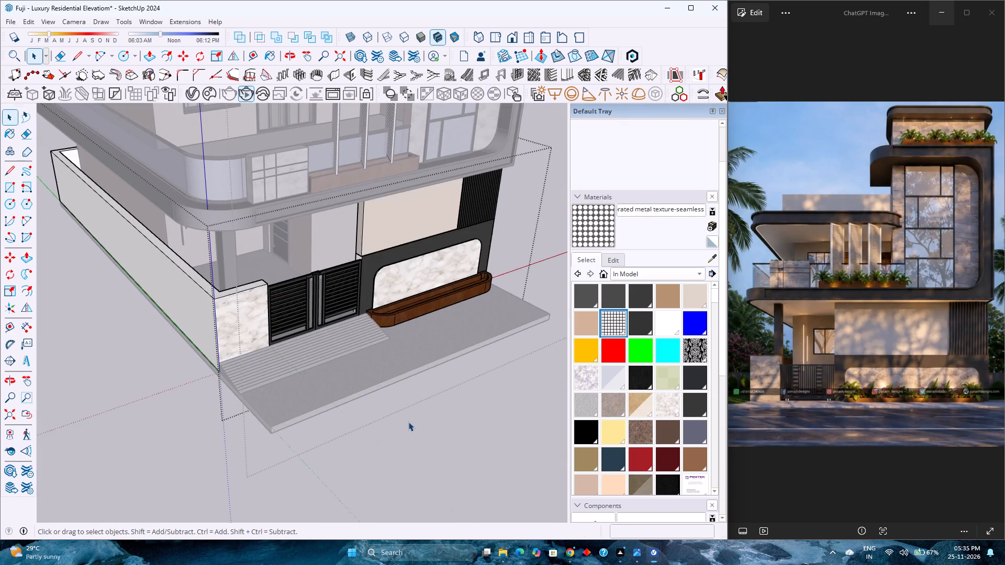
pyautogui.doubleClick(426, 460)
pyautogui.scroll(-4, 422, 455)
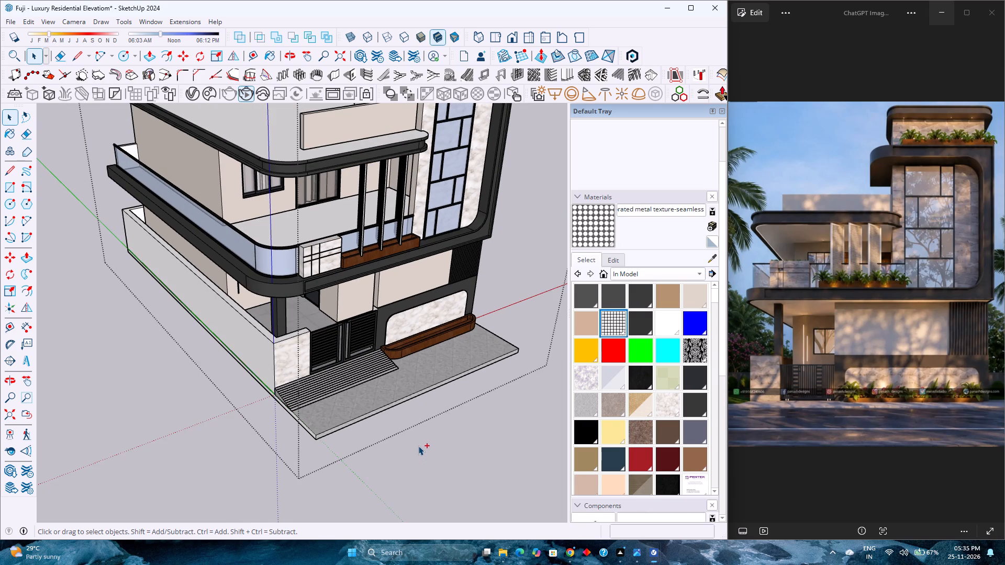
pyautogui.hotkey('ctrl', 's')
# Fit the whole house in the standard front view and save the model.
pyautogui.click(509, 36)
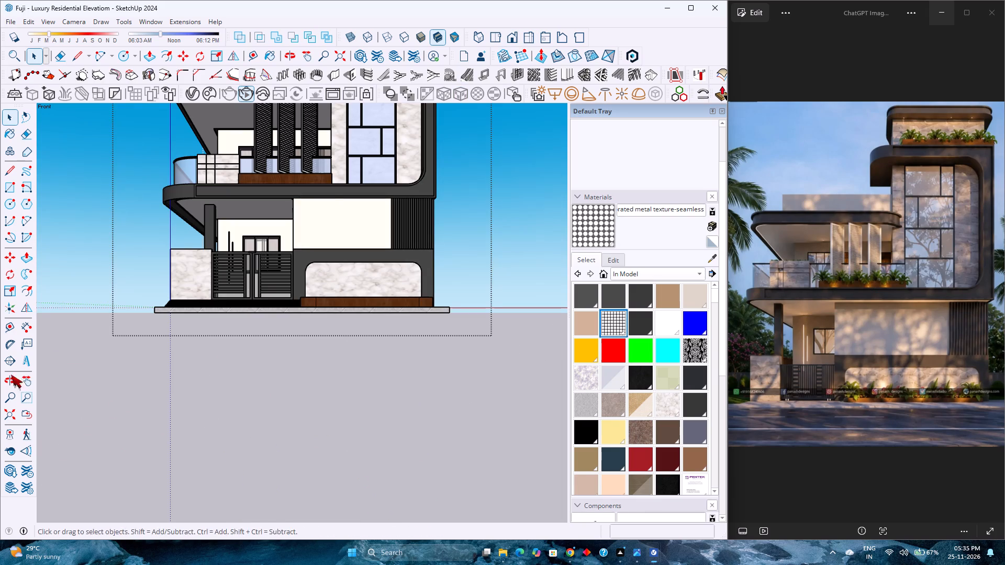
pyautogui.click(12, 416)
pyautogui.scroll(-2, 295, 409)
pyautogui.scroll(2, 295, 409)
pyautogui.scroll(-2, 295, 409)
pyautogui.scroll(1, 295, 409)
pyautogui.scroll(-3, 295, 409)
pyautogui.scroll(3, 295, 409)
pyautogui.scroll(-3, 295, 409)
pyautogui.scroll(3, 295, 409)
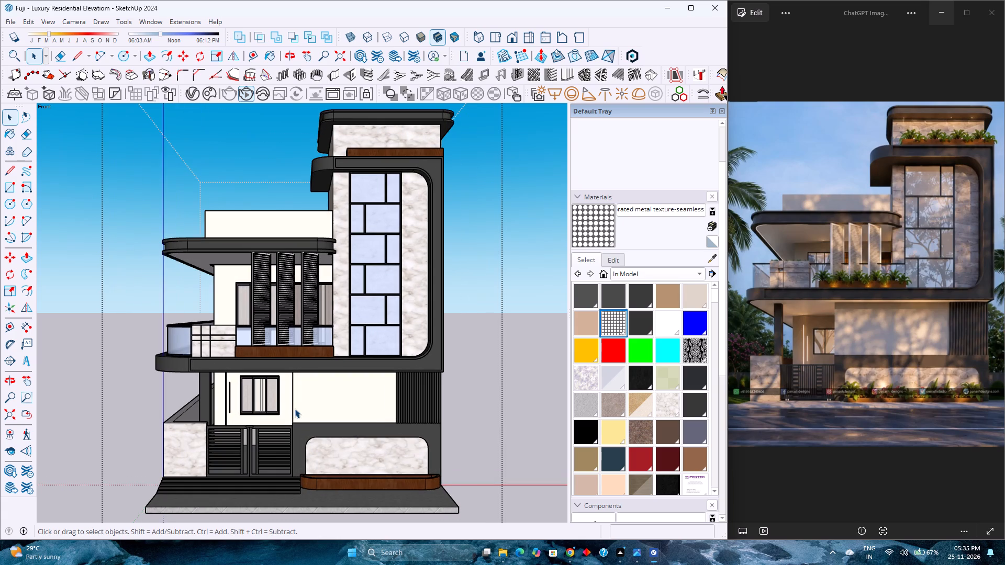
pyautogui.hotkey('ctrl', 's')
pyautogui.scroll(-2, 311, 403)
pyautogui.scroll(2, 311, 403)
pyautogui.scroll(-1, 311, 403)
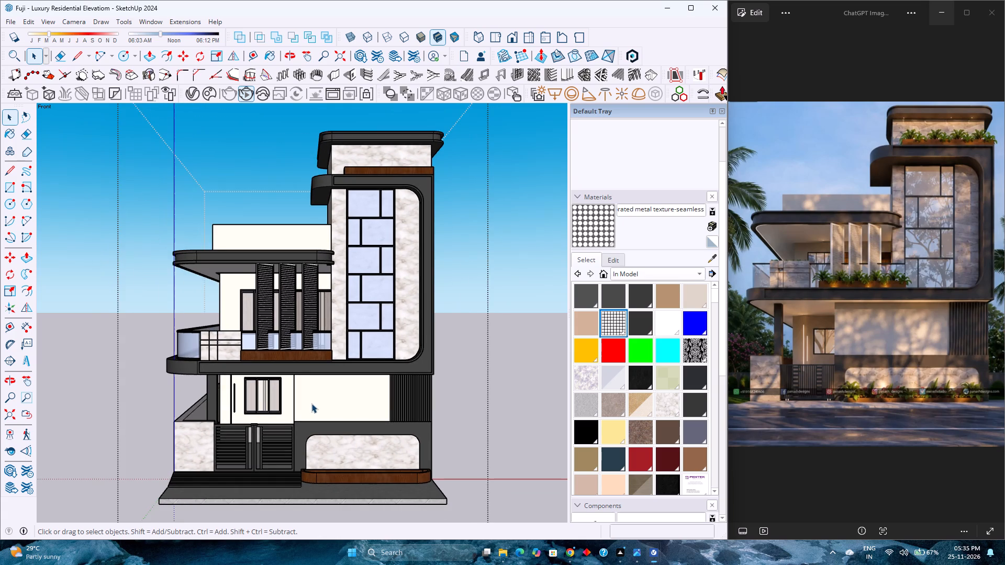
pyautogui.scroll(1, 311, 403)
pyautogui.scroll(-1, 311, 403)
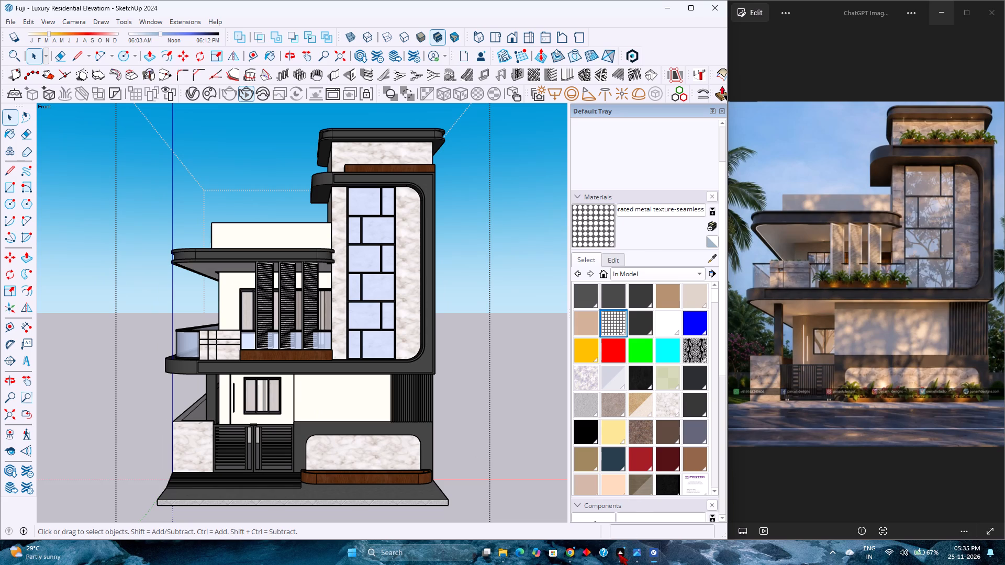
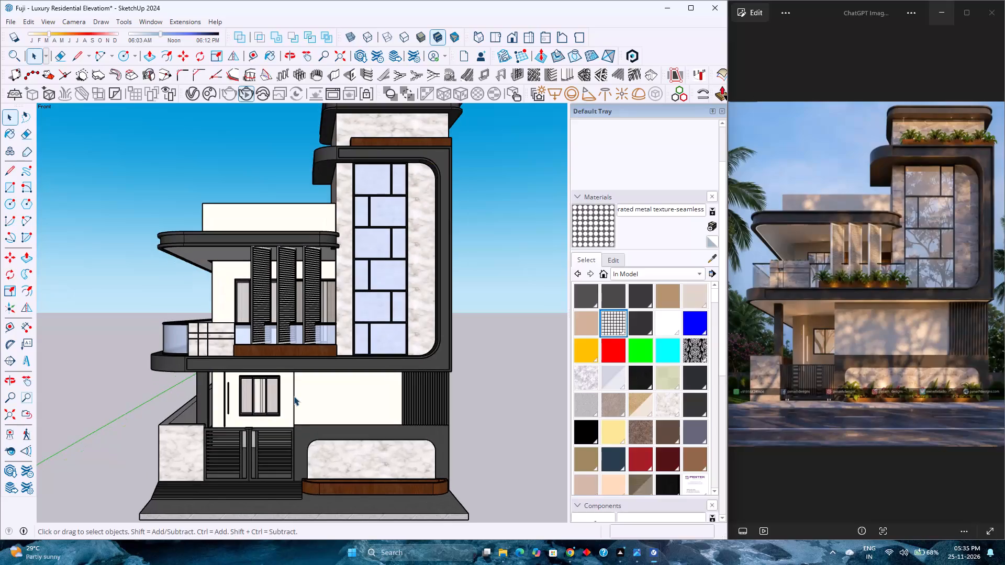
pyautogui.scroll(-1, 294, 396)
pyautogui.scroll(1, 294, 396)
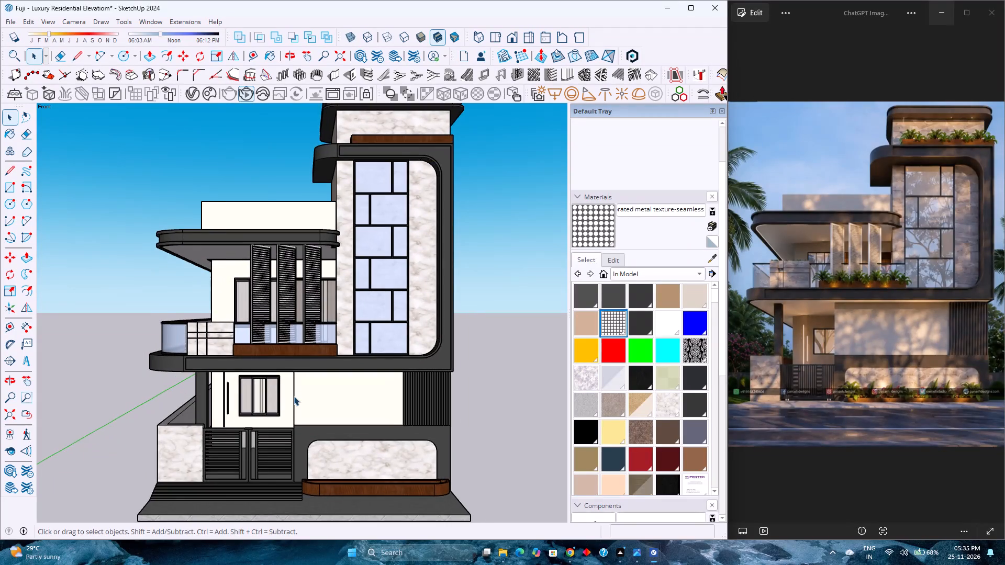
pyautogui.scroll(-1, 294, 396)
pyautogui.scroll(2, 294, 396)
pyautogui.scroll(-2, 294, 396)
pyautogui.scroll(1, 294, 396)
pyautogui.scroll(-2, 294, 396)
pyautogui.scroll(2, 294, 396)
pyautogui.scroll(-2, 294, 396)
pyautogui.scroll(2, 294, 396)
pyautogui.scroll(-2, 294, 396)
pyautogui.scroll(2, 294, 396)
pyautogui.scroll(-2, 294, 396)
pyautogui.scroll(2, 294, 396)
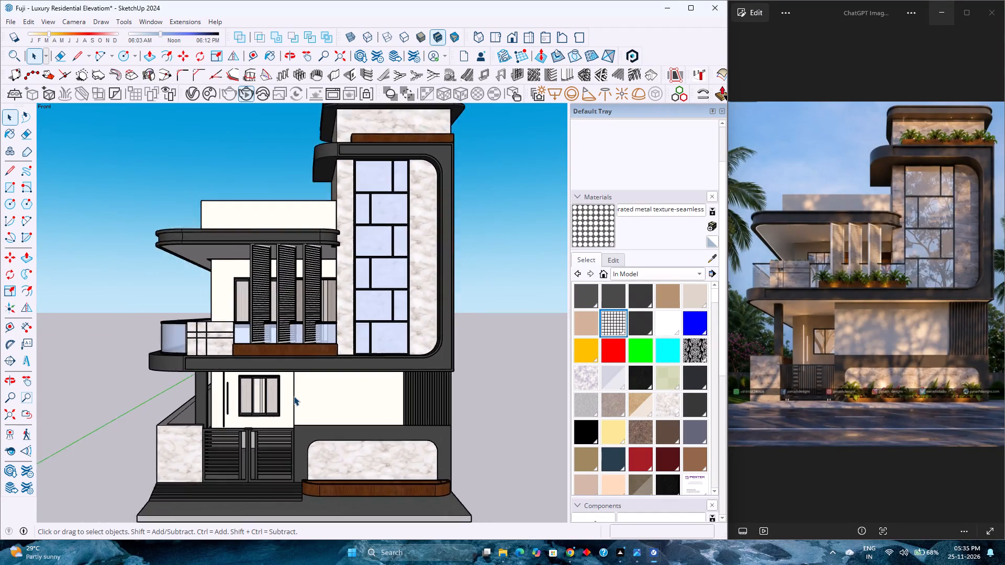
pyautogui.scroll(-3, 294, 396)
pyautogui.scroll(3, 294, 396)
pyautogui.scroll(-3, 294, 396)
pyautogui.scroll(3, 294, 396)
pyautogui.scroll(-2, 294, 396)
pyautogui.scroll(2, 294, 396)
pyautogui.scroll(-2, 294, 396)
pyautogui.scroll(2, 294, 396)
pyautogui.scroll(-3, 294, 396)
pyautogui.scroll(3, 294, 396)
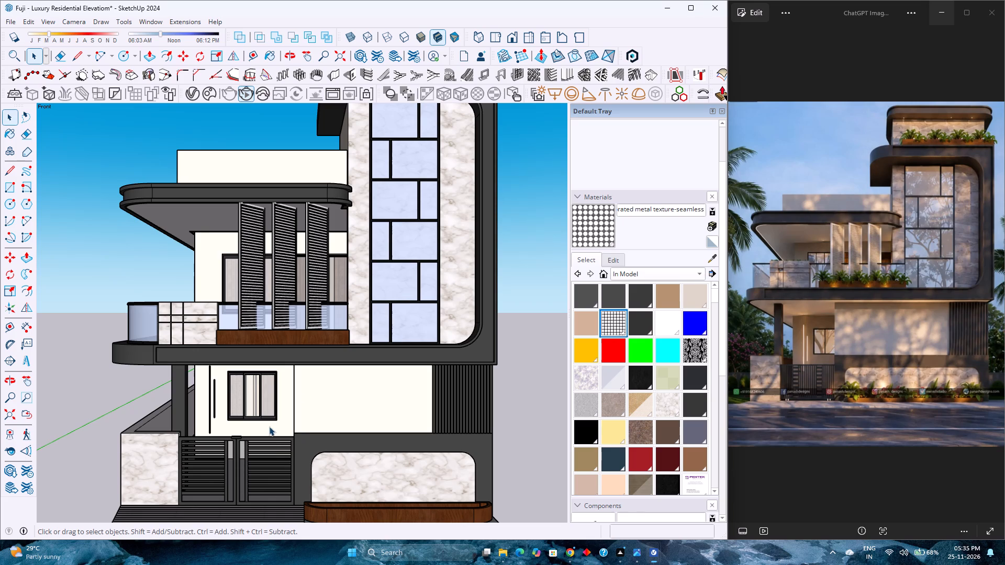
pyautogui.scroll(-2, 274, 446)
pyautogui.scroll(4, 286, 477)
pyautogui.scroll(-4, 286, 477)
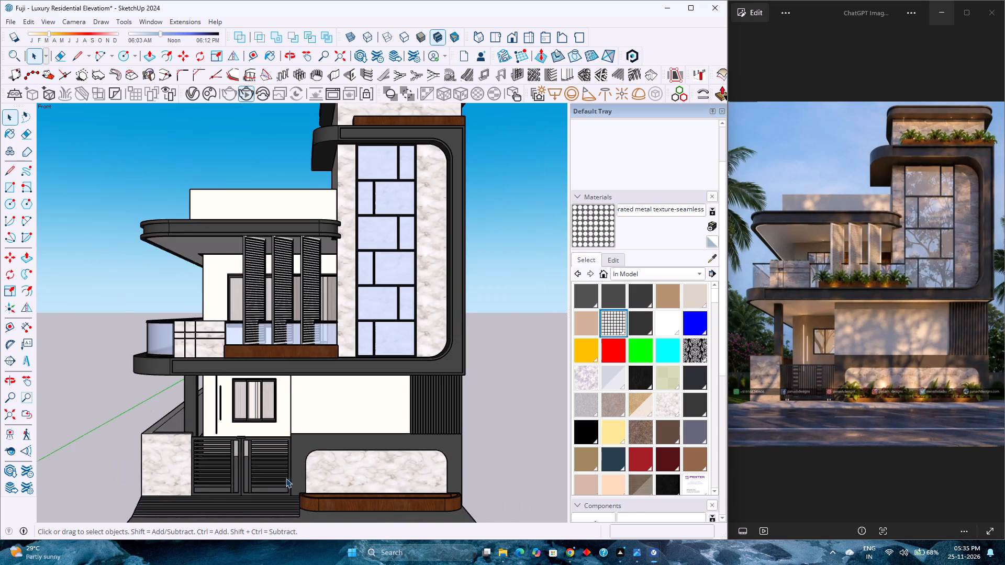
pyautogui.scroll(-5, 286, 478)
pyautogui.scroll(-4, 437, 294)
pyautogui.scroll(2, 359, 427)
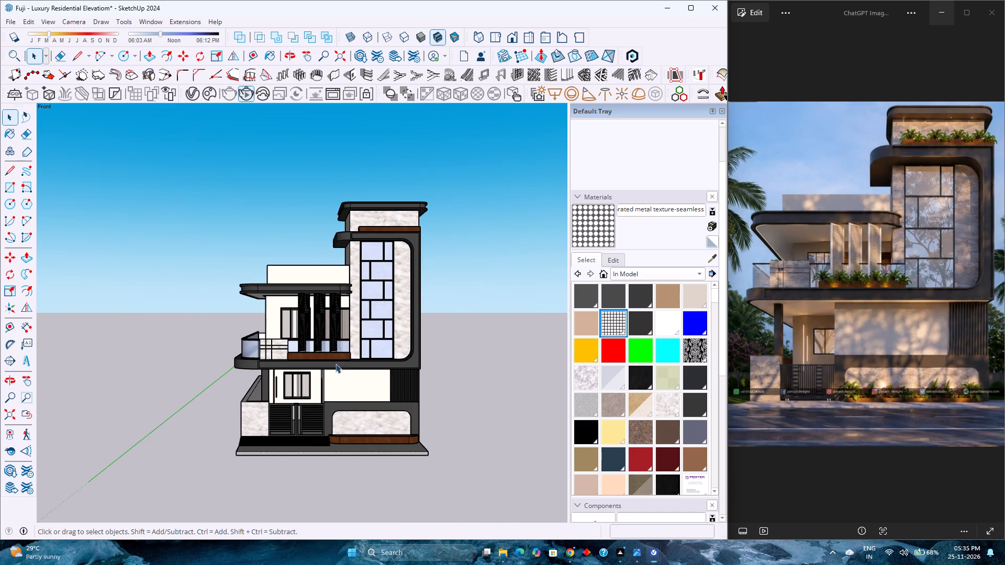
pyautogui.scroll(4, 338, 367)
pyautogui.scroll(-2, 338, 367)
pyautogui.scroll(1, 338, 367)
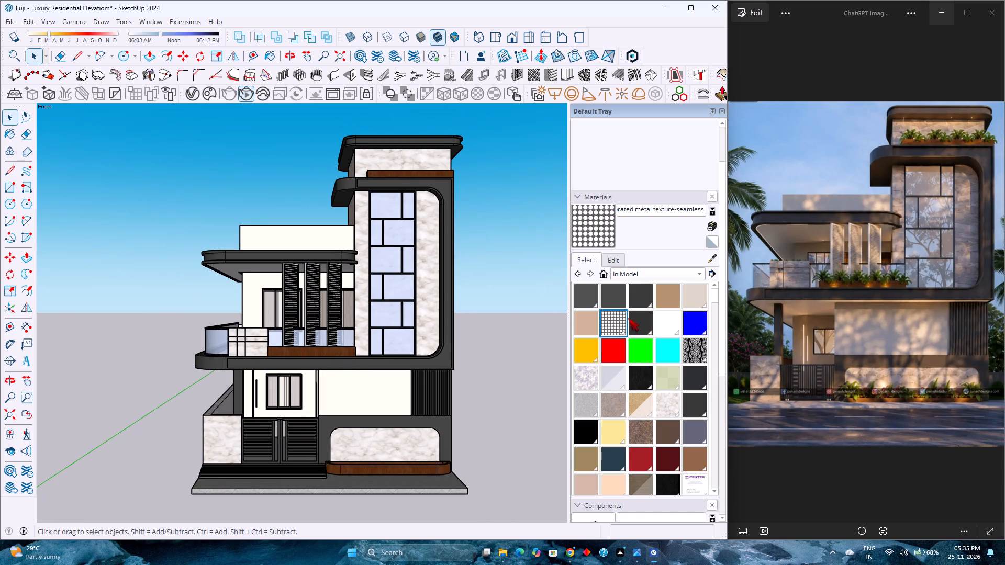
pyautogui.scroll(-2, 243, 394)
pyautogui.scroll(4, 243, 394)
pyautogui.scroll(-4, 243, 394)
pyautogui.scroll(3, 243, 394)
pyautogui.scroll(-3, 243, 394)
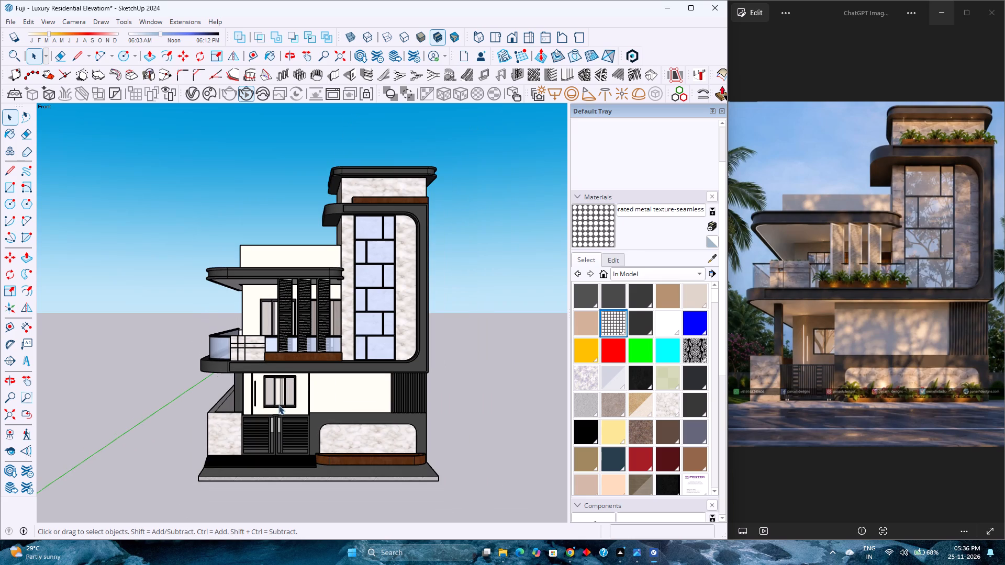
# Edit the perforated metal texture's colour to saturation 0 and luminance 29, and leave the Paint Bucket tool.
pyautogui.click(620, 329)
pyautogui.click(619, 261)
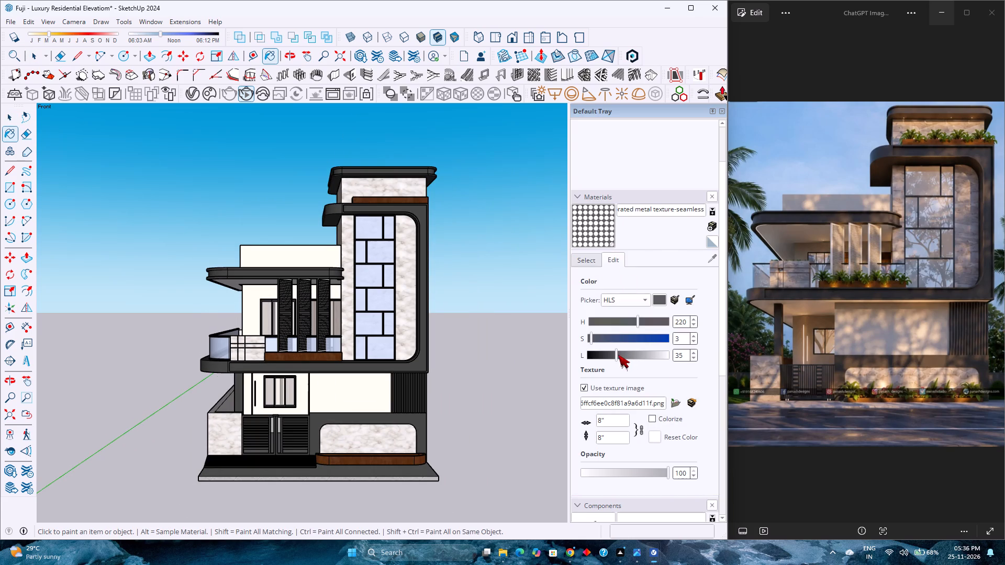
pyautogui.moveTo(617, 355); pyautogui.dragTo(611, 357)
pyautogui.moveTo(591, 340); pyautogui.dragTo(559, 343)
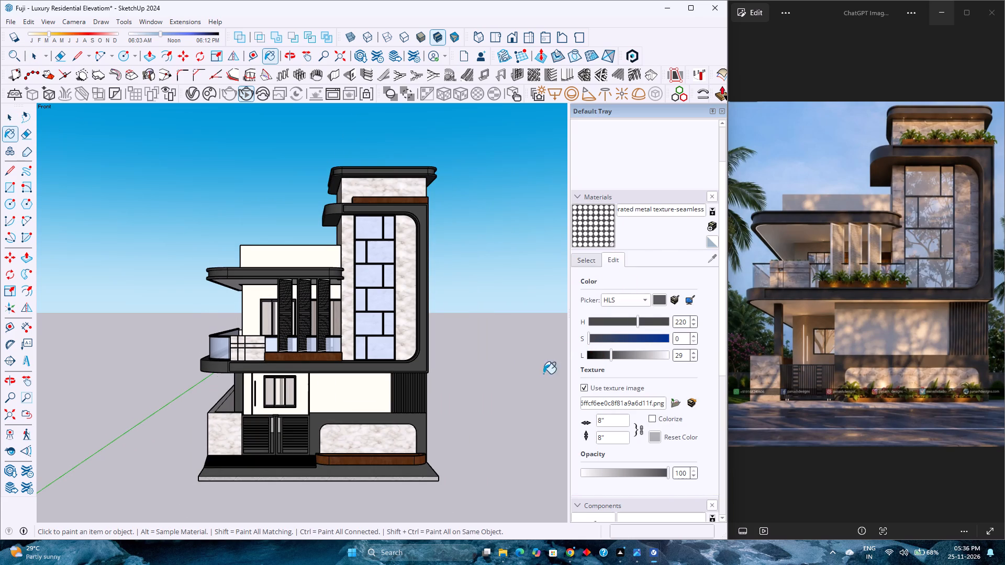
pyautogui.click(516, 423)
pyautogui.press('space')
# Lighten the perforated metal texture to luminance 50, judging the shade up close on the gate's mesh panels.
pyautogui.scroll(-5, 516, 423)
pyautogui.scroll(3, 281, 462)
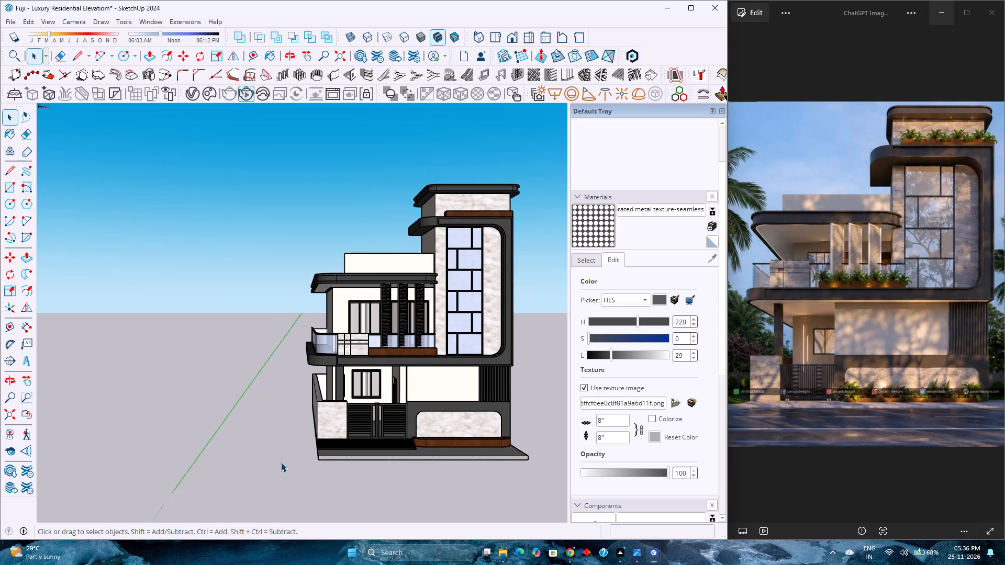
pyautogui.scroll(20, 389, 446)
pyautogui.moveTo(348, 430); pyautogui.dragTo(384, 449, button='middle')
pyautogui.middleClick(384, 449)
pyautogui.scroll(-4, 374, 449)
pyautogui.scroll(11, 373, 448)
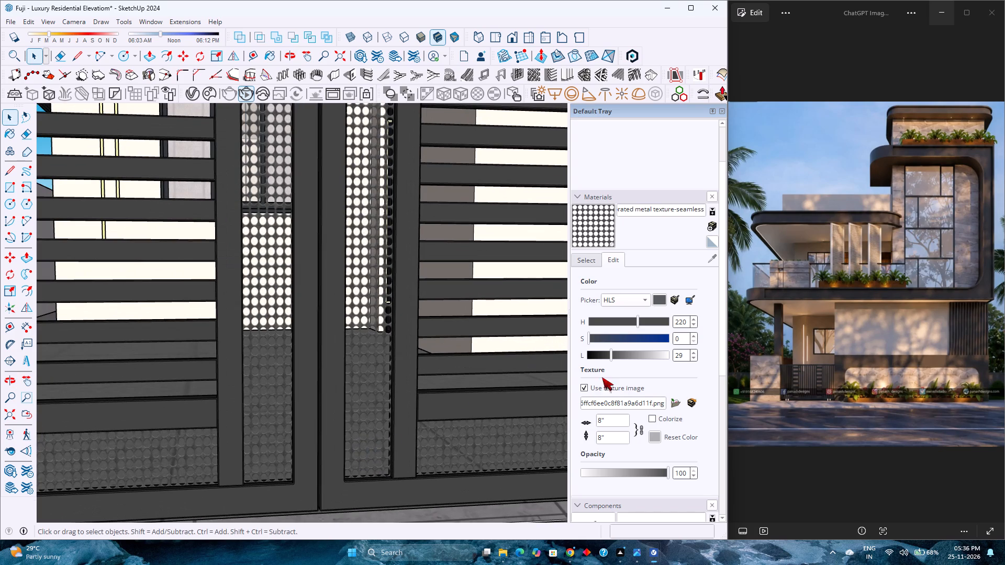
pyautogui.moveTo(610, 358); pyautogui.dragTo(649, 355)
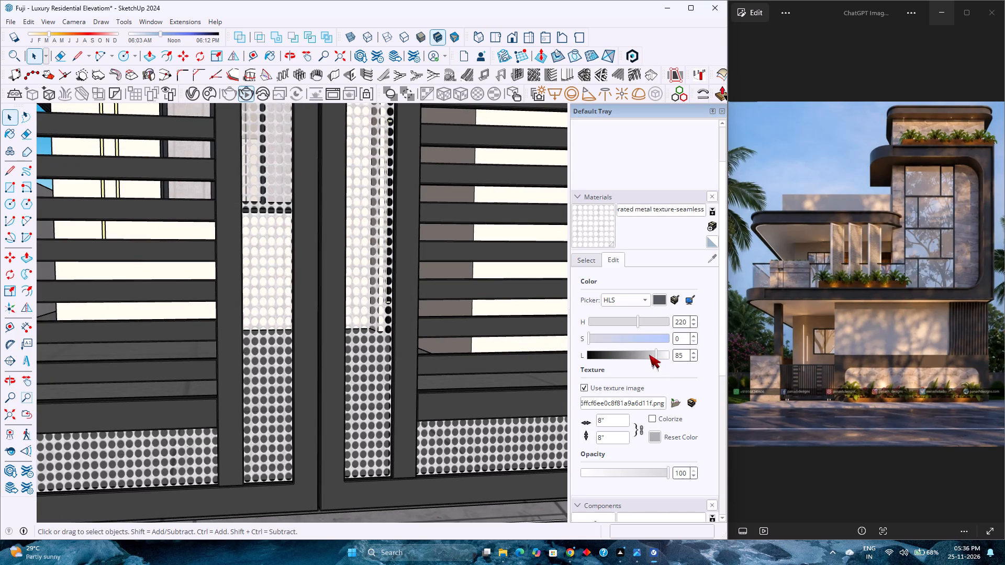
pyautogui.moveTo(649, 355); pyautogui.dragTo(628, 358)
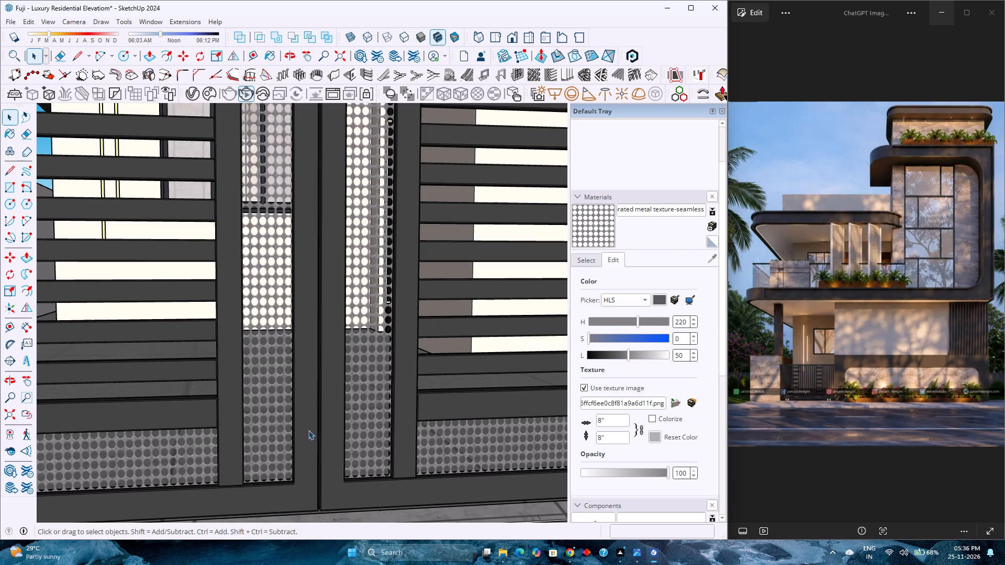
# Clear the selection and save the elevation model with the adjusted gate mesh colour.
pyautogui.scroll(-15, 349, 426)
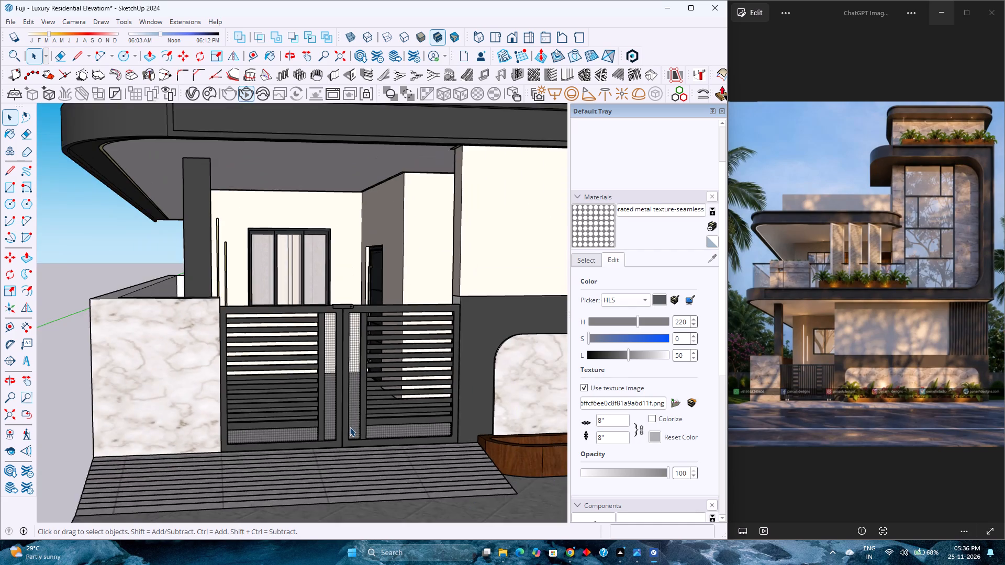
pyautogui.scroll(-11, 350, 427)
pyautogui.click(374, 491)
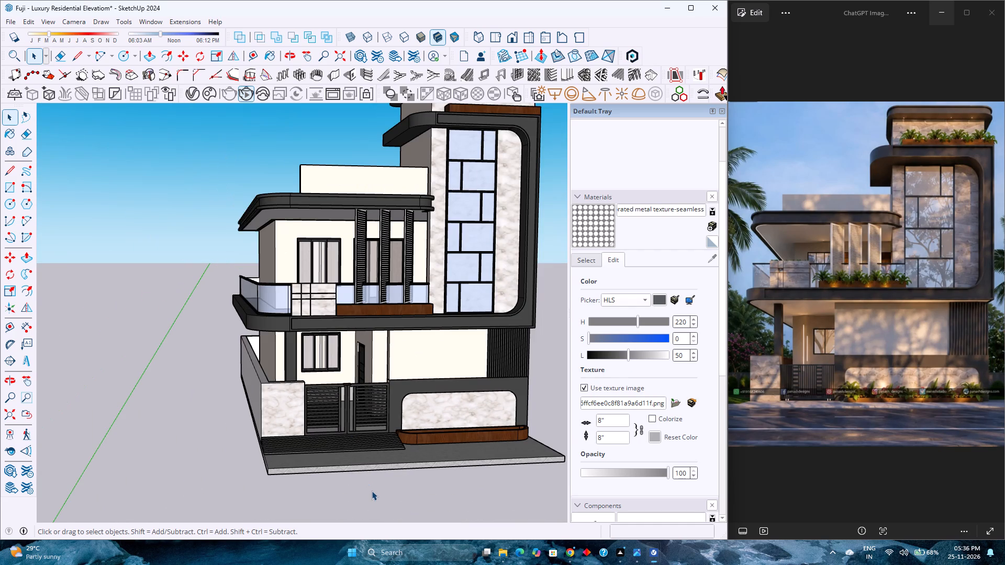
pyautogui.hotkey('ctrl', 's')
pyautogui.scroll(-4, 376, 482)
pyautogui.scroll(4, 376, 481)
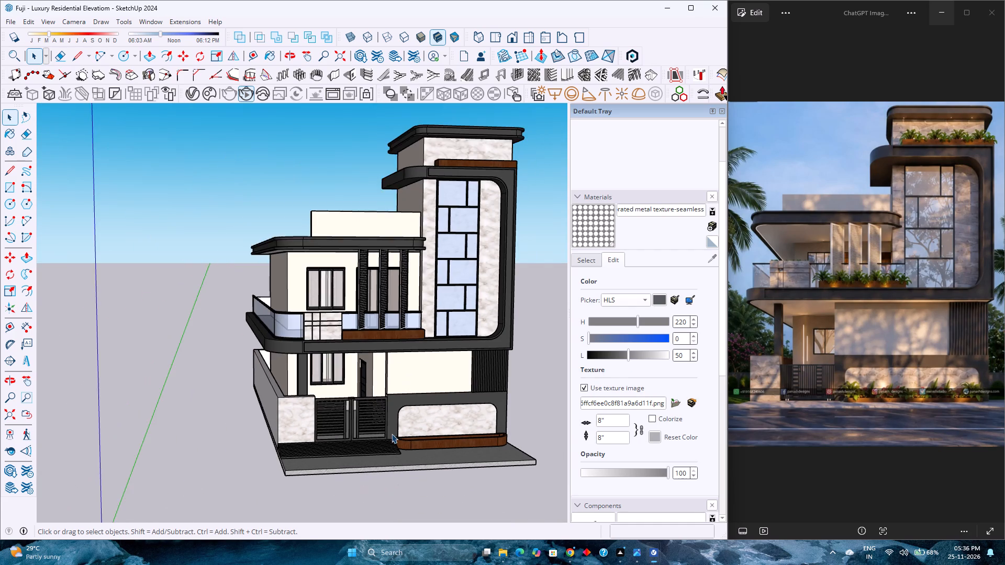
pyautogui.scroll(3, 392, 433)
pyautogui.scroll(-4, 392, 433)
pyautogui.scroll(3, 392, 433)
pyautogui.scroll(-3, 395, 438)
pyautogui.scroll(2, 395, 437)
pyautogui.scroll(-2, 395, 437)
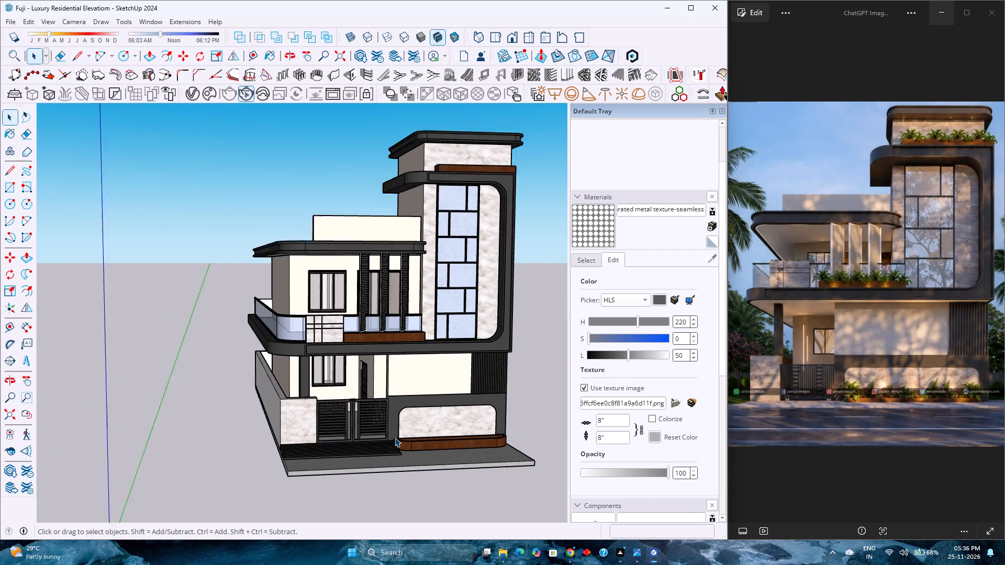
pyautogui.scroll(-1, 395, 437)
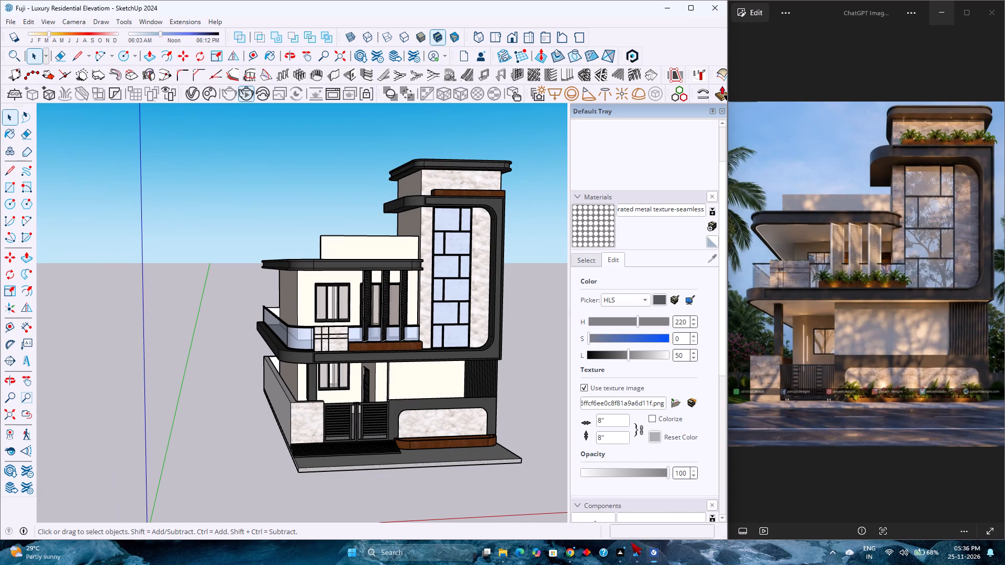
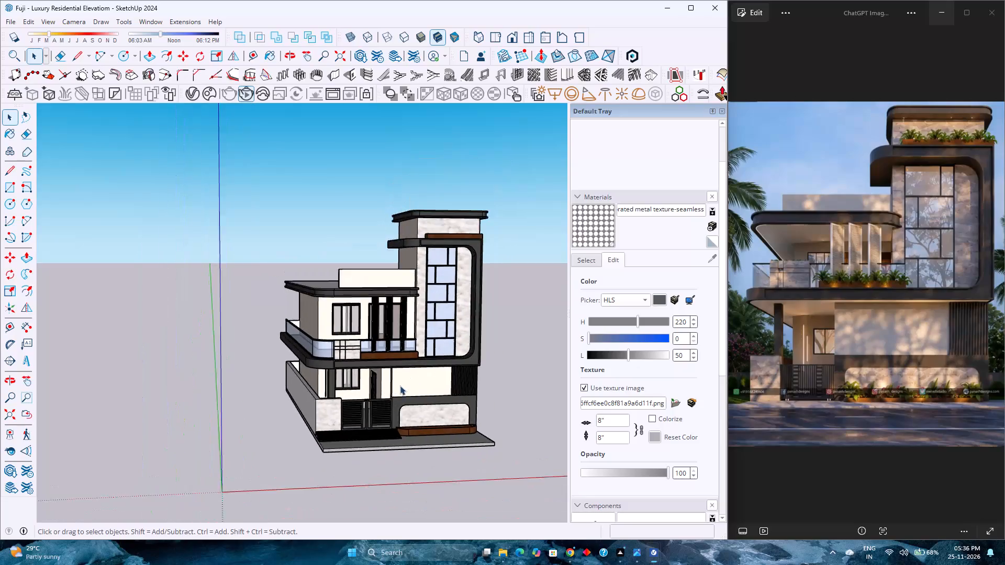
# Show the elevation in the standard front view with the whole model fitted, and examine it against the reference image.
pyautogui.scroll(4, 400, 386)
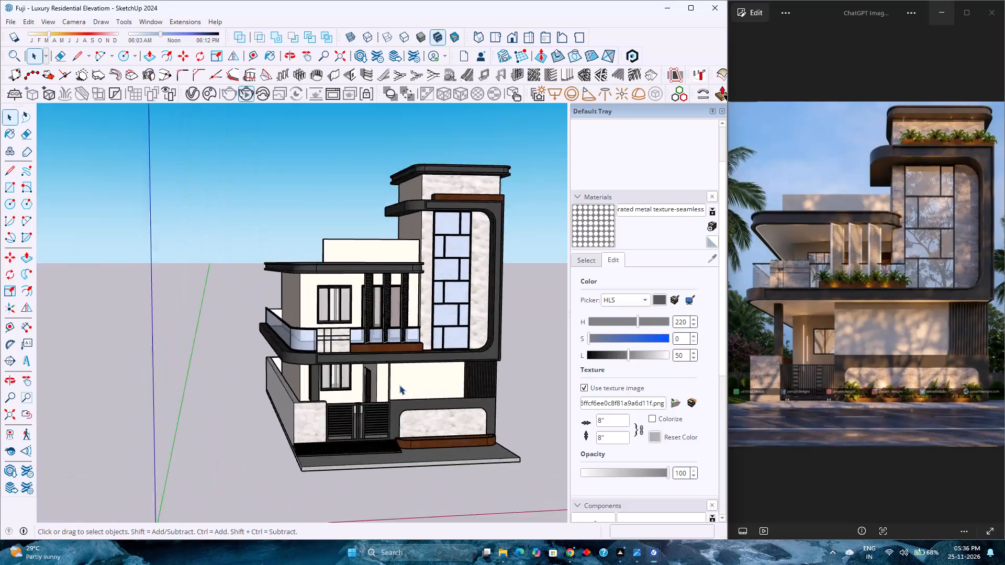
pyautogui.scroll(-4, 399, 385)
pyautogui.scroll(3, 399, 385)
pyautogui.scroll(-3, 399, 385)
pyautogui.scroll(3, 399, 385)
pyautogui.click(518, 34)
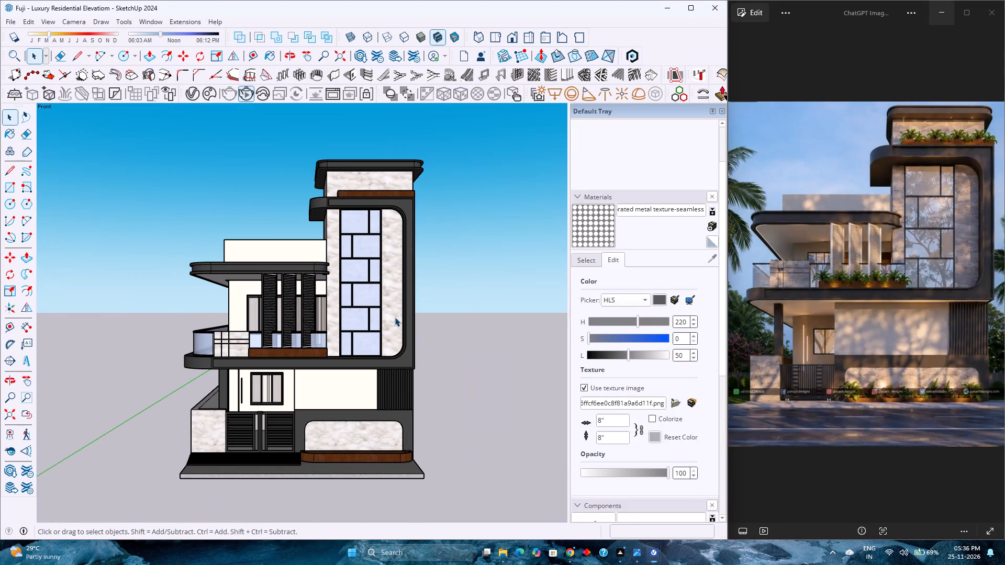
pyautogui.scroll(-4, 319, 341)
pyautogui.scroll(3, 319, 341)
pyautogui.scroll(-3, 319, 341)
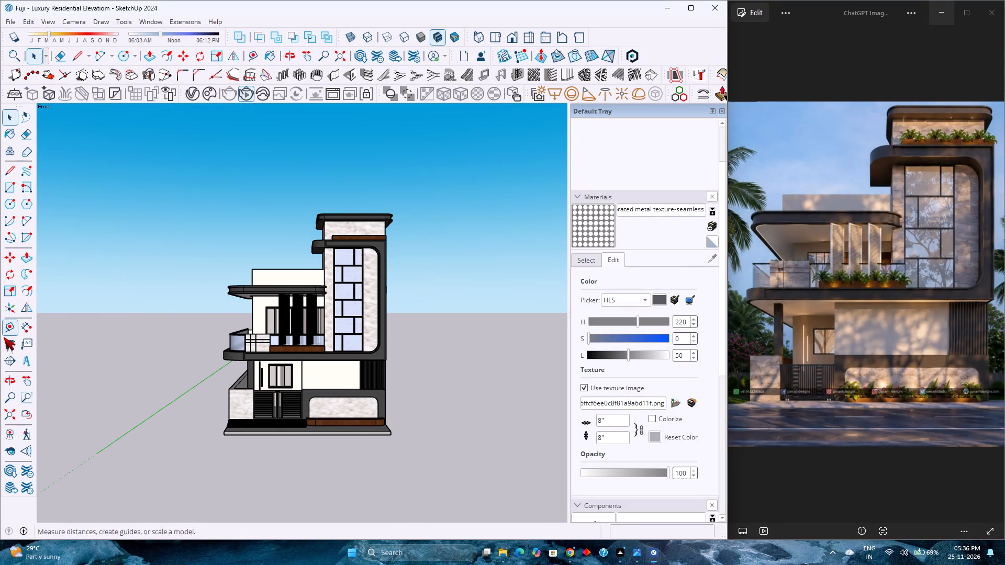
pyautogui.click(13, 422)
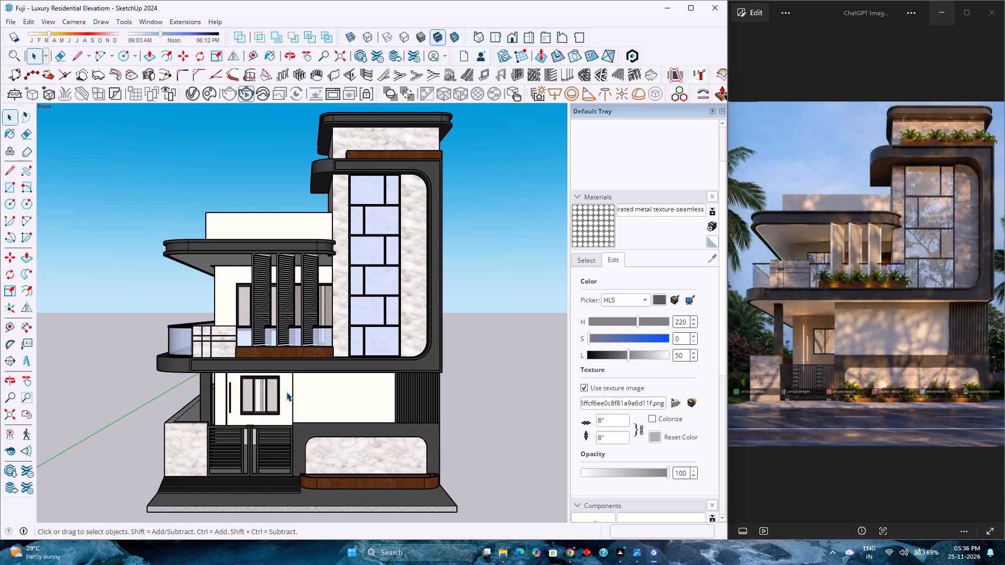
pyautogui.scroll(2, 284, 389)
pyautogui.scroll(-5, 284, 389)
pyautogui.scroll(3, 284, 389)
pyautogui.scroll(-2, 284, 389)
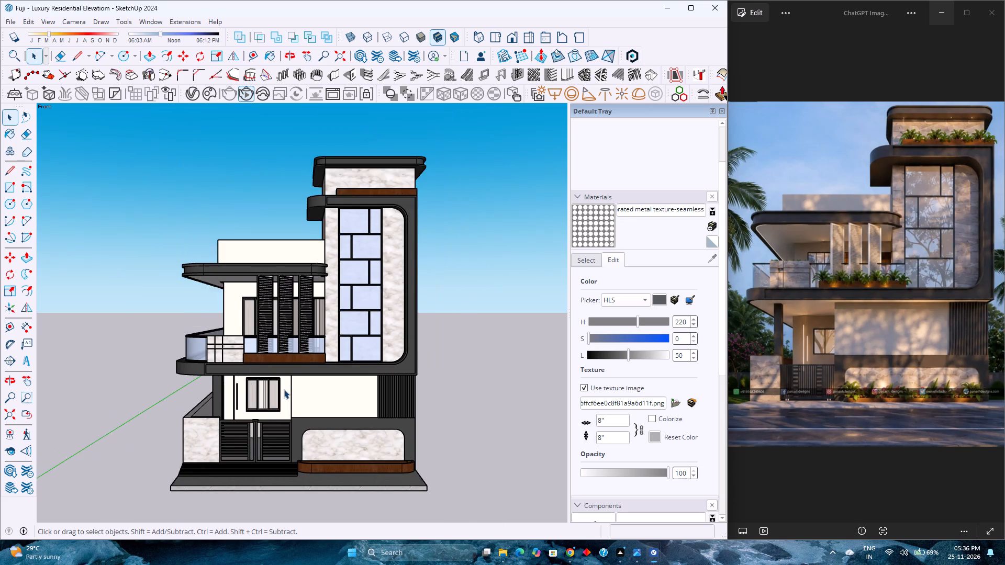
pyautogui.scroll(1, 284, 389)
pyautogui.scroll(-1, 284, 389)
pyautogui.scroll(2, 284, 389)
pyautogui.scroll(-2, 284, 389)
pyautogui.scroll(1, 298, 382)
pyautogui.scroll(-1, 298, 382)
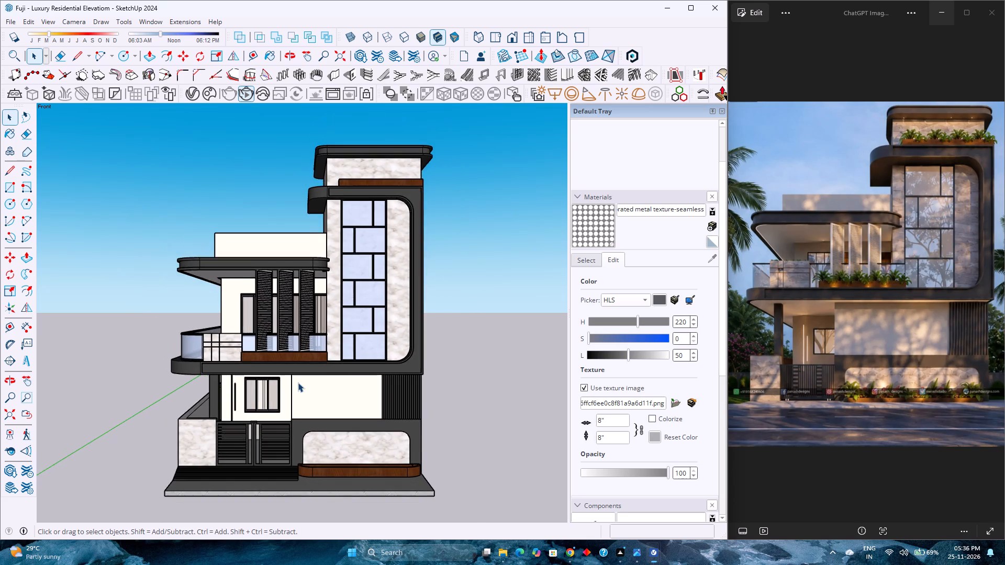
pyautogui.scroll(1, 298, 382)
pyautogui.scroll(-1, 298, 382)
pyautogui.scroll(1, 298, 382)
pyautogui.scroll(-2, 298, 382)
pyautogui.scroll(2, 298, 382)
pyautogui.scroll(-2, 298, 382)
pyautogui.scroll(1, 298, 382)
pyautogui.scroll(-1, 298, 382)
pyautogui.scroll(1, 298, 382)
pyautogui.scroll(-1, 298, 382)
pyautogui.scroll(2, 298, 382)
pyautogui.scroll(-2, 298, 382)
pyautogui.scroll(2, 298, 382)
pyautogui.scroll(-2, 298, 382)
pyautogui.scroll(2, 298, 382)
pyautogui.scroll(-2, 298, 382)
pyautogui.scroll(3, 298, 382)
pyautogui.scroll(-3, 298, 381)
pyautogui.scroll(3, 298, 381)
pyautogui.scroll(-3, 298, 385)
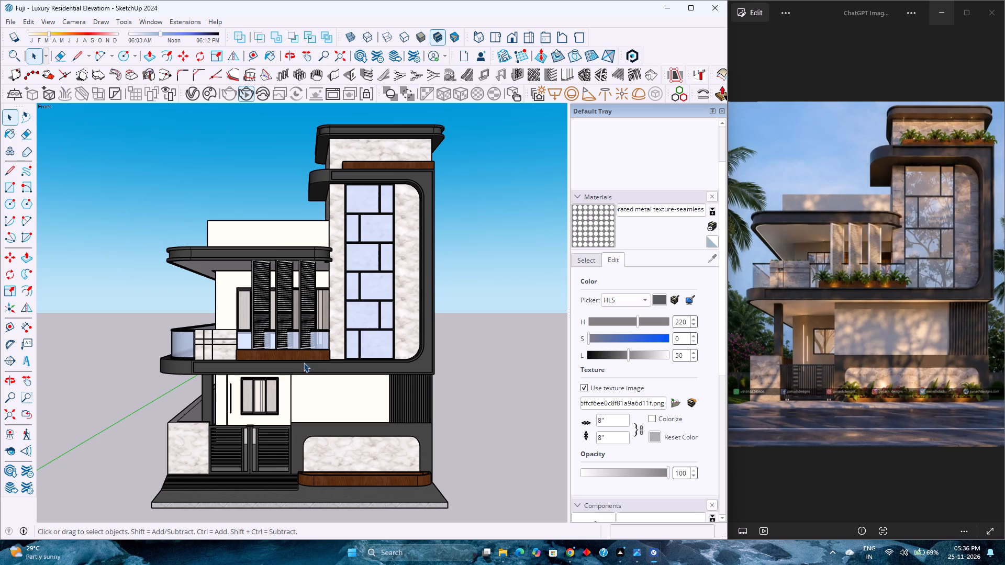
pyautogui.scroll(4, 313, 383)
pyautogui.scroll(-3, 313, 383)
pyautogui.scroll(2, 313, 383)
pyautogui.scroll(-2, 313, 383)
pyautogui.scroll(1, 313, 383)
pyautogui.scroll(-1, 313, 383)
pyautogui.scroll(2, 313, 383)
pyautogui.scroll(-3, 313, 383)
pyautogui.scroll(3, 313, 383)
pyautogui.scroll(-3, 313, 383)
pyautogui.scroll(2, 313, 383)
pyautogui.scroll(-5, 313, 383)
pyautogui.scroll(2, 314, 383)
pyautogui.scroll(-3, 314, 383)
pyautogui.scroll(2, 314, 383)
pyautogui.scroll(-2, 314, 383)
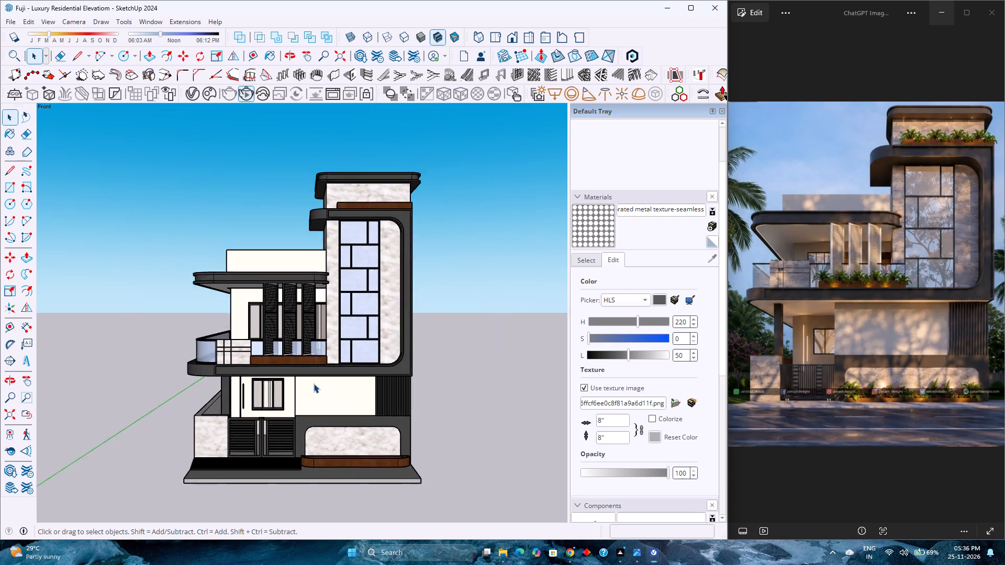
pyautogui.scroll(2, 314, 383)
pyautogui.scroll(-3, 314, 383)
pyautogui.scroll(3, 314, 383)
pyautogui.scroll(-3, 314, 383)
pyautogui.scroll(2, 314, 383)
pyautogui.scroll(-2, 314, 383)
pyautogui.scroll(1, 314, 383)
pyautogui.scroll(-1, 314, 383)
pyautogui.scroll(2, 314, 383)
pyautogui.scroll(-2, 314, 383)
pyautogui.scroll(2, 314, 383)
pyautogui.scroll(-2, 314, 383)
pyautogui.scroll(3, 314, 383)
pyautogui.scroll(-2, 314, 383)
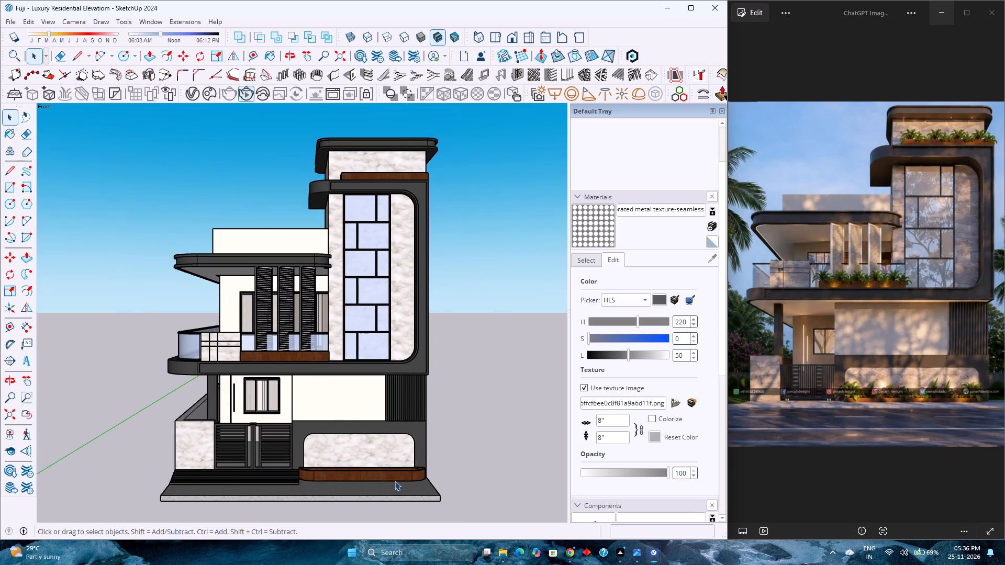
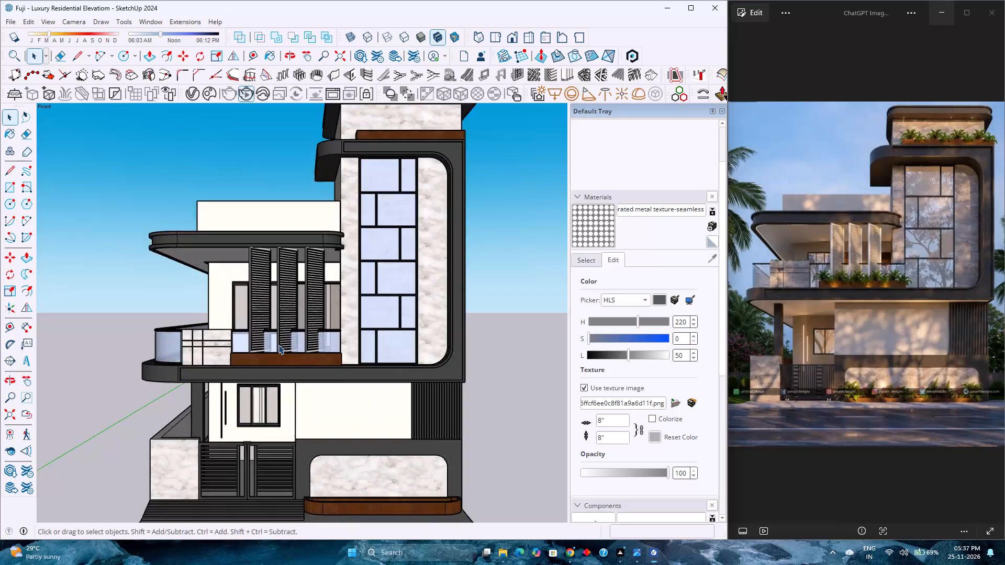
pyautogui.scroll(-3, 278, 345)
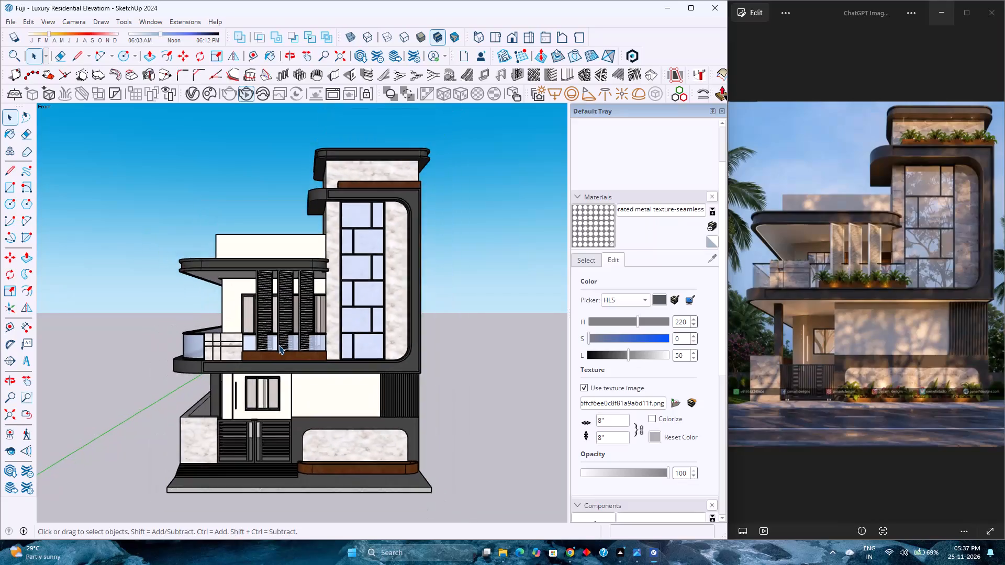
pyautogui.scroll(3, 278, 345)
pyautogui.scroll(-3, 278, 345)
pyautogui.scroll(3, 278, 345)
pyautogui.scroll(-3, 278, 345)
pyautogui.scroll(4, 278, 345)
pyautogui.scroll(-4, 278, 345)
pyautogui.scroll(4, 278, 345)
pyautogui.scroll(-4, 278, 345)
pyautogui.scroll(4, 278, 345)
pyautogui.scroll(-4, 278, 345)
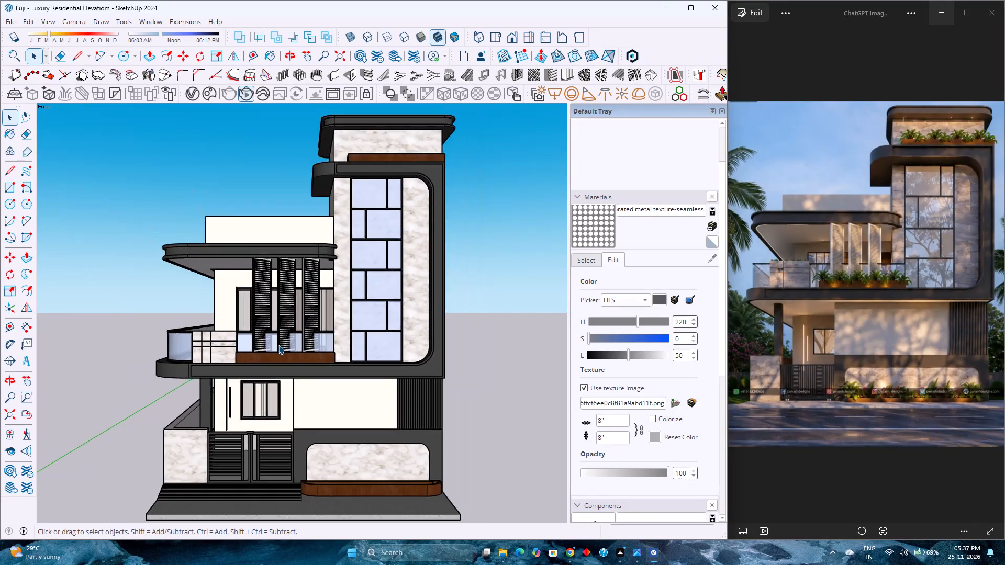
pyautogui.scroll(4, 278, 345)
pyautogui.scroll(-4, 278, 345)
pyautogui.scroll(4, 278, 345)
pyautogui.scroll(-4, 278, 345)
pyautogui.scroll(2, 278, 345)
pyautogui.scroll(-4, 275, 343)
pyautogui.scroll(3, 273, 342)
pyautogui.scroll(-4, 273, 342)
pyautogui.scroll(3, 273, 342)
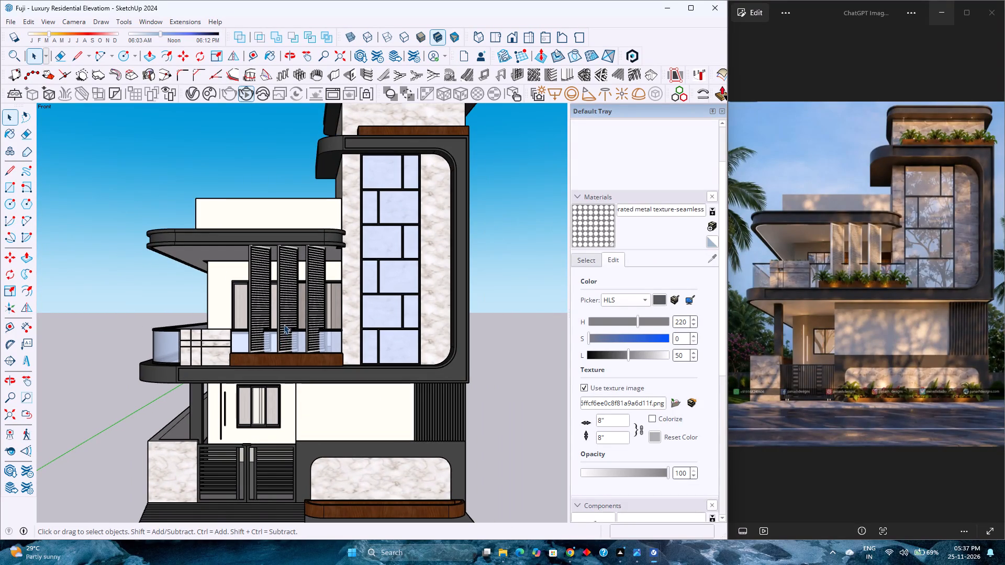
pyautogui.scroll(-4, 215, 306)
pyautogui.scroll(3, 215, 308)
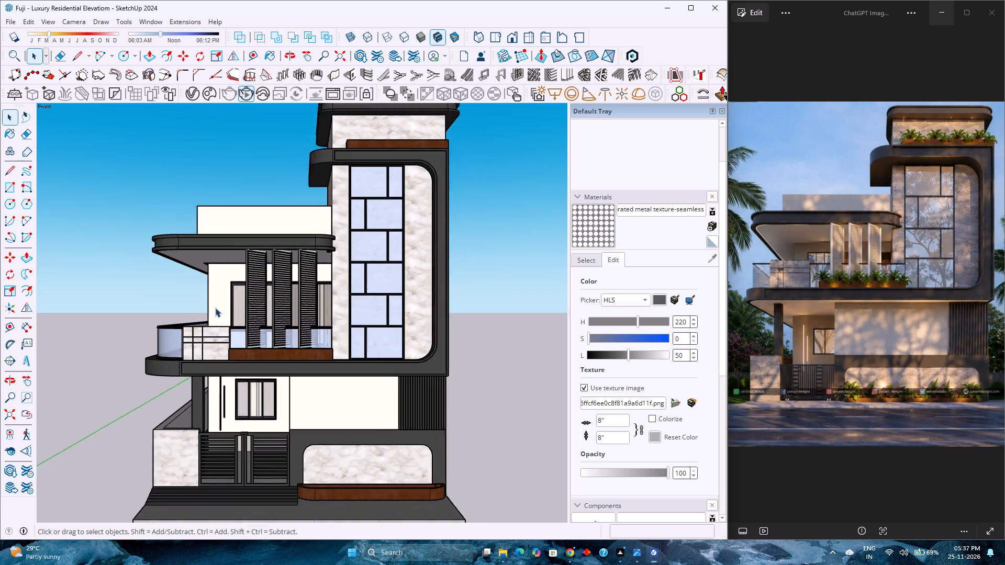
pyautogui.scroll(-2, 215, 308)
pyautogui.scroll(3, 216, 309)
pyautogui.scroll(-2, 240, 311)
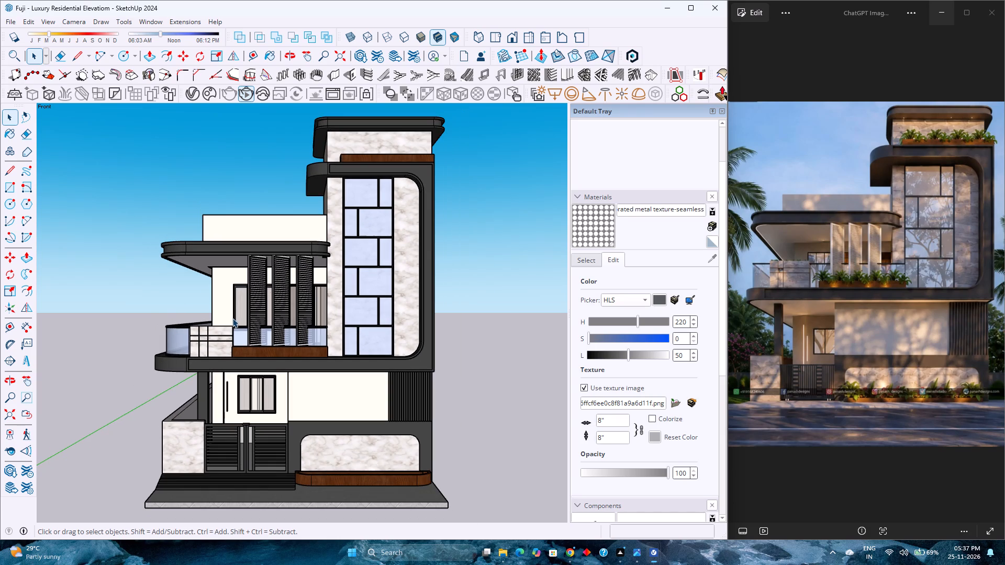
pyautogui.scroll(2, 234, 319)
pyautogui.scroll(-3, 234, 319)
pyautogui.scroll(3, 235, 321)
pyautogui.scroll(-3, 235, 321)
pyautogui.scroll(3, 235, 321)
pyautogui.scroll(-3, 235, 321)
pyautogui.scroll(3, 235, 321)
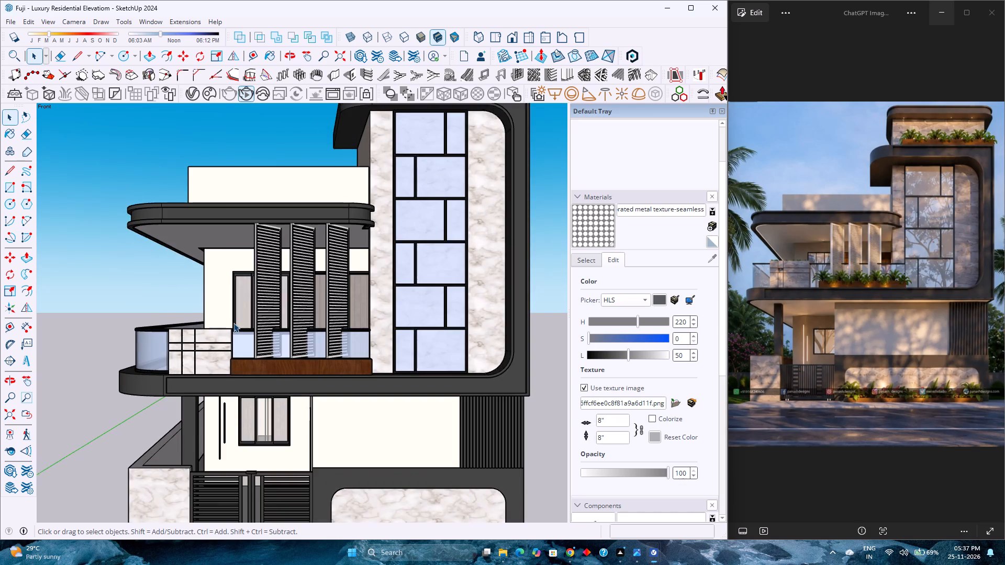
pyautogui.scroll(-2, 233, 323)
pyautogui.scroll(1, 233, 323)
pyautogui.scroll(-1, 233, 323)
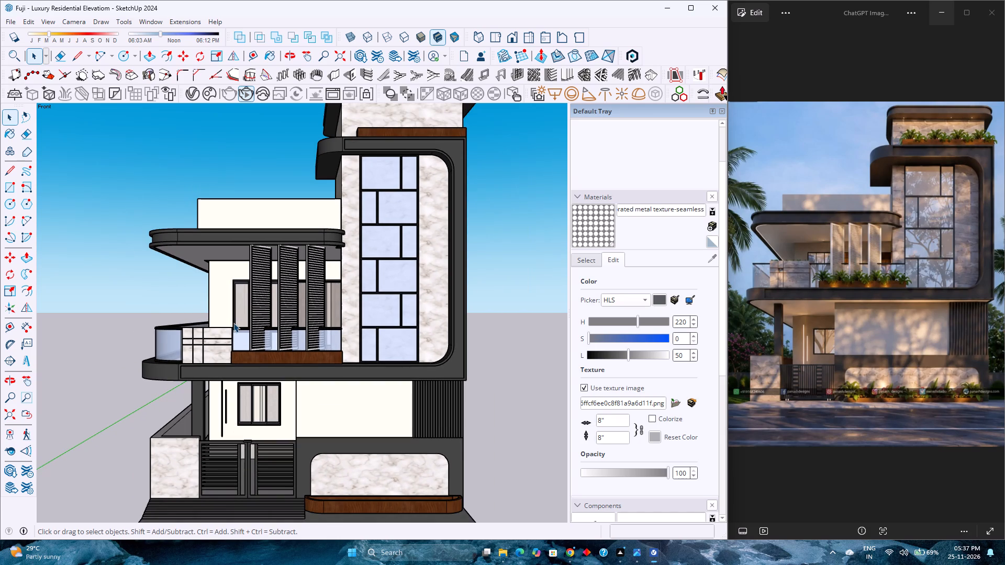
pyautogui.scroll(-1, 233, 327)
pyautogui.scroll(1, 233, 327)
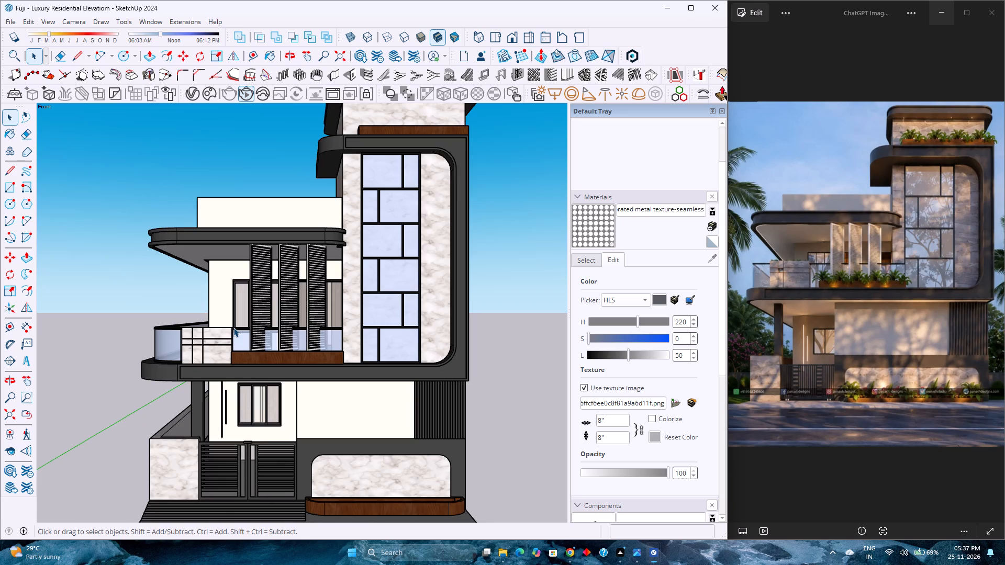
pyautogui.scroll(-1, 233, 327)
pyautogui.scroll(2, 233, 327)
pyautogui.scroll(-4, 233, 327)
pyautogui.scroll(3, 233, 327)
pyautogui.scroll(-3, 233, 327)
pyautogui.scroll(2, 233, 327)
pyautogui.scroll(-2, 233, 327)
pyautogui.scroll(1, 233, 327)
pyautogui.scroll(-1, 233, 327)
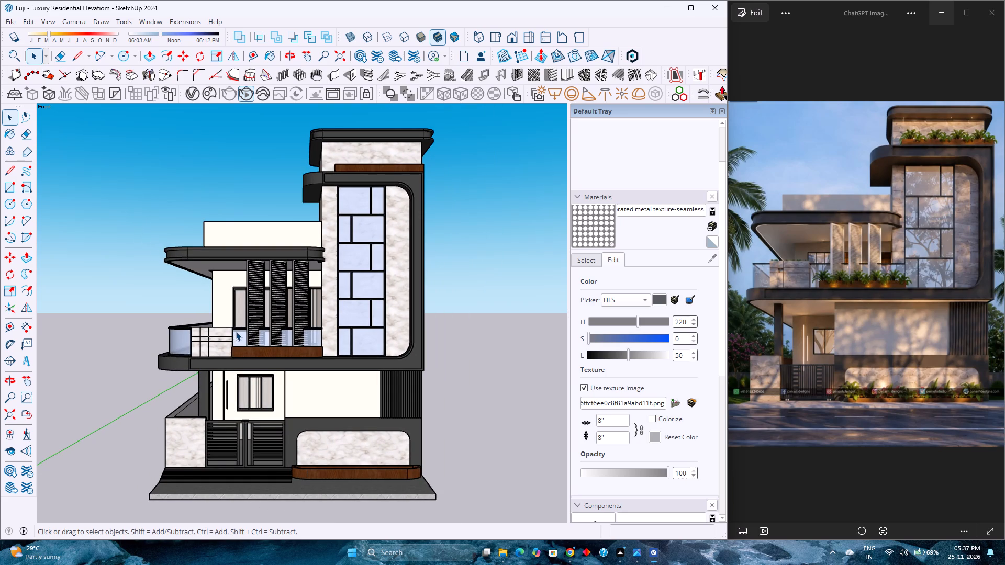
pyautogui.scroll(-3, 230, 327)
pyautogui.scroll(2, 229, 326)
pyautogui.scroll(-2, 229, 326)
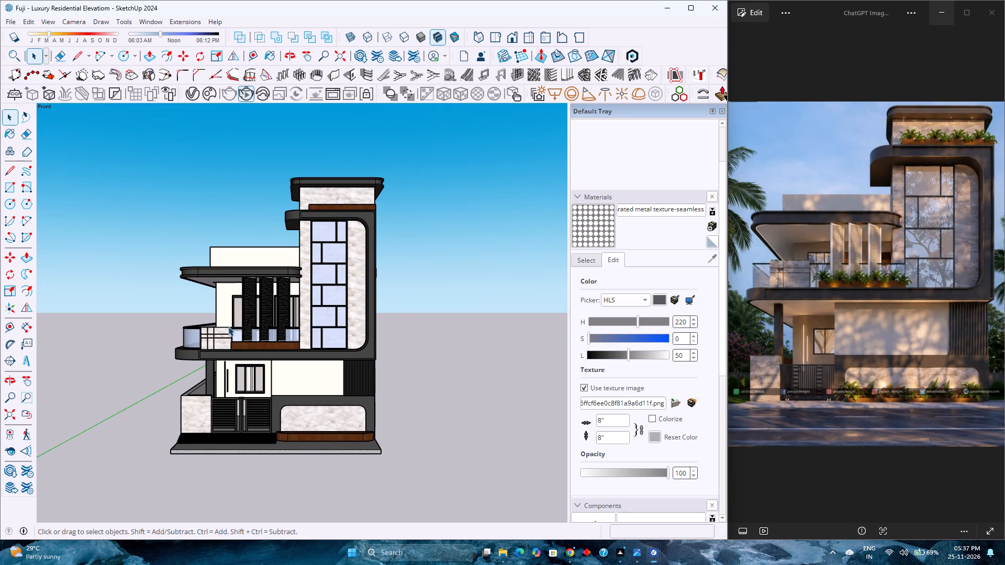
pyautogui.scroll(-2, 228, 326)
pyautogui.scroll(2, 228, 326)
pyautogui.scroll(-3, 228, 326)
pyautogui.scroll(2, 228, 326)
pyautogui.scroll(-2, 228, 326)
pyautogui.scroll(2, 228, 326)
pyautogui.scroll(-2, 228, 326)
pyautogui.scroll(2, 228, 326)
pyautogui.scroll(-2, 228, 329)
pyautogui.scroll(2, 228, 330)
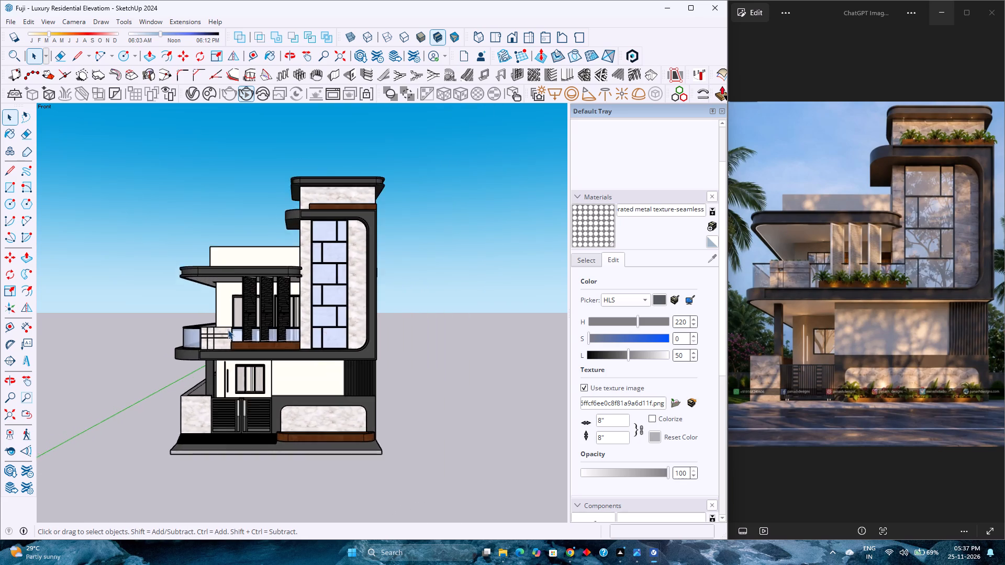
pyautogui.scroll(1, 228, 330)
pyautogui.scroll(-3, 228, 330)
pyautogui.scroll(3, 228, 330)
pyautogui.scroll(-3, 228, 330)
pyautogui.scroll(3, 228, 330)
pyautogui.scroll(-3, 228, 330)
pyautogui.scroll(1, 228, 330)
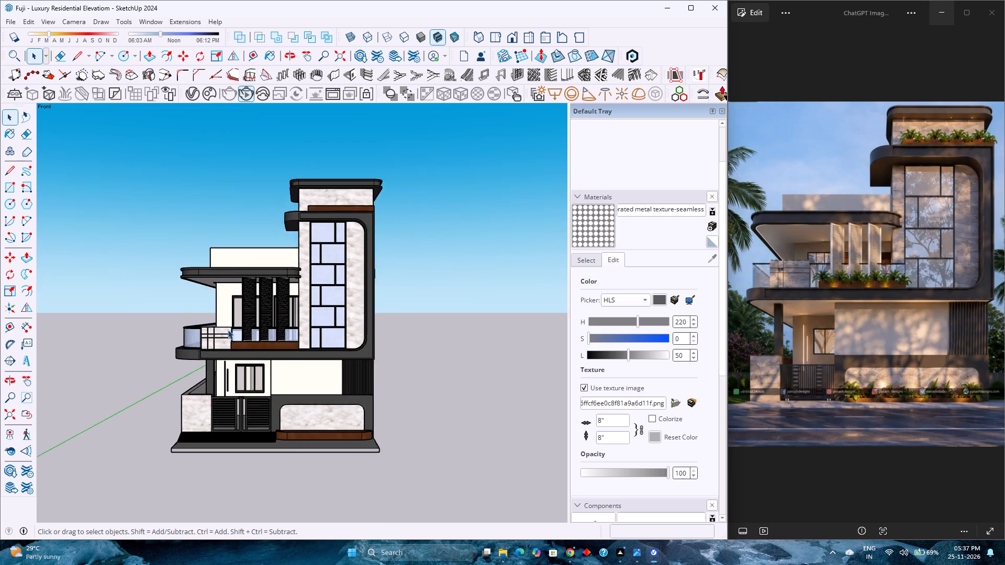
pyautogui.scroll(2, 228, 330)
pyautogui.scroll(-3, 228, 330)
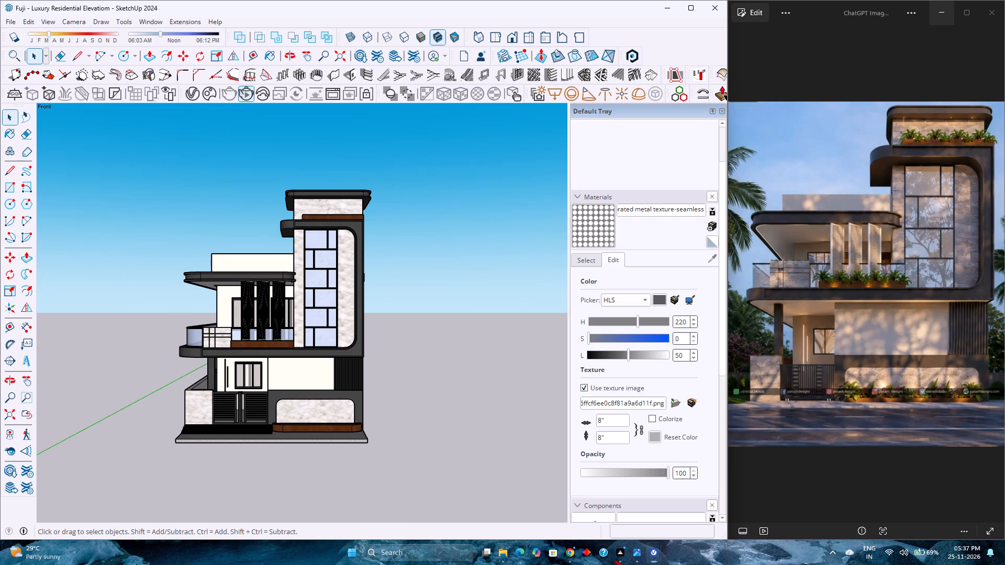
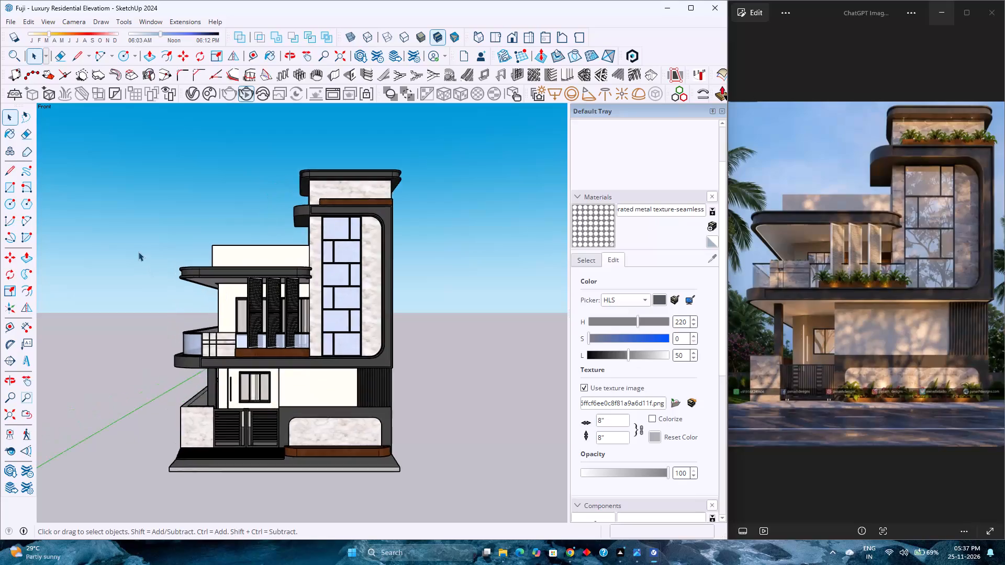
# Examine the front facade's stone walls, window grid, balcony louvres and gate against the reference image.
pyautogui.scroll(-3, 138, 252)
pyautogui.scroll(3, 138, 252)
pyautogui.scroll(-3, 138, 252)
pyautogui.scroll(3, 138, 252)
pyautogui.scroll(-3, 138, 252)
pyautogui.scroll(3, 138, 252)
pyautogui.scroll(-4, 138, 252)
pyautogui.scroll(4, 138, 252)
pyautogui.scroll(-3, 138, 252)
pyautogui.scroll(3, 138, 252)
pyautogui.scroll(-4, 138, 252)
pyautogui.scroll(4, 138, 252)
pyautogui.scroll(-4, 138, 252)
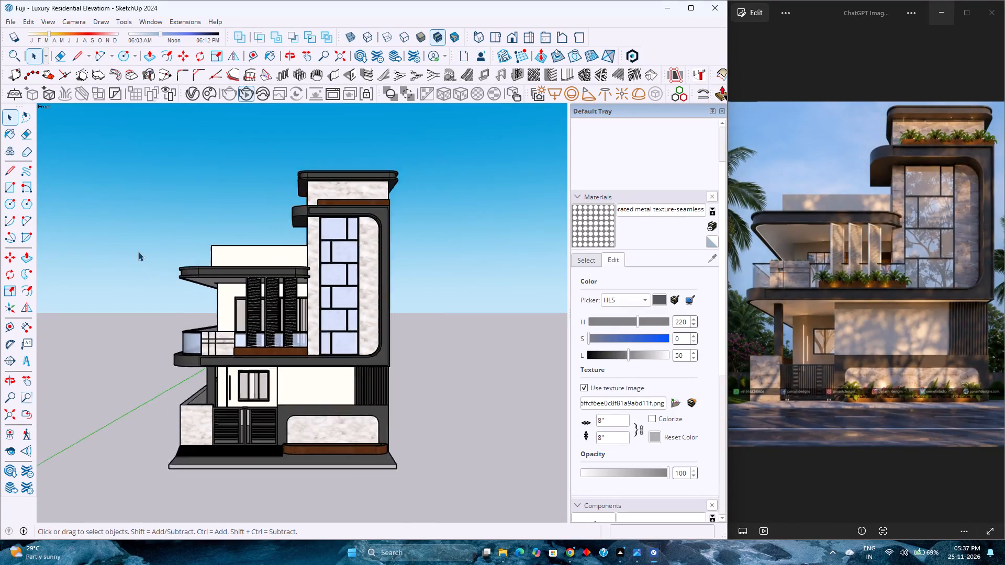
pyautogui.scroll(4, 138, 252)
pyautogui.scroll(-5, 138, 252)
pyautogui.scroll(5, 138, 252)
pyautogui.scroll(-2, 138, 252)
pyautogui.scroll(3, 139, 252)
pyautogui.scroll(-3, 141, 251)
pyautogui.scroll(4, 141, 251)
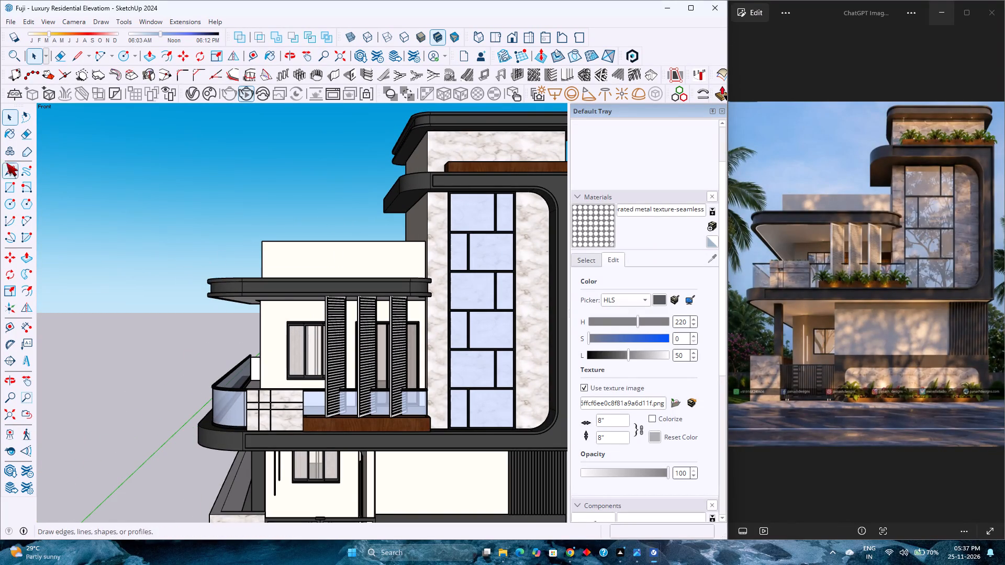
pyautogui.scroll(-4, 337, 303)
pyautogui.scroll(1, 328, 305)
pyautogui.scroll(-3, 329, 306)
pyautogui.scroll(4, 394, 419)
pyautogui.scroll(-4, 394, 419)
pyautogui.scroll(3, 394, 419)
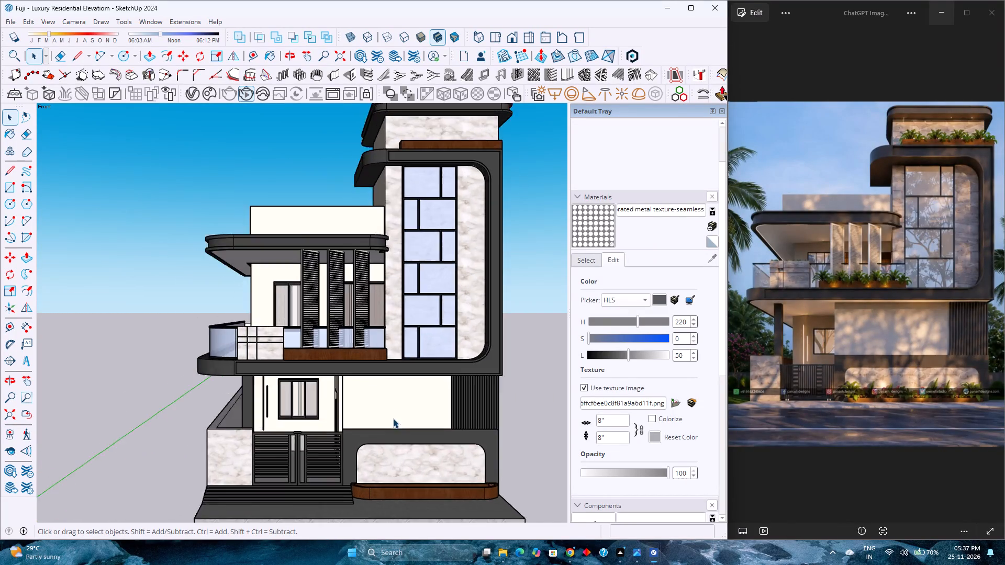
pyautogui.scroll(-4, 393, 419)
pyautogui.scroll(4, 393, 419)
pyautogui.scroll(-3, 393, 419)
pyautogui.scroll(4, 393, 419)
pyautogui.scroll(-4, 394, 419)
pyautogui.scroll(2, 394, 419)
pyautogui.scroll(-4, 394, 419)
pyautogui.scroll(4, 394, 419)
pyautogui.scroll(-4, 394, 419)
pyautogui.scroll(3, 394, 419)
pyautogui.scroll(-3, 394, 419)
pyautogui.scroll(3, 394, 419)
pyautogui.scroll(-3, 394, 418)
pyautogui.scroll(3, 393, 417)
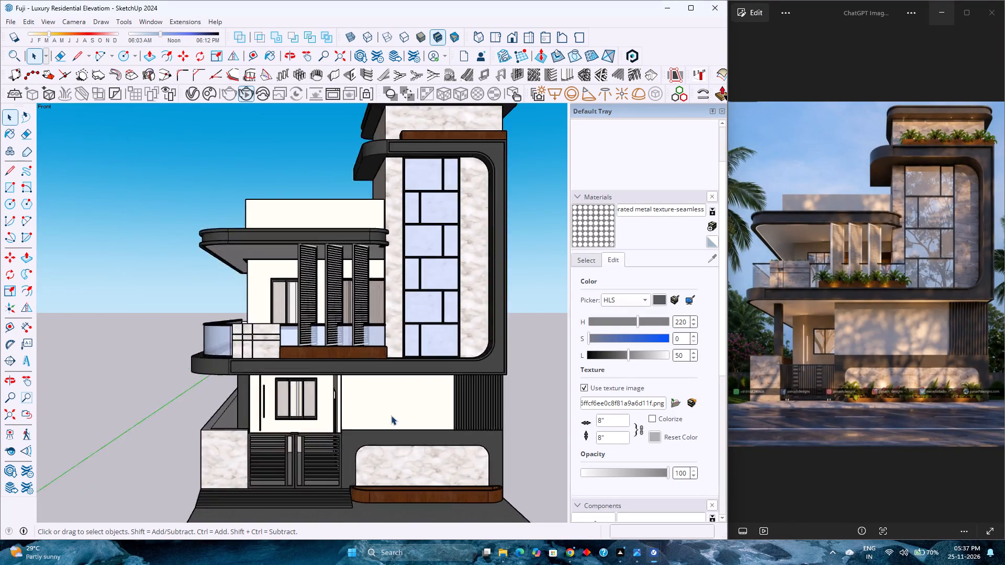
pyautogui.scroll(-4, 391, 415)
pyautogui.scroll(4, 391, 415)
pyautogui.scroll(-5, 389, 414)
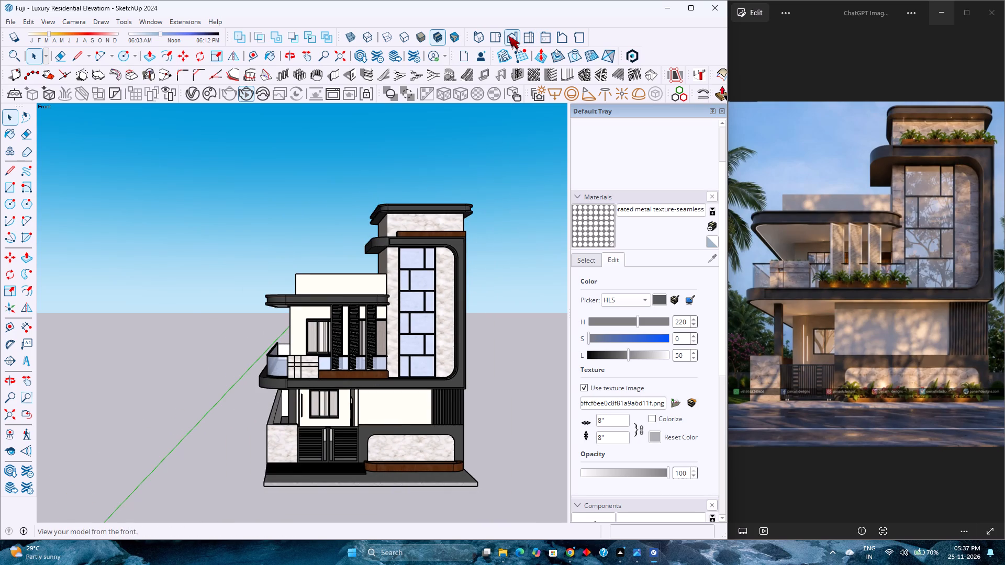
# Show the whole model in the standard front view and compare its overall massing with the reference image.
pyautogui.click(507, 35)
pyautogui.click(17, 412)
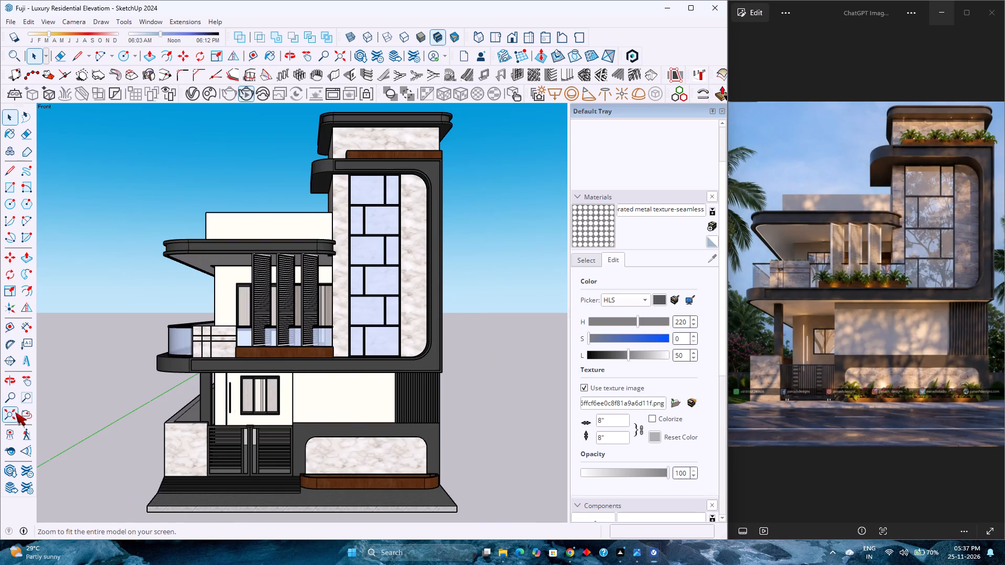
pyautogui.scroll(-2, 302, 351)
pyautogui.scroll(2, 302, 351)
pyautogui.scroll(-3, 302, 351)
pyautogui.scroll(2, 302, 351)
pyautogui.scroll(-3, 302, 351)
pyautogui.scroll(4, 302, 351)
pyautogui.scroll(-4, 302, 351)
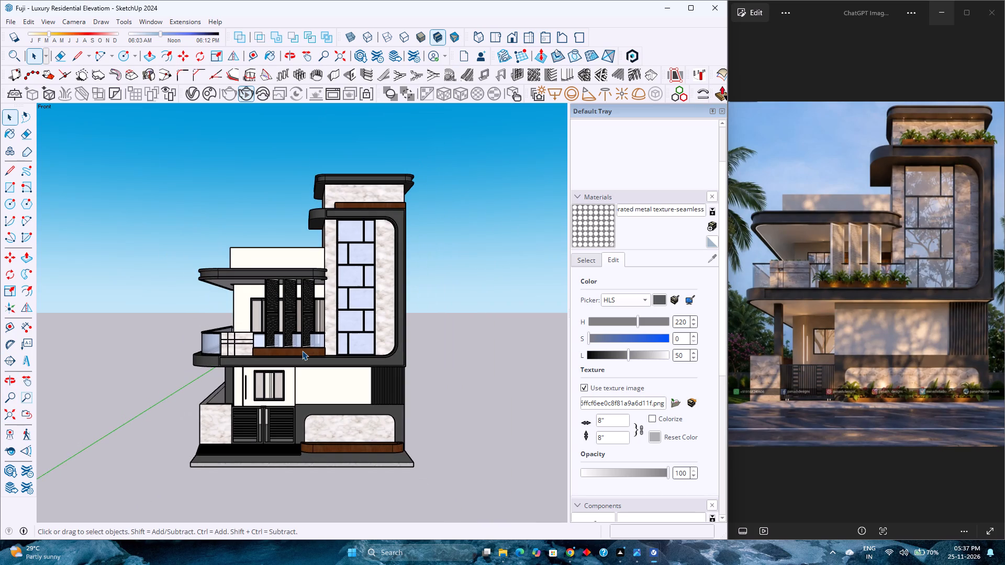
pyautogui.scroll(4, 303, 352)
pyautogui.scroll(-3, 303, 352)
pyautogui.scroll(2, 303, 352)
pyautogui.scroll(-3, 303, 352)
pyautogui.scroll(3, 303, 352)
pyautogui.scroll(-3, 303, 352)
pyautogui.scroll(3, 303, 352)
pyautogui.scroll(-3, 303, 352)
pyautogui.scroll(3, 303, 352)
pyautogui.scroll(-4, 303, 352)
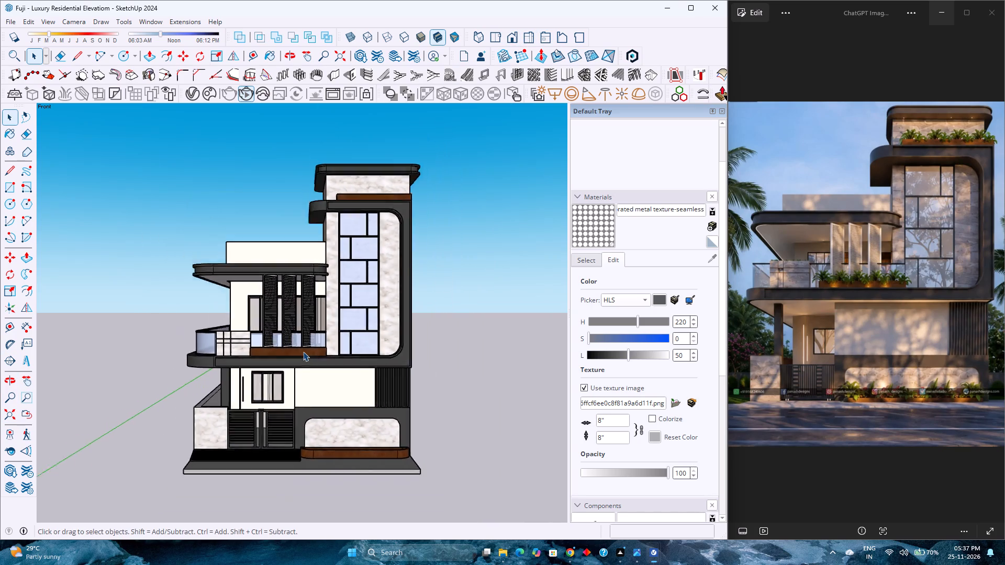
pyautogui.scroll(4, 303, 352)
pyautogui.scroll(-4, 303, 352)
pyautogui.scroll(3, 303, 352)
pyautogui.scroll(-3, 303, 352)
pyautogui.scroll(2, 303, 352)
pyautogui.scroll(-2, 303, 352)
pyautogui.scroll(3, 303, 352)
pyautogui.scroll(-3, 303, 352)
pyautogui.scroll(3, 303, 352)
pyautogui.scroll(-7, 303, 352)
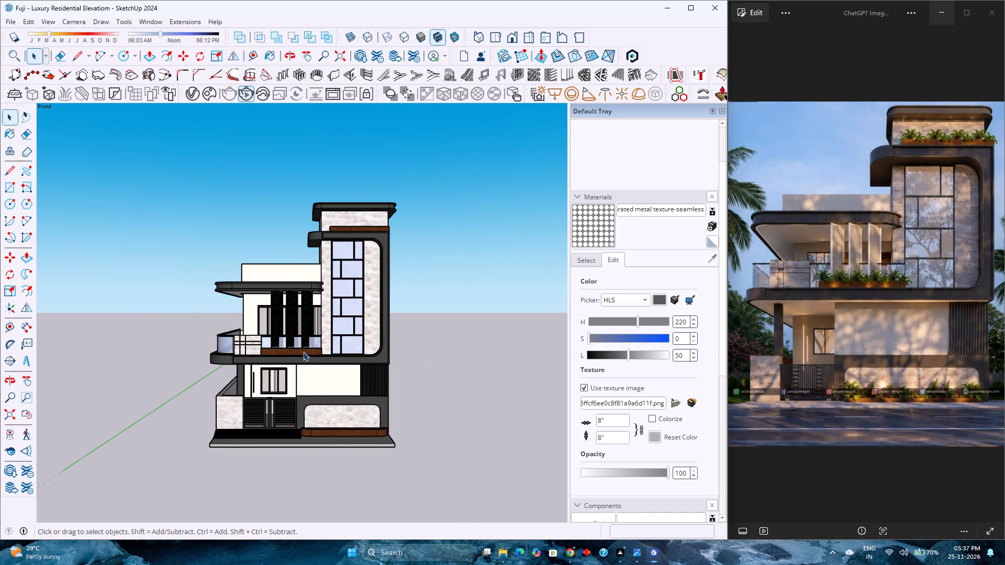
pyautogui.scroll(3, 303, 352)
pyautogui.scroll(-3, 303, 352)
pyautogui.scroll(3, 303, 352)
pyautogui.scroll(-3, 303, 352)
# Refit the whole model in the front view and inspect the balcony, louvres, planter and ground floor up close.
pyautogui.click(507, 38)
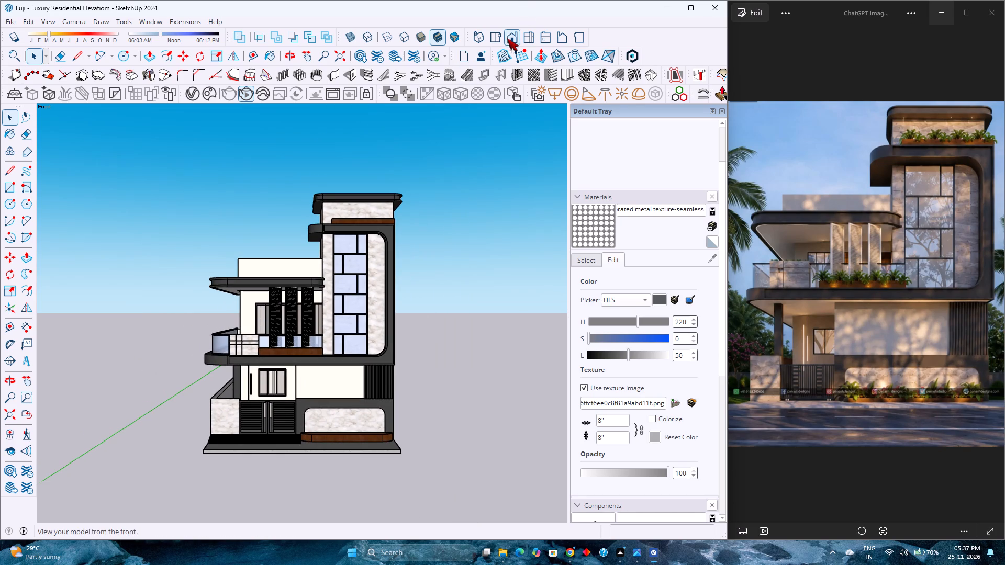
pyautogui.click(9, 413)
pyautogui.scroll(-4, 240, 351)
pyautogui.scroll(3, 240, 351)
pyautogui.scroll(-3, 240, 351)
pyautogui.scroll(3, 240, 351)
pyautogui.scroll(-3, 240, 351)
pyautogui.scroll(3, 240, 351)
pyautogui.scroll(-4, 240, 351)
pyautogui.scroll(4, 240, 351)
pyautogui.scroll(-4, 240, 351)
pyautogui.scroll(7, 240, 351)
pyautogui.scroll(-3, 240, 351)
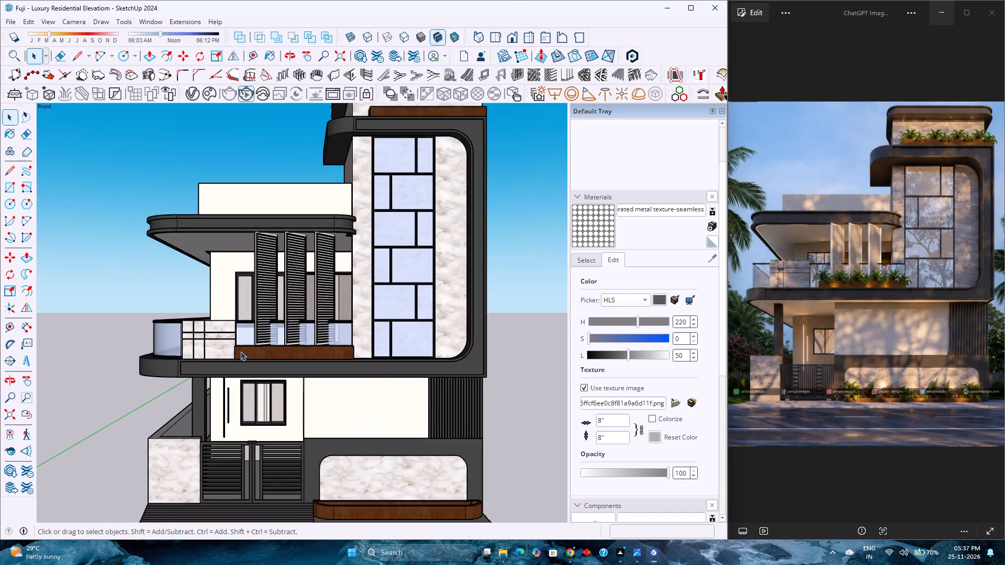
pyautogui.scroll(-1, 240, 351)
pyautogui.scroll(4, 240, 351)
pyautogui.scroll(-4, 240, 351)
pyautogui.scroll(4, 240, 351)
pyautogui.scroll(-4, 240, 351)
pyautogui.scroll(2, 240, 351)
pyautogui.scroll(-2, 240, 351)
pyautogui.scroll(3, 240, 351)
pyautogui.scroll(-2, 240, 351)
pyautogui.scroll(4, 240, 351)
pyautogui.scroll(-5, 240, 351)
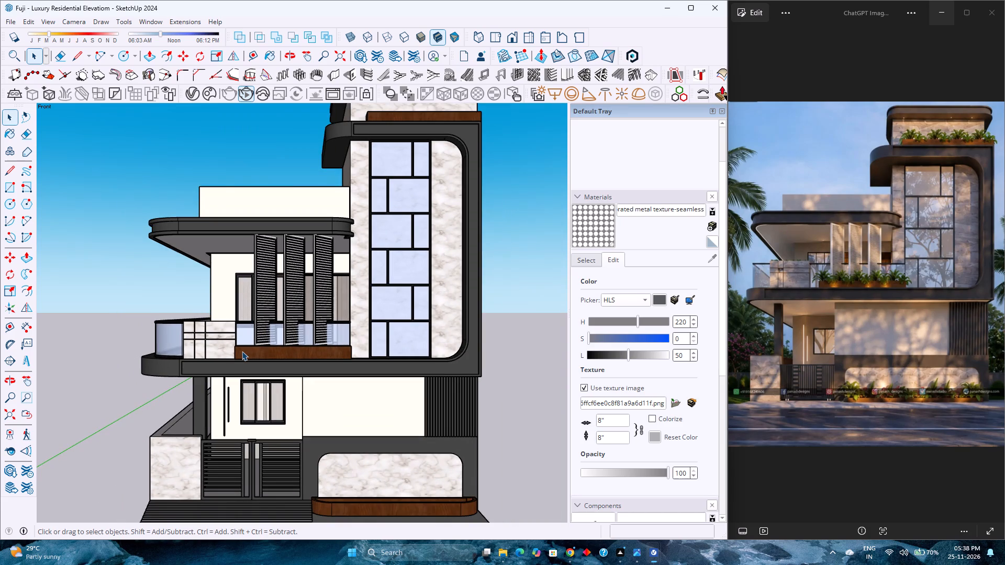
pyautogui.scroll(-2, 242, 351)
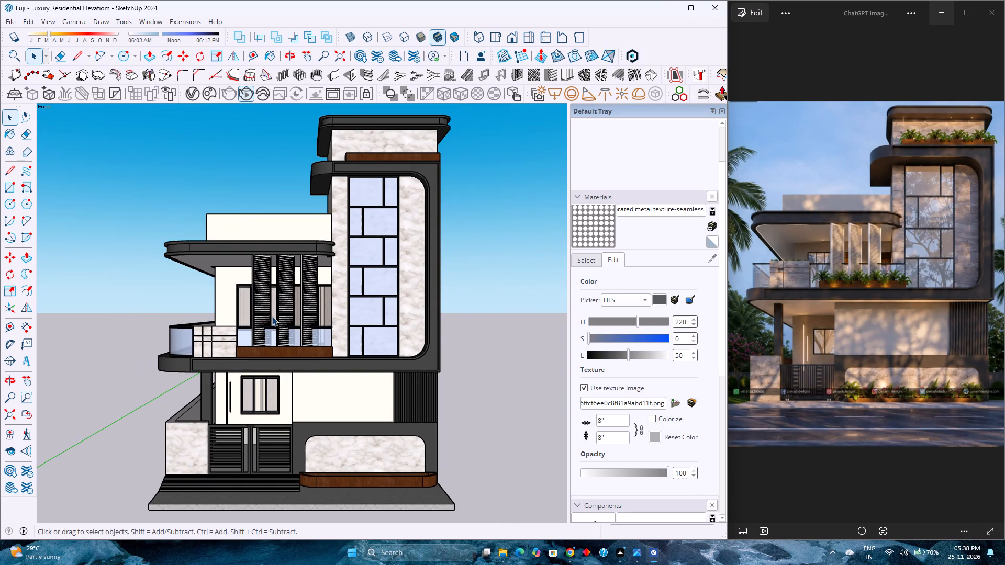
pyautogui.scroll(-1, 288, 313)
pyautogui.scroll(2, 288, 314)
pyautogui.scroll(-2, 288, 314)
pyautogui.scroll(1, 288, 314)
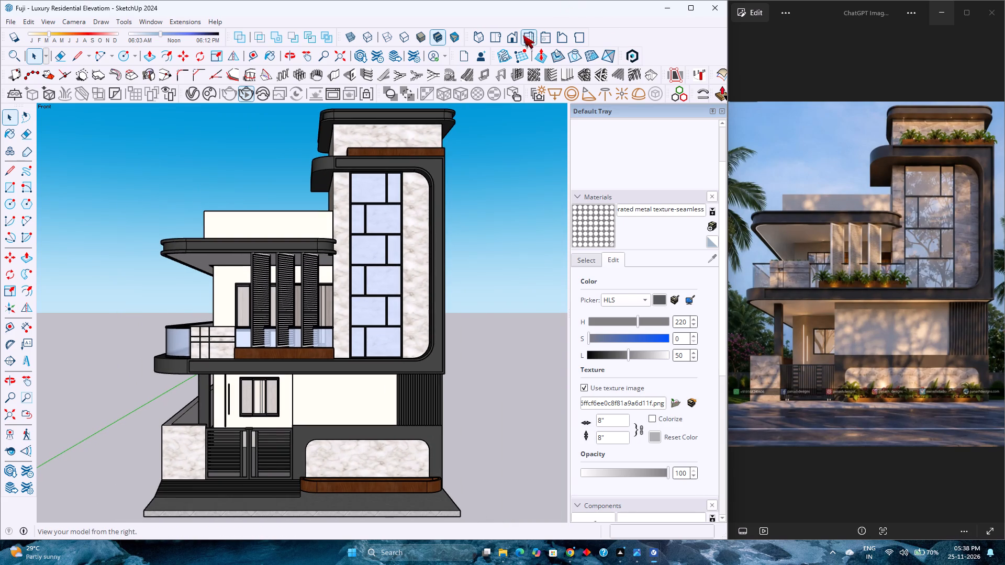
# Restore the fitted front view and review the complete elevation once more against the reference image.
pyautogui.click(516, 35)
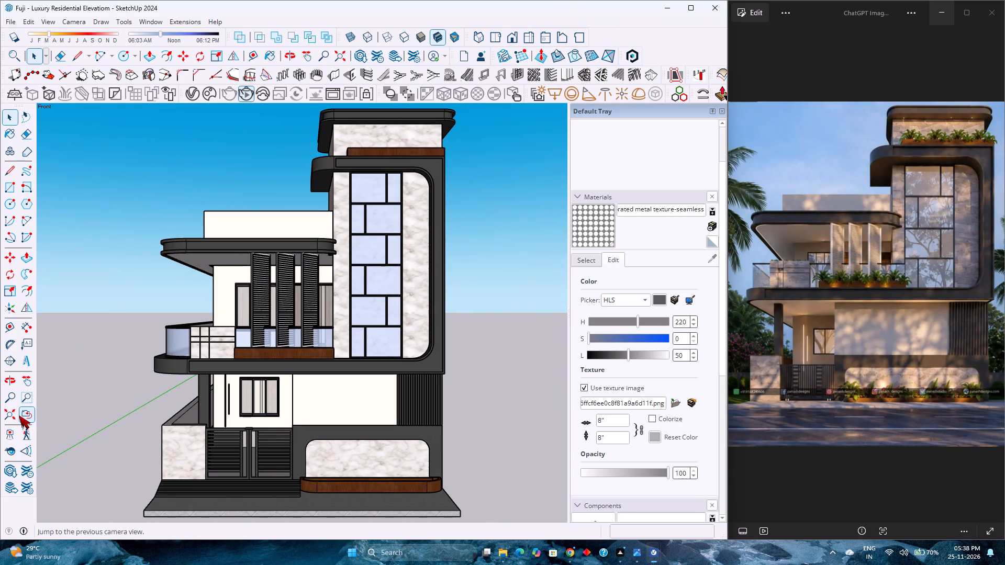
pyautogui.click(10, 415)
pyautogui.scroll(-4, 215, 331)
pyautogui.scroll(3, 215, 331)
pyautogui.scroll(-4, 215, 331)
pyautogui.scroll(3, 215, 331)
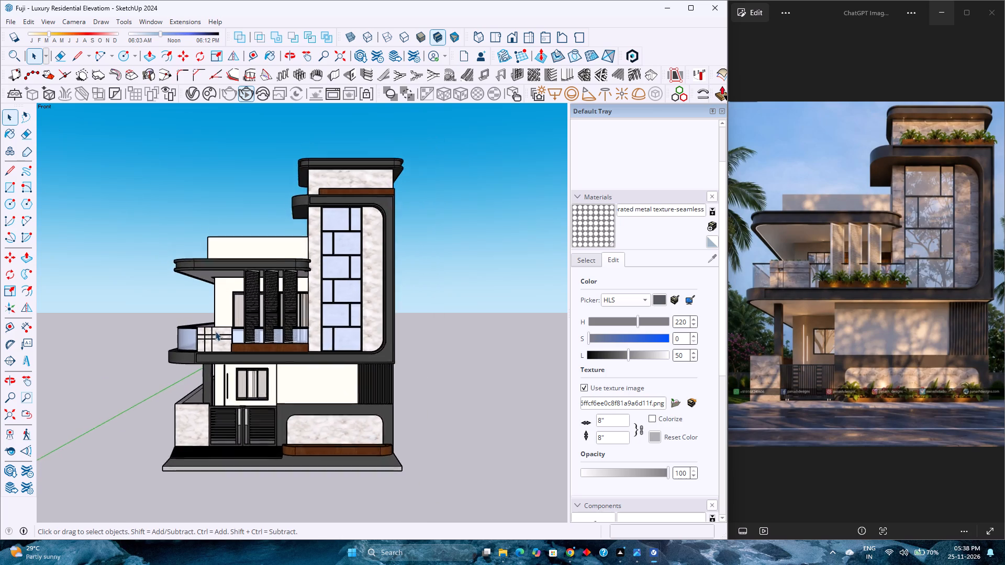
pyautogui.scroll(1, 215, 331)
pyautogui.scroll(-1, 215, 331)
pyautogui.scroll(1, 215, 331)
pyautogui.scroll(-3, 215, 331)
pyautogui.scroll(3, 215, 331)
pyautogui.scroll(-3, 215, 331)
pyautogui.scroll(2, 215, 331)
pyautogui.scroll(-3, 215, 331)
pyautogui.scroll(3, 215, 331)
pyautogui.scroll(-3, 215, 331)
pyautogui.scroll(3, 215, 331)
pyautogui.scroll(-3, 215, 331)
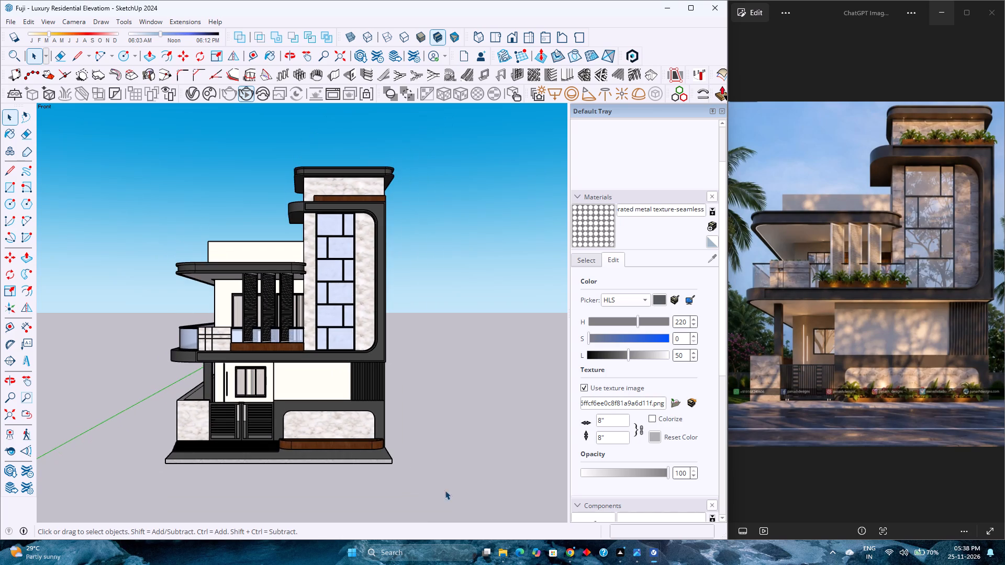
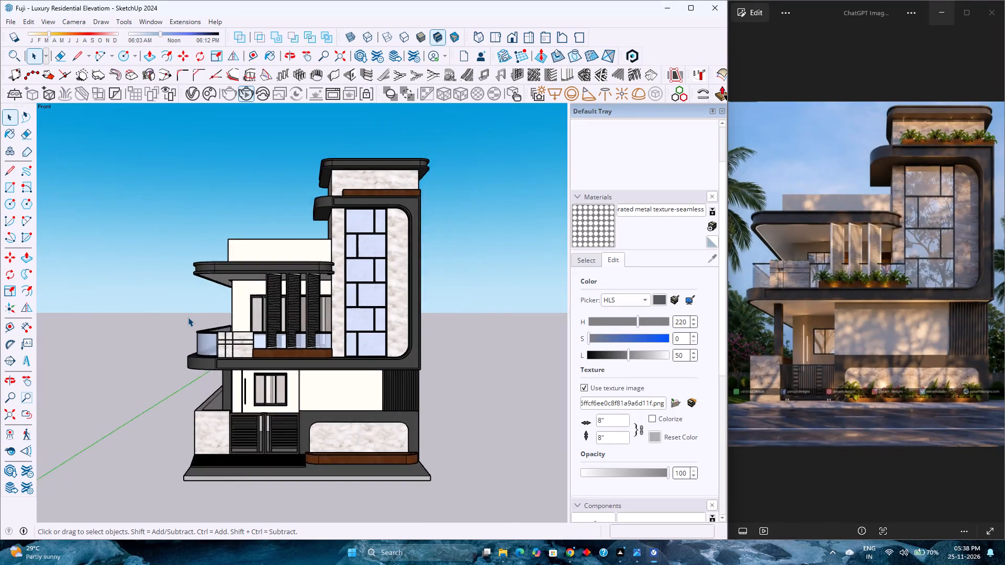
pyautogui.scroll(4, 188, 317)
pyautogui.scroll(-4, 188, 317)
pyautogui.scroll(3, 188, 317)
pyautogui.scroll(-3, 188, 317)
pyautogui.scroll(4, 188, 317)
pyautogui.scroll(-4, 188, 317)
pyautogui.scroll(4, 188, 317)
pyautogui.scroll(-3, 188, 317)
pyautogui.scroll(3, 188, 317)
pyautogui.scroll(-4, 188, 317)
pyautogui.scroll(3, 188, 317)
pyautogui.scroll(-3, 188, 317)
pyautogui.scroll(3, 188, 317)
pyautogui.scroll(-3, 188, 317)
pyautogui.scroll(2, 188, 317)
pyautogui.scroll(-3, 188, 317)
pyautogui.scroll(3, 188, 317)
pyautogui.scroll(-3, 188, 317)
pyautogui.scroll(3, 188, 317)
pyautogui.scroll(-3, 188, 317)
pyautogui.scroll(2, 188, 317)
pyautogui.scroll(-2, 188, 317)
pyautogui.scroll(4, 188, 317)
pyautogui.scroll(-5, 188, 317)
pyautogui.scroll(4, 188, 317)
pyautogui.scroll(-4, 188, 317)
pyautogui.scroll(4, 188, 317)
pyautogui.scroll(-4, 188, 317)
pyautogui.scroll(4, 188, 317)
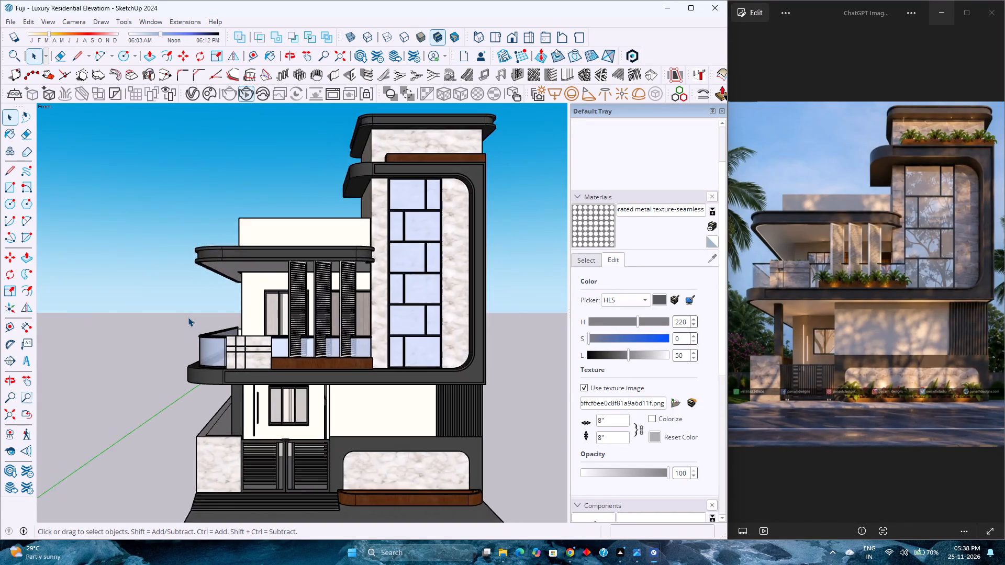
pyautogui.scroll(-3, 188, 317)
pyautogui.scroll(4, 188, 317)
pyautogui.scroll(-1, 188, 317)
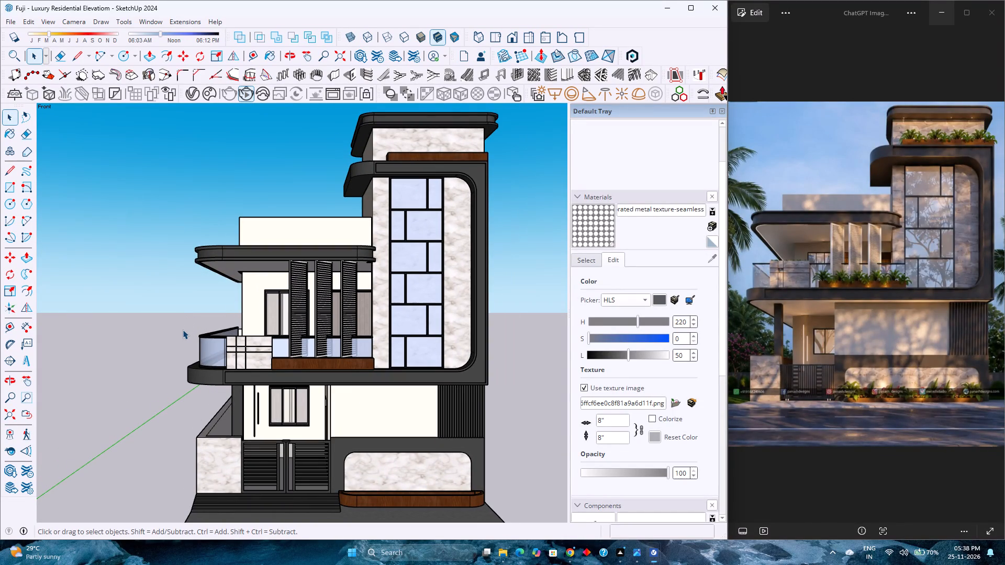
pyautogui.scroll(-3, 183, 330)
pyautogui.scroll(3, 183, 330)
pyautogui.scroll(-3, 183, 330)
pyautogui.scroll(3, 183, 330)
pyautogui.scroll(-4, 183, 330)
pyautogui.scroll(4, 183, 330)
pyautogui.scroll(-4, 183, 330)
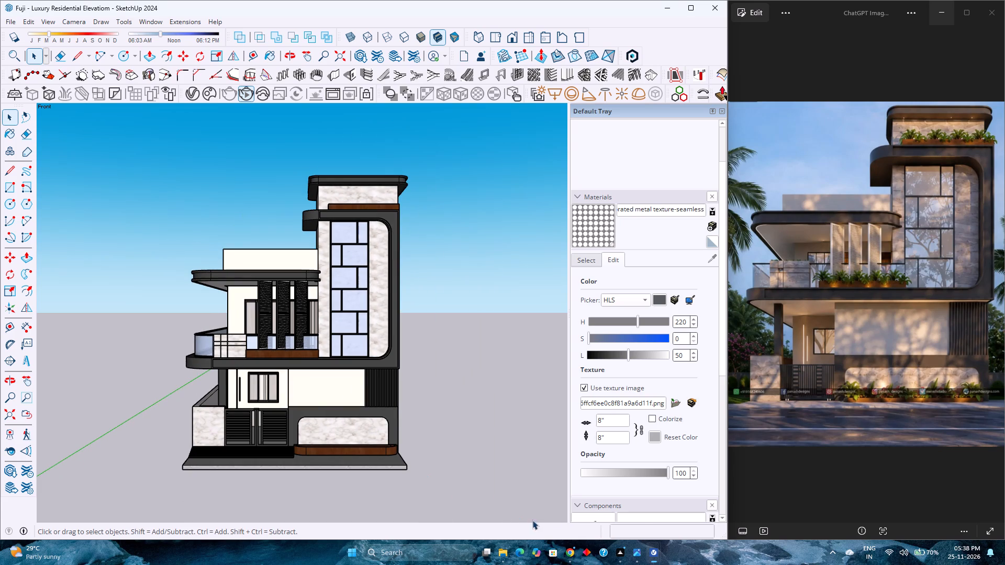
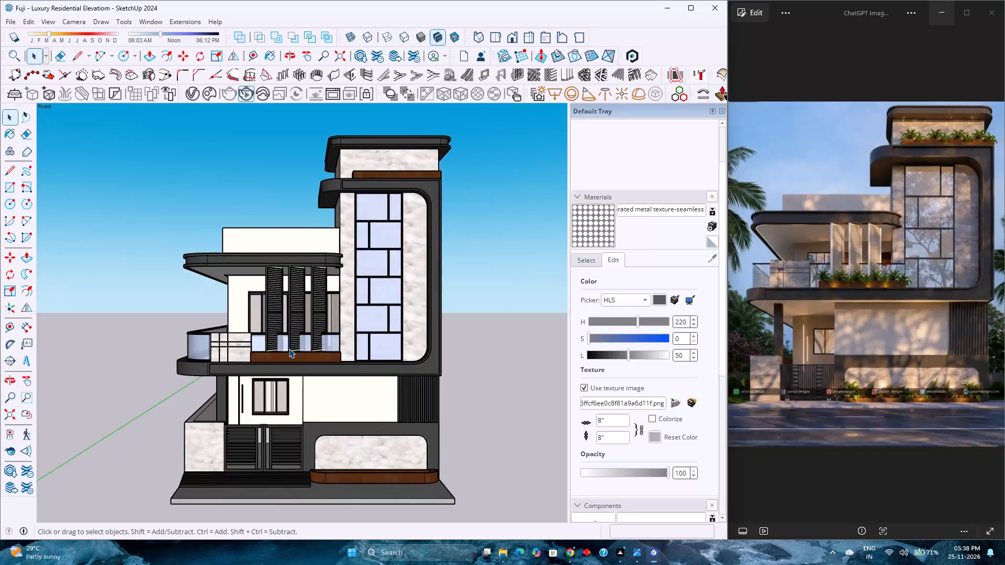
# Examine the front elevation up close around the first-floor balcony, its vertical louvred fins and the tall glazed panel.
pyautogui.scroll(-3, 289, 352)
pyautogui.scroll(5, 289, 357)
pyautogui.scroll(-5, 289, 357)
pyautogui.scroll(4, 289, 357)
pyautogui.scroll(-4, 289, 357)
pyautogui.scroll(4, 289, 357)
pyautogui.scroll(-4, 289, 357)
pyautogui.scroll(3, 289, 357)
pyautogui.scroll(-2, 289, 357)
pyautogui.scroll(3, 289, 357)
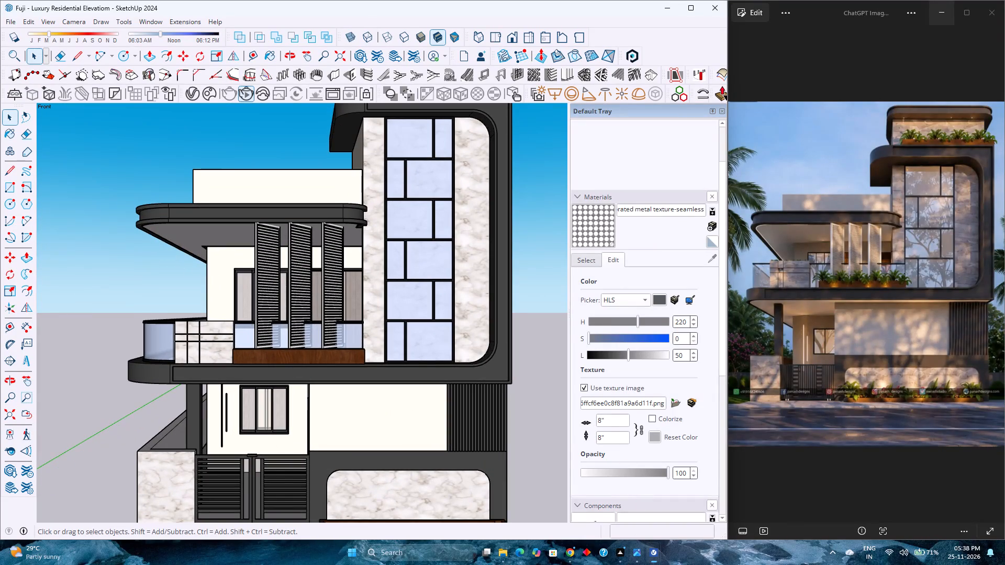
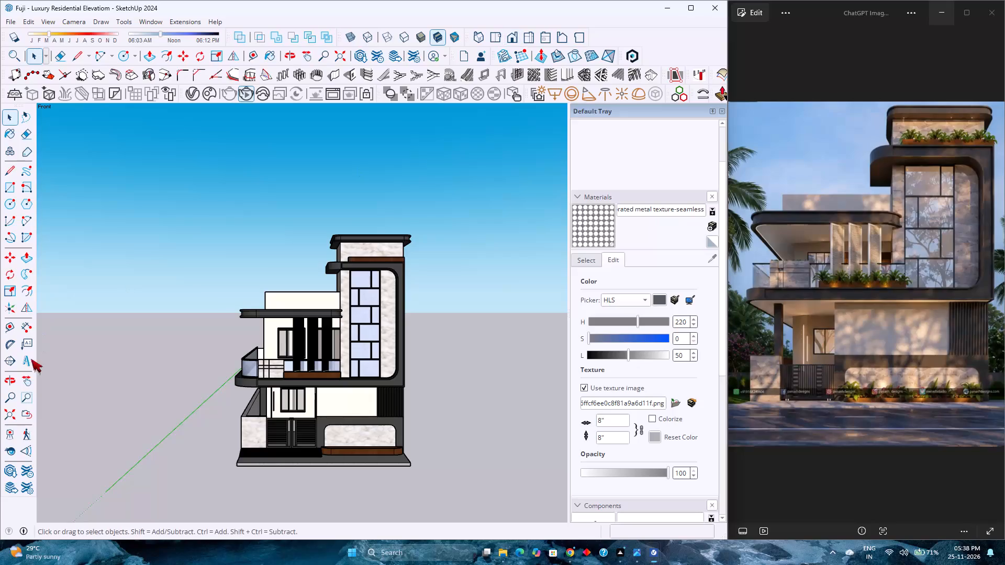
# Fit the whole model in view and examine the full front elevation from the roof canopy down to the gate and base.
pyautogui.click(6, 420)
pyautogui.scroll(-3, 249, 385)
pyautogui.scroll(2, 249, 385)
pyautogui.scroll(-2, 249, 385)
pyautogui.scroll(1, 249, 385)
pyautogui.scroll(-1, 249, 385)
pyautogui.scroll(2, 249, 384)
pyautogui.scroll(-3, 249, 384)
pyautogui.scroll(3, 249, 384)
pyautogui.scroll(-2, 249, 384)
pyautogui.scroll(3, 249, 384)
pyautogui.scroll(-4, 249, 384)
pyautogui.scroll(3, 249, 384)
pyautogui.scroll(-2, 249, 384)
pyautogui.scroll(4, 249, 384)
pyautogui.scroll(-4, 249, 384)
pyautogui.scroll(4, 249, 384)
pyautogui.scroll(-5, 249, 384)
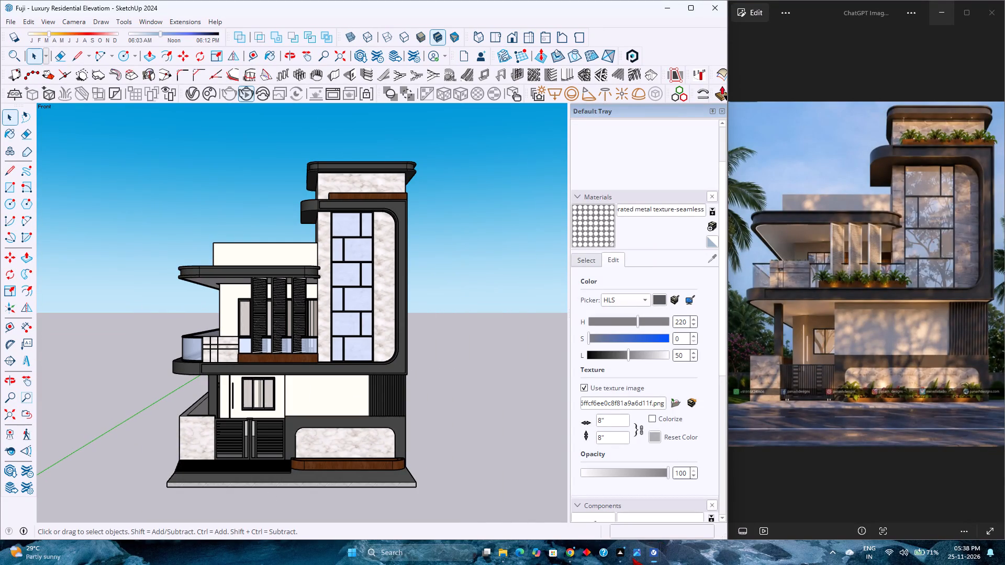
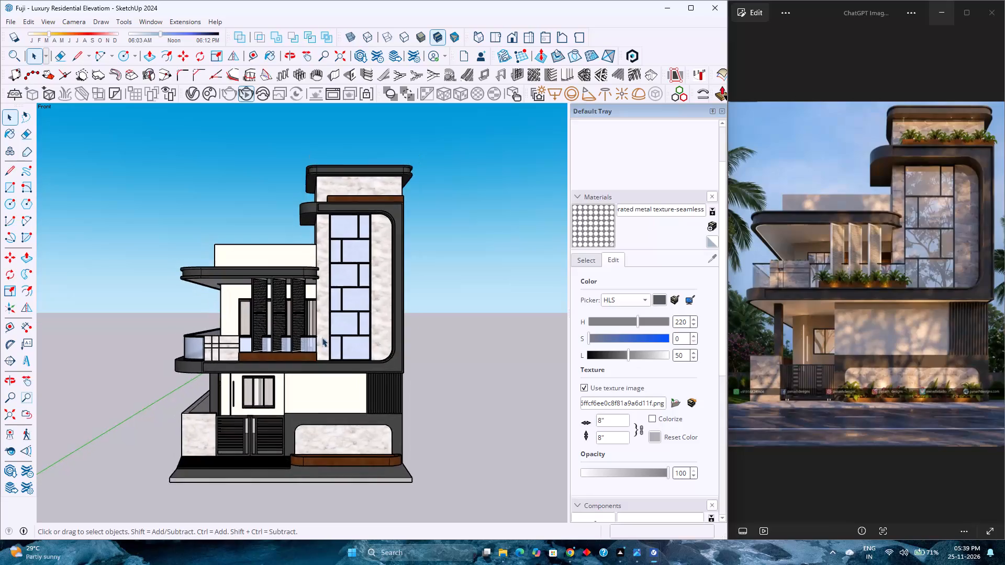
# Examine the whole house from a three-quarter front corner view showing the wraparound balcony, side boundary wall, gate and stair tower.
pyautogui.moveTo(322, 337); pyautogui.dragTo(386, 435, button='middle')
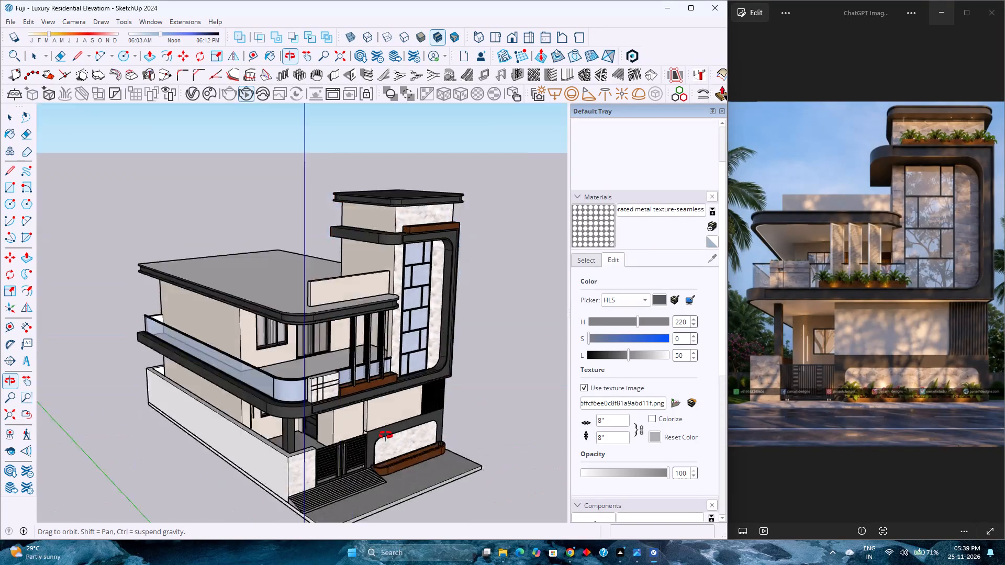
pyautogui.moveTo(386, 435); pyautogui.dragTo(479, 368, button='middle')
pyautogui.middleClick(479, 368)
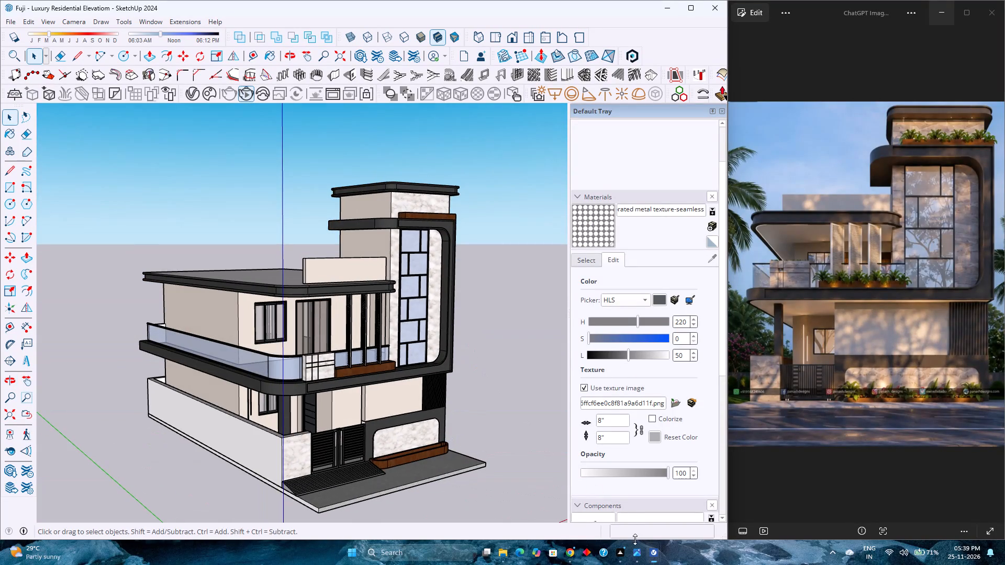
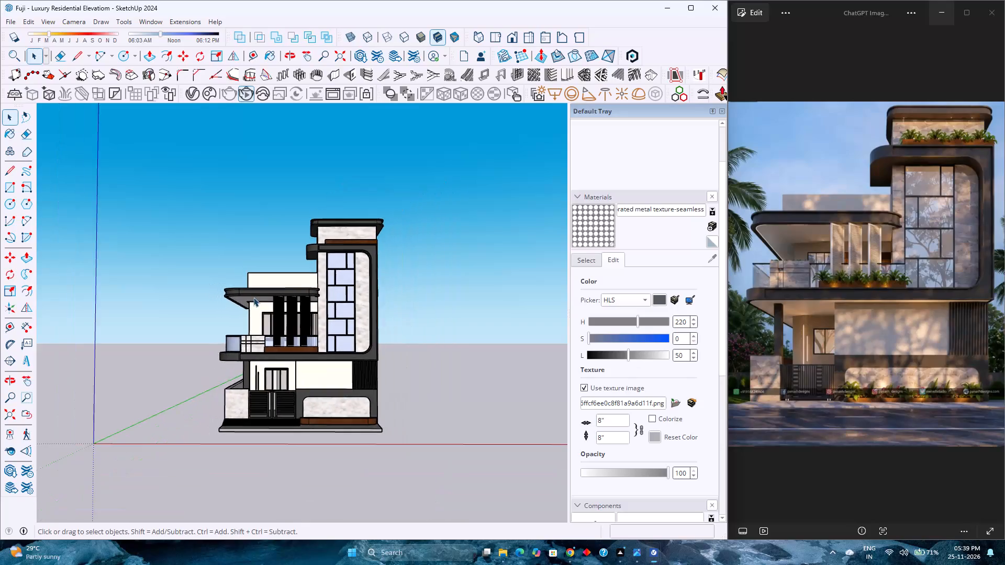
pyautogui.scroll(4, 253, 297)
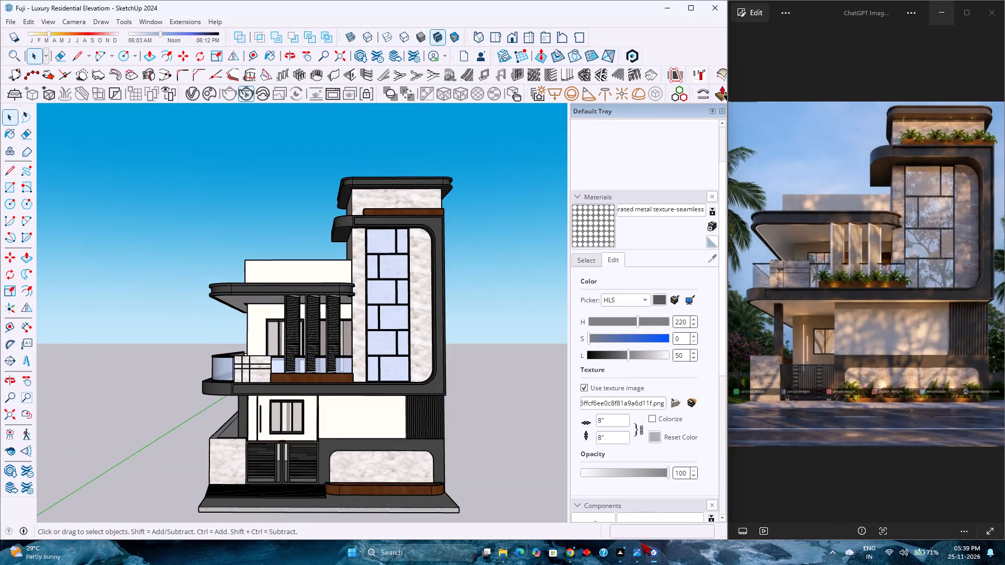
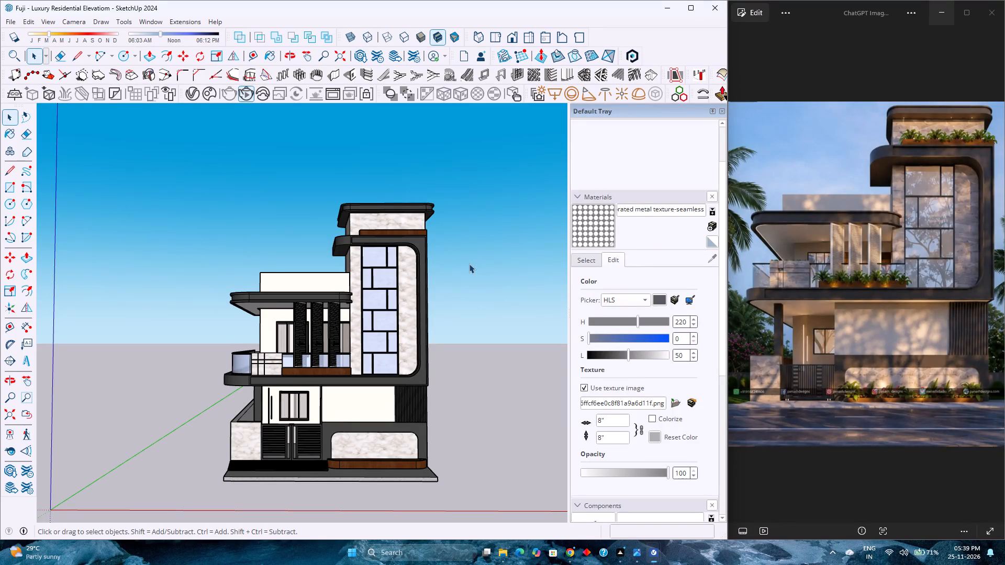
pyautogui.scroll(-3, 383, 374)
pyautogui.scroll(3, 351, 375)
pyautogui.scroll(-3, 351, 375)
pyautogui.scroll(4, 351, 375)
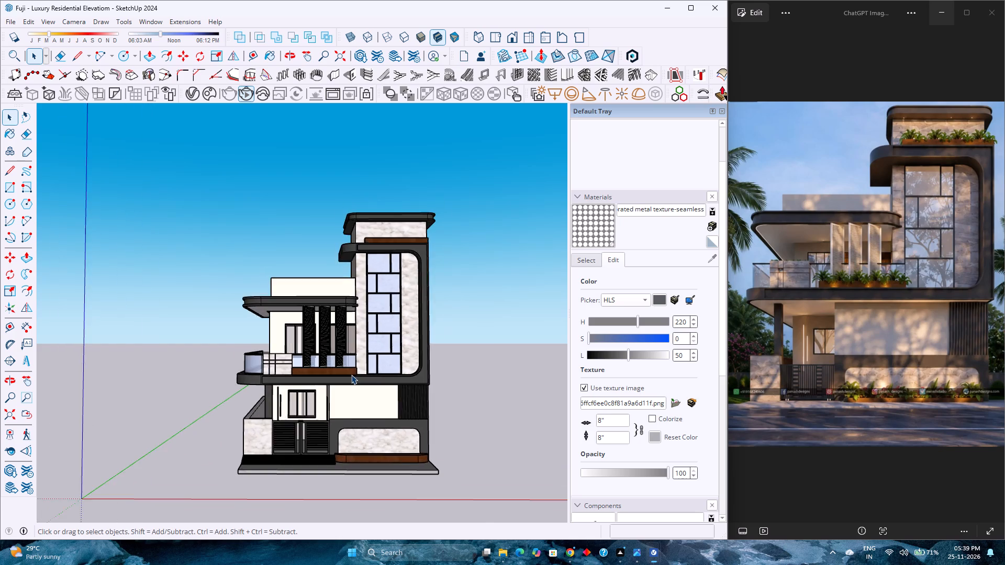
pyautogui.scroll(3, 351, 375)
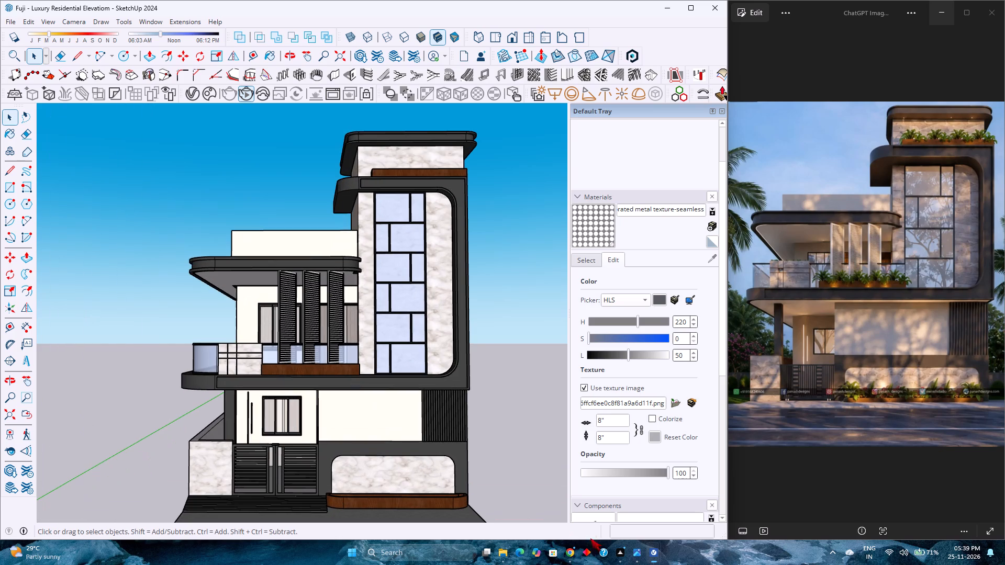
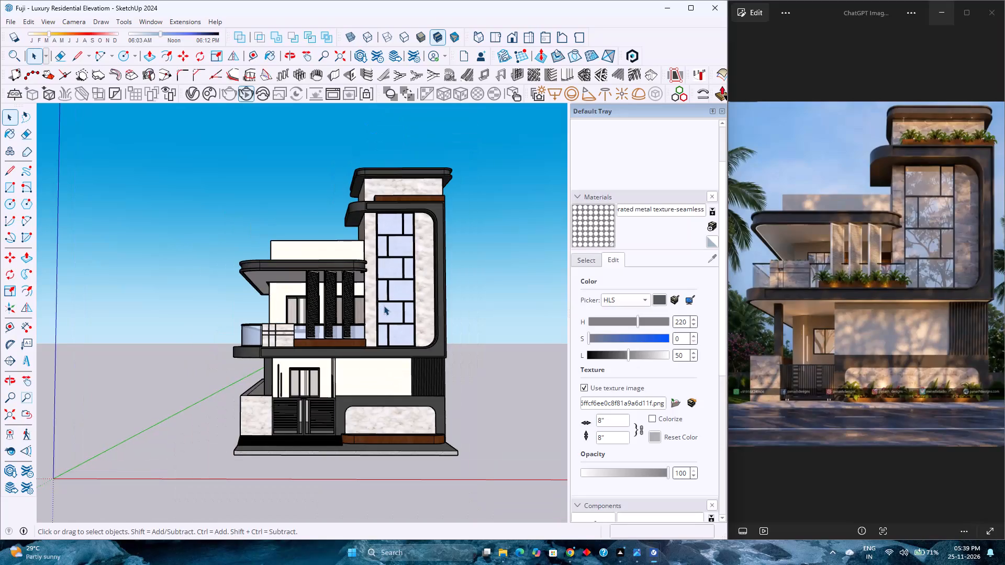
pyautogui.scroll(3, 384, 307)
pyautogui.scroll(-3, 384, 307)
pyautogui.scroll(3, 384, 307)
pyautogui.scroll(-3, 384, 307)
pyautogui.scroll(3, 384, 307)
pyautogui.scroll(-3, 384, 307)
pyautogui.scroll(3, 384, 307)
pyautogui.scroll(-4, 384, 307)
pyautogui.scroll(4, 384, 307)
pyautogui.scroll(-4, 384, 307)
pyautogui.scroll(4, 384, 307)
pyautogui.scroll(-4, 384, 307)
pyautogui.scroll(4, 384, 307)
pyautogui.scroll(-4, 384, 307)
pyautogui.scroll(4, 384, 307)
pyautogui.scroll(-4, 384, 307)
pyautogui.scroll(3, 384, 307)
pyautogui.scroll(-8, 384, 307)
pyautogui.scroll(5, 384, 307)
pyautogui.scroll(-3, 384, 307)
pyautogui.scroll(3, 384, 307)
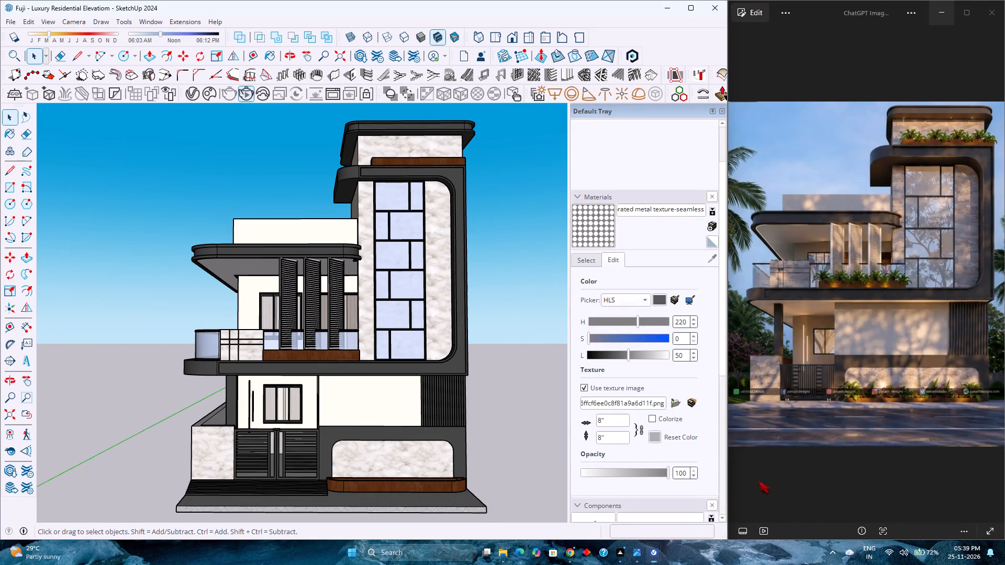
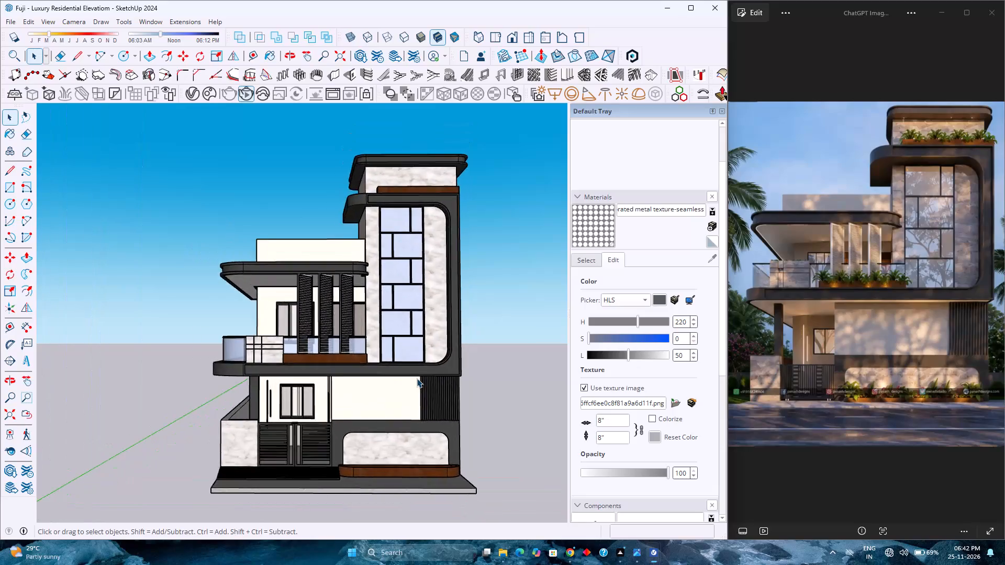
# Examine the front facade up close, checking the balcony louvres, tall gridded window, marble cladding and ground-floor wall against the reference image.
pyautogui.scroll(3, 417, 378)
pyautogui.scroll(-4, 417, 378)
pyautogui.scroll(4, 417, 378)
pyautogui.scroll(-4, 417, 378)
pyautogui.scroll(4, 417, 378)
pyautogui.scroll(-4, 417, 378)
pyautogui.scroll(4, 417, 378)
pyautogui.scroll(-5, 417, 378)
pyautogui.scroll(5, 417, 378)
pyautogui.scroll(-5, 417, 378)
pyautogui.scroll(4, 415, 377)
pyautogui.scroll(-5, 415, 377)
pyautogui.scroll(1, 414, 377)
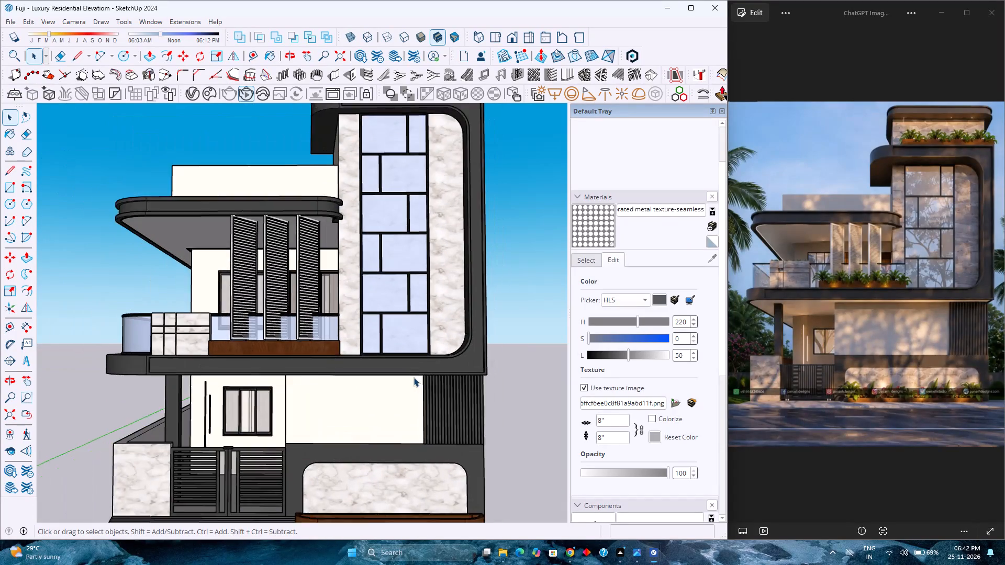
pyautogui.scroll(2, 414, 377)
pyautogui.scroll(-3, 414, 380)
pyautogui.scroll(5, 414, 380)
pyautogui.scroll(-4, 414, 380)
pyautogui.scroll(3, 414, 380)
pyautogui.scroll(-1, 414, 380)
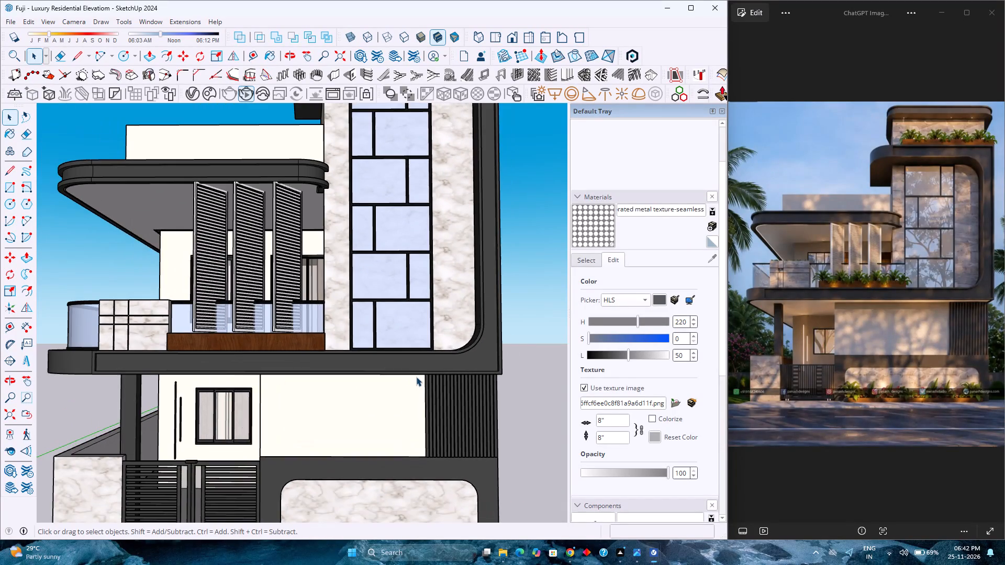
pyautogui.scroll(2, 418, 375)
pyautogui.scroll(-5, 419, 375)
pyautogui.scroll(5, 419, 375)
pyautogui.scroll(-4, 419, 375)
pyautogui.scroll(4, 419, 375)
pyautogui.scroll(-3, 419, 375)
pyautogui.scroll(3, 419, 375)
pyautogui.scroll(-2, 419, 375)
pyautogui.scroll(1, 419, 375)
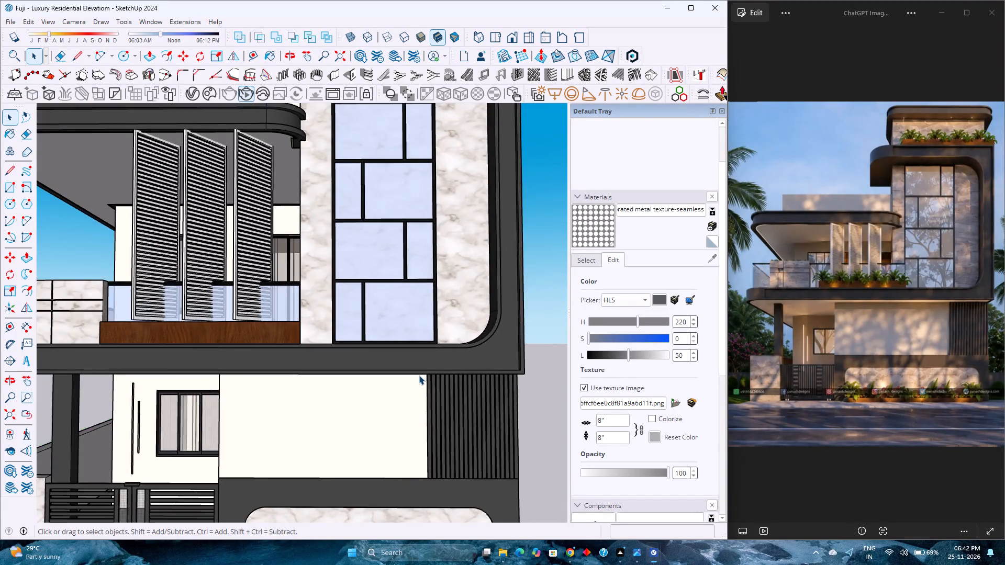
pyautogui.scroll(-4, 419, 375)
pyautogui.scroll(4, 419, 375)
pyautogui.scroll(-4, 419, 375)
pyautogui.scroll(3, 419, 375)
pyautogui.scroll(-1, 419, 375)
pyautogui.scroll(2, 419, 375)
pyautogui.scroll(-1, 419, 375)
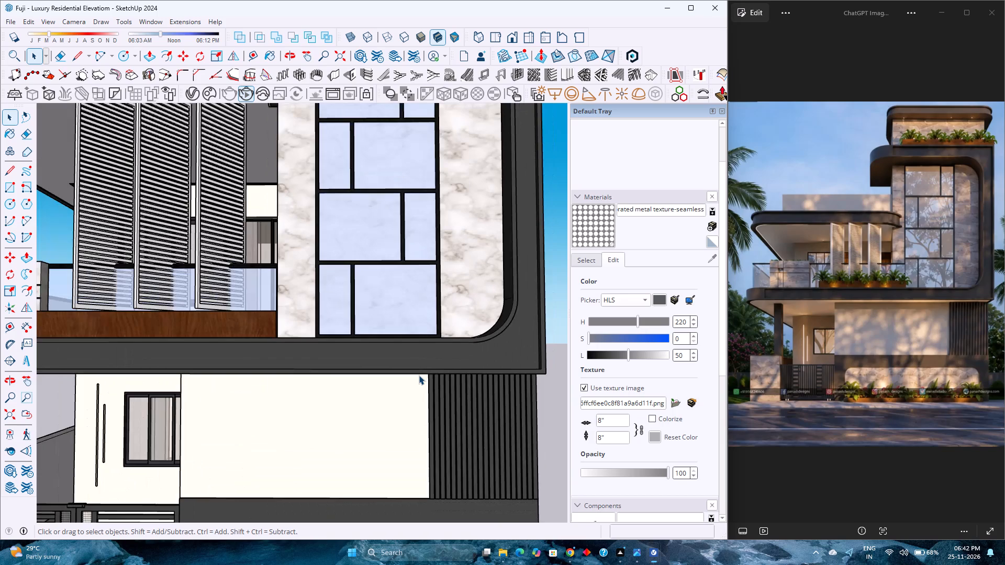
pyautogui.scroll(-4, 419, 375)
pyautogui.scroll(5, 419, 375)
pyautogui.scroll(-3, 419, 375)
pyautogui.scroll(2, 419, 375)
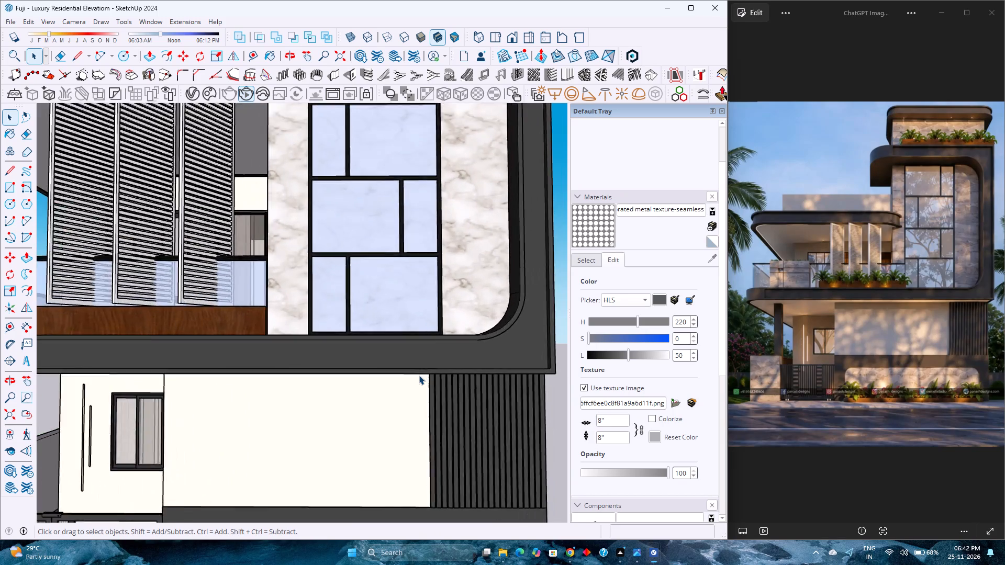
pyautogui.scroll(-3, 419, 375)
pyautogui.scroll(3, 419, 375)
pyautogui.scroll(-2, 419, 375)
pyautogui.scroll(2, 419, 375)
pyautogui.scroll(-4, 419, 375)
pyautogui.scroll(4, 419, 375)
pyautogui.scroll(-4, 419, 375)
pyautogui.scroll(3, 419, 375)
pyautogui.scroll(-3, 419, 375)
pyautogui.scroll(3, 419, 375)
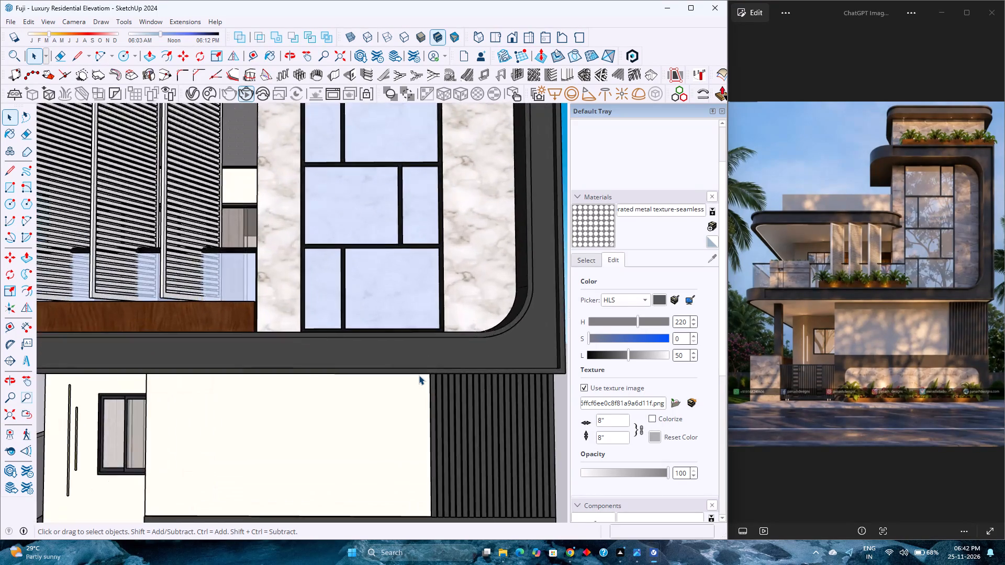
pyautogui.scroll(-3, 419, 375)
pyautogui.scroll(4, 419, 375)
pyautogui.scroll(-4, 419, 375)
pyautogui.scroll(4, 419, 375)
pyautogui.scroll(-1, 419, 375)
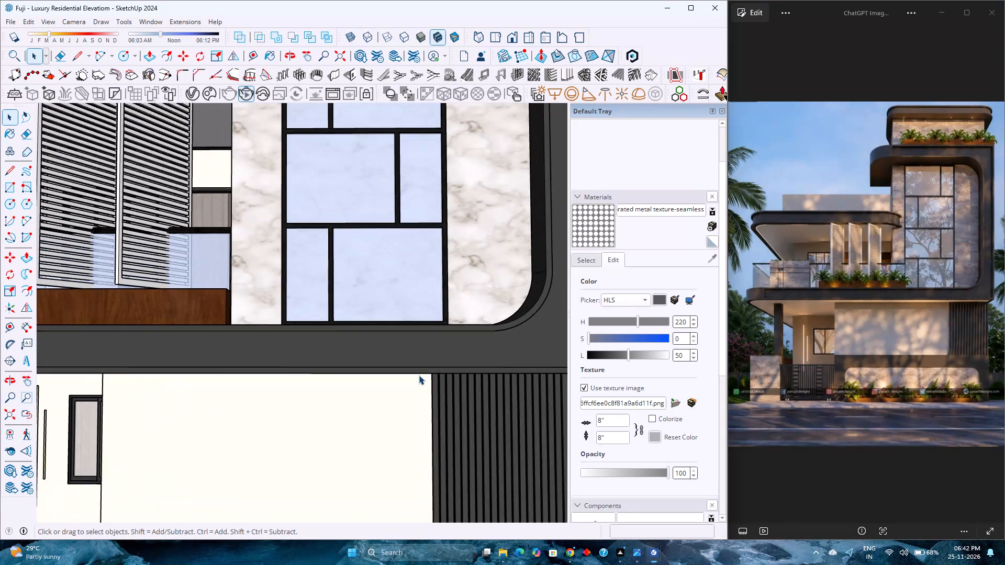
pyautogui.scroll(-1, 419, 375)
pyautogui.scroll(2, 419, 375)
pyautogui.scroll(-5, 419, 375)
pyautogui.scroll(4, 419, 375)
pyautogui.scroll(-3, 419, 375)
pyautogui.scroll(3, 419, 375)
pyautogui.scroll(-4, 419, 375)
pyautogui.scroll(1, 419, 375)
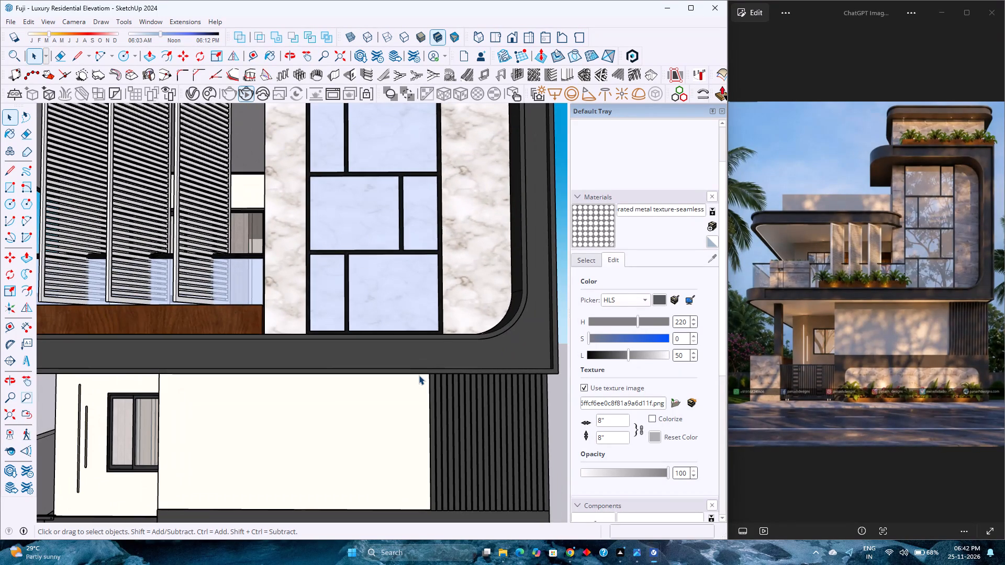
pyautogui.scroll(3, 419, 375)
pyautogui.scroll(-4, 419, 375)
pyautogui.scroll(4, 419, 375)
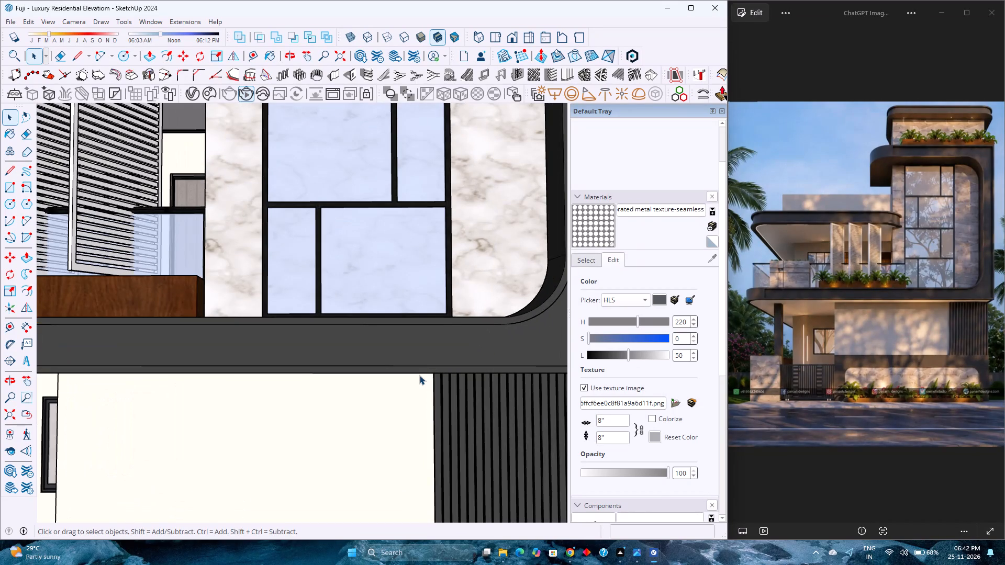
pyautogui.scroll(-4, 419, 375)
pyautogui.scroll(4, 419, 375)
pyautogui.scroll(-4, 419, 375)
pyautogui.scroll(3, 419, 375)
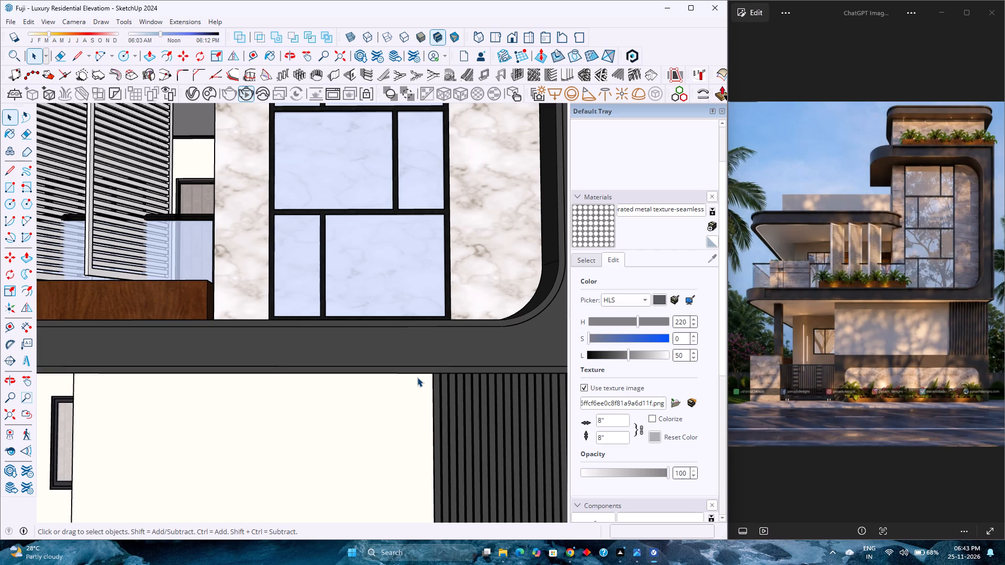
# Inspect the dark slab band where it meets the tall window's base, marble cladding and vertical fluted panel below.
pyautogui.scroll(-4, 437, 341)
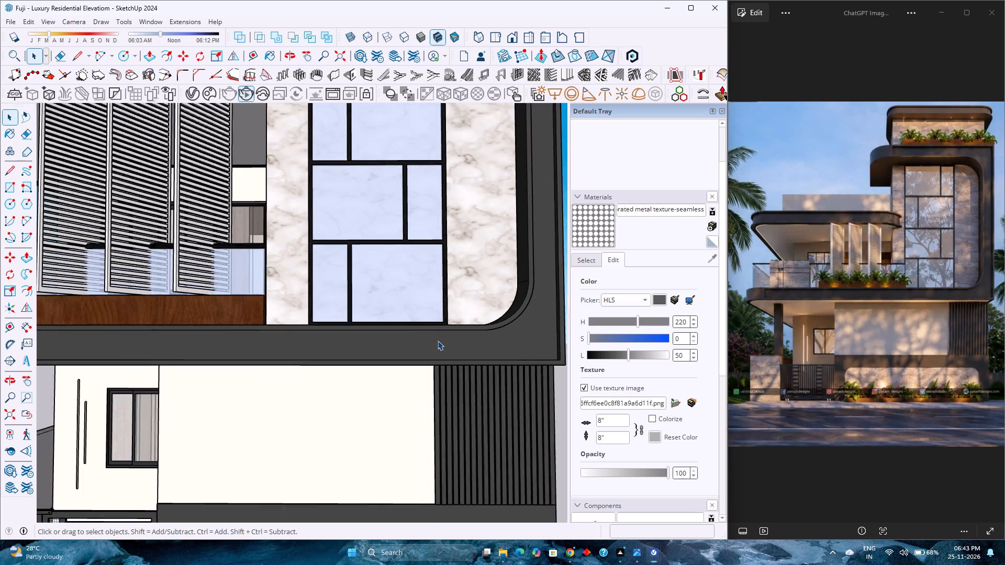
pyautogui.scroll(4, 438, 341)
pyautogui.scroll(-3, 439, 341)
pyautogui.scroll(3, 439, 341)
pyautogui.scroll(-4, 439, 341)
pyautogui.scroll(4, 439, 342)
pyautogui.scroll(-4, 439, 342)
pyautogui.scroll(4, 439, 343)
pyautogui.scroll(-4, 439, 343)
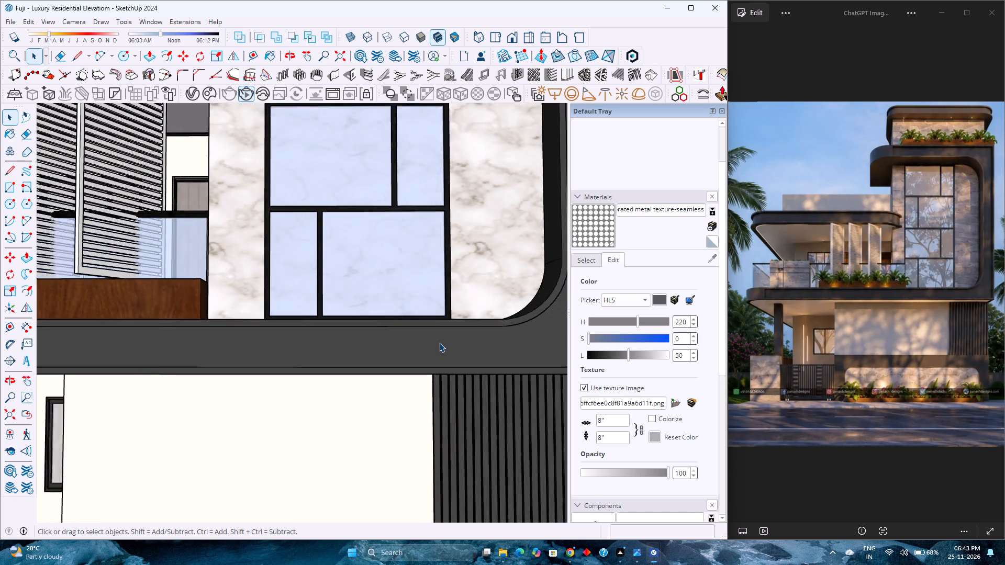
pyautogui.scroll(4, 439, 343)
pyautogui.scroll(-4, 439, 343)
pyautogui.scroll(4, 439, 343)
pyautogui.scroll(-4, 439, 343)
pyautogui.scroll(4, 439, 343)
pyautogui.scroll(-4, 439, 343)
pyautogui.scroll(4, 439, 343)
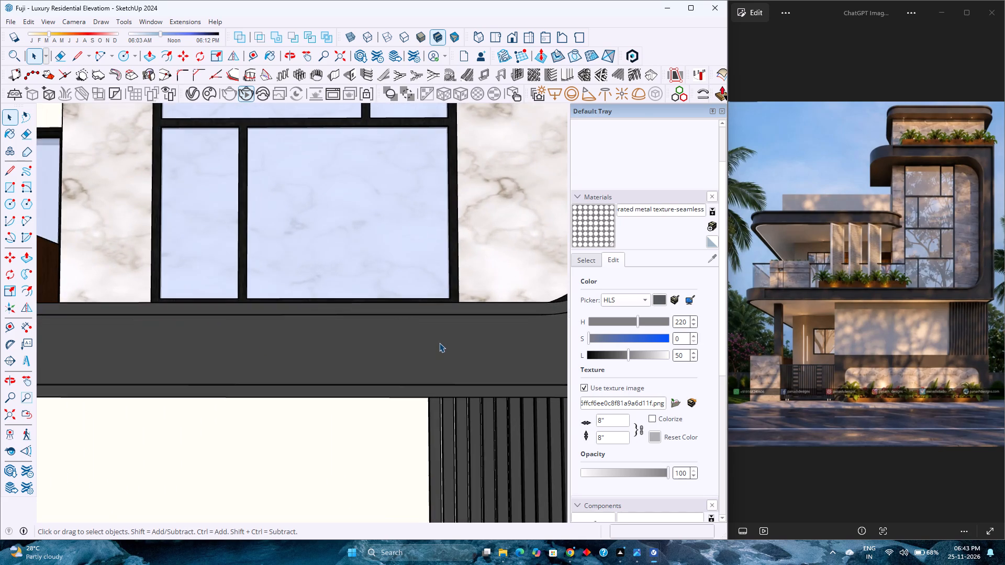
pyautogui.scroll(-4, 439, 343)
pyautogui.scroll(3, 439, 343)
pyautogui.scroll(-3, 439, 343)
pyautogui.scroll(3, 440, 343)
pyautogui.scroll(-3, 440, 343)
pyautogui.scroll(3, 440, 343)
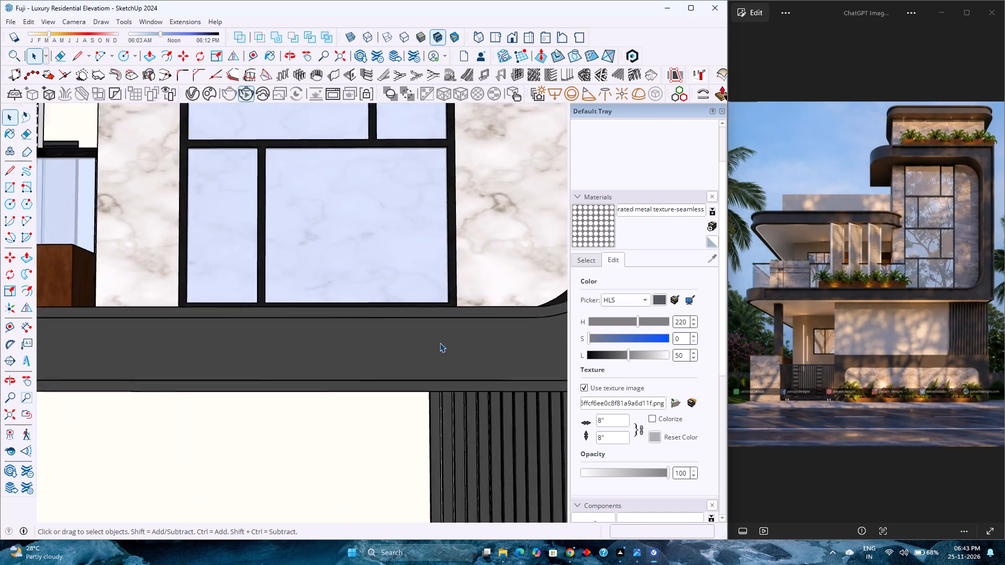
pyautogui.scroll(1, 440, 343)
pyautogui.scroll(-5, 440, 343)
pyautogui.scroll(4, 440, 343)
pyautogui.scroll(-3, 440, 343)
pyautogui.scroll(3, 440, 343)
pyautogui.scroll(-4, 440, 343)
pyautogui.scroll(4, 440, 343)
pyautogui.scroll(-4, 440, 343)
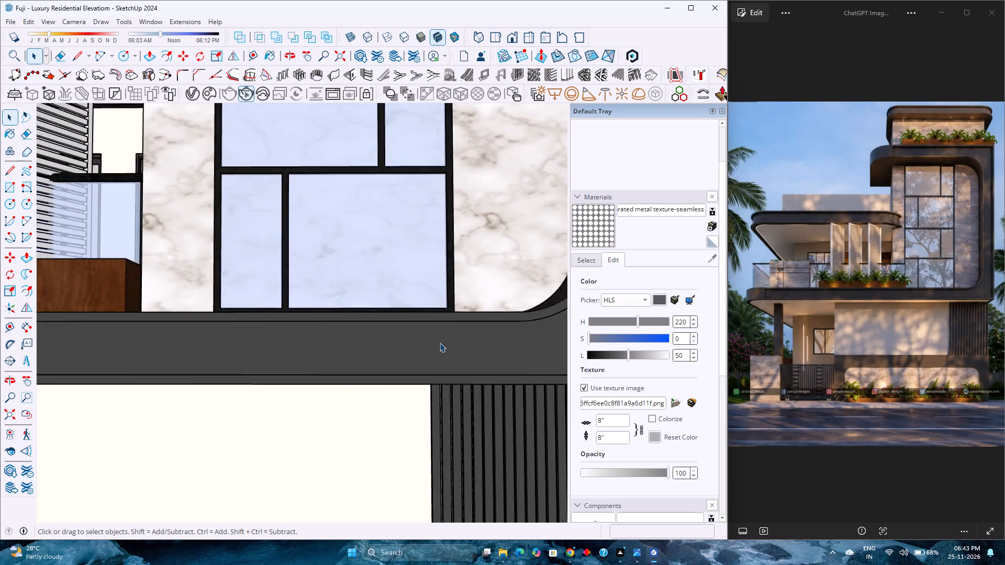
pyautogui.scroll(3, 440, 343)
pyautogui.scroll(-2, 440, 343)
pyautogui.scroll(3, 440, 343)
pyautogui.scroll(-1, 440, 343)
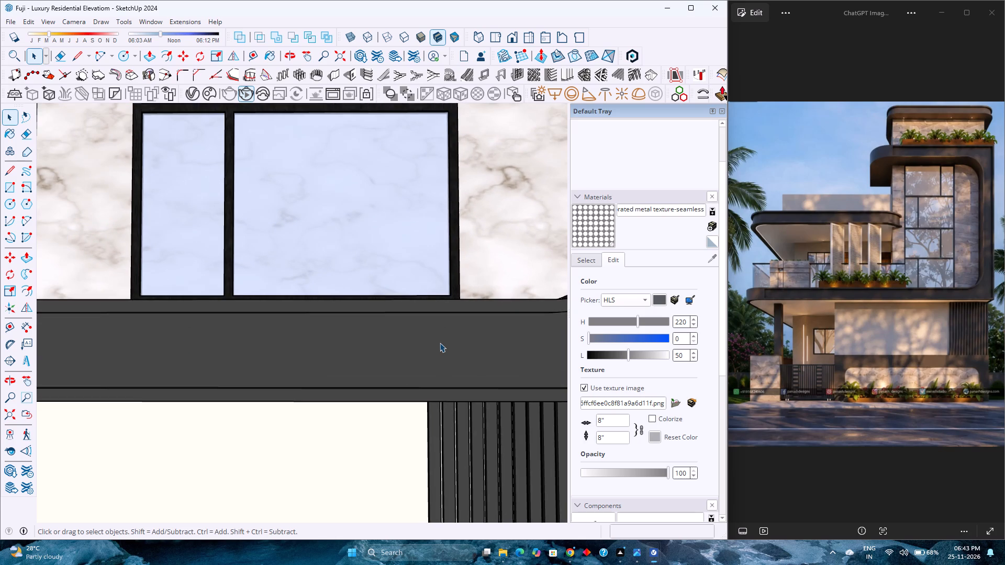
pyautogui.scroll(-2, 440, 343)
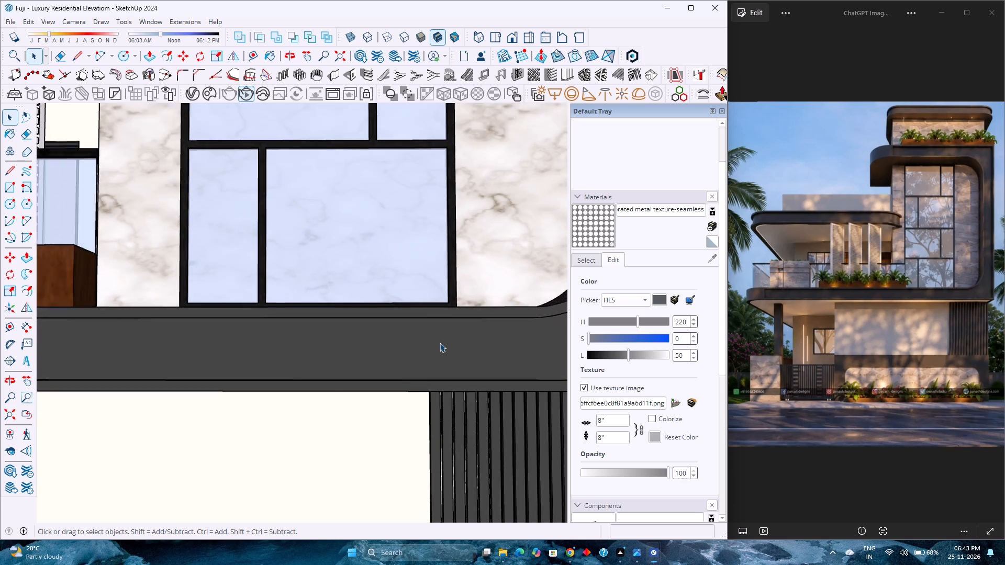
pyautogui.scroll(3, 440, 347)
pyautogui.scroll(-20, 440, 347)
pyautogui.scroll(-4, 440, 347)
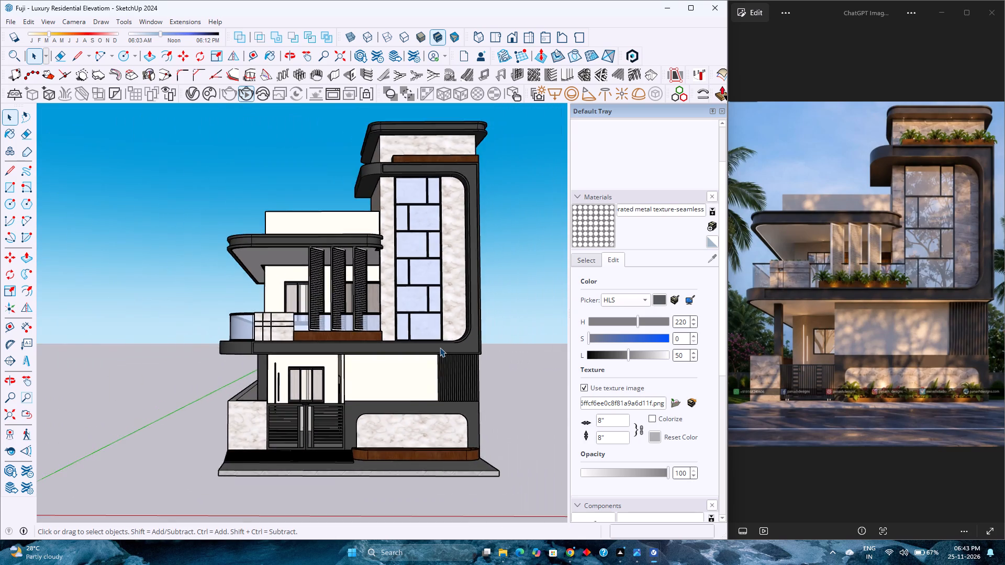
# Review the whole building's massing from a slightly raised, distant front view.
pyautogui.scroll(-6, 440, 347)
pyautogui.moveTo(440, 347); pyautogui.dragTo(394, 377, button='middle')
pyautogui.scroll(-8, 394, 377)
pyautogui.scroll(4, 394, 373)
pyautogui.scroll(-4, 394, 373)
pyautogui.scroll(4, 394, 373)
pyautogui.scroll(-5, 394, 373)
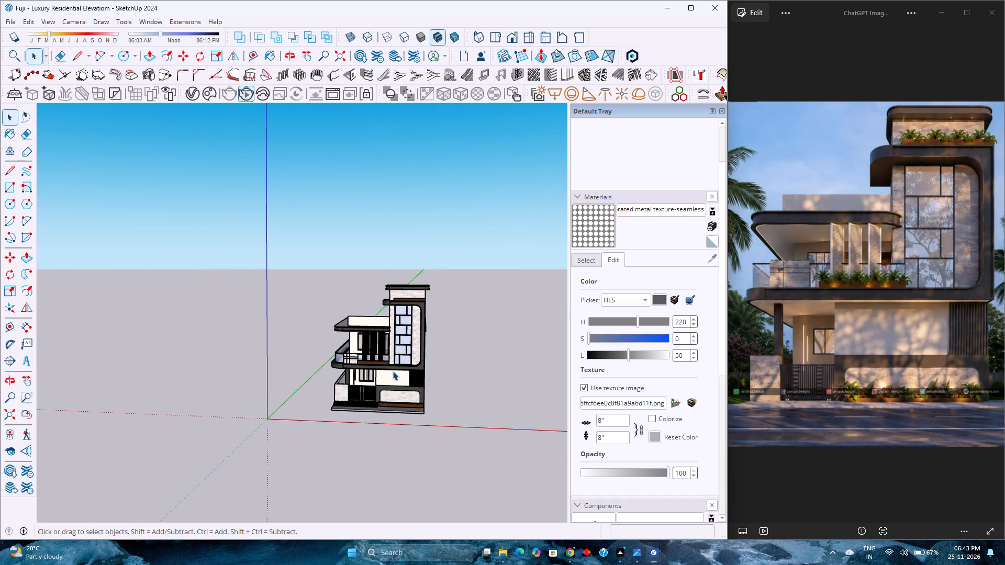
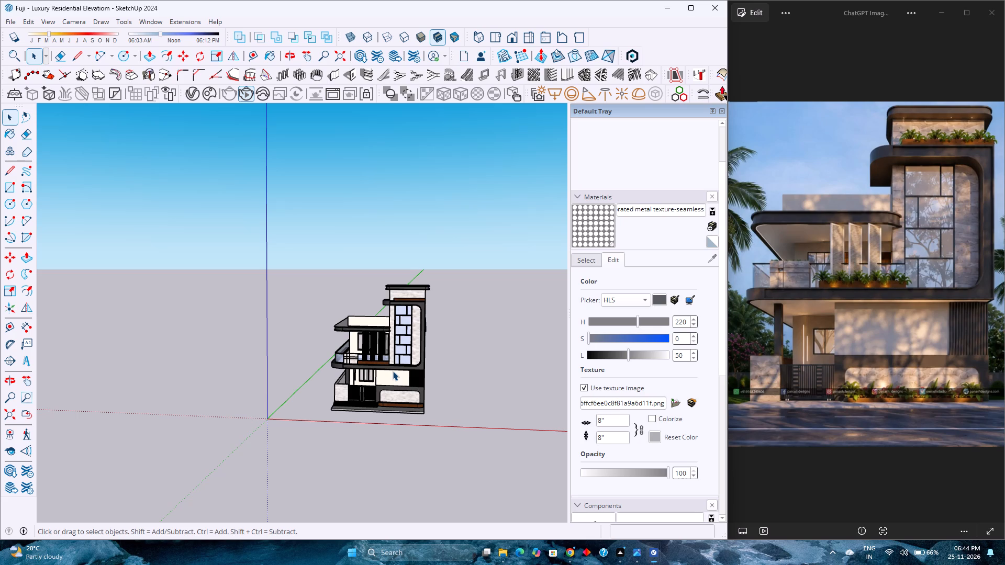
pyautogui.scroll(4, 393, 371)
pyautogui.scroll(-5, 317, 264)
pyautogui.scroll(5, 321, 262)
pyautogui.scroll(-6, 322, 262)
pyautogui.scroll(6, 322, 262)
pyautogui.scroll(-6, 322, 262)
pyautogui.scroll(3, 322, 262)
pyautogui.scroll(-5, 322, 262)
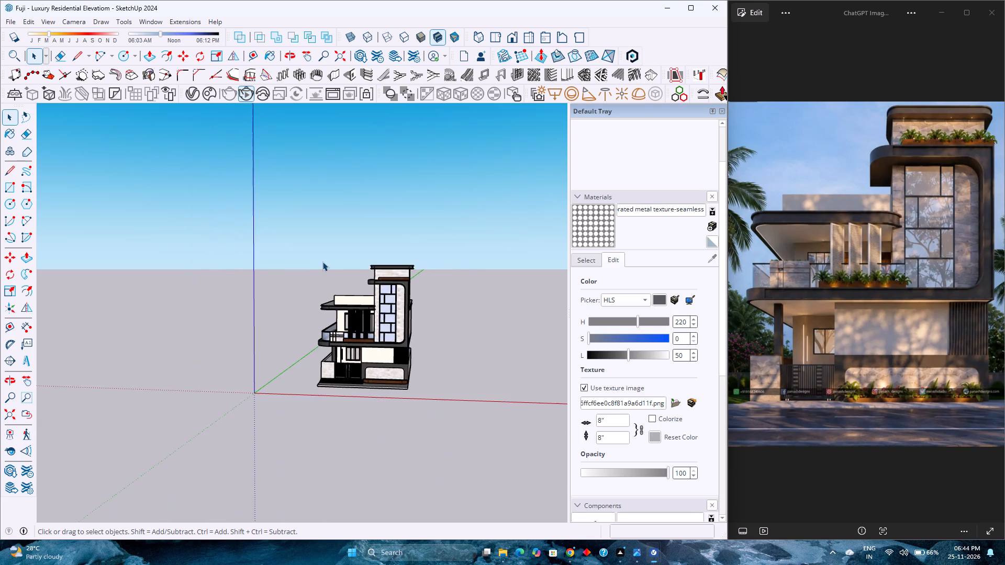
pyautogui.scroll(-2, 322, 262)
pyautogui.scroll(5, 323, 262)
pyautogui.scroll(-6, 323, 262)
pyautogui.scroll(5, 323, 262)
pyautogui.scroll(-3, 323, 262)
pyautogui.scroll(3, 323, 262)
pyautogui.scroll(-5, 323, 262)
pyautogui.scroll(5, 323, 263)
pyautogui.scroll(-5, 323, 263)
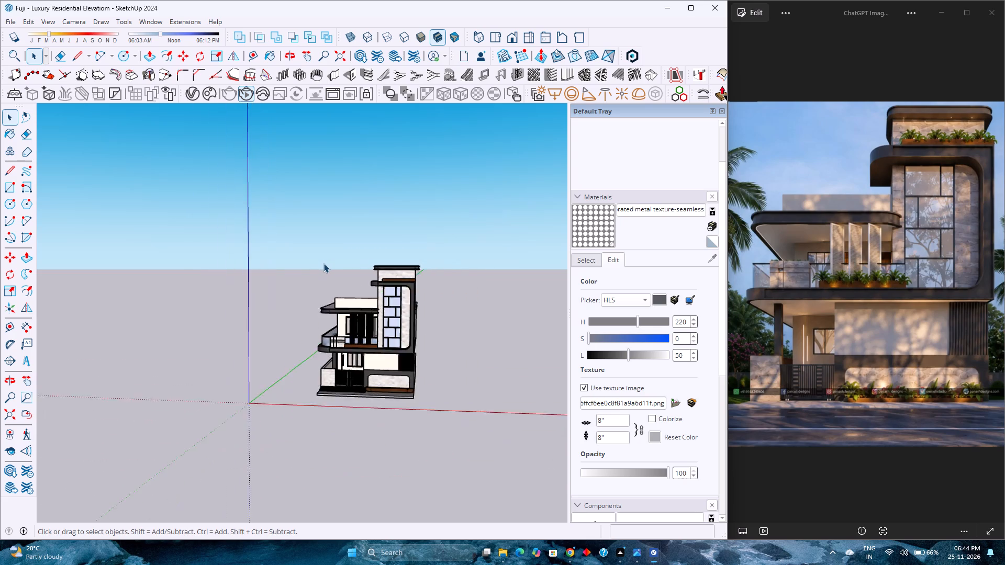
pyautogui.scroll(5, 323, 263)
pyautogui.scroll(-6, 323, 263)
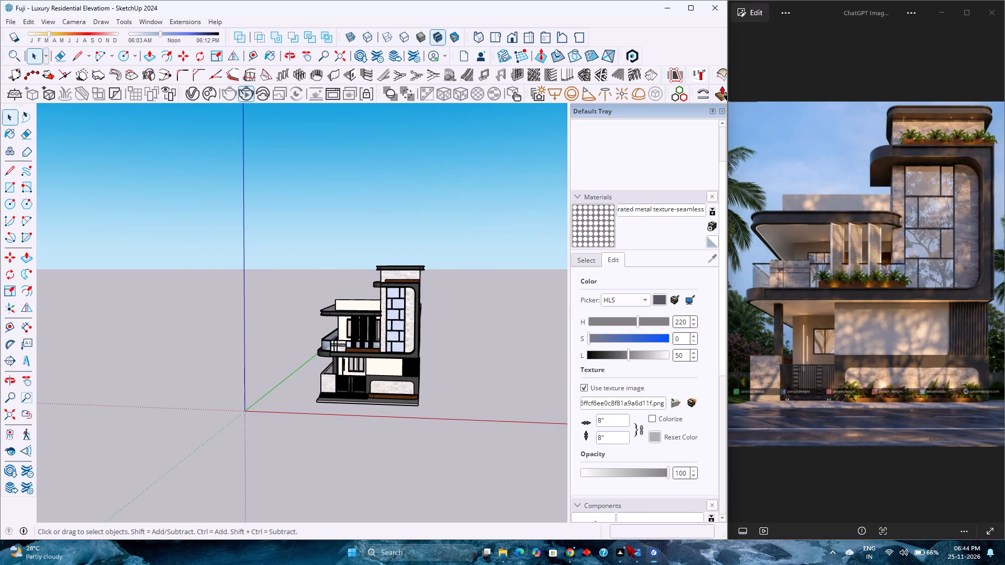
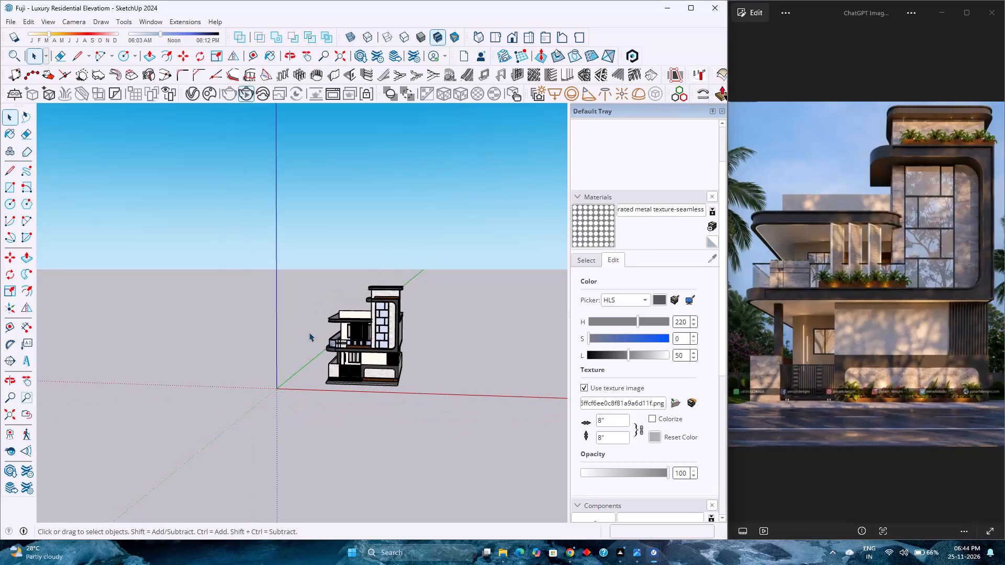
# Examine the whole building in the front view, comparing its massing and facade proportions with the reference image.
pyautogui.scroll(-1, 312, 335)
pyautogui.scroll(5, 339, 354)
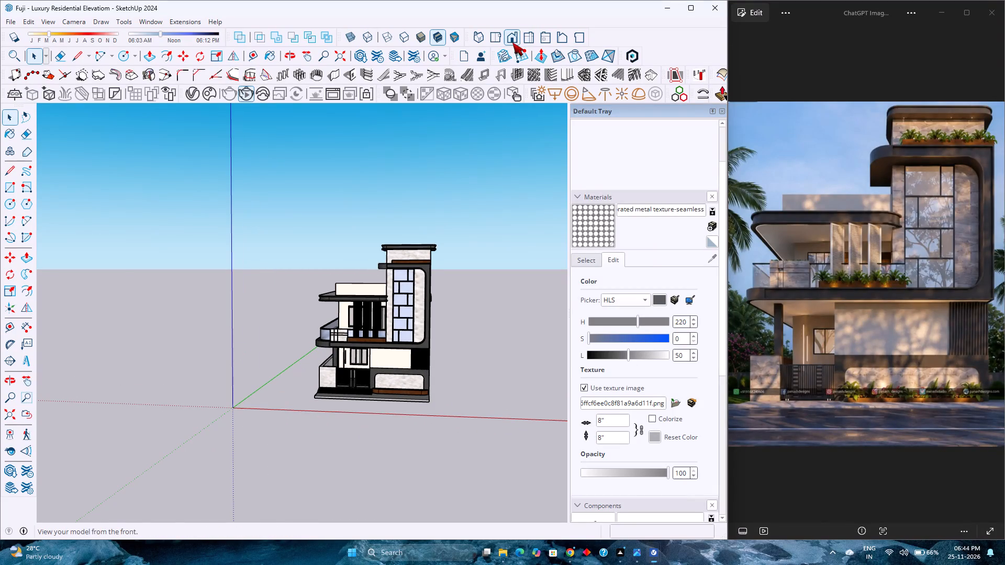
pyautogui.click(512, 42)
pyautogui.click(6, 415)
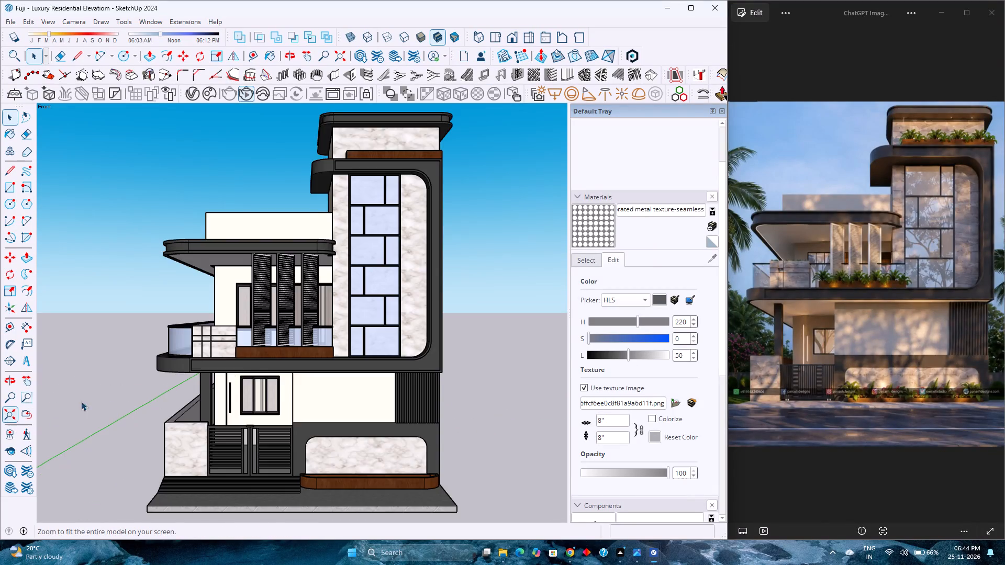
pyautogui.scroll(-3, 384, 323)
pyautogui.scroll(3, 384, 323)
pyautogui.scroll(-3, 384, 323)
pyautogui.scroll(2, 384, 323)
pyautogui.scroll(-2, 384, 323)
pyautogui.scroll(2, 384, 323)
pyautogui.scroll(-2, 384, 323)
pyautogui.scroll(2, 384, 323)
pyautogui.scroll(-2, 384, 323)
pyautogui.scroll(1, 384, 323)
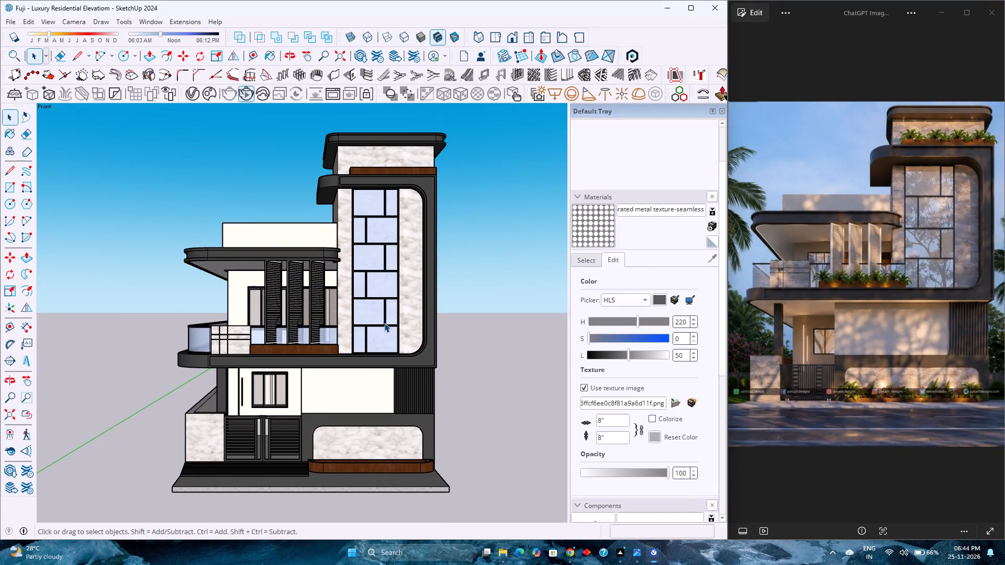
pyautogui.scroll(1, 384, 323)
pyautogui.scroll(-1, 384, 323)
pyautogui.scroll(2, 365, 340)
pyautogui.scroll(-3, 365, 340)
pyautogui.scroll(3, 365, 340)
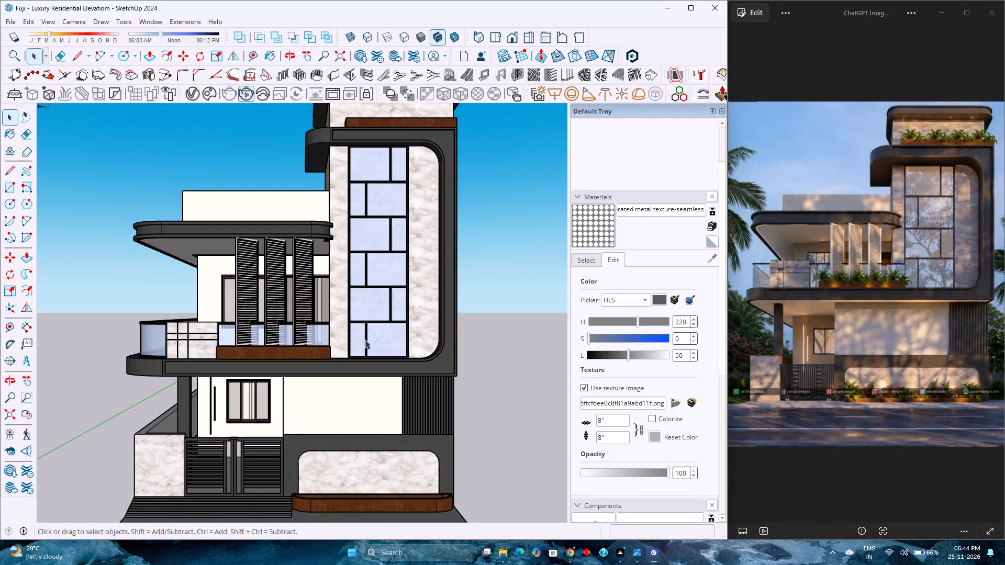
pyautogui.scroll(-4, 365, 340)
pyautogui.scroll(4, 365, 340)
pyautogui.scroll(-4, 365, 340)
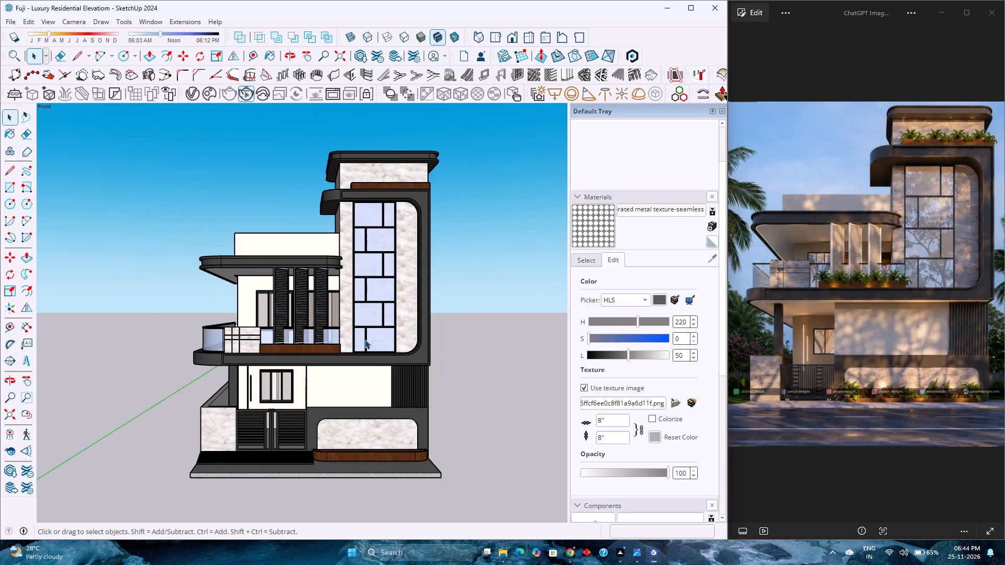
pyautogui.scroll(3, 365, 340)
pyautogui.scroll(-3, 365, 340)
pyautogui.scroll(3, 365, 340)
pyautogui.scroll(-3, 365, 340)
pyautogui.scroll(3, 365, 340)
pyautogui.scroll(-3, 365, 340)
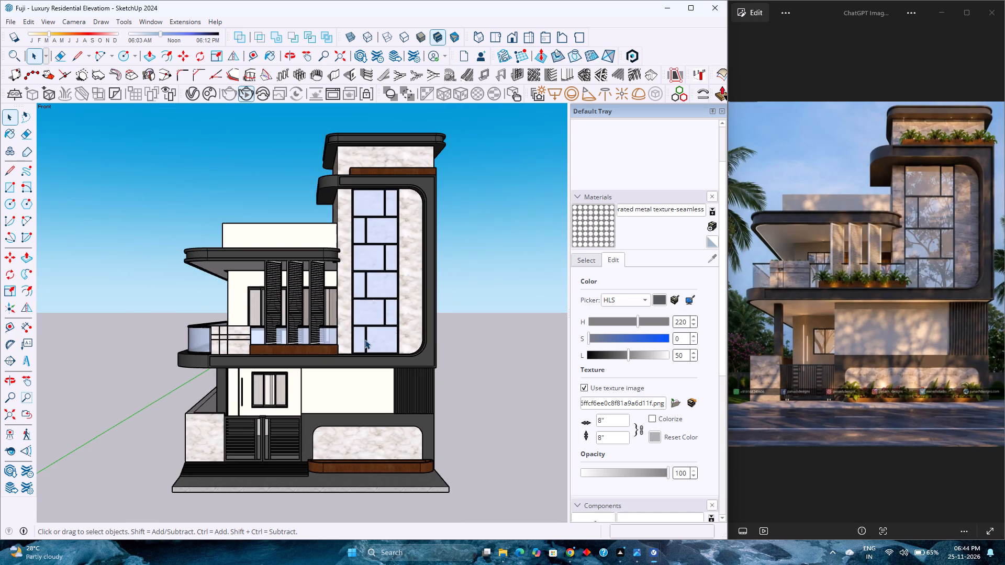
pyautogui.scroll(-4, 365, 340)
pyautogui.scroll(4, 365, 340)
pyautogui.scroll(-4, 365, 340)
pyautogui.scroll(4, 365, 340)
pyautogui.scroll(-3, 365, 340)
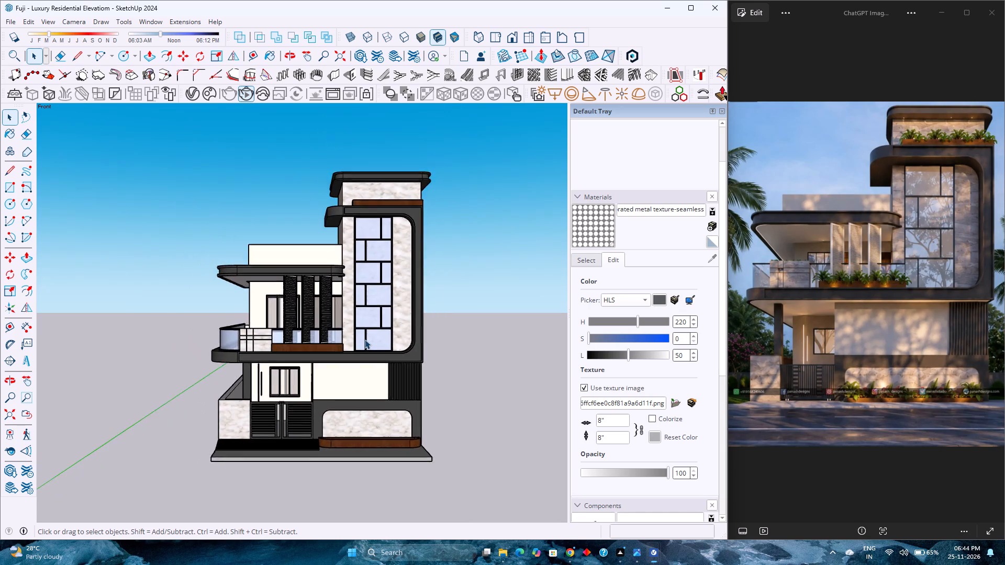
pyautogui.scroll(2, 365, 340)
pyautogui.scroll(-2, 365, 340)
pyautogui.scroll(2, 365, 340)
pyautogui.scroll(-3, 365, 340)
pyautogui.scroll(2, 365, 340)
pyautogui.scroll(-2, 365, 340)
pyautogui.scroll(3, 365, 340)
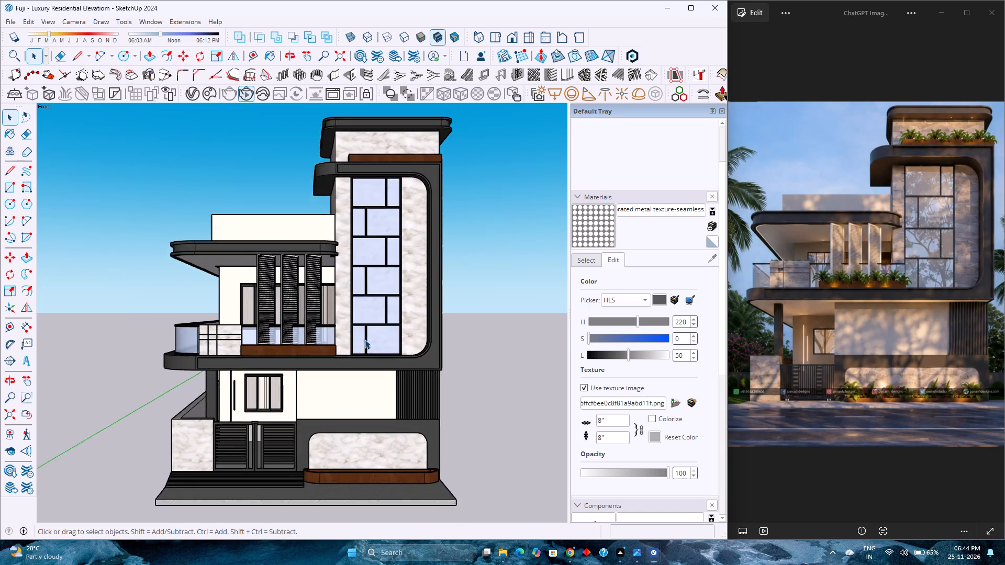
pyautogui.scroll(-2, 365, 340)
pyautogui.scroll(2, 365, 340)
pyautogui.scroll(-3, 365, 340)
pyautogui.scroll(3, 365, 340)
pyautogui.scroll(-3, 365, 340)
pyautogui.scroll(3, 365, 340)
pyautogui.scroll(-3, 365, 340)
pyautogui.scroll(3, 365, 340)
pyautogui.scroll(-3, 365, 340)
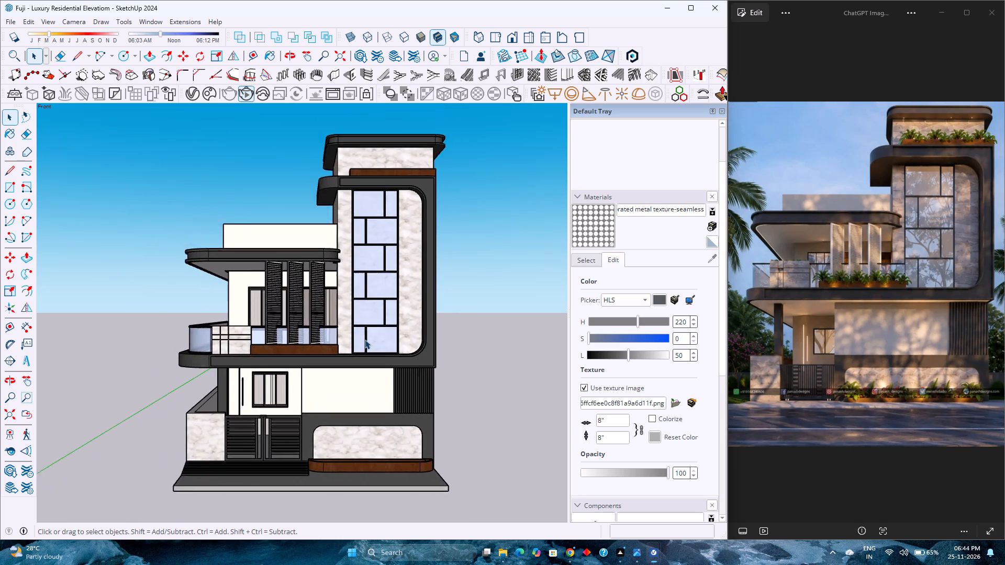
pyautogui.scroll(3, 365, 340)
pyautogui.scroll(-3, 365, 340)
pyautogui.scroll(3, 365, 340)
pyautogui.scroll(-4, 365, 340)
pyautogui.scroll(4, 365, 340)
pyautogui.scroll(-3, 365, 340)
pyautogui.scroll(2, 365, 340)
pyautogui.scroll(-3, 365, 340)
pyautogui.scroll(2, 365, 340)
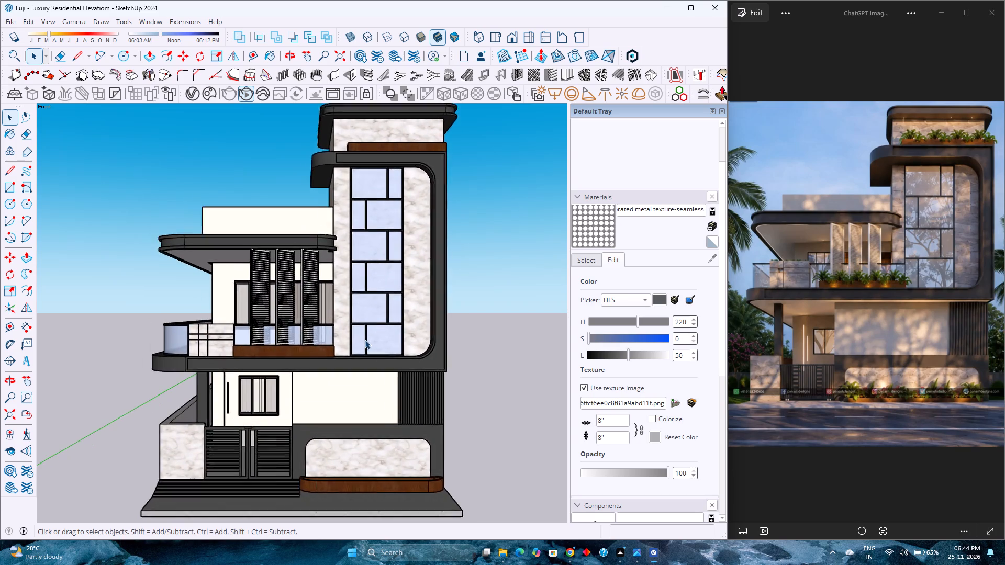
pyautogui.scroll(1, 365, 340)
pyautogui.scroll(-3, 365, 340)
pyautogui.scroll(3, 365, 340)
pyautogui.scroll(-2, 365, 340)
pyautogui.scroll(2, 365, 340)
pyautogui.scroll(-7, 365, 340)
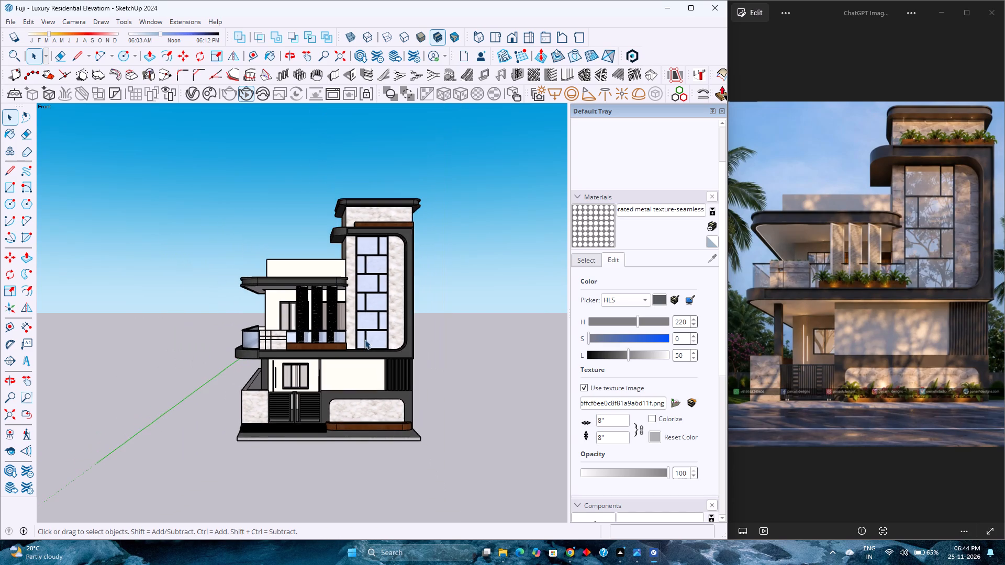
pyautogui.scroll(4, 365, 340)
pyautogui.scroll(-4, 365, 340)
pyautogui.scroll(3, 365, 340)
pyautogui.scroll(-1, 365, 340)
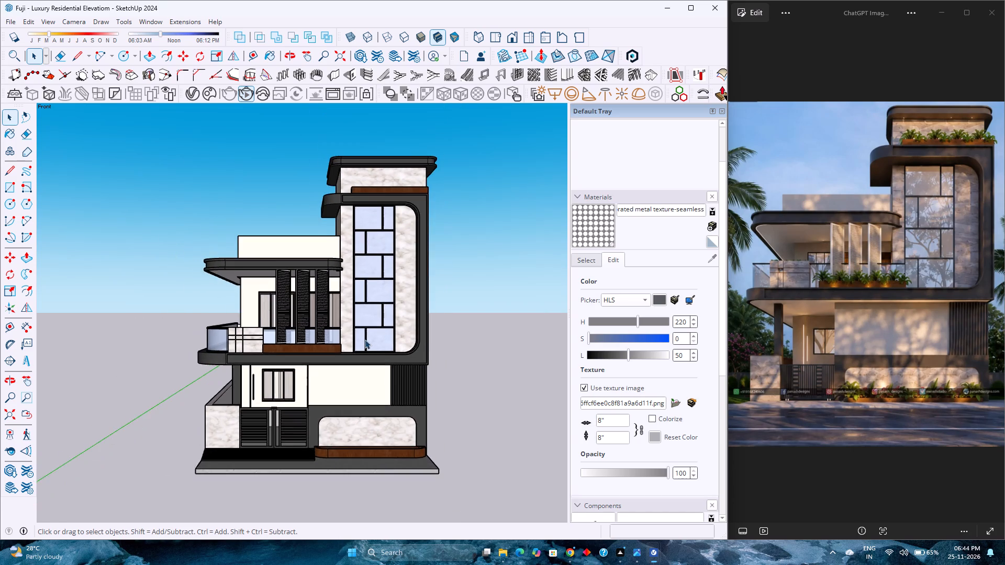
pyautogui.scroll(1, 365, 340)
pyautogui.scroll(-2, 365, 340)
pyautogui.scroll(3, 365, 340)
pyautogui.scroll(-3, 365, 340)
pyautogui.scroll(3, 365, 340)
pyautogui.scroll(-4, 365, 340)
pyautogui.scroll(3, 365, 340)
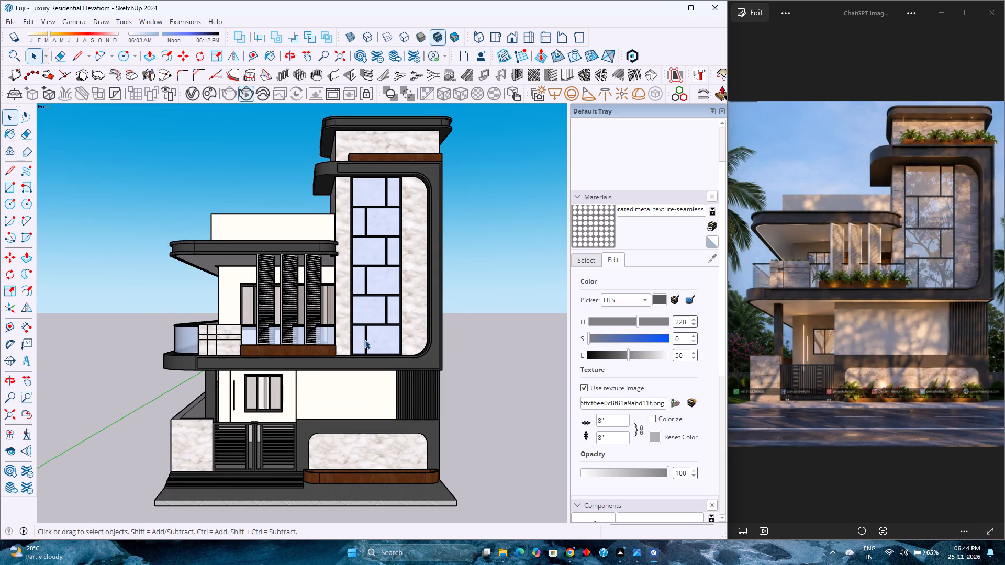
pyautogui.scroll(-3, 365, 340)
pyautogui.scroll(3, 365, 340)
pyautogui.scroll(-3, 365, 340)
pyautogui.scroll(3, 365, 340)
pyautogui.scroll(-3, 365, 340)
pyautogui.scroll(3, 365, 340)
pyautogui.scroll(-4, 365, 340)
pyautogui.scroll(4, 365, 340)
pyautogui.scroll(-3, 365, 340)
pyautogui.scroll(3, 365, 340)
pyautogui.scroll(-4, 365, 340)
pyautogui.scroll(4, 365, 340)
pyautogui.scroll(-4, 365, 340)
pyautogui.scroll(3, 365, 340)
pyautogui.scroll(-3, 365, 340)
pyautogui.scroll(2, 365, 340)
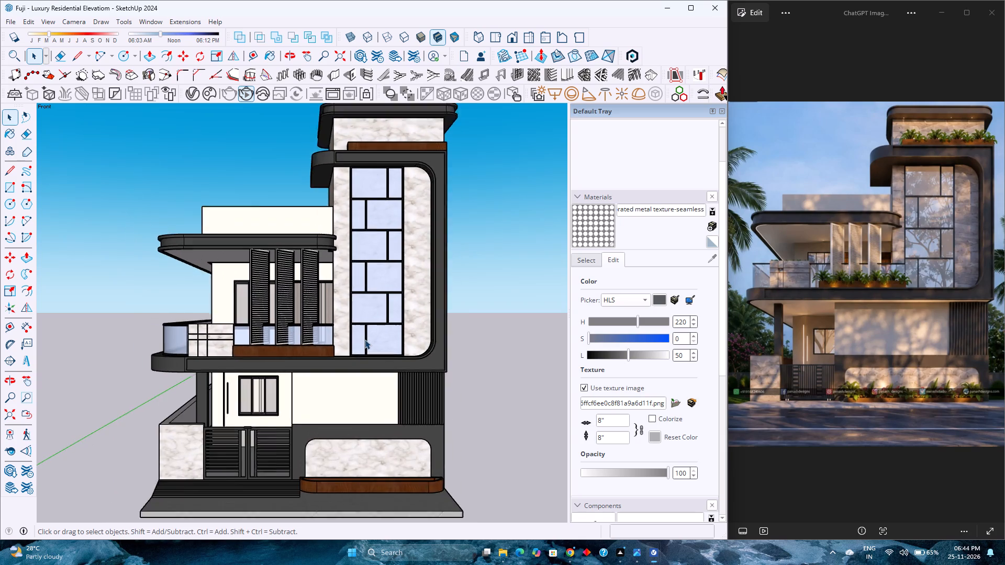
pyautogui.scroll(1, 365, 340)
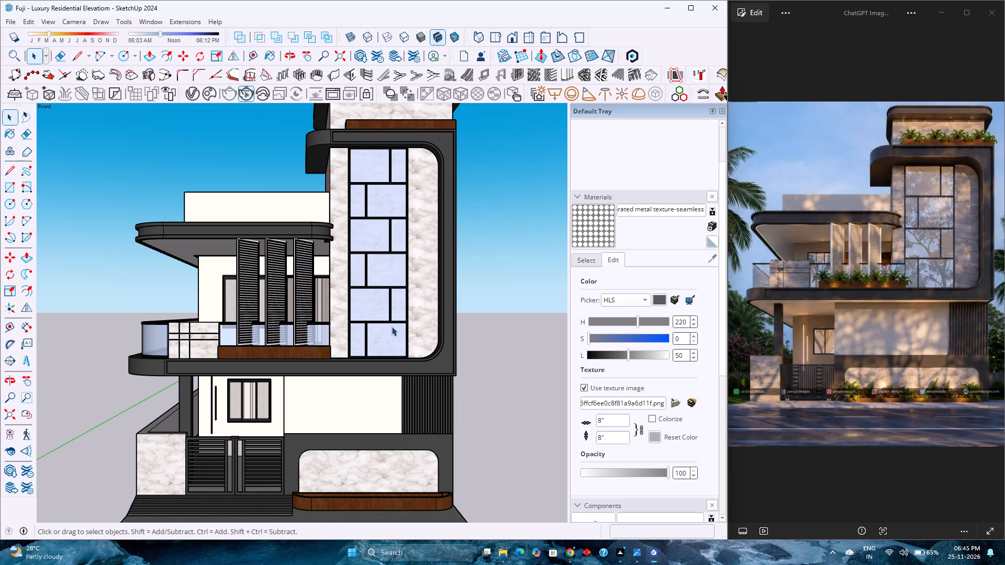
# Examine the tower glazing, marble cladding, louvre panels and balcony up close in the front view.
pyautogui.scroll(2, 378, 275)
pyautogui.scroll(-5, 378, 275)
pyautogui.scroll(3, 378, 275)
pyautogui.scroll(-4, 378, 275)
pyautogui.scroll(4, 378, 275)
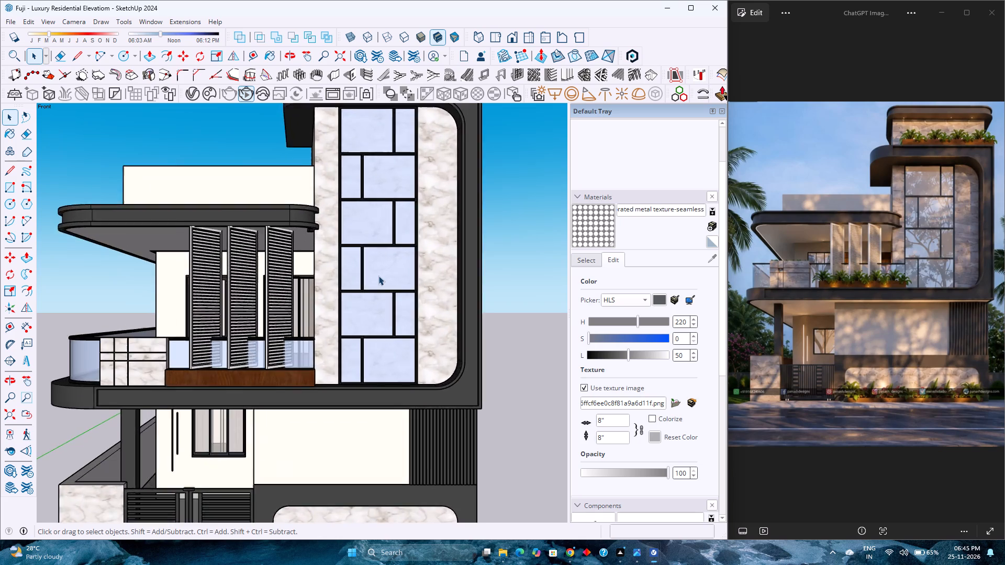
pyautogui.scroll(-3, 378, 278)
pyautogui.scroll(4, 378, 279)
pyautogui.scroll(-3, 378, 279)
pyautogui.scroll(2, 378, 279)
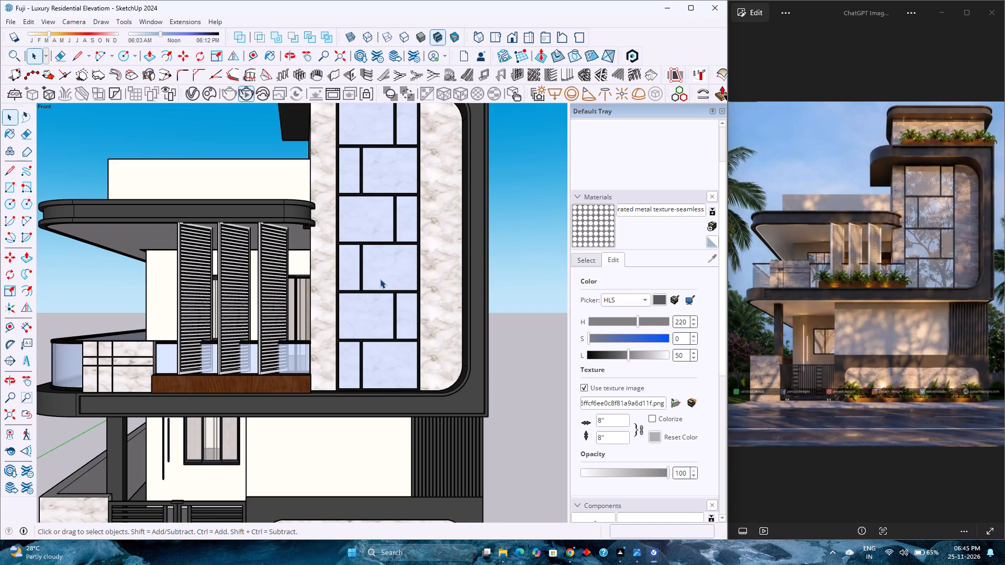
pyautogui.scroll(2, 384, 281)
pyautogui.scroll(-14, 388, 281)
pyautogui.scroll(4, 385, 281)
pyautogui.scroll(-3, 385, 282)
pyautogui.scroll(4, 385, 282)
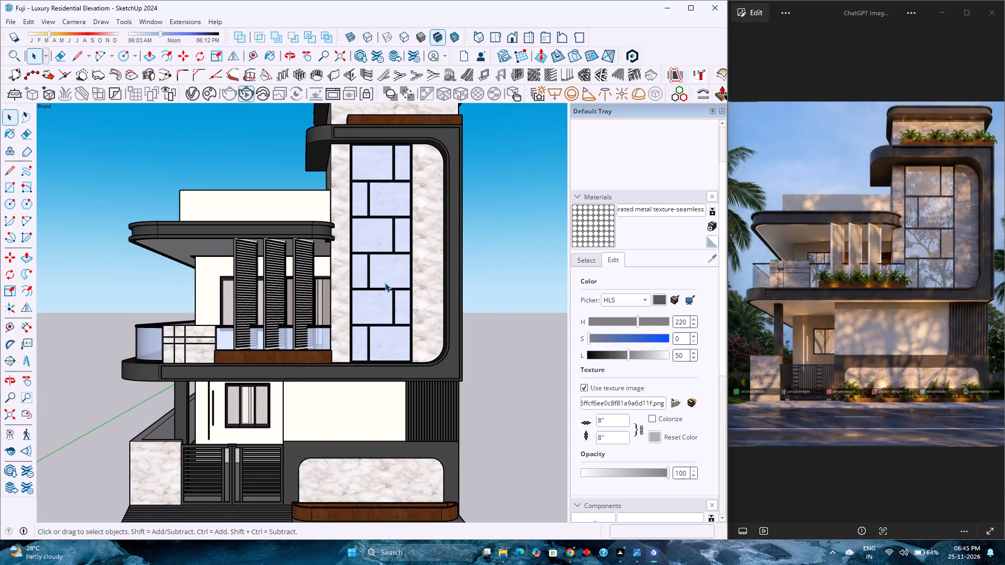
# Examine the whole building from an angled view showing the front facade and tower-side wall, including the balcony, louvres and boundary wall.
pyautogui.click(505, 32)
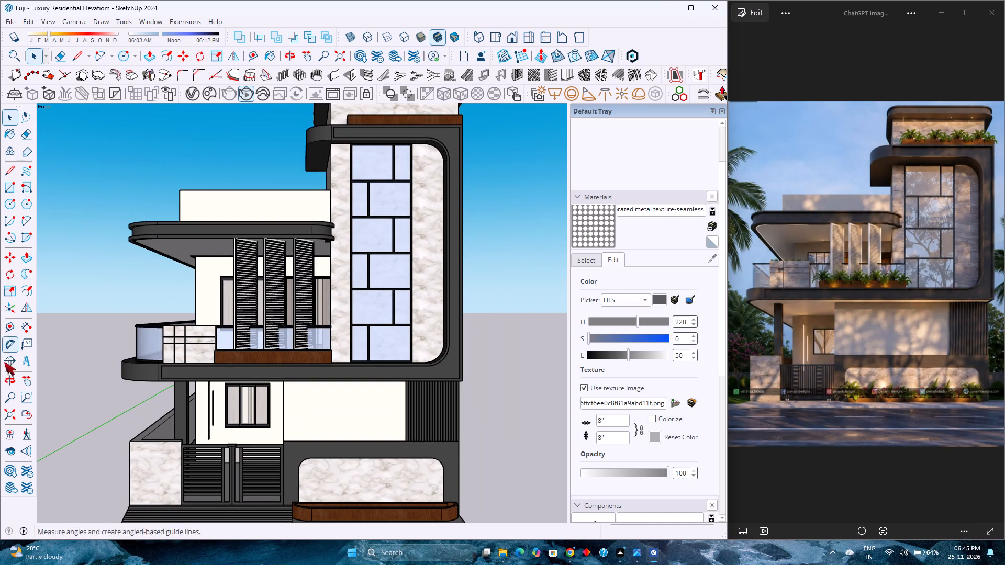
pyautogui.click(10, 419)
pyautogui.scroll(-2, 237, 366)
pyautogui.moveTo(326, 361); pyautogui.dragTo(184, 362, button='middle')
pyautogui.middleClick(184, 362)
pyautogui.scroll(2, 187, 362)
pyautogui.scroll(-4, 187, 362)
pyautogui.scroll(3, 187, 362)
pyautogui.scroll(-3, 187, 362)
pyautogui.scroll(3, 187, 362)
pyautogui.scroll(-3, 187, 361)
pyautogui.scroll(3, 188, 358)
pyautogui.scroll(-3, 188, 358)
pyautogui.scroll(3, 188, 358)
pyautogui.scroll(-3, 188, 357)
pyautogui.scroll(2, 189, 357)
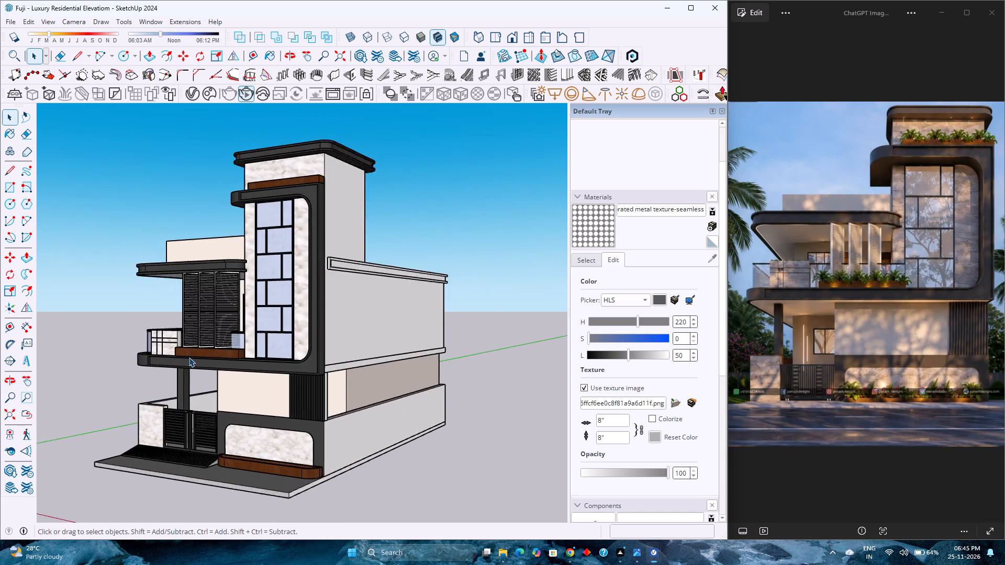
pyautogui.scroll(1, 189, 357)
pyautogui.scroll(-3, 189, 357)
pyautogui.scroll(3, 189, 357)
pyautogui.scroll(-4, 189, 357)
pyautogui.scroll(4, 189, 357)
pyautogui.scroll(-4, 189, 357)
pyautogui.scroll(3, 189, 357)
pyautogui.scroll(-2, 189, 357)
pyautogui.scroll(2, 189, 357)
pyautogui.scroll(-3, 189, 357)
pyautogui.scroll(3, 189, 357)
pyautogui.scroll(-2, 189, 357)
pyautogui.scroll(2, 189, 357)
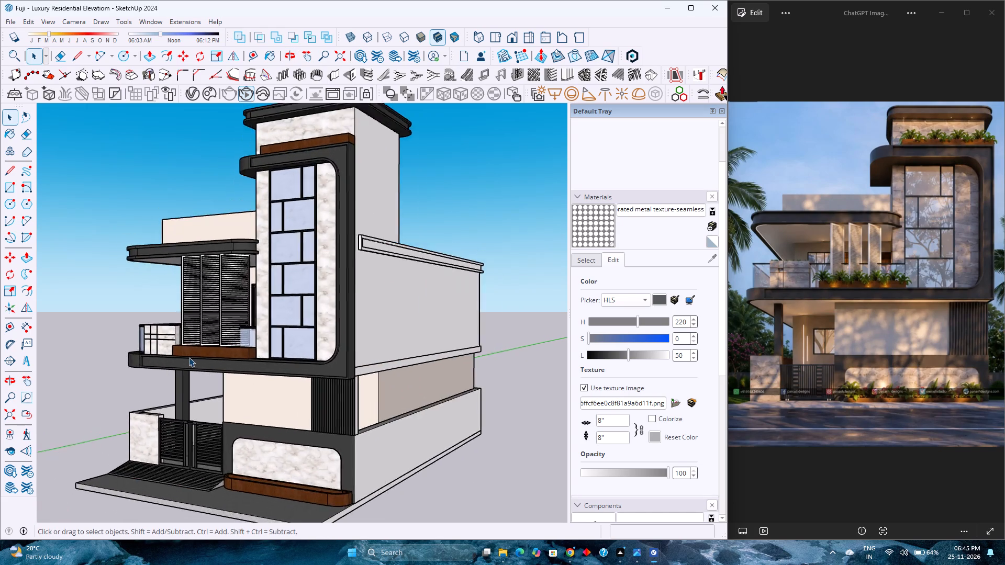
pyautogui.scroll(-3, 189, 357)
pyautogui.scroll(3, 189, 357)
pyautogui.scroll(-3, 189, 357)
pyautogui.scroll(3, 189, 357)
pyautogui.scroll(-4, 189, 357)
pyautogui.scroll(4, 189, 357)
pyautogui.scroll(-3, 189, 357)
pyautogui.scroll(3, 189, 357)
pyautogui.scroll(-3, 189, 357)
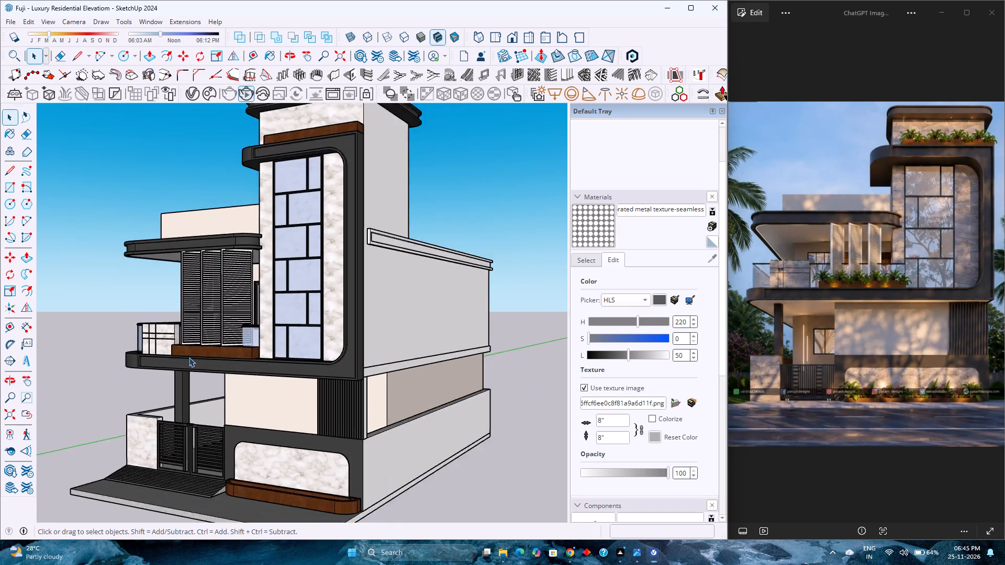
pyautogui.scroll(3, 189, 357)
pyautogui.scroll(-3, 189, 357)
pyautogui.scroll(3, 189, 357)
pyautogui.scroll(-3, 189, 357)
pyautogui.scroll(2, 189, 357)
pyautogui.scroll(-3, 189, 357)
pyautogui.scroll(4, 189, 357)
pyautogui.scroll(-3, 189, 357)
pyautogui.scroll(3, 189, 357)
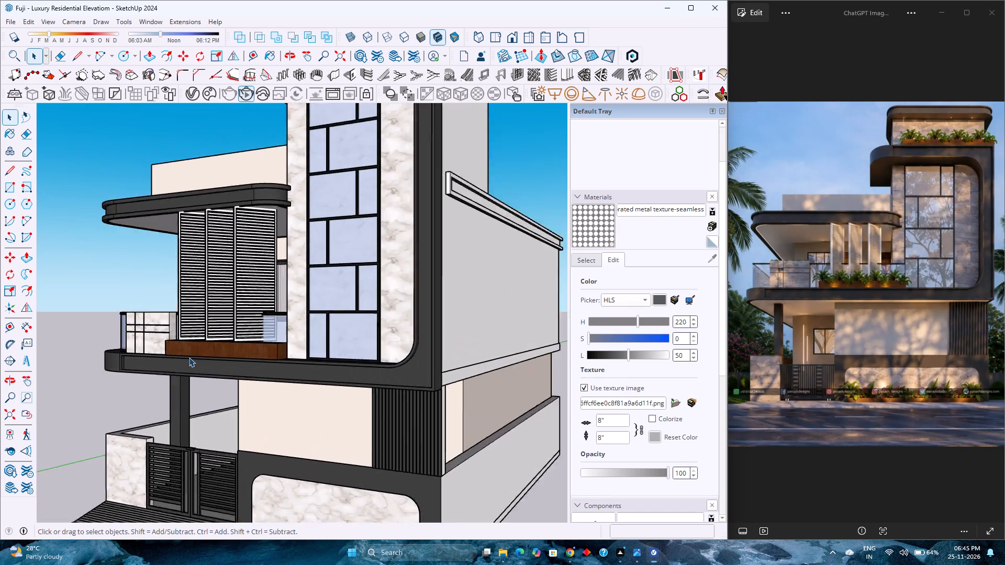
# Examine the first-floor balcony from the angled view, including the louvre panels, marble cladding, wooden planter and dark slab band.
pyautogui.scroll(-4, 189, 357)
pyautogui.scroll(3, 189, 357)
pyautogui.scroll(-3, 189, 357)
pyautogui.scroll(3, 189, 357)
pyautogui.scroll(-3, 189, 357)
pyautogui.scroll(3, 189, 357)
pyautogui.scroll(-3, 189, 357)
pyautogui.scroll(3, 189, 357)
pyautogui.scroll(-1, 189, 357)
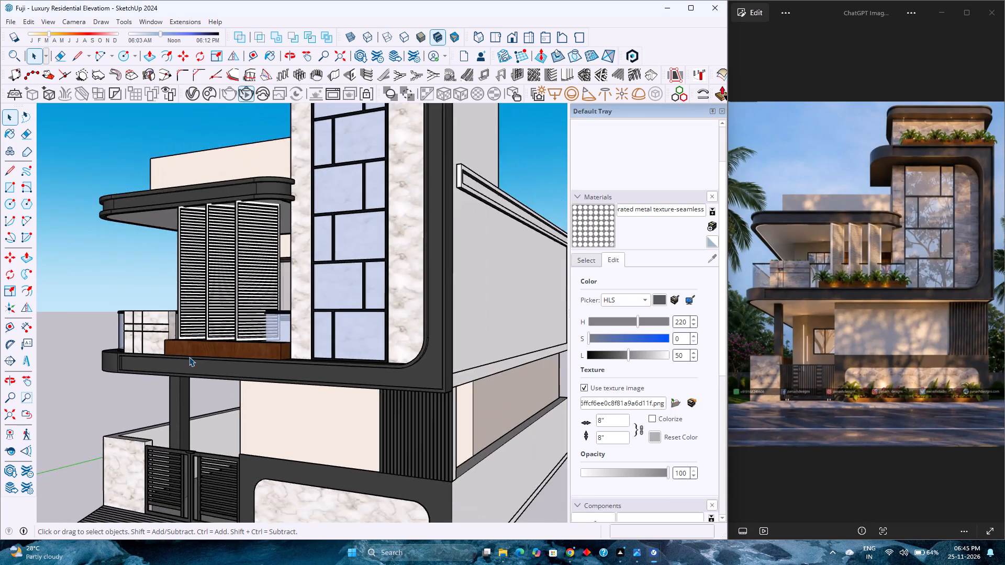
pyautogui.scroll(-2, 189, 357)
pyautogui.scroll(3, 189, 357)
pyautogui.scroll(-3, 189, 357)
pyautogui.scroll(3, 189, 357)
pyautogui.scroll(-2, 189, 357)
pyautogui.scroll(2, 189, 357)
pyautogui.scroll(-3, 189, 357)
pyautogui.scroll(3, 189, 357)
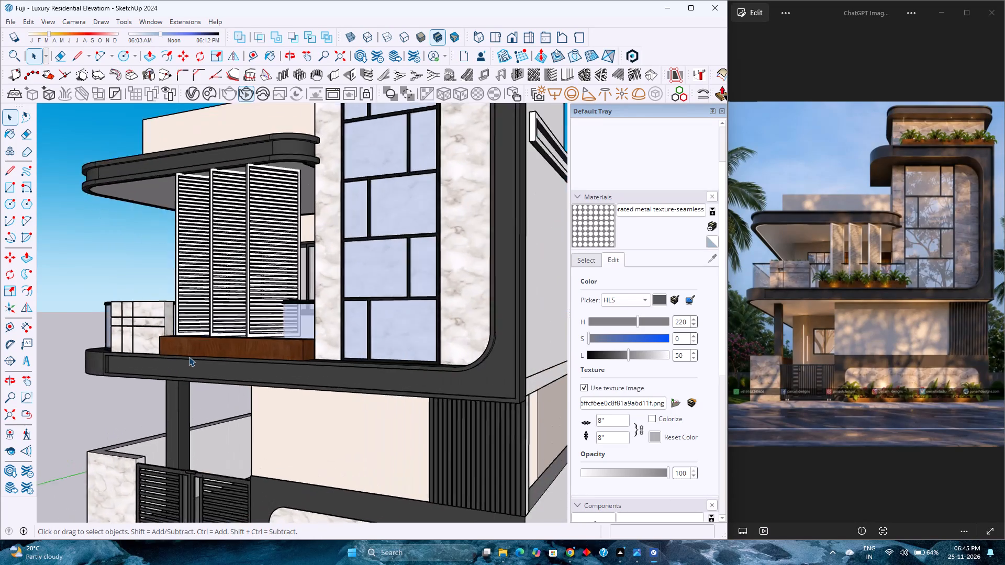
pyautogui.scroll(-3, 189, 357)
pyautogui.scroll(3, 189, 357)
pyautogui.scroll(-3, 189, 357)
pyautogui.scroll(3, 189, 357)
pyautogui.scroll(-4, 189, 357)
pyautogui.scroll(3, 189, 357)
pyautogui.scroll(-3, 189, 357)
pyautogui.scroll(4, 189, 357)
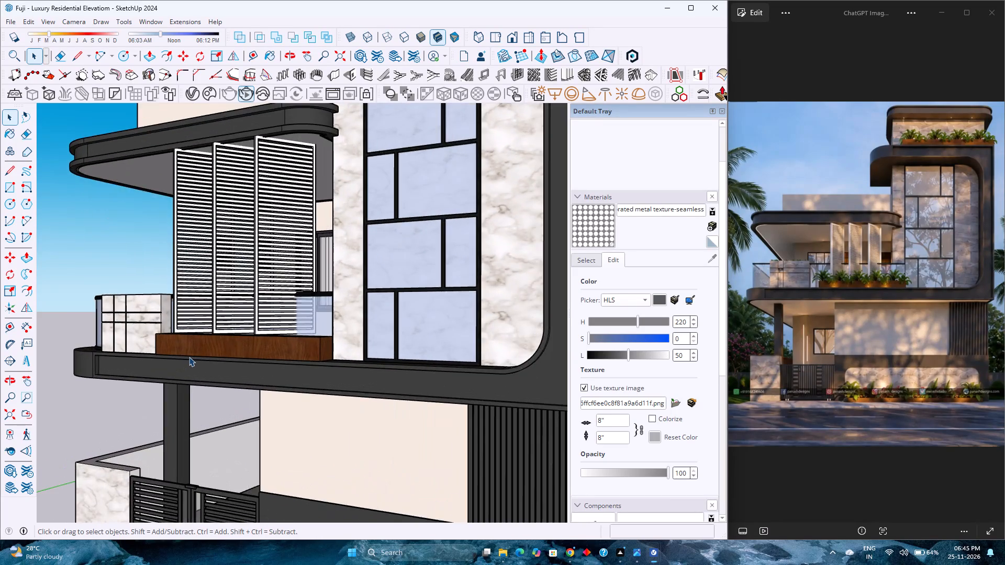
pyautogui.scroll(-4, 189, 357)
pyautogui.scroll(4, 189, 357)
pyautogui.scroll(-4, 189, 356)
pyautogui.scroll(3, 189, 356)
pyautogui.scroll(-3, 189, 356)
pyautogui.scroll(3, 189, 356)
pyautogui.scroll(-2, 189, 356)
pyautogui.scroll(2, 189, 356)
pyautogui.scroll(-3, 189, 356)
pyautogui.scroll(3, 189, 356)
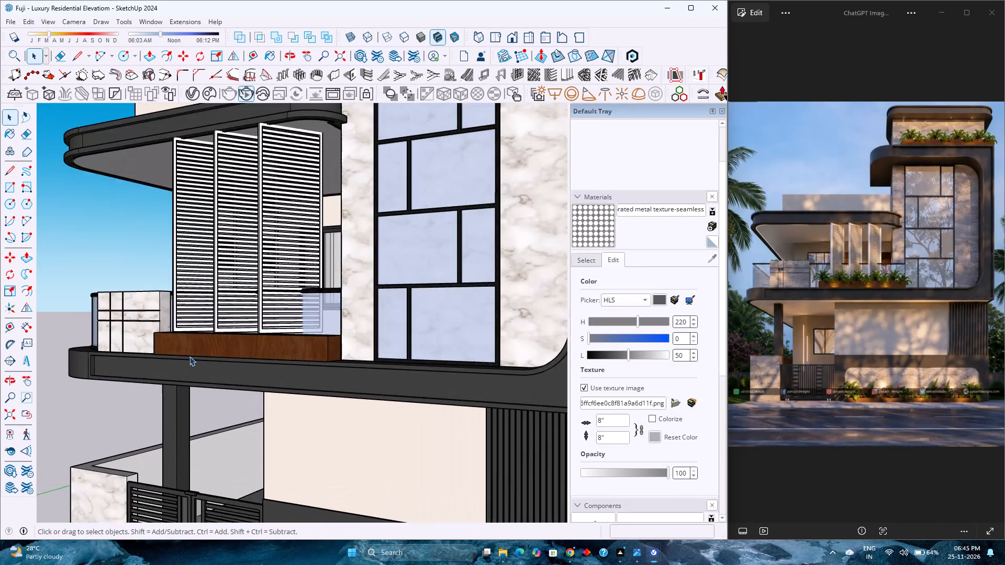
pyautogui.scroll(-2, 189, 356)
pyautogui.scroll(2, 189, 356)
pyautogui.scroll(-3, 189, 356)
pyautogui.scroll(3, 189, 356)
pyautogui.scroll(-3, 189, 356)
pyautogui.scroll(3, 189, 356)
pyautogui.scroll(-3, 189, 356)
pyautogui.scroll(3, 189, 356)
pyautogui.scroll(-3, 189, 356)
pyautogui.scroll(3, 189, 356)
pyautogui.scroll(-4, 189, 356)
pyautogui.scroll(4, 189, 356)
pyautogui.scroll(-4, 189, 356)
pyautogui.scroll(3, 189, 356)
pyautogui.scroll(-3, 189, 356)
pyautogui.scroll(3, 189, 356)
pyautogui.scroll(-3, 189, 356)
pyautogui.scroll(3, 189, 356)
pyautogui.scroll(-3, 189, 356)
pyautogui.scroll(3, 189, 356)
pyautogui.scroll(-3, 189, 356)
pyautogui.scroll(3, 189, 356)
pyautogui.scroll(-3, 189, 356)
pyautogui.scroll(3, 189, 356)
pyautogui.scroll(-3, 189, 356)
pyautogui.scroll(3, 189, 356)
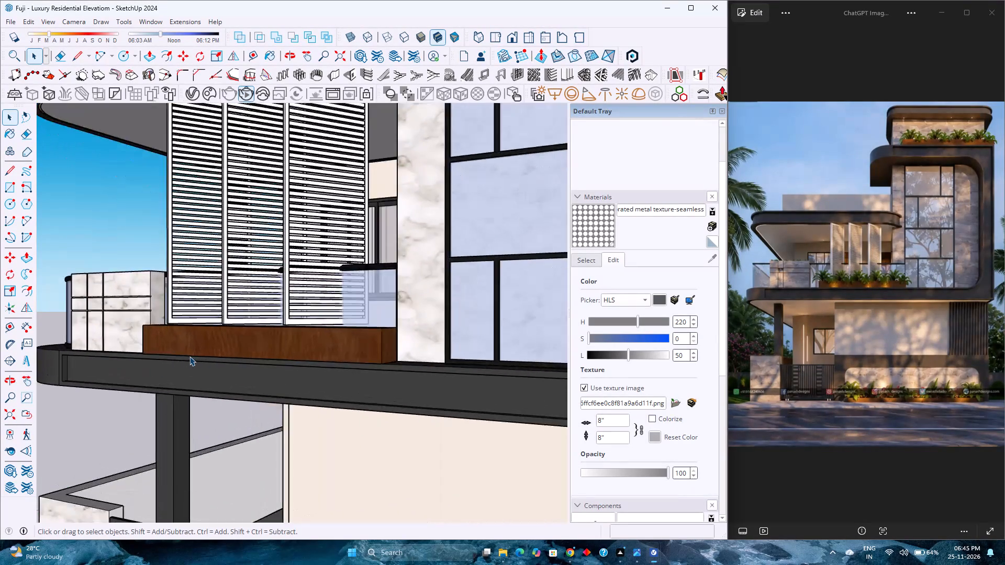
pyautogui.scroll(-3, 189, 356)
pyautogui.scroll(3, 189, 356)
pyautogui.scroll(-3, 189, 356)
pyautogui.scroll(2, 189, 356)
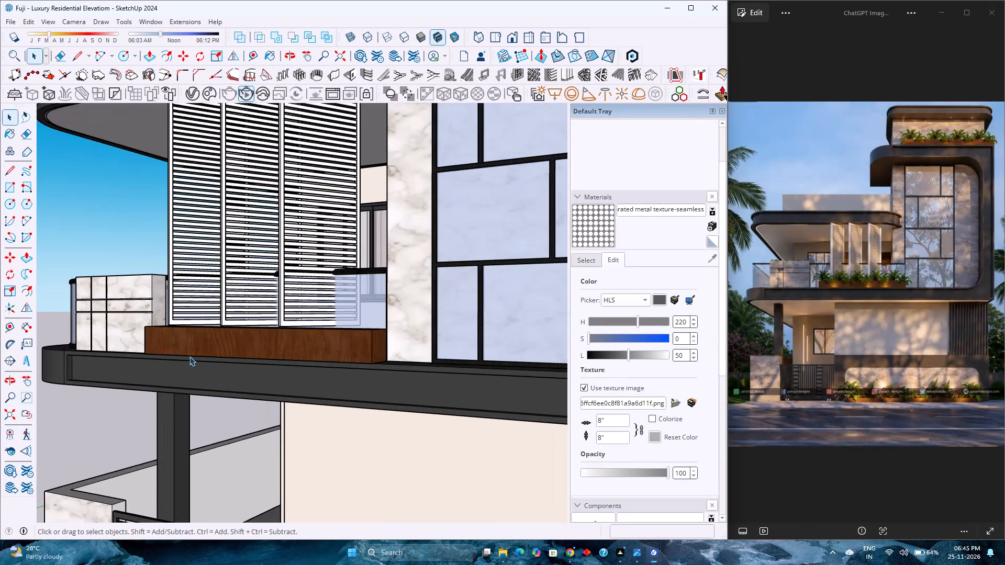
pyautogui.scroll(1, 189, 356)
pyautogui.scroll(-2, 189, 356)
pyautogui.scroll(2, 189, 356)
pyautogui.scroll(-3, 189, 356)
pyautogui.scroll(2, 189, 356)
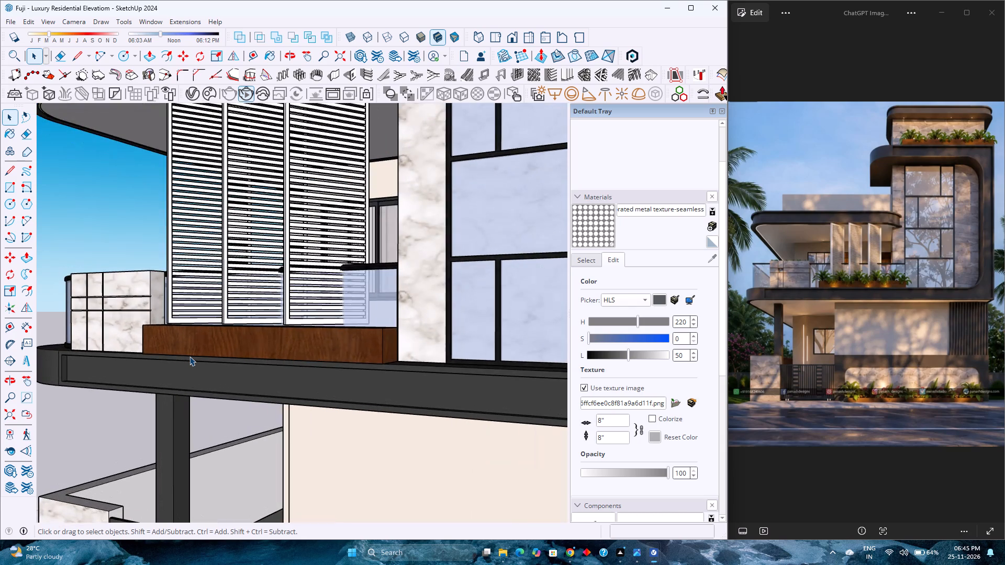
pyautogui.scroll(-2, 189, 356)
pyautogui.scroll(2, 189, 356)
pyautogui.scroll(-2, 189, 356)
pyautogui.scroll(2, 189, 356)
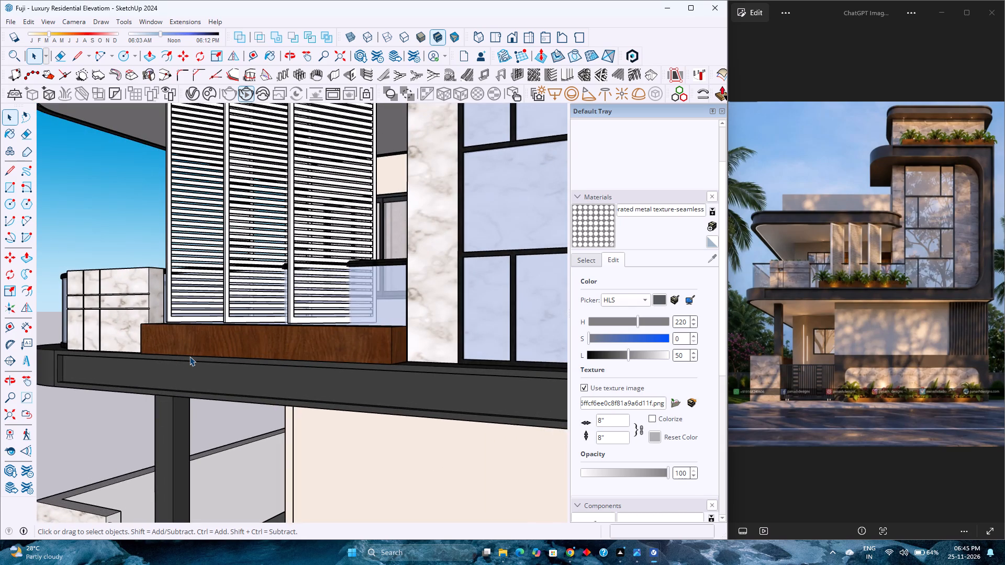
pyautogui.scroll(-3, 189, 356)
pyautogui.scroll(4, 189, 356)
pyautogui.scroll(-4, 189, 356)
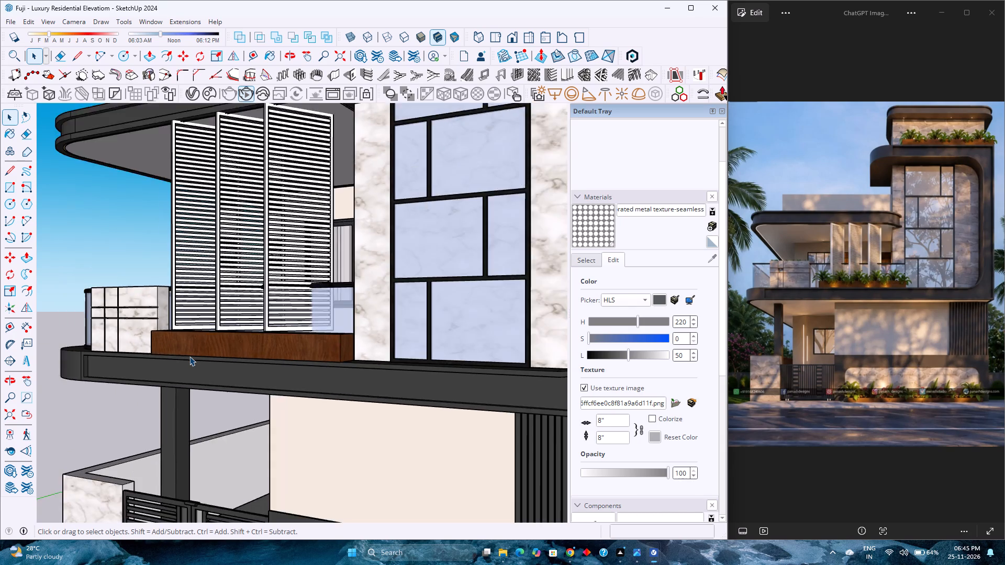
# Examine the wooden planter box, the base of the louvre panels and the glass railing behind them up close.
pyautogui.scroll(4, 189, 356)
pyautogui.scroll(-4, 189, 356)
pyautogui.scroll(3, 189, 356)
pyautogui.scroll(-3, 189, 356)
pyautogui.scroll(3, 189, 356)
pyautogui.scroll(-3, 189, 356)
pyautogui.scroll(3, 189, 356)
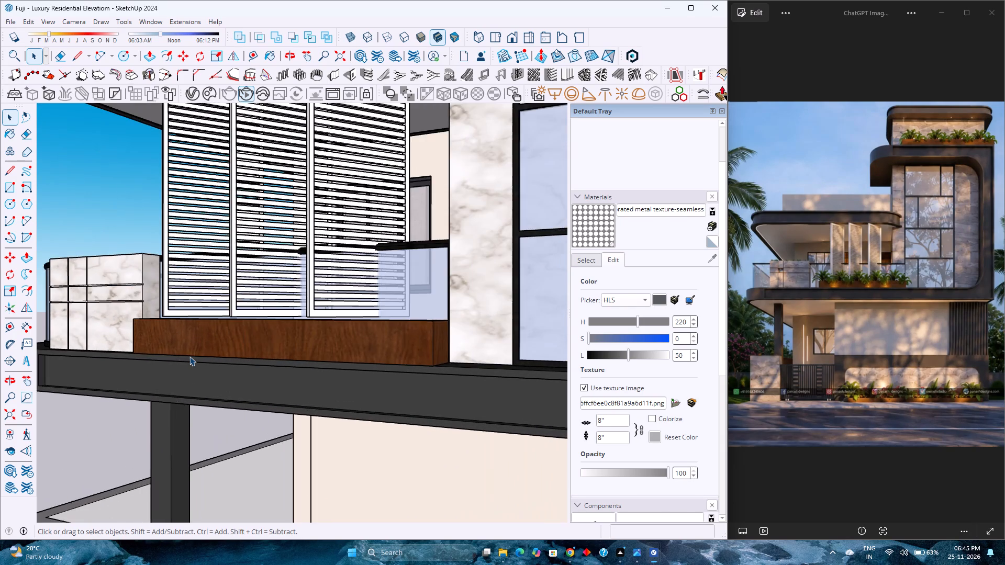
pyautogui.scroll(-3, 189, 356)
pyautogui.scroll(3, 189, 356)
pyautogui.scroll(-3, 189, 356)
pyautogui.scroll(3, 189, 356)
pyautogui.scroll(-3, 189, 356)
pyautogui.scroll(3, 189, 356)
pyautogui.scroll(-3, 189, 356)
pyautogui.scroll(2, 189, 356)
pyautogui.scroll(-2, 189, 356)
pyautogui.scroll(1, 189, 356)
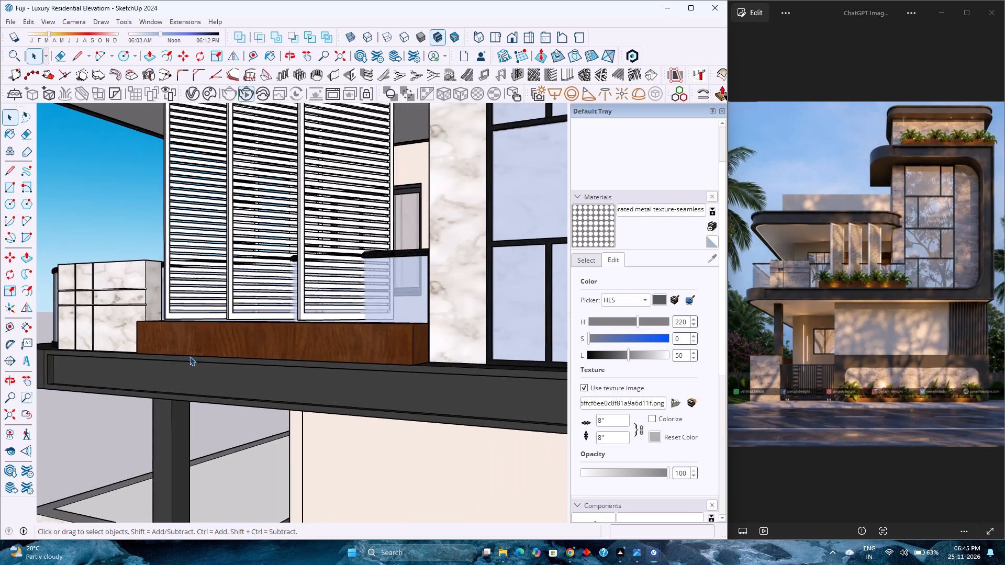
pyautogui.scroll(2, 189, 356)
pyautogui.scroll(-3, 189, 356)
pyautogui.scroll(3, 189, 356)
pyautogui.scroll(-3, 189, 356)
pyautogui.scroll(3, 189, 356)
pyautogui.scroll(-3, 189, 356)
pyautogui.scroll(2, 189, 356)
pyautogui.scroll(-2, 189, 356)
pyautogui.scroll(3, 189, 356)
pyautogui.scroll(-3, 189, 356)
pyautogui.scroll(1, 189, 356)
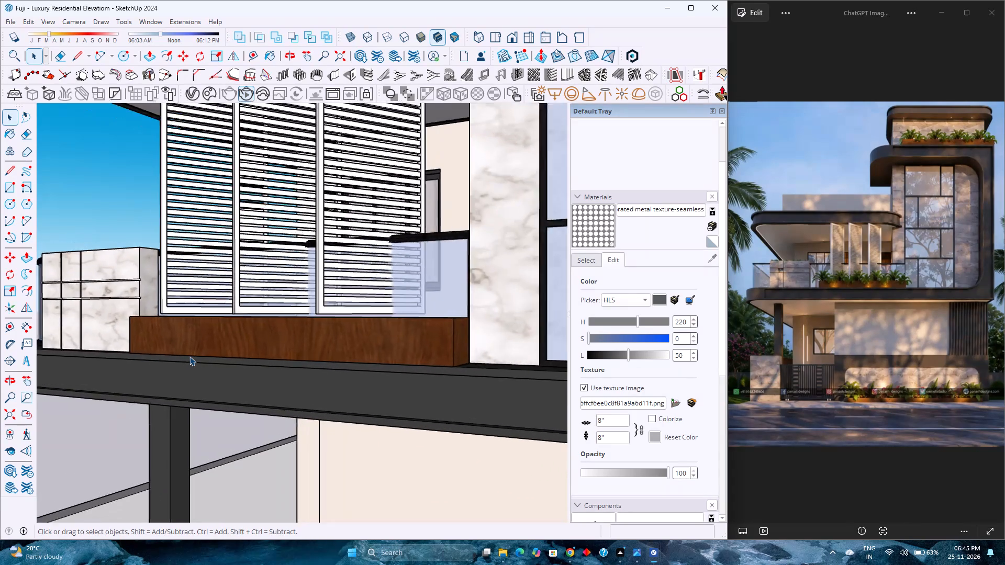
pyautogui.scroll(1, 189, 356)
pyautogui.scroll(-3, 189, 356)
pyautogui.scroll(3, 190, 356)
pyautogui.scroll(-3, 190, 356)
pyautogui.scroll(3, 190, 356)
pyautogui.scroll(-2, 190, 356)
pyautogui.scroll(2, 190, 356)
pyautogui.scroll(-3, 190, 356)
pyautogui.scroll(3, 190, 356)
pyautogui.scroll(-3, 190, 356)
pyautogui.scroll(4, 190, 356)
pyautogui.scroll(-2, 190, 356)
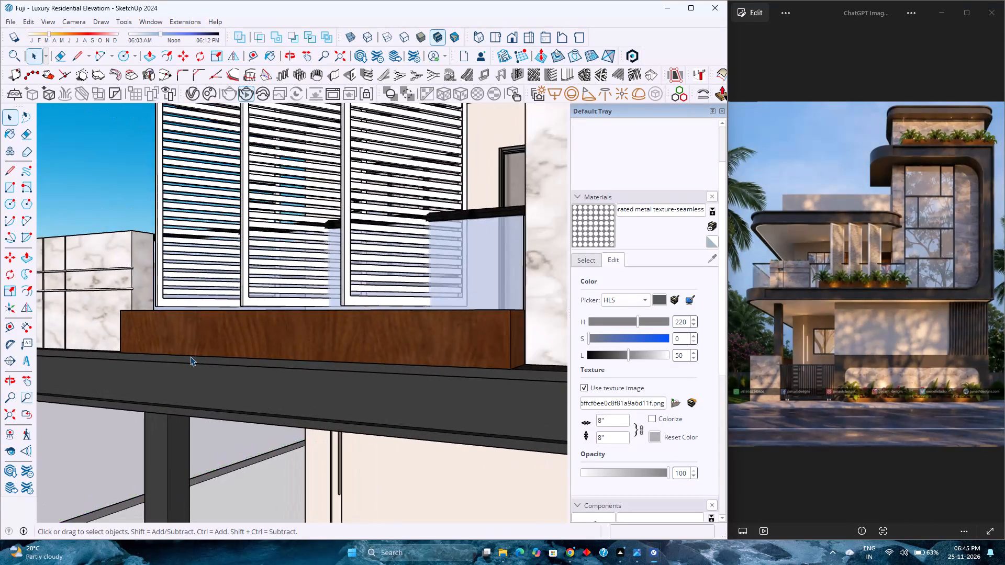
pyautogui.scroll(1, 190, 356)
pyautogui.scroll(-3, 190, 356)
pyautogui.scroll(3, 190, 356)
pyautogui.scroll(-3, 190, 356)
pyautogui.scroll(3, 190, 356)
pyautogui.scroll(-3, 190, 356)
pyautogui.scroll(3, 190, 356)
pyautogui.scroll(-3, 190, 356)
pyautogui.scroll(3, 190, 356)
pyautogui.scroll(-3, 190, 356)
pyautogui.scroll(3, 190, 356)
pyautogui.scroll(-3, 190, 356)
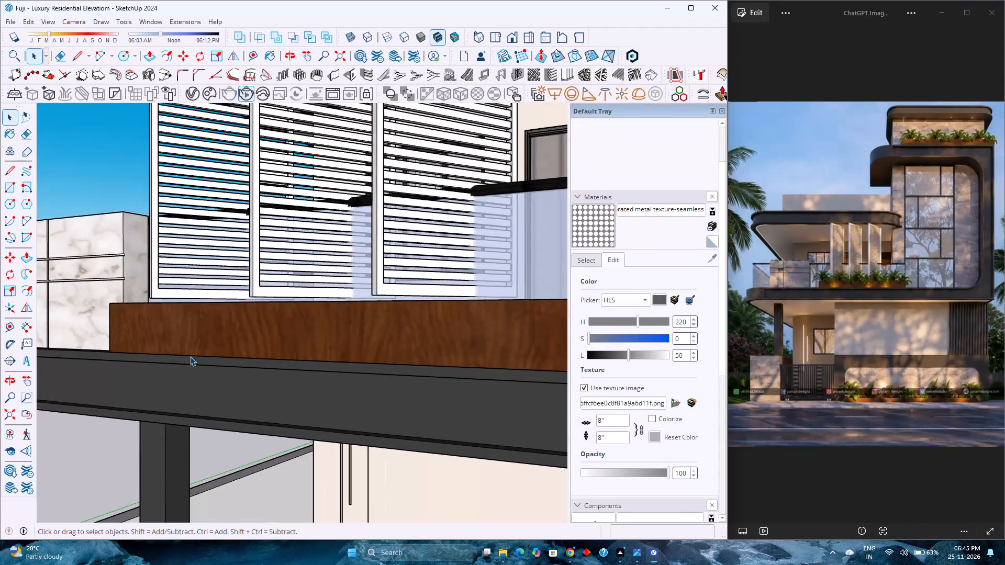
pyautogui.scroll(3, 190, 356)
pyautogui.scroll(-3, 190, 356)
pyautogui.scroll(3, 190, 356)
pyautogui.scroll(-3, 190, 356)
pyautogui.scroll(2, 190, 356)
pyautogui.scroll(-2, 190, 356)
pyautogui.scroll(3, 190, 356)
pyautogui.scroll(-3, 190, 356)
pyautogui.scroll(3, 190, 356)
pyautogui.scroll(-3, 190, 356)
pyautogui.scroll(2, 190, 356)
pyautogui.scroll(-3, 190, 356)
pyautogui.scroll(3, 190, 356)
pyautogui.scroll(-2, 190, 356)
pyautogui.scroll(2, 190, 356)
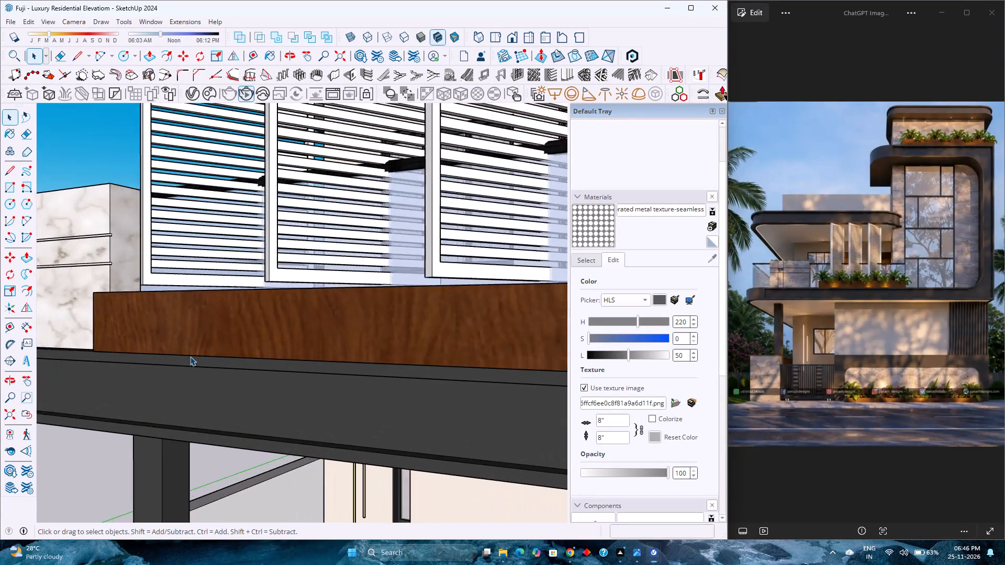
pyautogui.scroll(-2, 190, 356)
pyautogui.scroll(2, 190, 356)
pyautogui.scroll(-2, 190, 356)
pyautogui.scroll(2, 190, 356)
pyautogui.scroll(-3, 190, 356)
pyautogui.scroll(3, 190, 356)
pyautogui.scroll(-3, 190, 356)
pyautogui.scroll(3, 190, 356)
pyautogui.scroll(-3, 190, 356)
pyautogui.scroll(3, 190, 356)
pyautogui.scroll(-3, 190, 356)
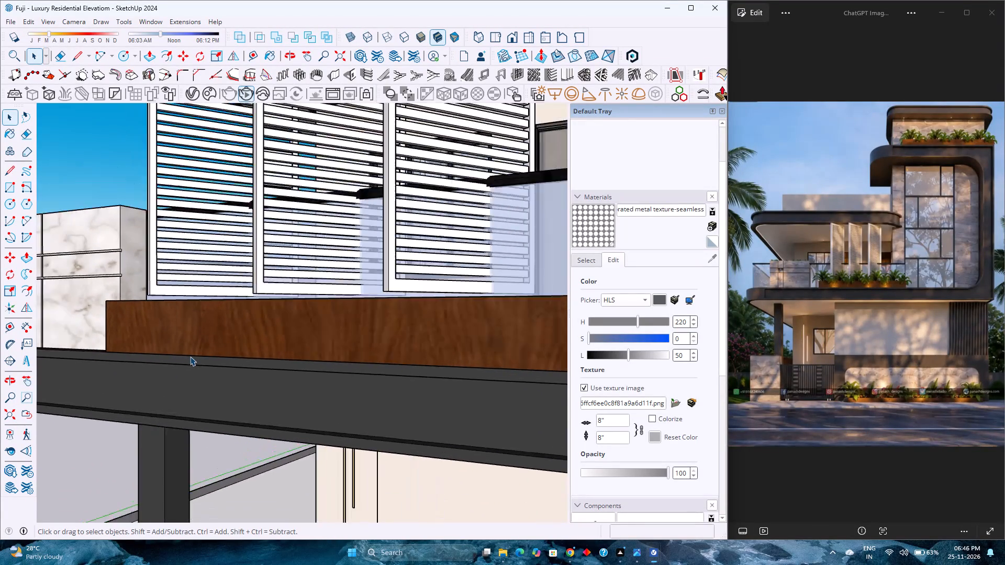
# Examine the wooden planter box, the louvre panels above it and the dark slab band below from the angled close-up.
pyautogui.scroll(3, 190, 356)
pyautogui.scroll(-3, 190, 356)
pyautogui.scroll(3, 190, 356)
pyautogui.scroll(-3, 190, 356)
pyautogui.scroll(3, 190, 356)
pyautogui.scroll(-2, 190, 356)
pyautogui.scroll(2, 190, 356)
pyautogui.scroll(-3, 190, 356)
pyautogui.scroll(3, 190, 356)
pyautogui.scroll(-4, 190, 356)
pyautogui.scroll(2, 190, 356)
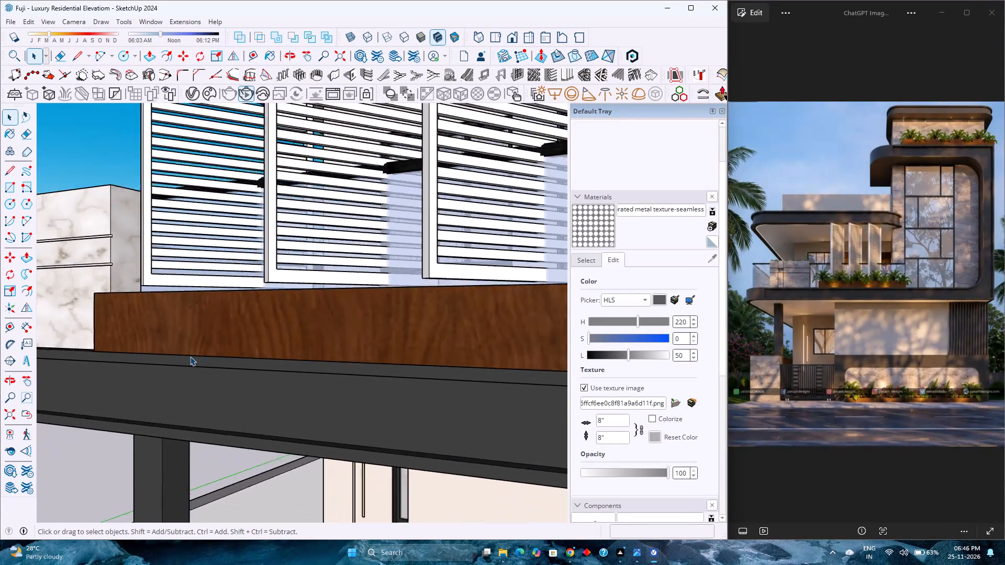
pyautogui.scroll(1, 190, 356)
pyautogui.scroll(-3, 190, 356)
pyautogui.scroll(3, 190, 356)
pyautogui.scroll(-3, 190, 356)
pyautogui.scroll(1, 190, 356)
pyautogui.scroll(-3, 190, 356)
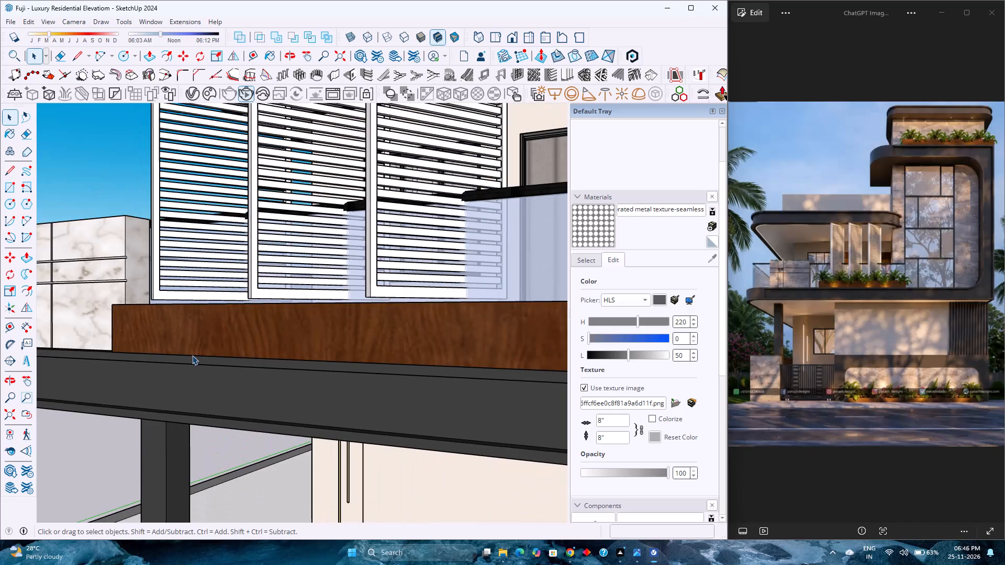
pyautogui.scroll(2, 192, 355)
pyautogui.scroll(-4, 192, 355)
pyautogui.scroll(4, 192, 355)
pyautogui.scroll(-3, 192, 355)
pyautogui.scroll(2, 192, 355)
pyautogui.scroll(-4, 192, 355)
pyautogui.scroll(3, 192, 355)
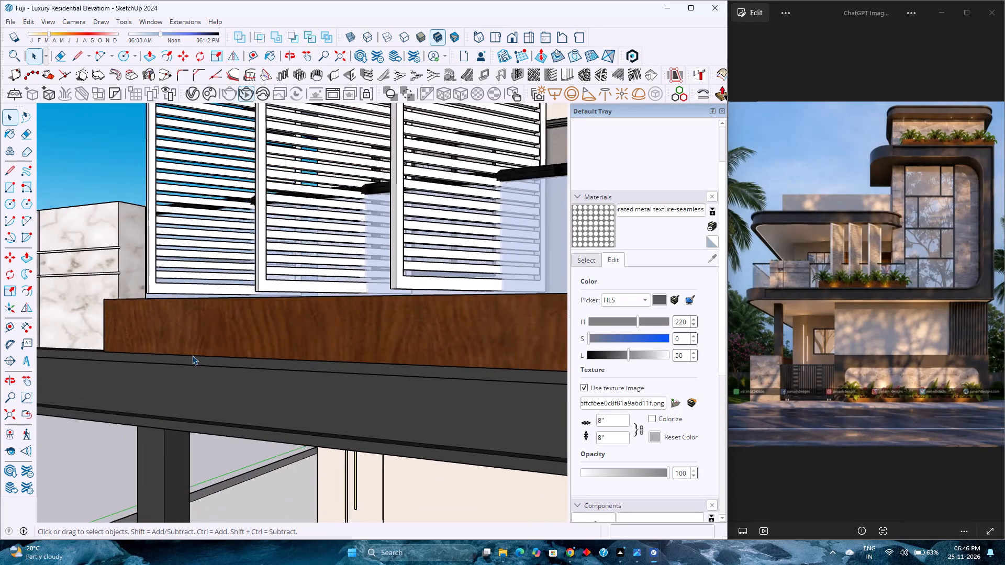
pyautogui.scroll(1, 192, 355)
pyautogui.scroll(-3, 192, 355)
pyautogui.scroll(3, 192, 355)
pyautogui.scroll(-4, 192, 355)
pyautogui.scroll(4, 192, 355)
pyautogui.scroll(-4, 192, 355)
pyautogui.scroll(4, 192, 355)
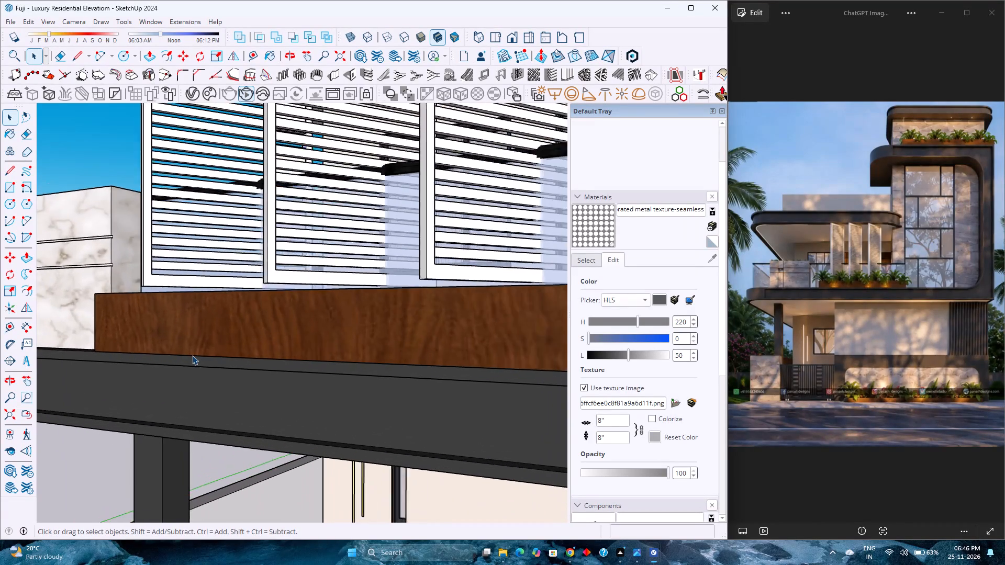
# Examine the planter's wood texture, its joint with the dark slab band and the bottom louvre frames at closer range.
pyautogui.scroll(-4, 192, 355)
pyautogui.scroll(4, 192, 355)
pyautogui.scroll(-4, 192, 355)
pyautogui.scroll(3, 192, 355)
pyautogui.scroll(-3, 192, 355)
pyautogui.scroll(3, 192, 355)
pyautogui.scroll(-2, 192, 355)
pyautogui.scroll(2, 192, 355)
pyautogui.scroll(-3, 192, 355)
pyautogui.scroll(3, 192, 355)
pyautogui.scroll(-3, 192, 355)
pyautogui.scroll(3, 192, 355)
pyautogui.scroll(-3, 192, 355)
pyautogui.scroll(3, 192, 355)
pyautogui.scroll(-3, 192, 355)
pyautogui.scroll(3, 192, 355)
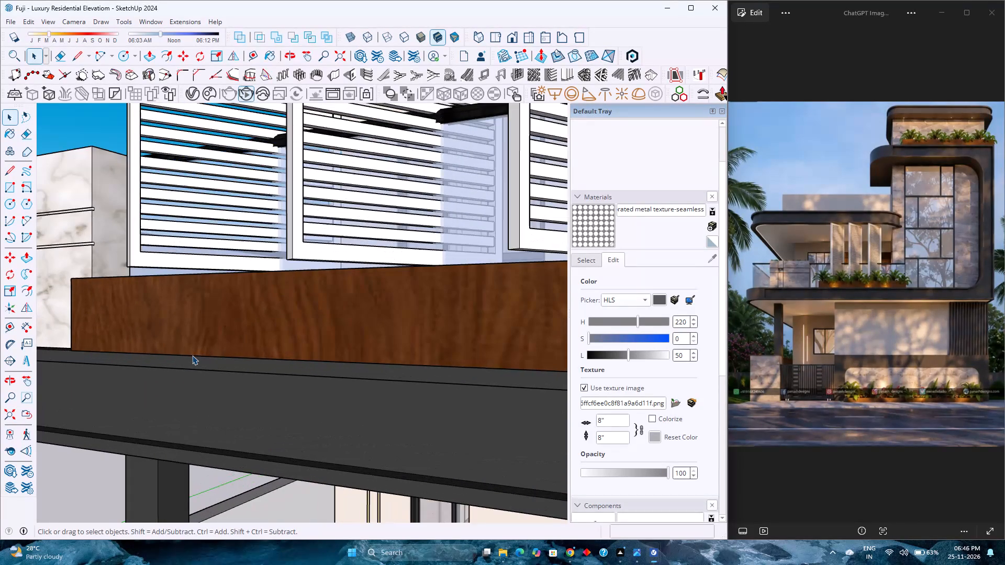
pyautogui.scroll(-3, 192, 355)
pyautogui.scroll(3, 192, 355)
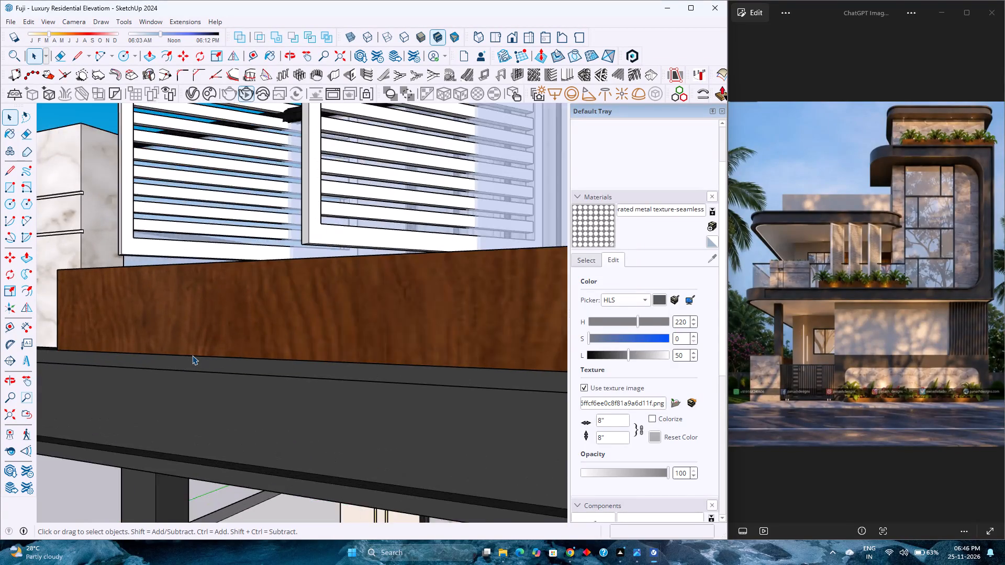
pyautogui.scroll(-3, 192, 355)
pyautogui.scroll(3, 192, 355)
pyautogui.scroll(-3, 192, 355)
pyautogui.scroll(3, 192, 355)
pyautogui.scroll(-1, 192, 355)
pyautogui.scroll(1, 192, 355)
pyautogui.scroll(-4, 192, 355)
pyautogui.scroll(1, 192, 355)
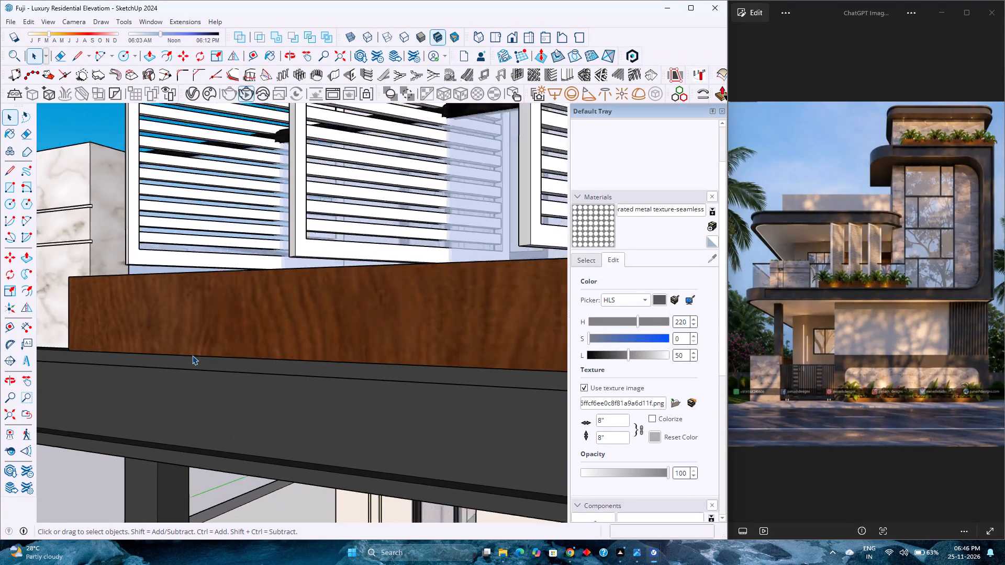
pyautogui.scroll(3, 192, 355)
pyautogui.scroll(-3, 192, 355)
pyautogui.scroll(3, 192, 355)
pyautogui.scroll(-3, 192, 355)
pyautogui.scroll(2, 192, 355)
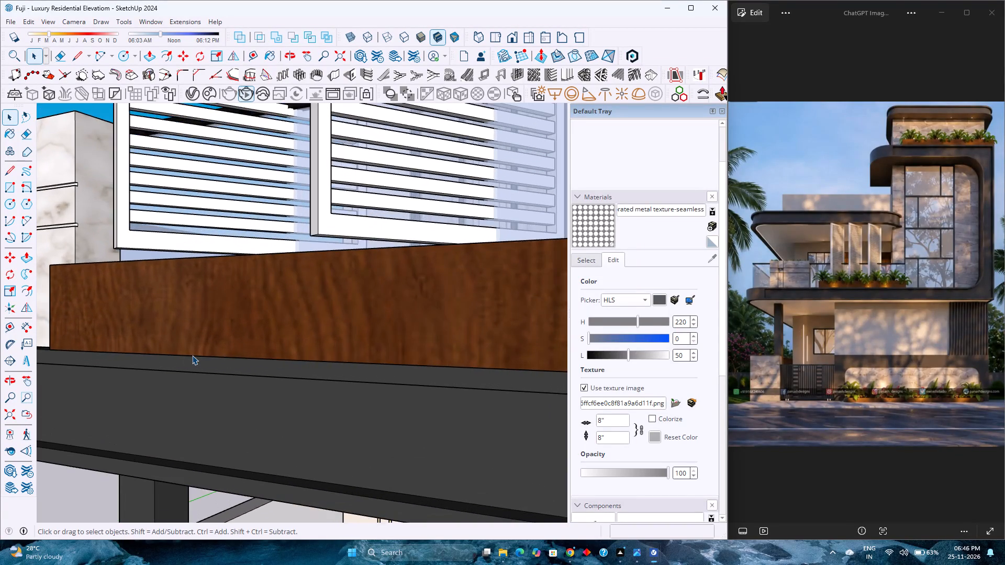
pyautogui.scroll(1, 192, 355)
pyautogui.scroll(-3, 192, 355)
pyautogui.scroll(2, 192, 355)
pyautogui.scroll(-2, 192, 355)
pyautogui.scroll(2, 192, 355)
pyautogui.scroll(-2, 192, 355)
pyautogui.scroll(3, 192, 355)
pyautogui.scroll(-4, 192, 355)
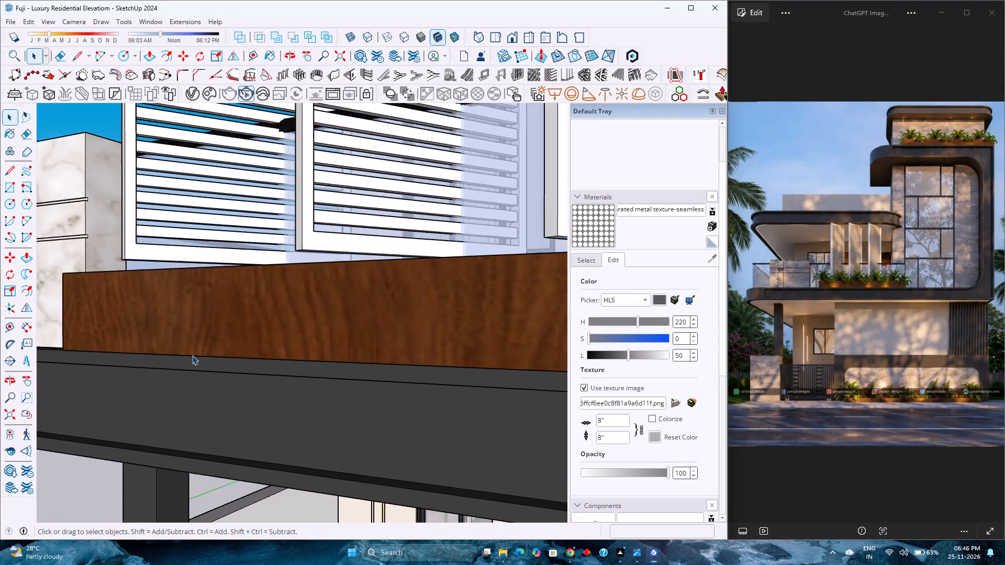
pyautogui.scroll(3, 192, 355)
pyautogui.scroll(-3, 192, 355)
pyautogui.scroll(3, 192, 355)
pyautogui.scroll(-3, 192, 355)
pyautogui.scroll(2, 192, 355)
pyautogui.scroll(-1, 192, 355)
pyautogui.scroll(2, 192, 355)
pyautogui.scroll(-3, 192, 355)
pyautogui.scroll(3, 192, 355)
pyautogui.scroll(-3, 192, 355)
pyautogui.scroll(3, 192, 355)
pyautogui.scroll(-3, 192, 355)
pyautogui.scroll(2, 192, 355)
pyautogui.scroll(-2, 192, 355)
pyautogui.scroll(2, 192, 355)
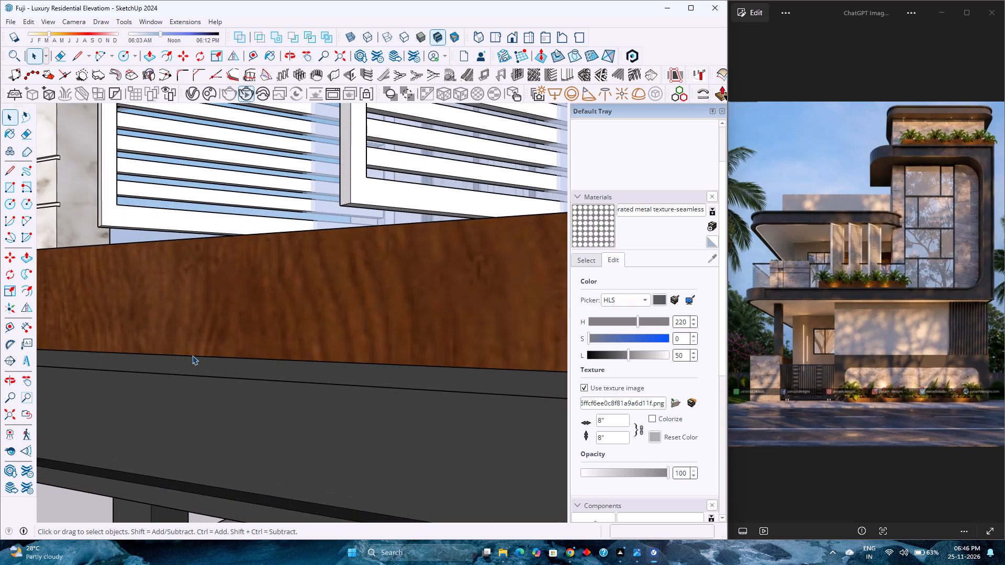
pyautogui.scroll(-3, 192, 355)
pyautogui.scroll(3, 192, 355)
# Return to the front view with the whole building framed and examine its overall massing and facade finishes.
pyautogui.scroll(-17, 192, 355)
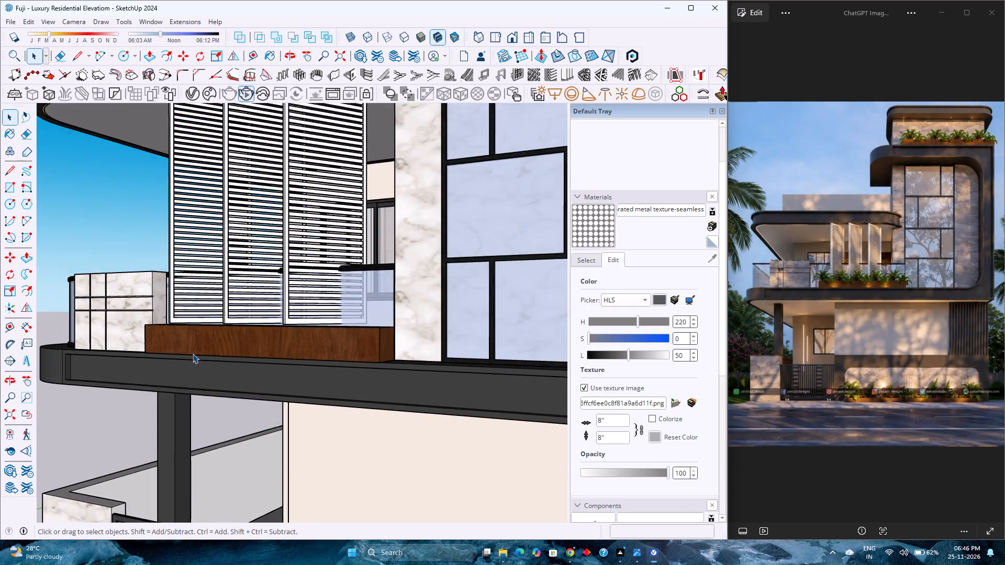
pyautogui.scroll(-6, 193, 354)
pyautogui.moveTo(193, 350); pyautogui.dragTo(276, 371, button='middle')
pyautogui.scroll(-6, 267, 360)
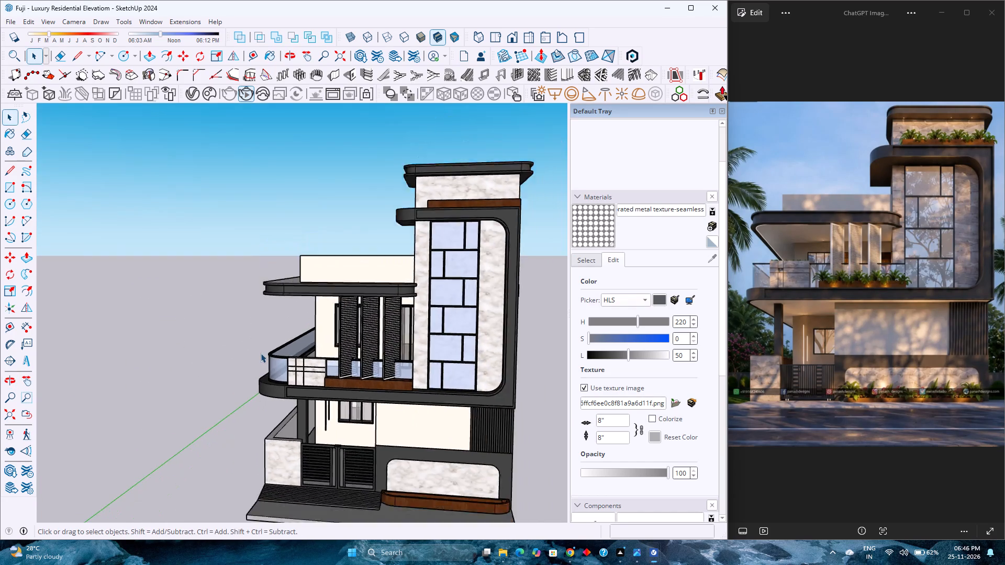
pyautogui.scroll(-9, 261, 353)
pyautogui.click(513, 38)
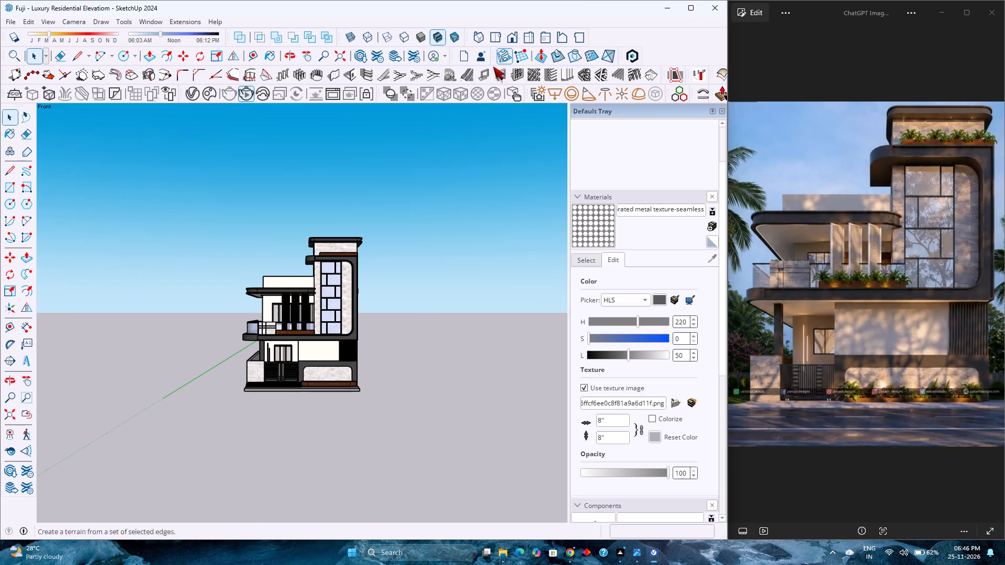
pyautogui.click(11, 415)
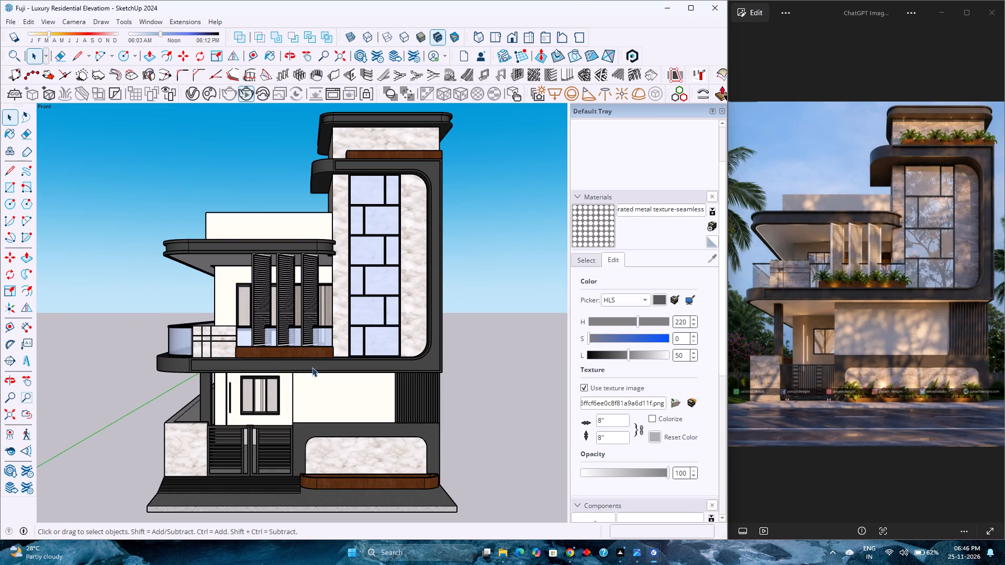
pyautogui.scroll(-2, 312, 367)
pyautogui.scroll(2, 312, 367)
pyautogui.scroll(-1, 312, 367)
pyautogui.scroll(1, 312, 367)
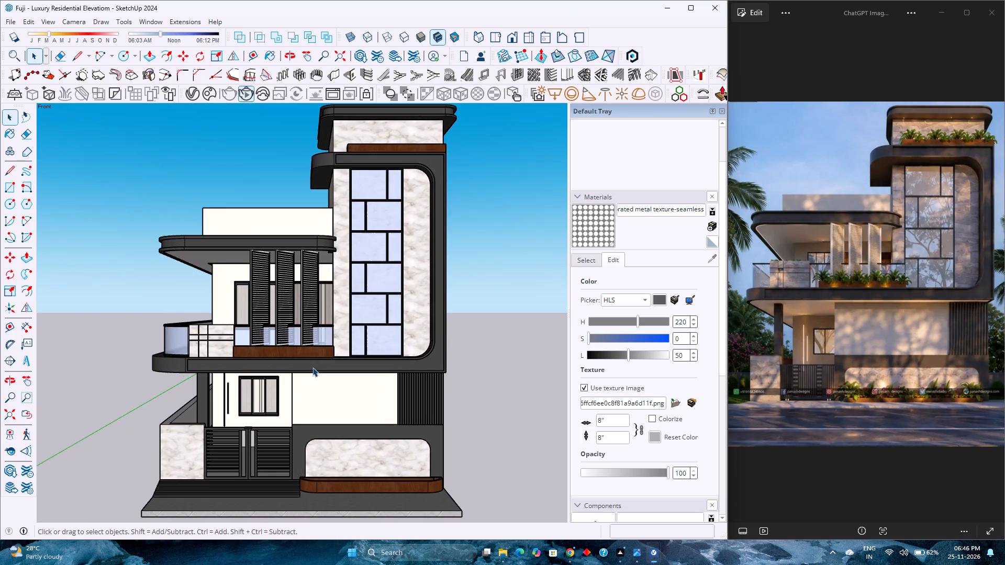
pyautogui.scroll(-1, 312, 367)
pyautogui.scroll(1, 312, 367)
pyautogui.scroll(-1, 312, 367)
pyautogui.scroll(1, 312, 367)
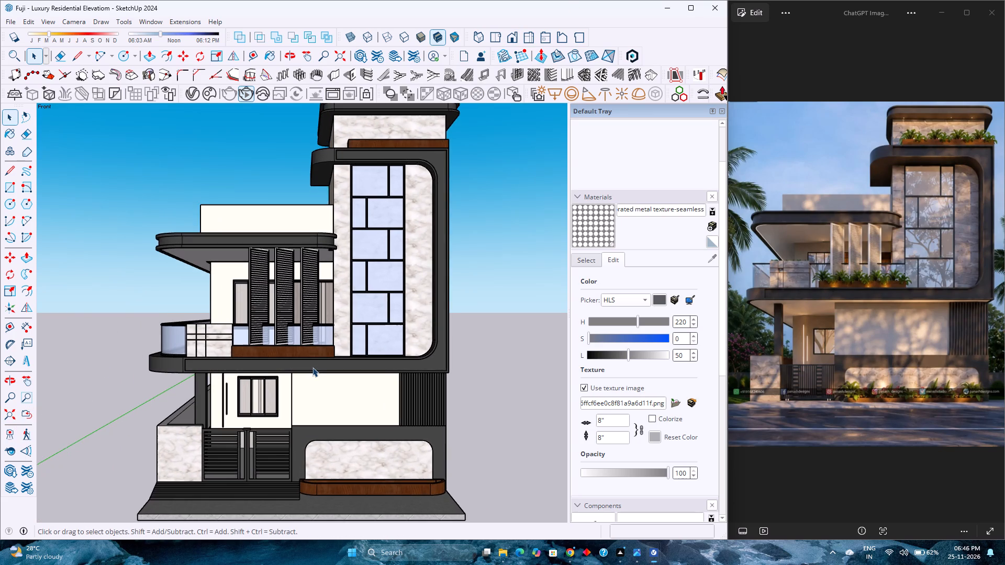
pyautogui.scroll(-2, 312, 367)
pyautogui.scroll(1, 312, 367)
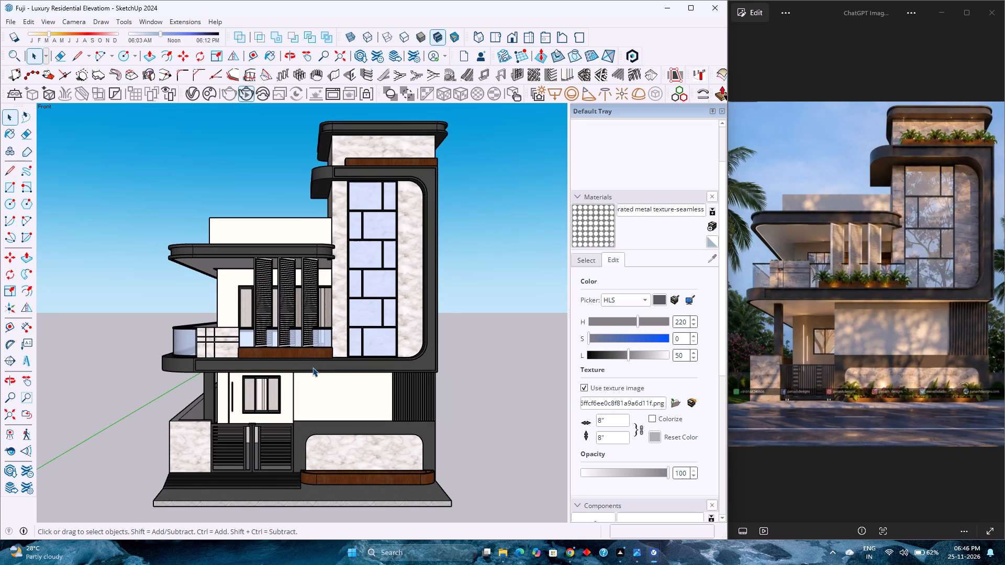
pyautogui.scroll(-2, 312, 367)
pyautogui.scroll(2, 312, 367)
pyautogui.scroll(-3, 312, 367)
pyautogui.scroll(2, 312, 367)
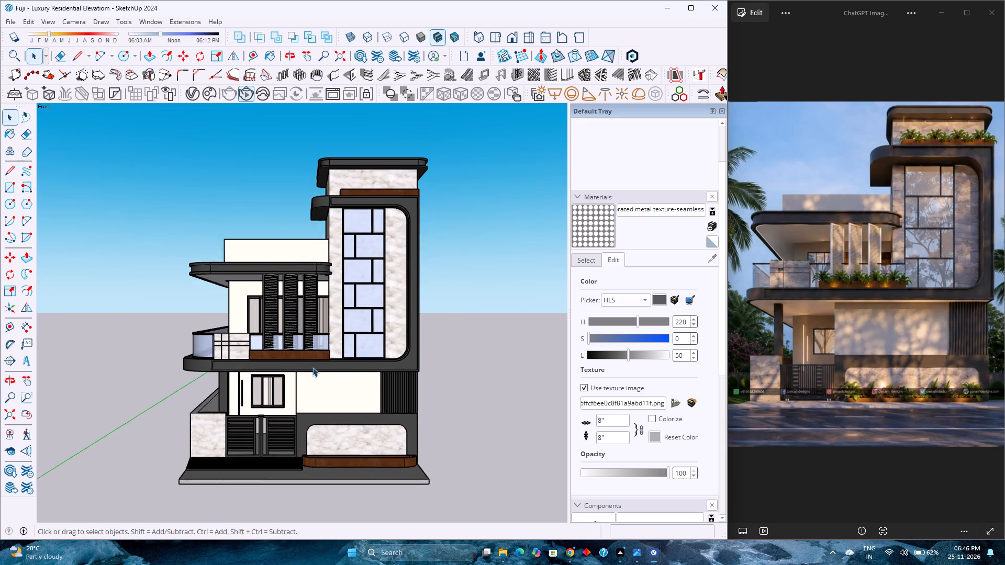
pyautogui.scroll(1, 312, 367)
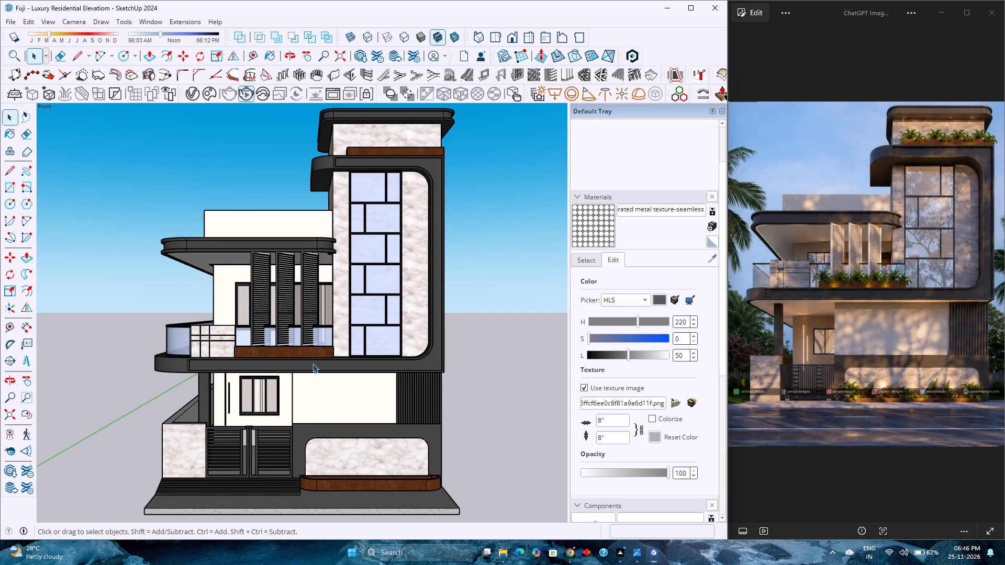
# Examine the balcony, louvre panels, planter, tower glazing, marble cladding and ground-floor facade up close in the front view.
pyautogui.scroll(-2, 312, 364)
pyautogui.scroll(3, 312, 364)
pyautogui.scroll(-2, 312, 364)
pyautogui.scroll(2, 312, 364)
pyautogui.scroll(-2, 312, 364)
pyautogui.scroll(2, 312, 364)
pyautogui.scroll(-2, 312, 364)
pyautogui.scroll(1, 312, 364)
pyautogui.scroll(-2, 312, 364)
pyautogui.scroll(3, 312, 364)
pyautogui.scroll(-3, 312, 364)
pyautogui.scroll(3, 312, 364)
pyautogui.scroll(-3, 312, 364)
pyautogui.scroll(3, 312, 364)
pyautogui.scroll(-2, 312, 364)
pyautogui.scroll(2, 312, 364)
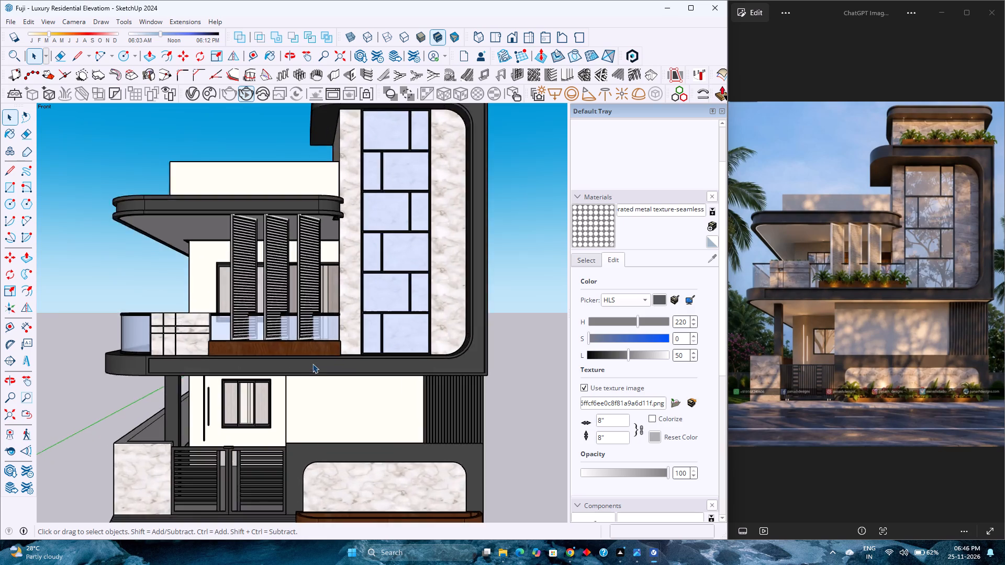
pyautogui.scroll(-3, 312, 364)
pyautogui.scroll(3, 312, 364)
pyautogui.scroll(-3, 312, 364)
pyautogui.scroll(3, 312, 364)
pyautogui.scroll(-3, 312, 364)
pyautogui.scroll(3, 312, 364)
pyautogui.scroll(-3, 312, 364)
pyautogui.scroll(3, 312, 364)
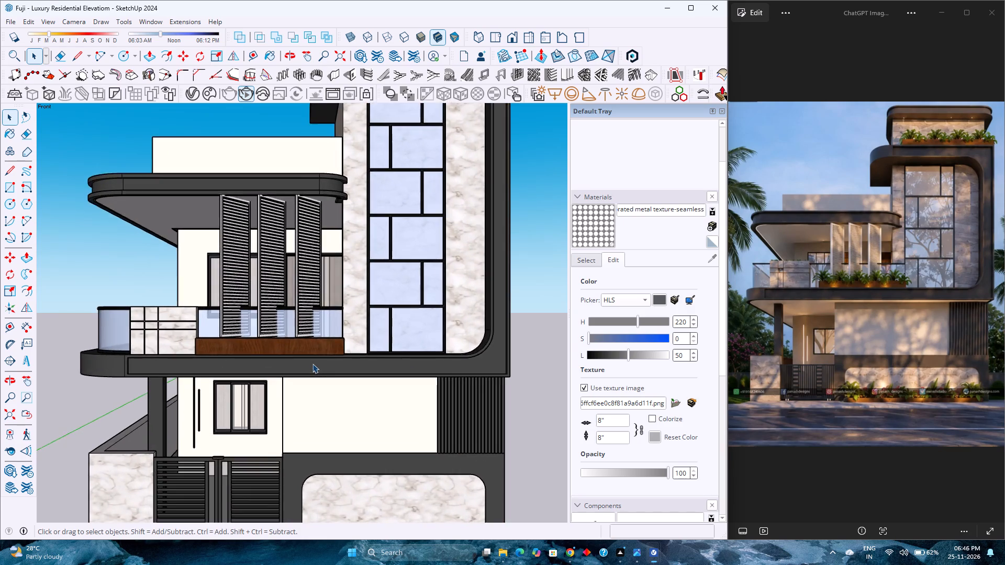
pyautogui.scroll(-3, 312, 364)
pyautogui.scroll(3, 312, 364)
pyautogui.scroll(-3, 312, 364)
pyautogui.scroll(3, 312, 364)
pyautogui.scroll(-4, 312, 364)
pyautogui.scroll(3, 312, 364)
pyautogui.scroll(-3, 312, 364)
pyautogui.scroll(4, 312, 364)
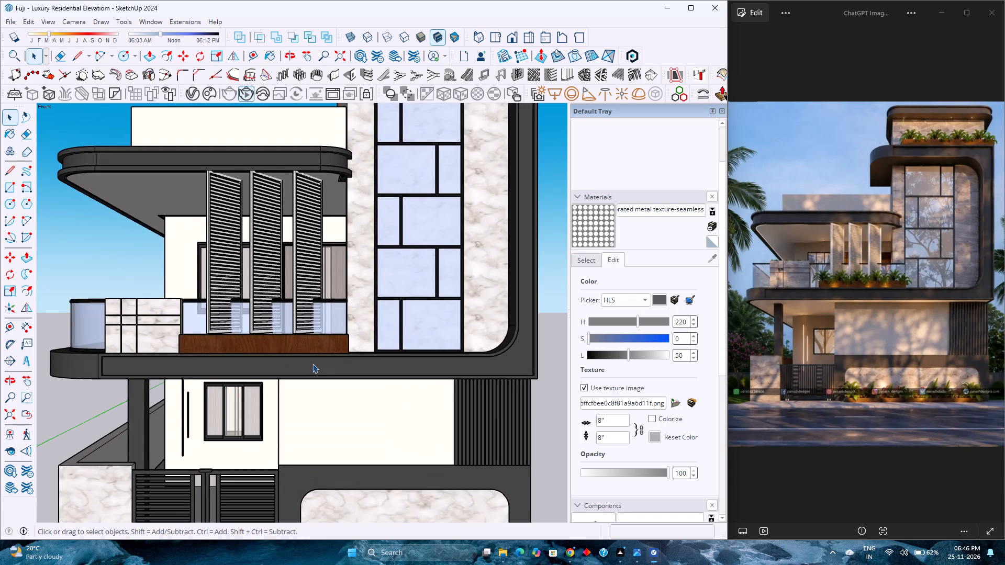
pyautogui.scroll(-3, 312, 364)
pyautogui.scroll(3, 312, 364)
pyautogui.scroll(-4, 312, 364)
pyautogui.scroll(3, 312, 364)
pyautogui.scroll(-3, 312, 364)
pyautogui.scroll(3, 312, 364)
pyautogui.scroll(-3, 312, 364)
pyautogui.scroll(3, 312, 364)
pyautogui.scroll(-3, 312, 364)
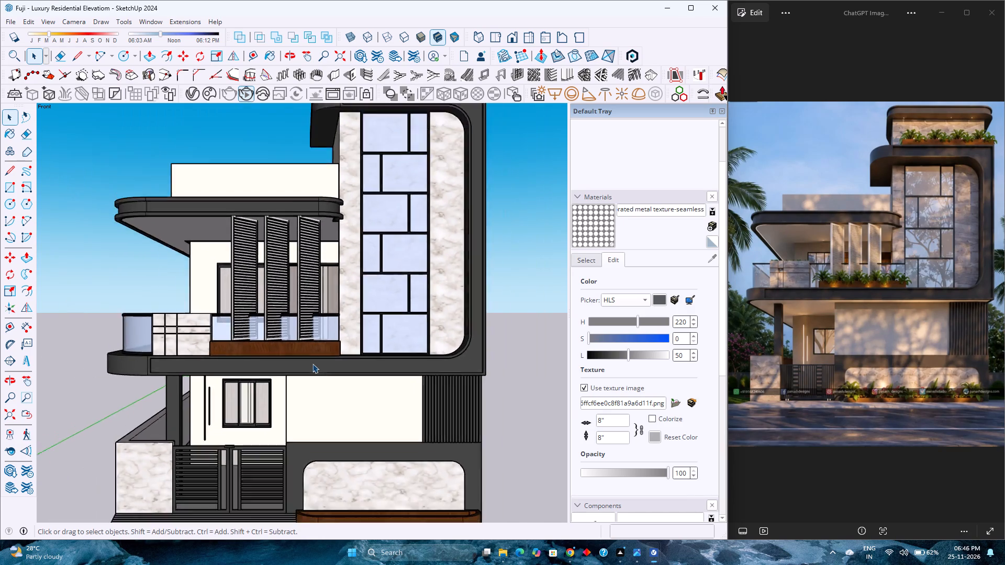
# Examine the balcony louvre panels, wooden planter, dark slab band and tower glazing at closer range in the front view.
pyautogui.scroll(4, 312, 364)
pyautogui.scroll(-3, 312, 364)
pyautogui.scroll(2, 312, 364)
pyautogui.scroll(-3, 312, 364)
pyautogui.scroll(3, 312, 364)
pyautogui.scroll(-3, 312, 364)
pyautogui.scroll(3, 312, 364)
pyautogui.scroll(-3, 312, 364)
pyautogui.scroll(3, 312, 364)
pyautogui.scroll(-3, 312, 364)
pyautogui.scroll(1, 312, 364)
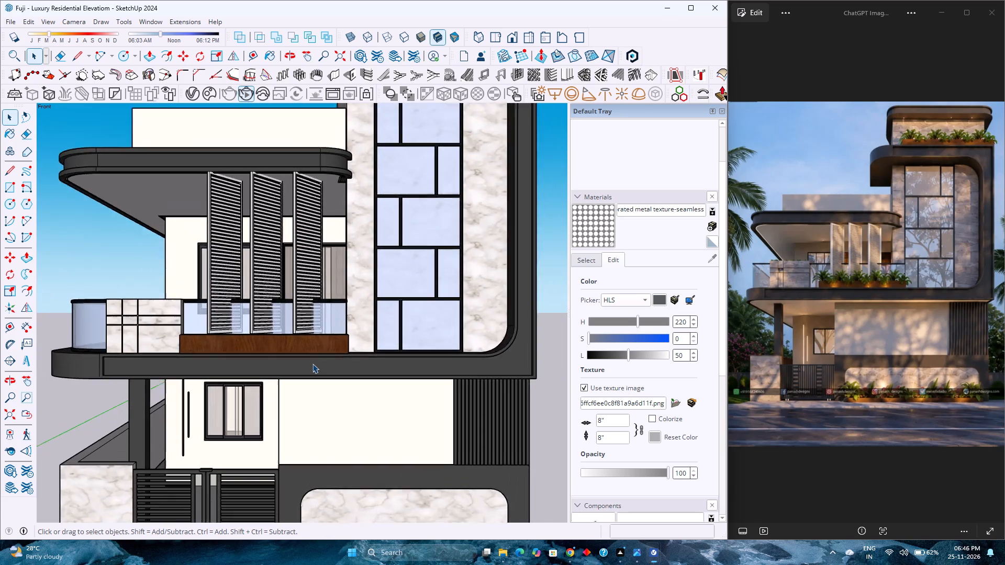
pyautogui.scroll(1, 312, 364)
pyautogui.scroll(-2, 312, 364)
pyautogui.scroll(3, 312, 364)
pyautogui.scroll(-3, 312, 364)
pyautogui.scroll(3, 312, 364)
pyautogui.scroll(-3, 312, 364)
pyautogui.scroll(3, 312, 364)
pyautogui.scroll(-2, 312, 364)
pyautogui.scroll(1, 312, 364)
pyautogui.scroll(-1, 312, 364)
pyautogui.scroll(1, 312, 364)
pyautogui.scroll(-1, 312, 364)
pyautogui.scroll(1, 312, 364)
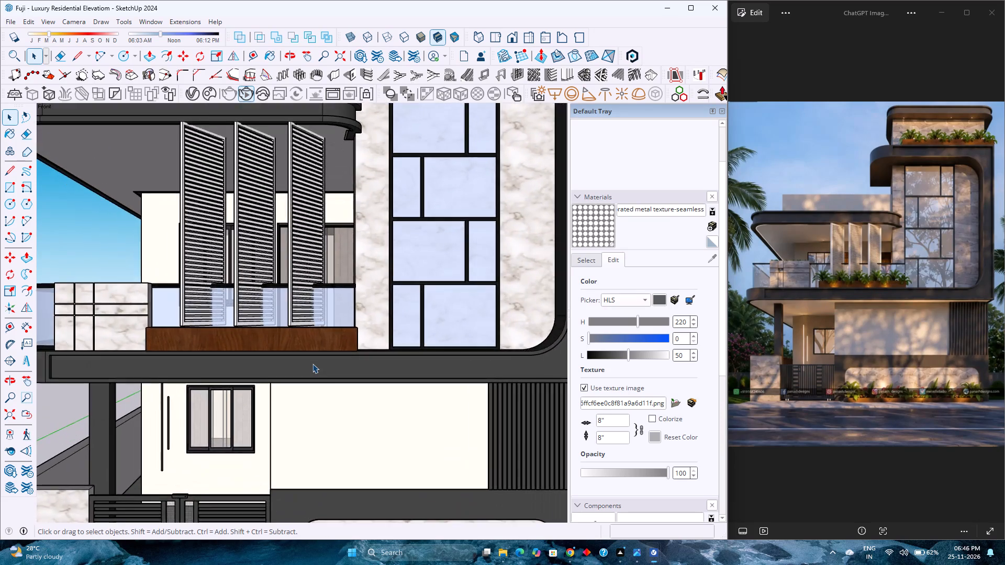
pyautogui.scroll(-3, 312, 364)
pyautogui.scroll(3, 312, 364)
pyautogui.scroll(-3, 312, 364)
pyautogui.scroll(3, 312, 364)
pyautogui.scroll(-4, 312, 364)
pyautogui.scroll(3, 312, 364)
pyautogui.scroll(-3, 312, 364)
pyautogui.scroll(3, 312, 364)
pyautogui.scroll(-3, 312, 364)
pyautogui.scroll(1, 312, 364)
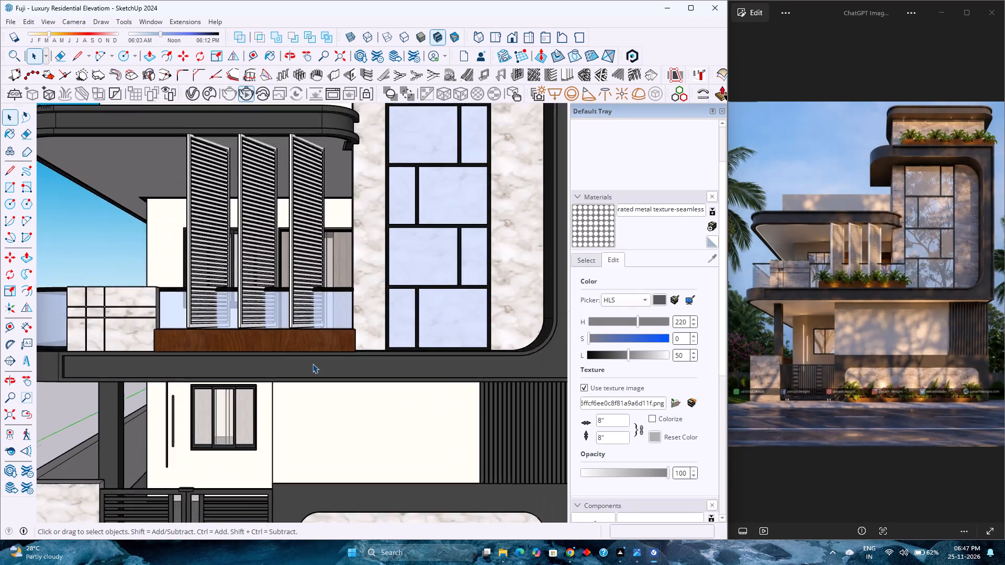
pyautogui.scroll(2, 312, 364)
pyautogui.scroll(-3, 312, 364)
pyautogui.scroll(3, 312, 364)
pyautogui.scroll(-3, 312, 364)
pyautogui.scroll(3, 312, 364)
pyautogui.scroll(-3, 312, 364)
pyautogui.scroll(3, 312, 364)
pyautogui.scroll(-3, 312, 364)
pyautogui.scroll(3, 312, 364)
pyautogui.scroll(-2, 312, 364)
pyautogui.scroll(2, 312, 364)
pyautogui.scroll(-2, 312, 364)
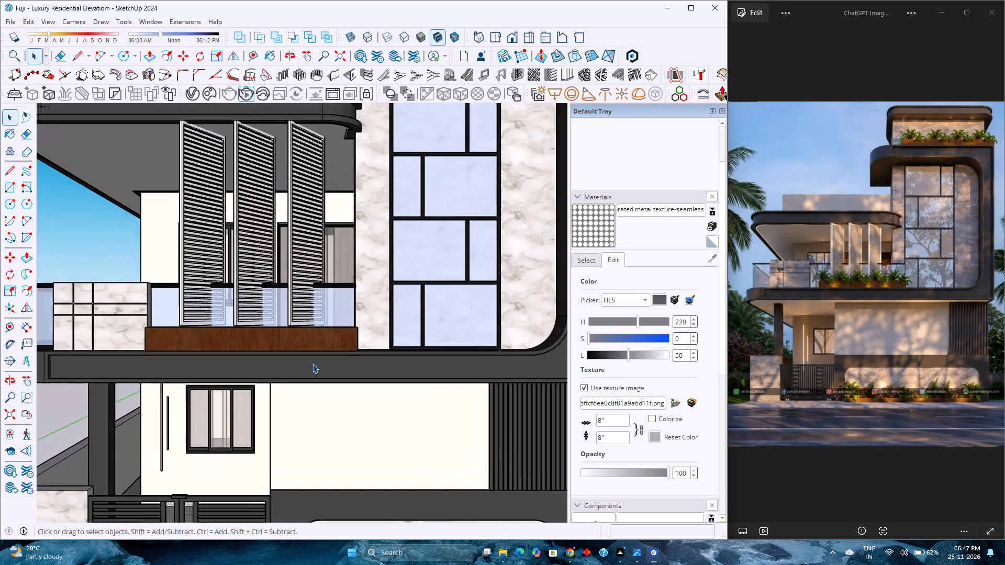
pyautogui.scroll(-1, 312, 364)
pyautogui.scroll(3, 312, 364)
pyautogui.scroll(-3, 312, 364)
pyautogui.scroll(3, 312, 364)
pyautogui.scroll(-3, 312, 364)
pyautogui.scroll(2, 312, 364)
pyautogui.scroll(-2, 312, 364)
pyautogui.scroll(3, 312, 364)
pyautogui.scroll(-2, 312, 364)
pyautogui.scroll(2, 312, 364)
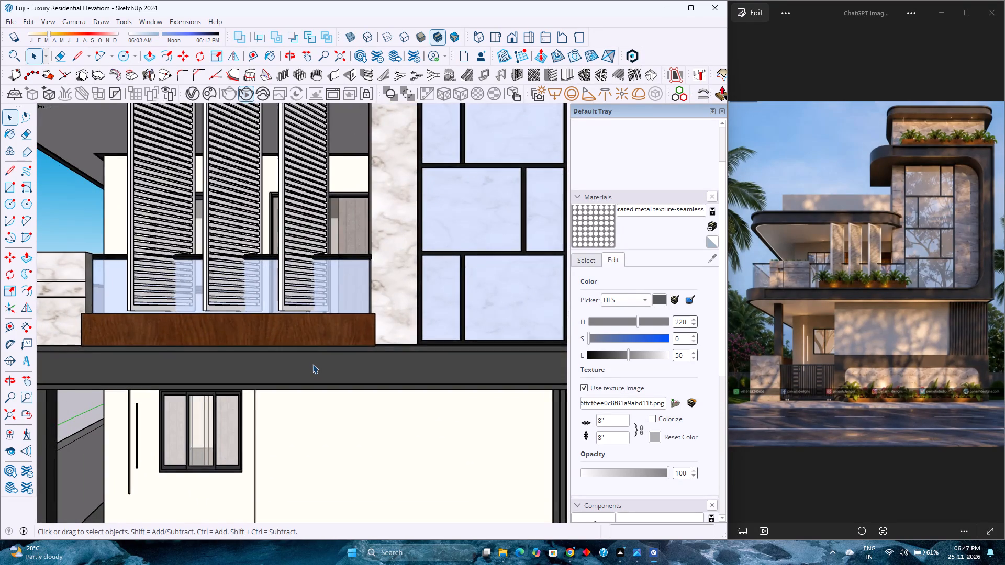
pyautogui.scroll(-1, 312, 364)
pyautogui.scroll(1, 312, 364)
pyautogui.scroll(-3, 312, 364)
pyautogui.scroll(2, 312, 364)
# Frame the whole building in the front view and examine its overall proportions.
pyautogui.scroll(-8, 312, 364)
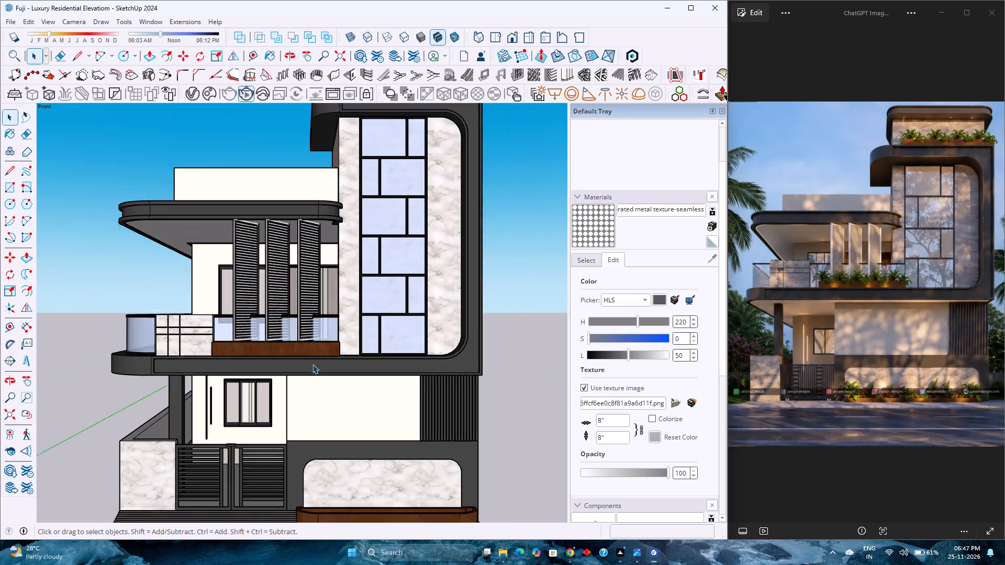
pyautogui.scroll(-2, 312, 364)
pyautogui.scroll(3, 312, 364)
pyautogui.scroll(-3, 312, 364)
pyautogui.scroll(4, 312, 364)
pyautogui.scroll(-4, 312, 364)
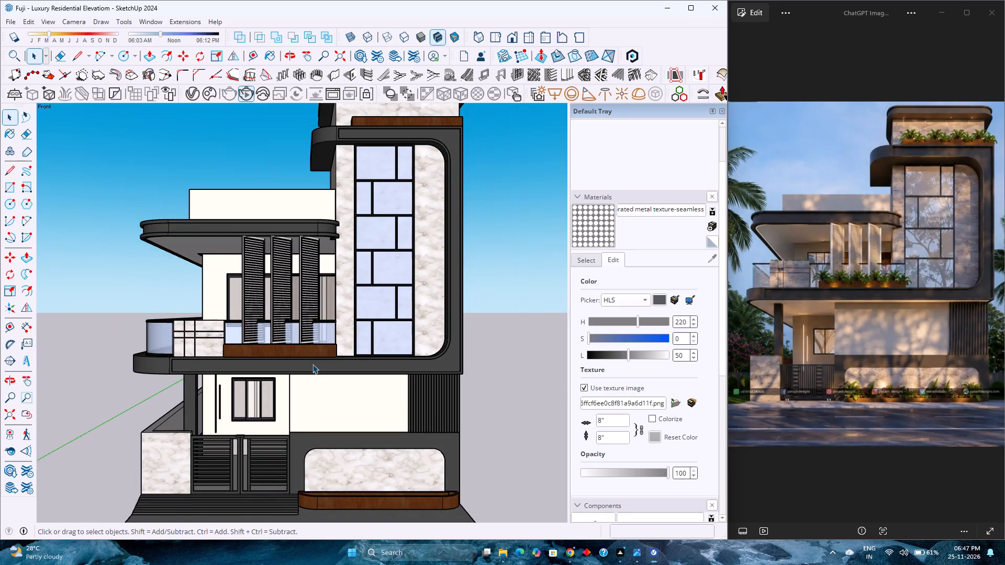
pyautogui.scroll(-6, 312, 364)
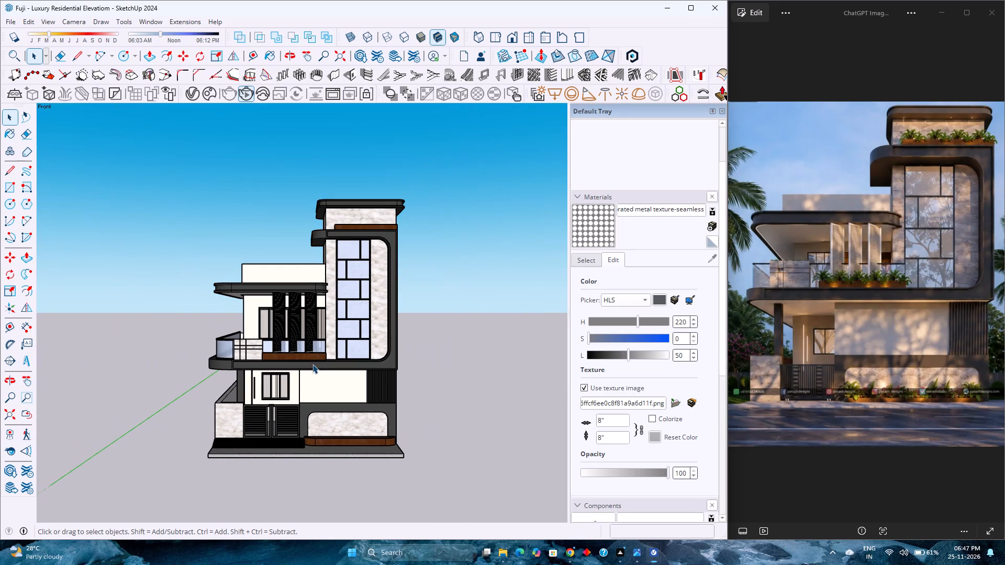
pyautogui.click(7, 414)
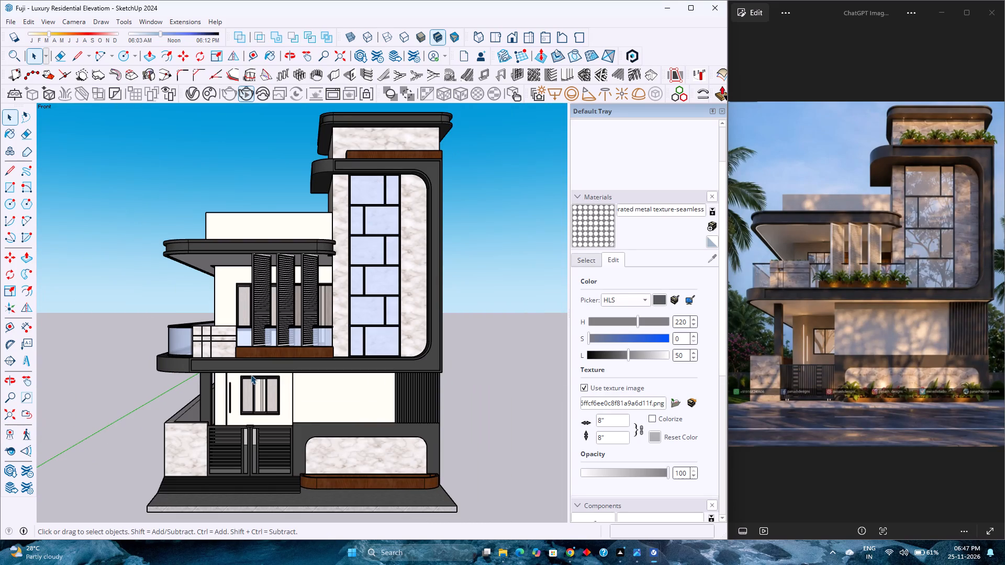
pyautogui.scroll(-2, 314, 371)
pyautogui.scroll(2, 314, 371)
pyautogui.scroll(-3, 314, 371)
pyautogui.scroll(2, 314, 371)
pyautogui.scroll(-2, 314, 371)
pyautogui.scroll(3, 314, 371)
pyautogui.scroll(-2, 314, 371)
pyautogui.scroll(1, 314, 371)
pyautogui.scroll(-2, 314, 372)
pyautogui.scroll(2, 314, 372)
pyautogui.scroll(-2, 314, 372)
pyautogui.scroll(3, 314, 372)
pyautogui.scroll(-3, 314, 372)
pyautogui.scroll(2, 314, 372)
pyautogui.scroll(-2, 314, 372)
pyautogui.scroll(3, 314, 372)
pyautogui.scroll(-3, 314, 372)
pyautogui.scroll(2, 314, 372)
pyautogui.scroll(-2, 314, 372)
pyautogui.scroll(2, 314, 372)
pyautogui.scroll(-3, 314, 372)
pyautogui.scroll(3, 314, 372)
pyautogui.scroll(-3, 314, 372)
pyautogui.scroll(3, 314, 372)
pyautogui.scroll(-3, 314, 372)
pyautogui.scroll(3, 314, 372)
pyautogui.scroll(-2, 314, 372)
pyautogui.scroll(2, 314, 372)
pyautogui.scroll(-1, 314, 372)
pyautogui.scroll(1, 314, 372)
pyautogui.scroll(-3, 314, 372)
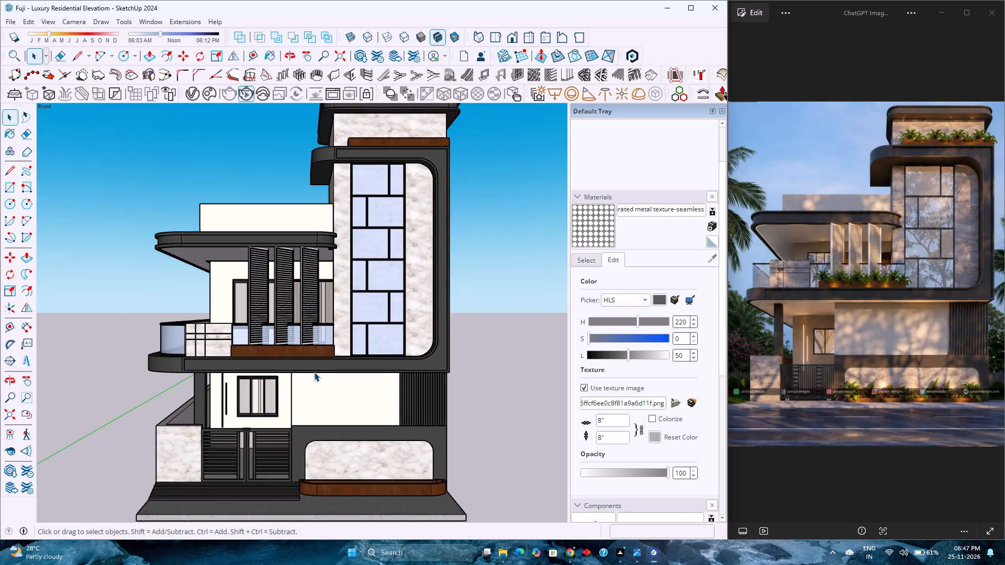
# Examine the balcony canopy, louvres, marble cladding, ground-floor window and entrance gate at mid range in the front view.
pyautogui.scroll(3, 314, 372)
pyautogui.scroll(-3, 314, 372)
pyautogui.scroll(3, 314, 372)
pyautogui.scroll(-3, 314, 372)
pyautogui.scroll(2, 314, 372)
pyautogui.scroll(-2, 314, 372)
pyautogui.scroll(2, 314, 372)
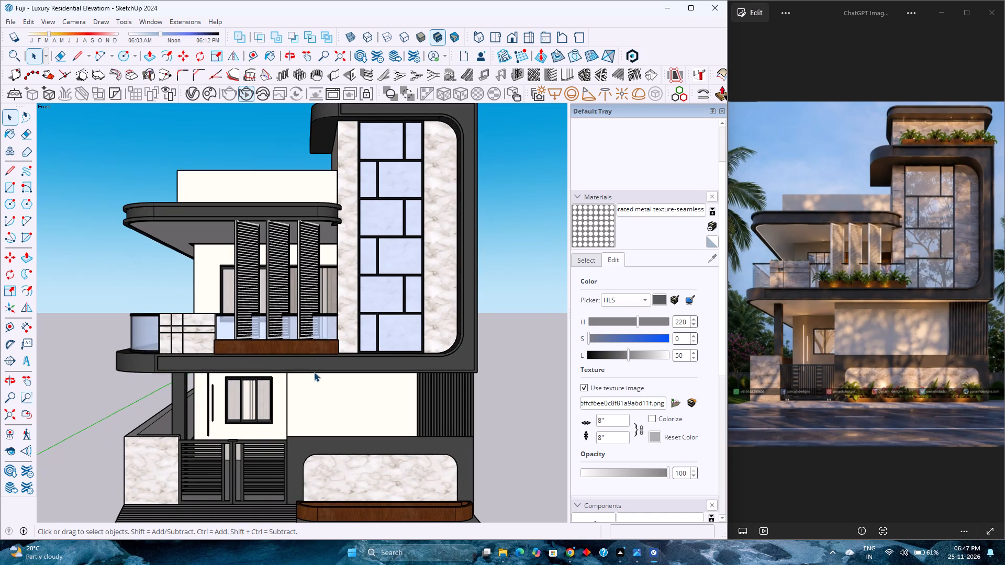
pyautogui.scroll(-2, 314, 372)
pyautogui.scroll(2, 314, 372)
pyautogui.scroll(-2, 314, 372)
pyautogui.scroll(3, 314, 372)
pyautogui.scroll(-4, 314, 372)
pyautogui.scroll(3, 314, 372)
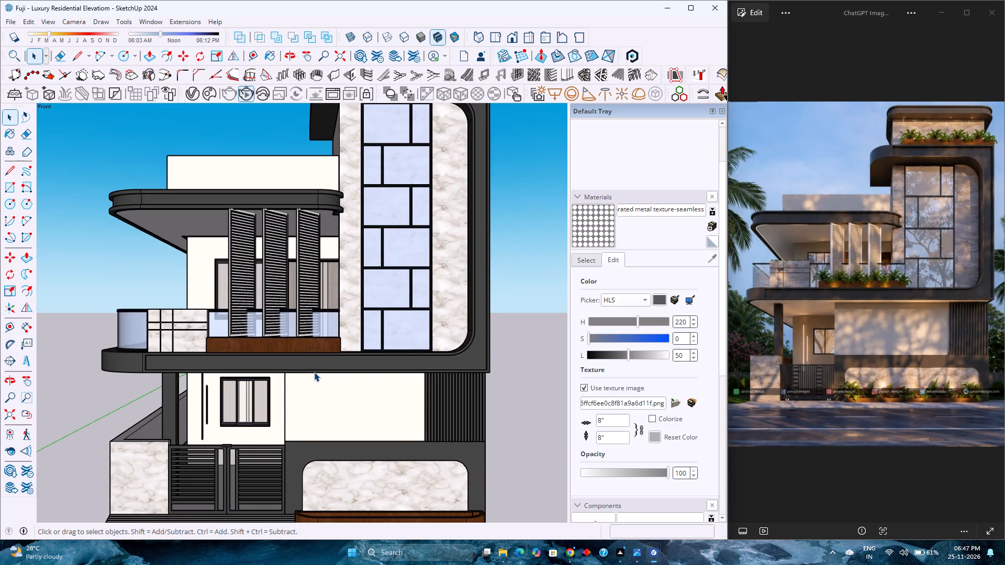
pyautogui.scroll(-3, 314, 372)
pyautogui.scroll(3, 314, 372)
pyautogui.scroll(-3, 314, 372)
pyautogui.scroll(3, 314, 372)
pyautogui.scroll(-3, 314, 372)
pyautogui.scroll(2, 314, 372)
pyautogui.scroll(-2, 314, 372)
pyautogui.scroll(4, 313, 372)
pyautogui.scroll(-3, 313, 372)
pyautogui.scroll(2, 313, 372)
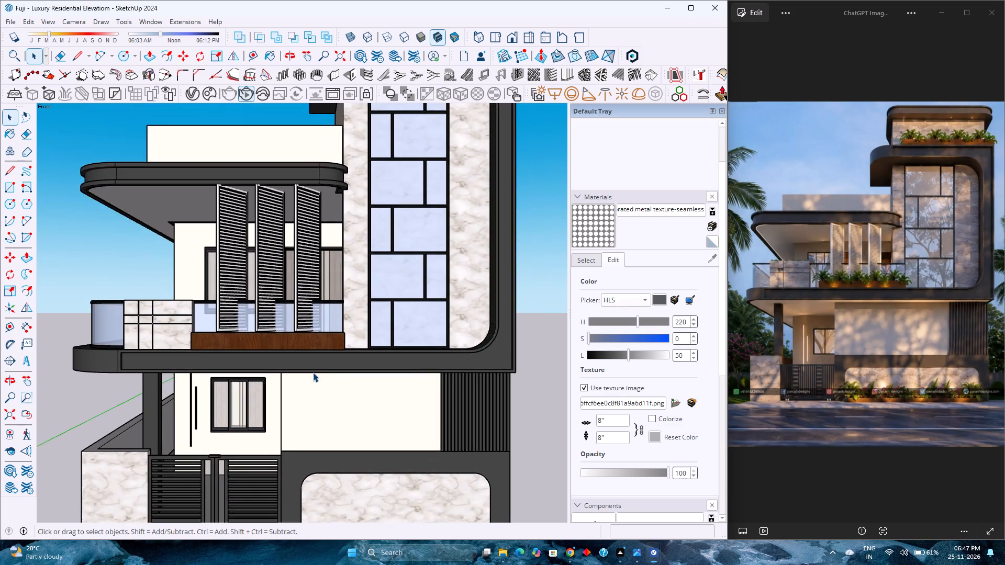
pyautogui.scroll(-1, 313, 372)
pyautogui.scroll(2, 312, 372)
pyautogui.scroll(-3, 312, 372)
pyautogui.scroll(2, 312, 374)
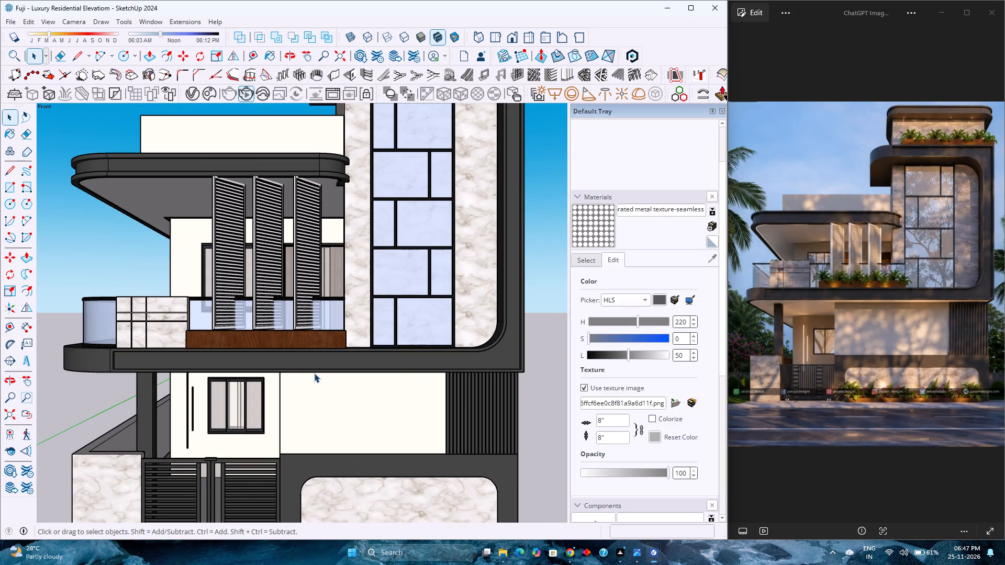
pyautogui.scroll(-3, 314, 373)
pyautogui.scroll(3, 314, 373)
pyautogui.scroll(-3, 314, 373)
pyautogui.scroll(3, 314, 373)
pyautogui.scroll(-3, 314, 373)
pyautogui.scroll(3, 314, 373)
pyautogui.scroll(-4, 314, 373)
pyautogui.scroll(4, 314, 373)
pyautogui.scroll(-4, 314, 373)
pyautogui.scroll(3, 315, 372)
pyautogui.scroll(-2, 315, 372)
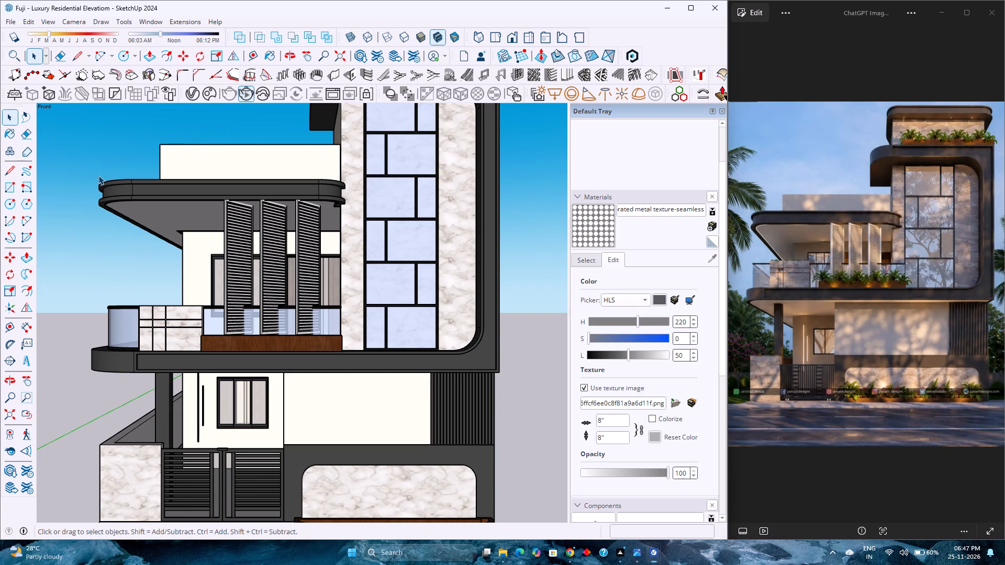
# Examine the full front elevation from the base steps to the tower roof, comparing its massing and finishes with the reference image.
pyautogui.scroll(-4, 414, 559)
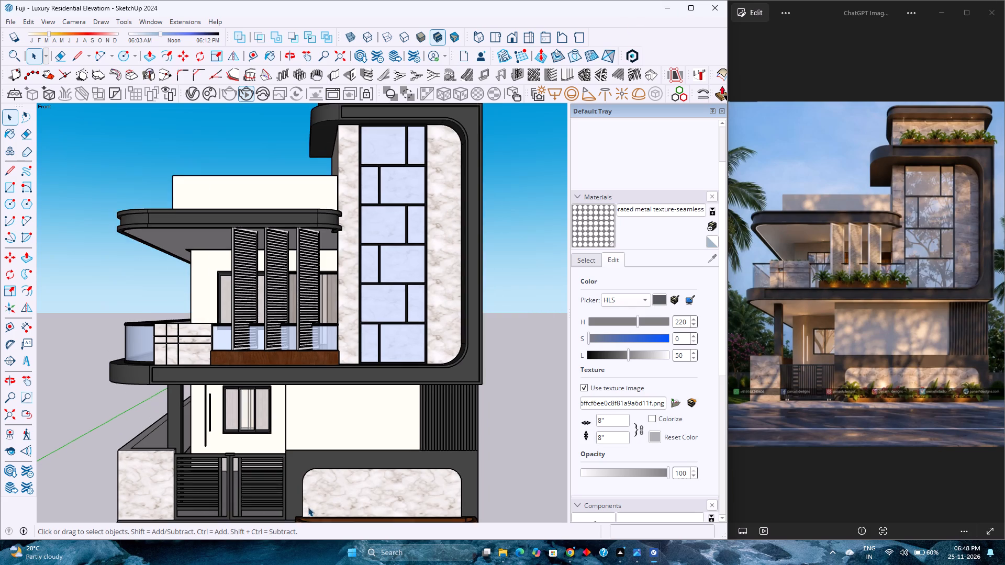
pyautogui.scroll(-2, 343, 324)
pyautogui.scroll(1, 343, 324)
pyautogui.scroll(-3, 343, 324)
pyautogui.scroll(1, 343, 324)
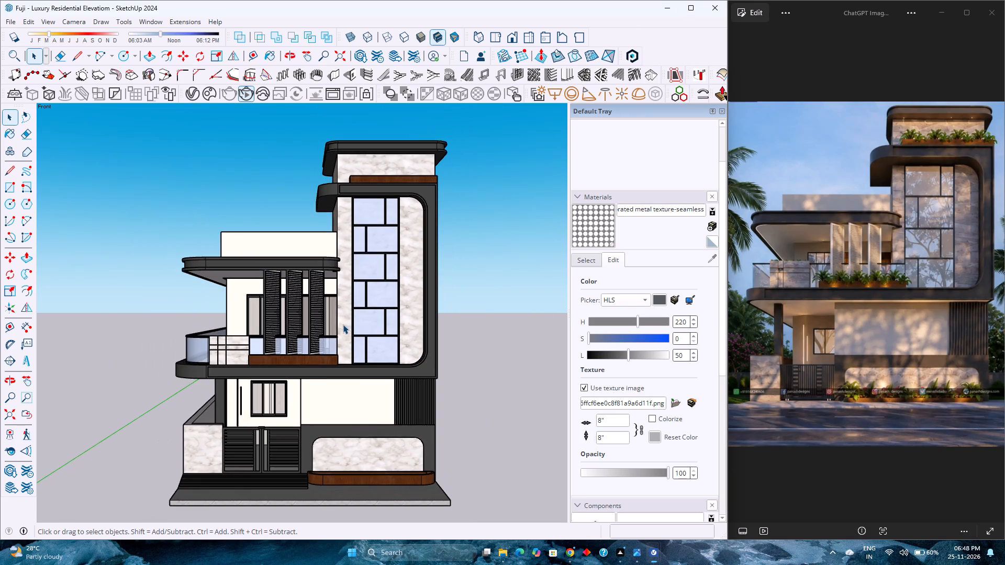
pyautogui.scroll(-1, 343, 324)
pyautogui.scroll(2, 343, 324)
pyautogui.scroll(-2, 343, 324)
pyautogui.scroll(3, 342, 326)
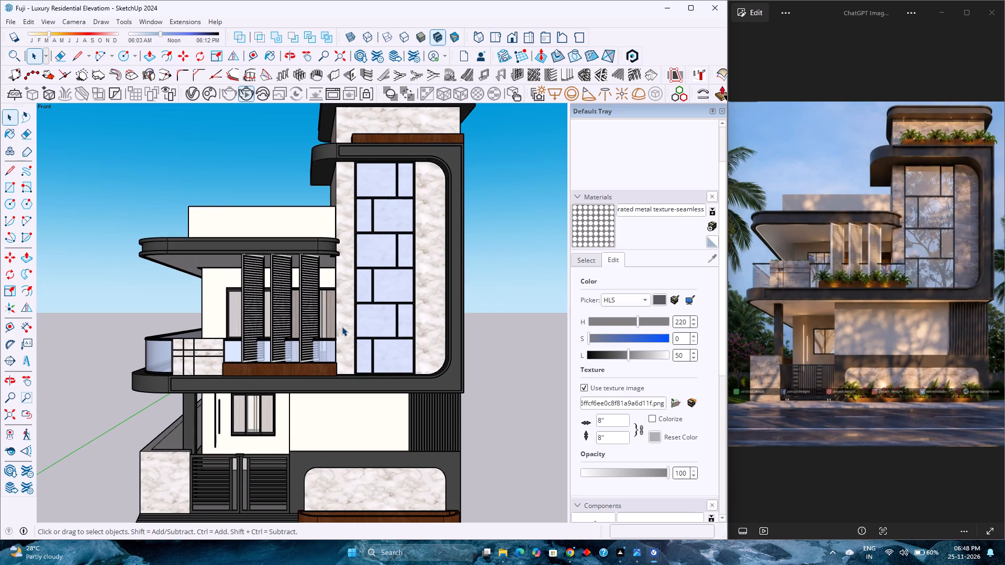
pyautogui.scroll(-2, 345, 289)
pyautogui.scroll(3, 345, 295)
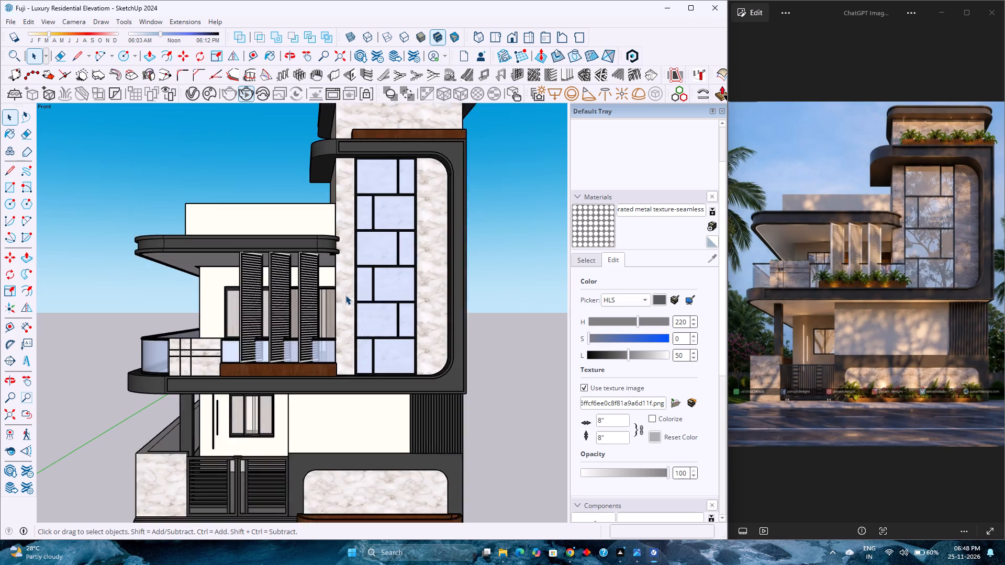
pyautogui.scroll(-3, 345, 296)
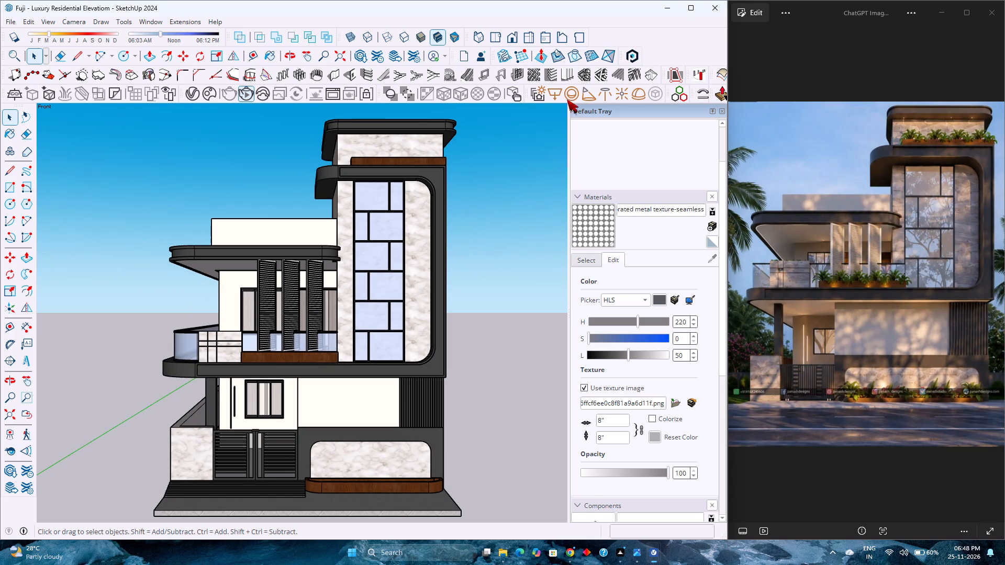
pyautogui.scroll(-3, 387, 425)
pyautogui.scroll(3, 387, 425)
pyautogui.scroll(-2, 387, 419)
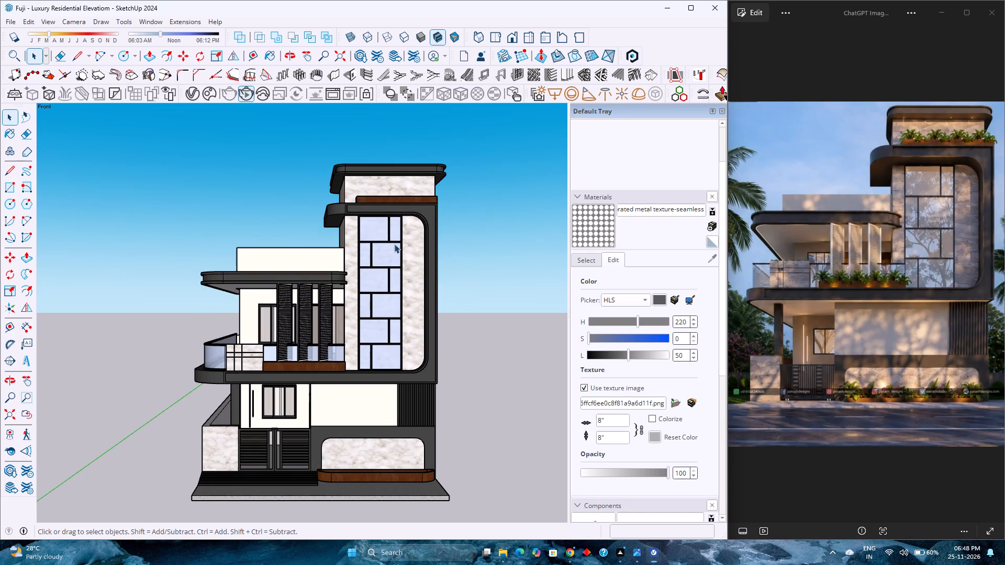
pyautogui.scroll(2, 362, 372)
pyautogui.scroll(-1, 362, 373)
pyautogui.scroll(1, 362, 374)
pyautogui.scroll(-2, 362, 374)
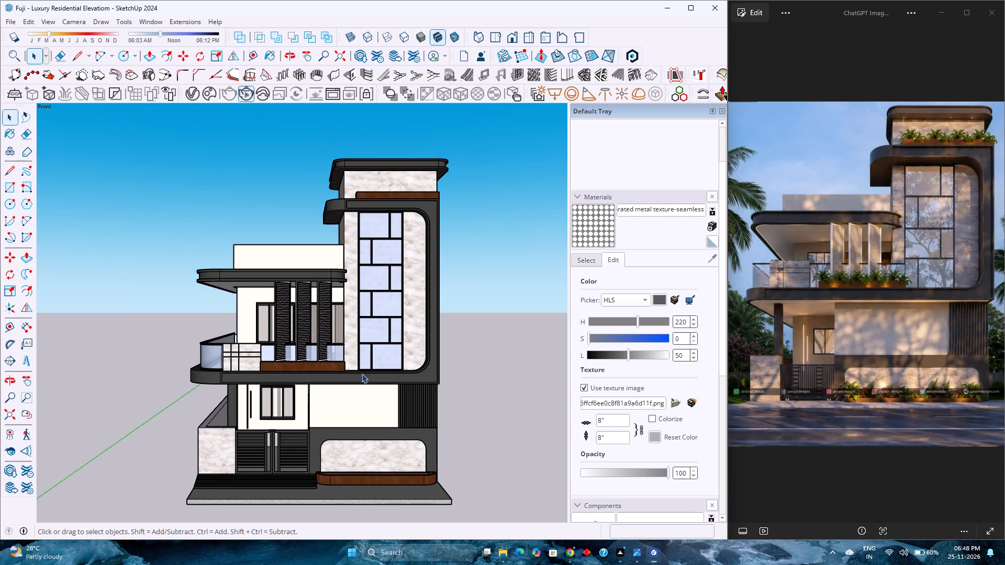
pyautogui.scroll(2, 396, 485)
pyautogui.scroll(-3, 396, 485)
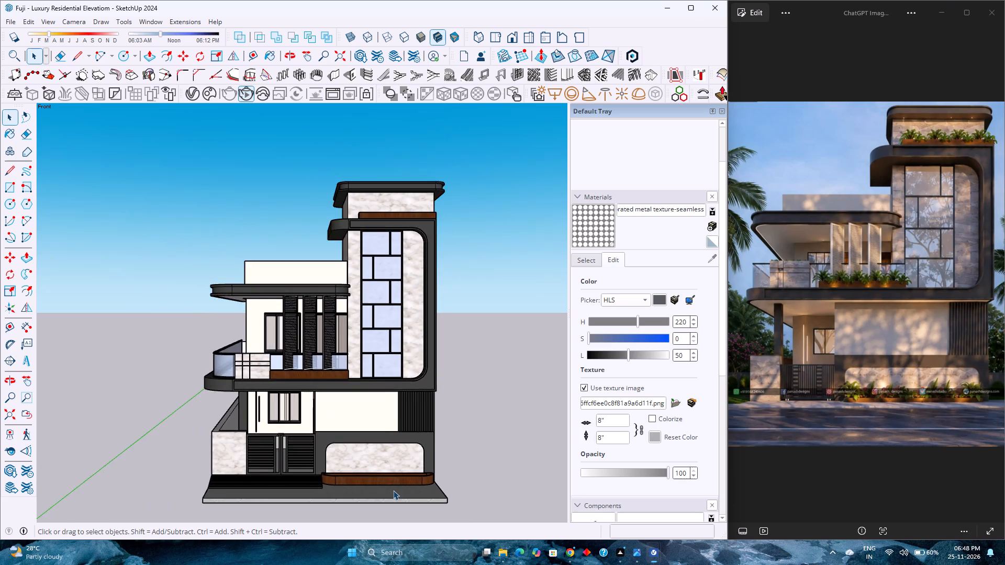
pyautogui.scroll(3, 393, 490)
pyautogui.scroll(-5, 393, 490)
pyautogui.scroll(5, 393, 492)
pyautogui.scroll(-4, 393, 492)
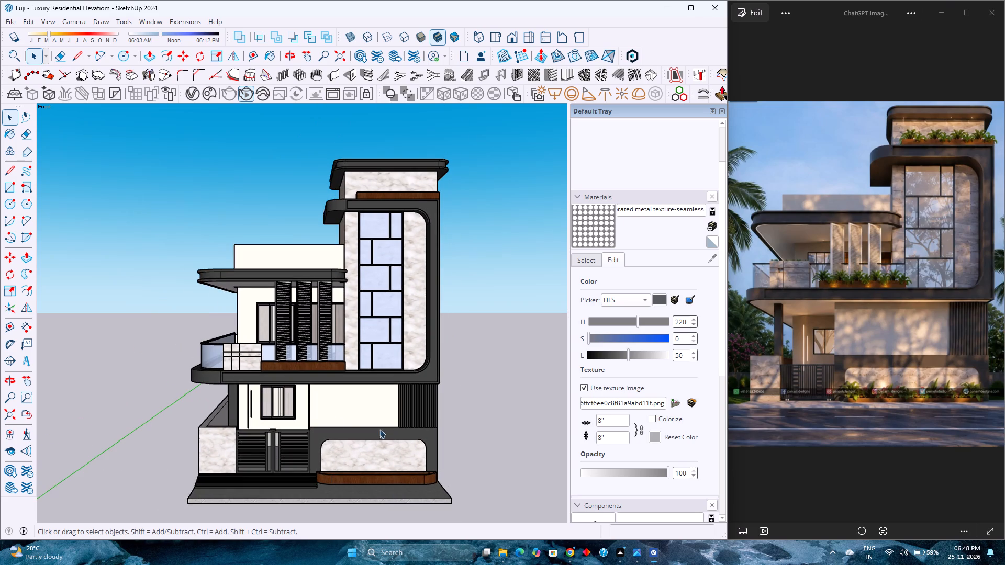
# Frame the whole building in the front view and compare its massing and proportions with the reference image.
pyautogui.click(510, 35)
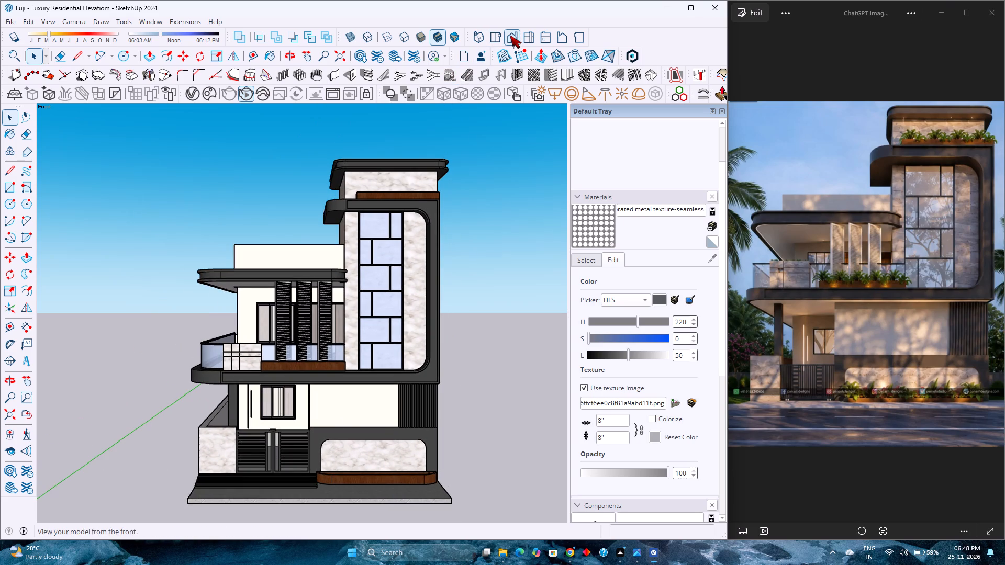
pyautogui.click(13, 413)
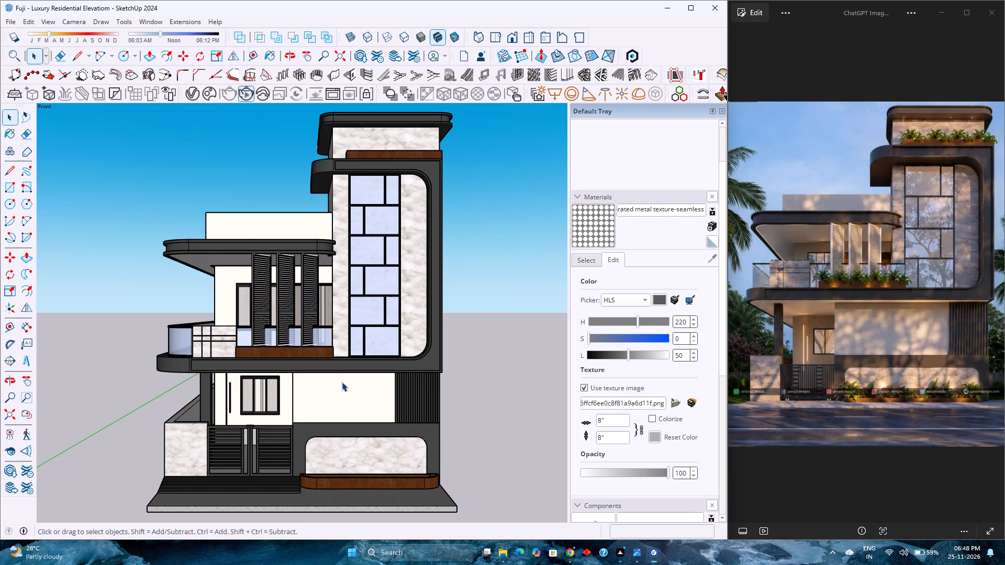
pyautogui.scroll(-1, 339, 388)
pyautogui.scroll(3, 339, 388)
pyautogui.scroll(-3, 339, 388)
pyautogui.scroll(1, 339, 392)
pyautogui.scroll(-1, 338, 396)
pyautogui.scroll(3, 338, 397)
pyautogui.scroll(-2, 338, 398)
pyautogui.scroll(3, 338, 398)
pyautogui.scroll(-2, 335, 410)
pyautogui.scroll(5, 335, 410)
pyautogui.scroll(-3, 295, 403)
pyautogui.scroll(-9, 368, 400)
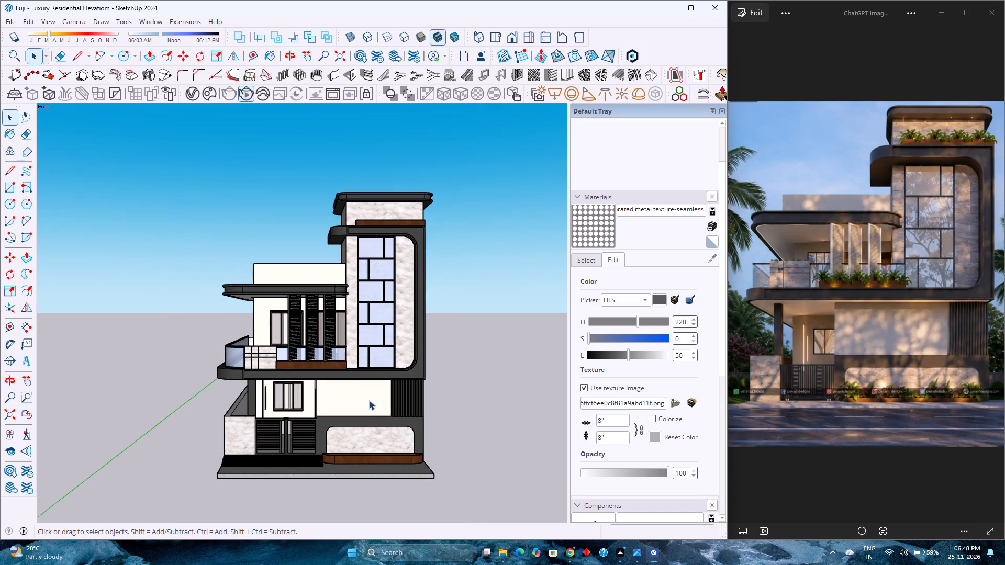
pyautogui.scroll(5, 381, 370)
pyautogui.scroll(-5, 381, 370)
pyautogui.scroll(3, 381, 370)
pyautogui.scroll(-4, 381, 370)
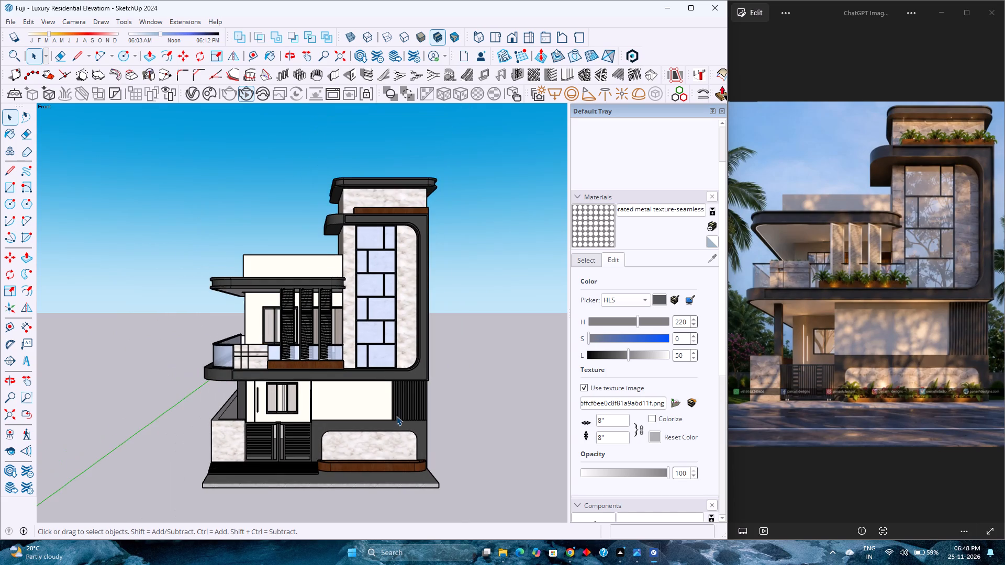
pyautogui.scroll(5, 396, 416)
pyautogui.scroll(-6, 396, 416)
pyautogui.scroll(3, 335, 435)
pyautogui.scroll(-4, 337, 437)
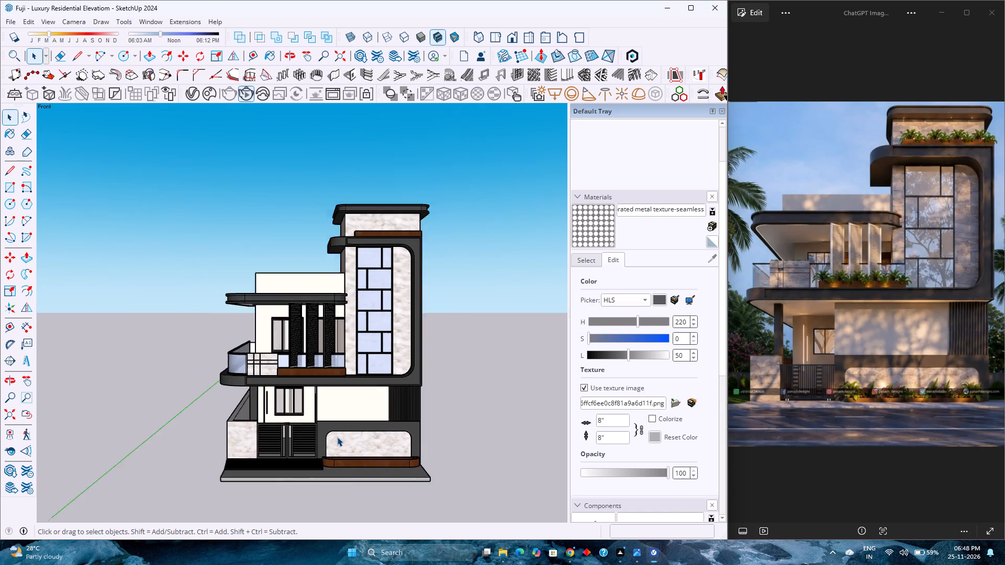
# Examine the entrance gate, marble boundary panel, lower wooden planter and balcony louvres at closer range in the front view.
pyautogui.scroll(4, 337, 437)
pyautogui.scroll(-5, 337, 437)
pyautogui.scroll(4, 337, 437)
pyautogui.scroll(-3, 337, 437)
pyautogui.scroll(3, 337, 437)
pyautogui.scroll(-4, 337, 437)
pyautogui.scroll(4, 338, 437)
pyautogui.scroll(-4, 338, 437)
pyautogui.scroll(4, 338, 437)
pyautogui.scroll(-4, 343, 430)
pyautogui.scroll(3, 343, 430)
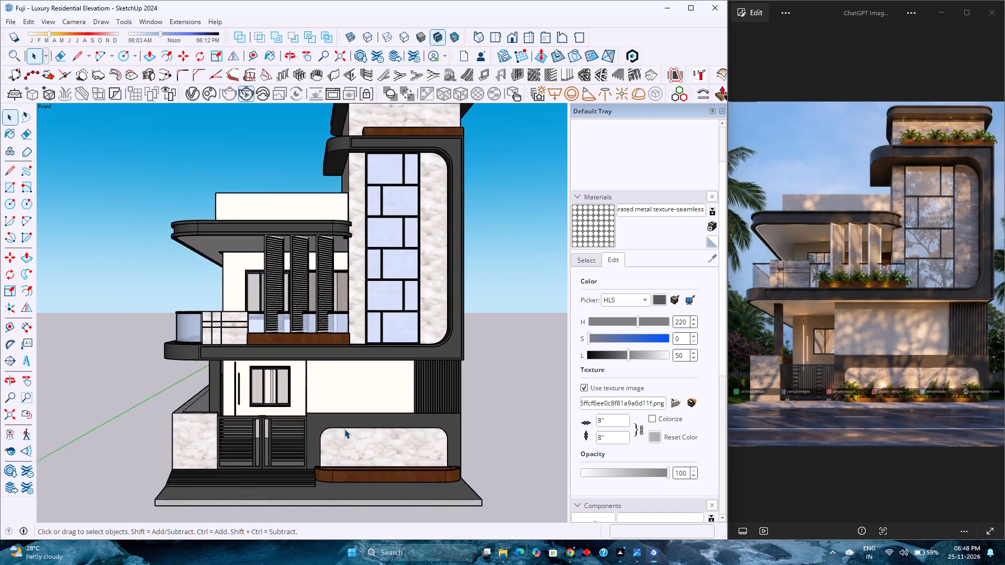
pyautogui.scroll(-3, 344, 429)
pyautogui.scroll(3, 344, 429)
pyautogui.scroll(-3, 344, 429)
pyautogui.scroll(4, 344, 429)
pyautogui.scroll(-5, 344, 429)
pyautogui.scroll(5, 345, 429)
pyautogui.scroll(-5, 345, 429)
pyautogui.scroll(5, 345, 429)
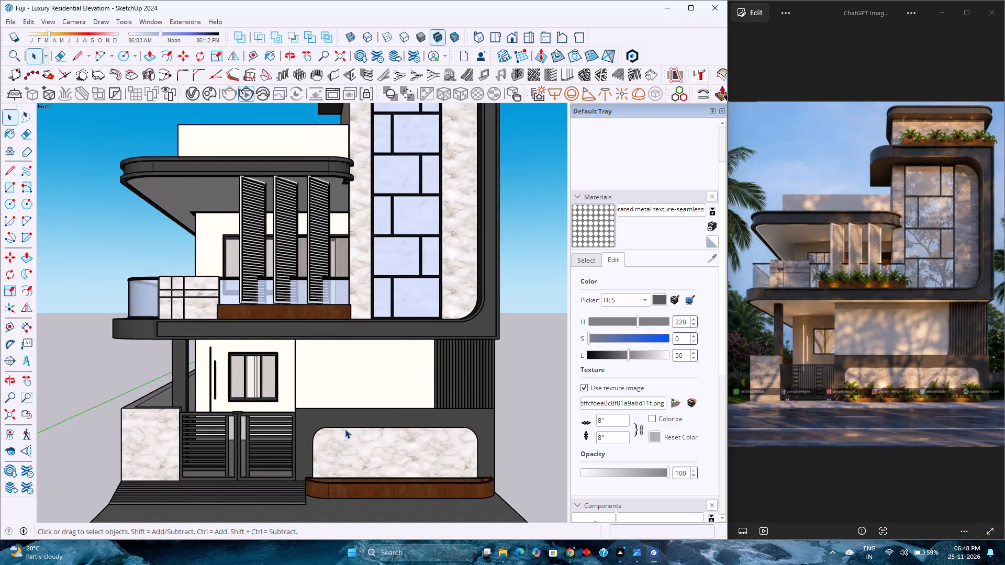
pyautogui.scroll(-4, 345, 429)
pyautogui.scroll(5, 345, 429)
# Orbit to the balcony side of the building and examine its side wall, glass railing, windows and roof canopy.
pyautogui.moveTo(345, 429); pyautogui.dragTo(422, 409, button='middle')
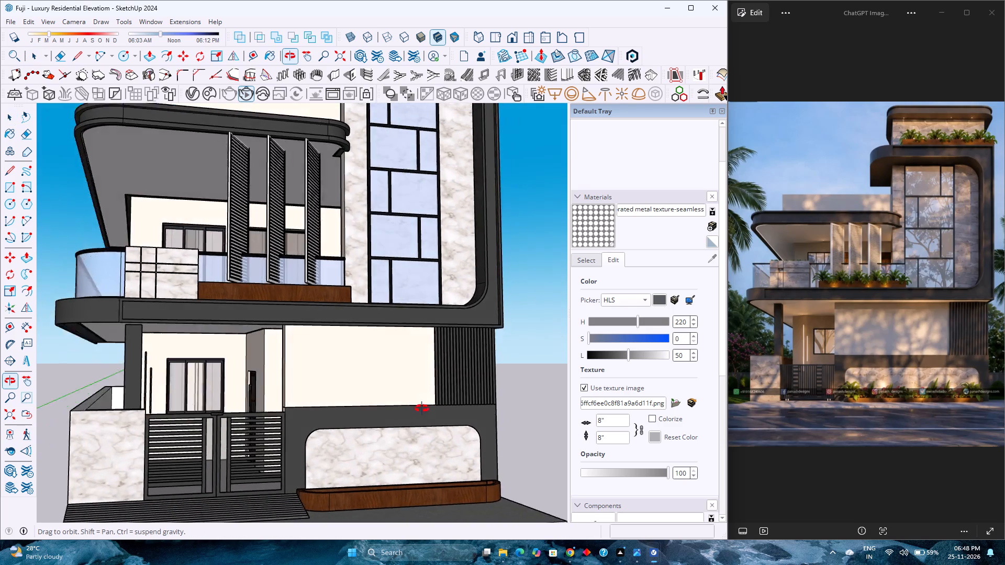
pyautogui.moveTo(422, 409); pyautogui.dragTo(519, 409, button='middle')
pyautogui.scroll(-1, 496, 416)
pyautogui.scroll(-8, 441, 417)
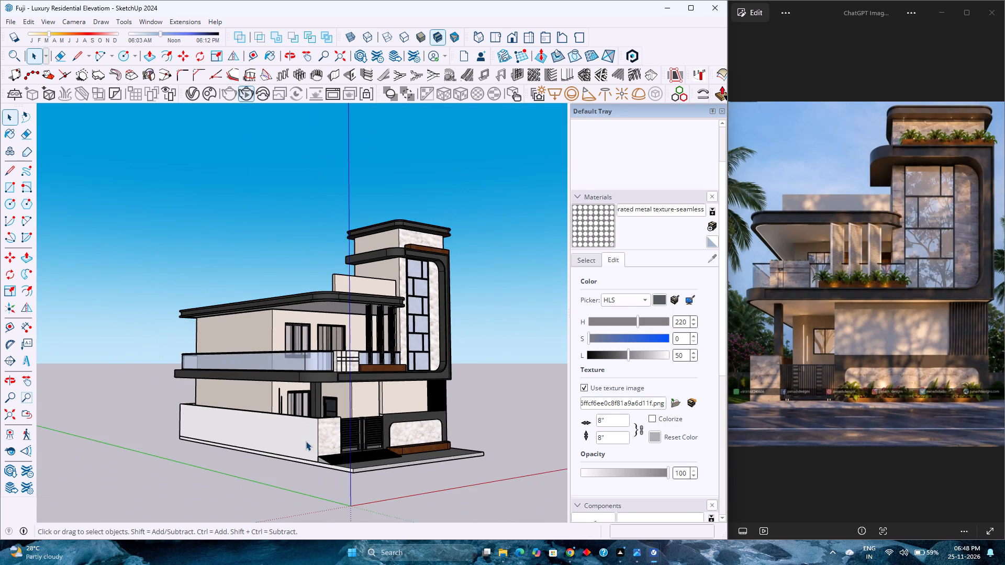
pyautogui.scroll(4, 306, 441)
pyautogui.scroll(-4, 306, 441)
pyautogui.scroll(5, 306, 441)
pyautogui.scroll(-5, 306, 441)
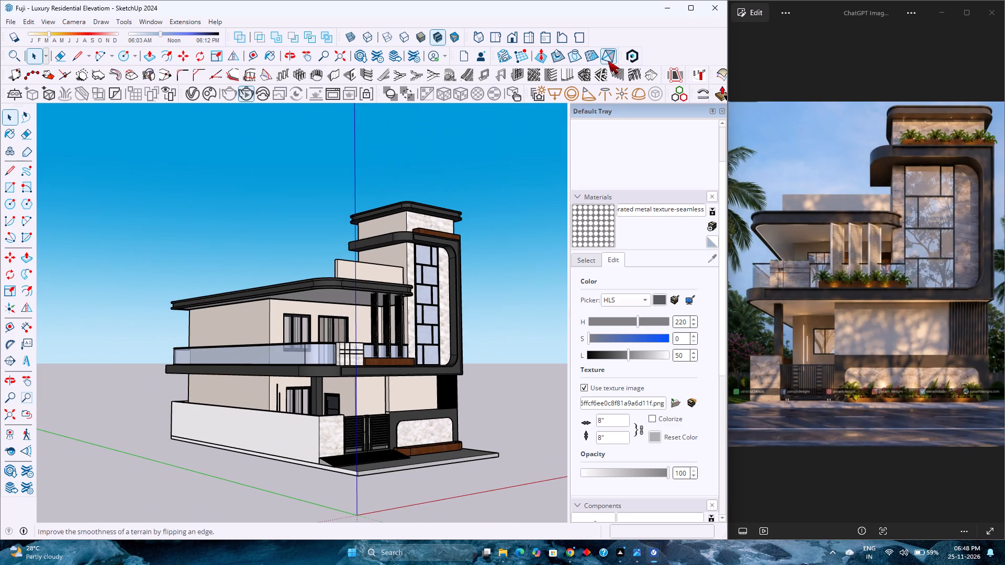
# Return to the front view, frame the whole building and examine the facade from the base steps to the tower roof.
pyautogui.click(513, 38)
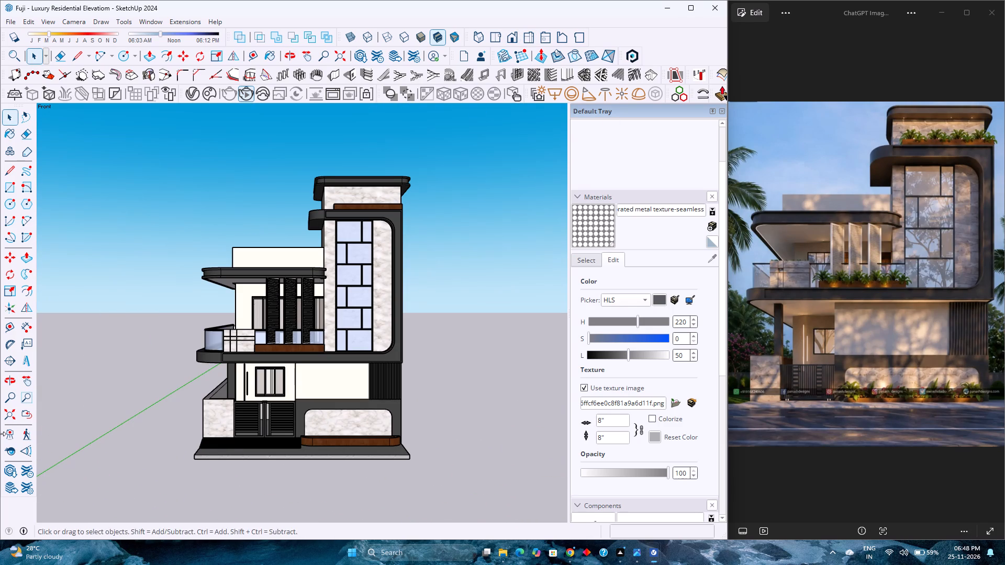
pyautogui.click(11, 419)
pyautogui.scroll(-3, 237, 367)
pyautogui.scroll(3, 237, 367)
pyautogui.scroll(-1, 237, 367)
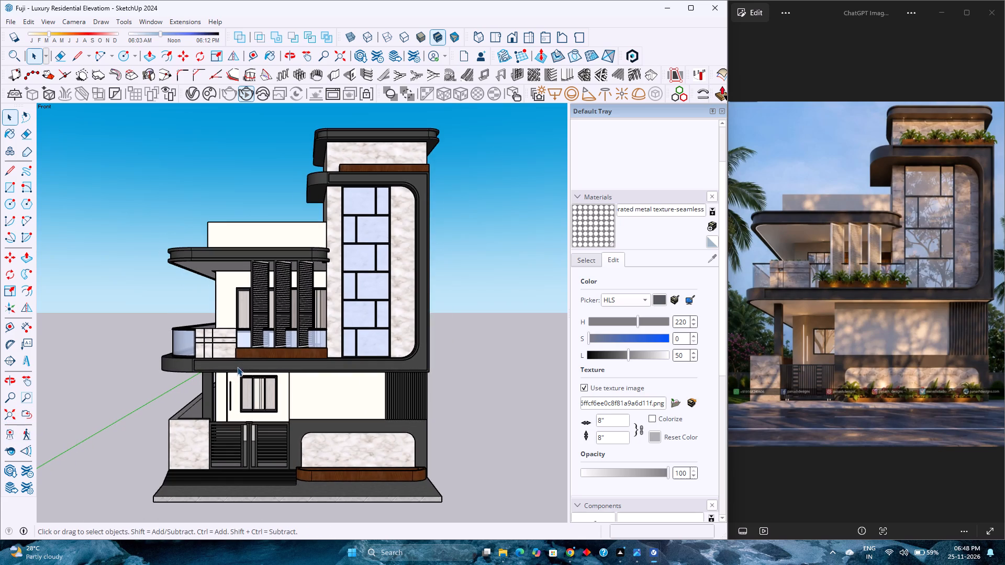
pyautogui.scroll(2, 297, 344)
pyautogui.scroll(-3, 297, 344)
pyautogui.scroll(1, 297, 346)
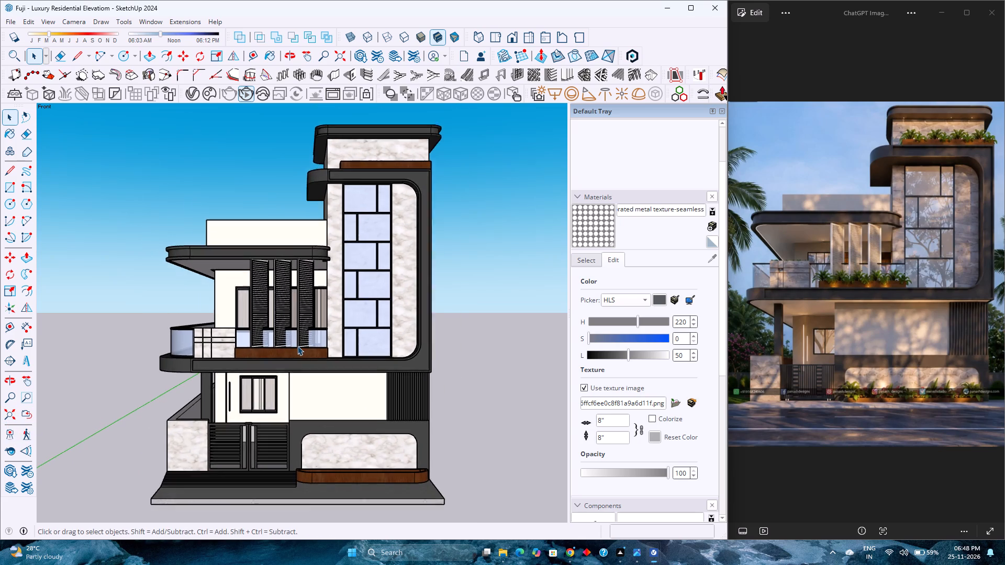
pyautogui.scroll(1, 297, 346)
pyautogui.scroll(-1, 297, 346)
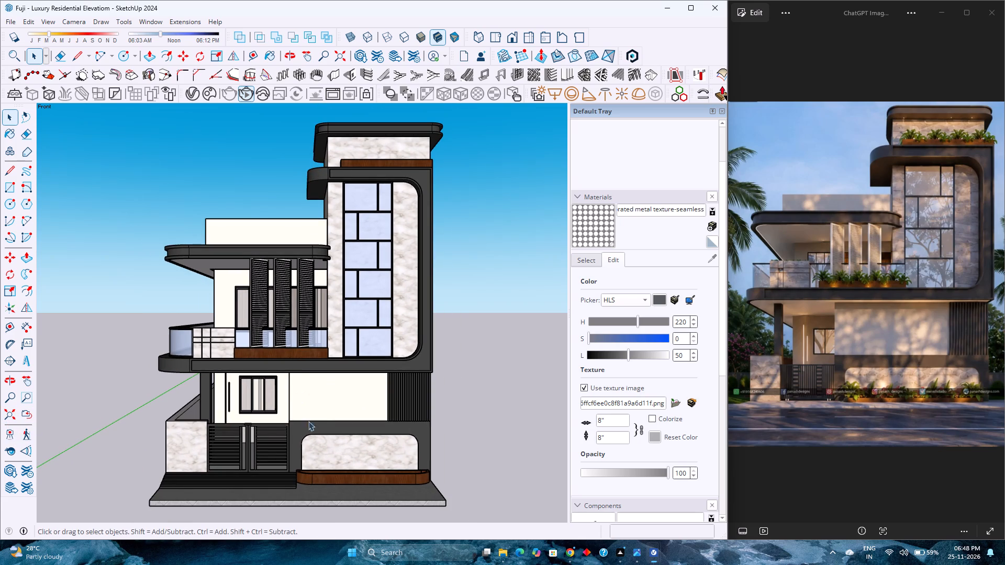
pyautogui.scroll(1, 294, 433)
pyautogui.scroll(-2, 294, 433)
pyautogui.scroll(1, 294, 433)
pyautogui.scroll(-1, 294, 433)
pyautogui.scroll(1, 294, 433)
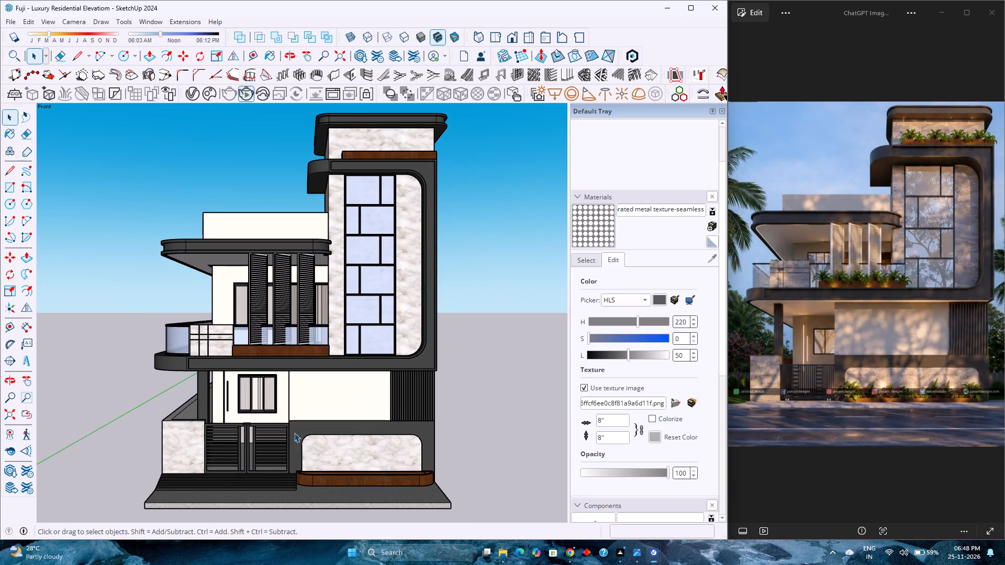
pyautogui.scroll(-1, 294, 433)
pyautogui.scroll(2, 294, 433)
pyautogui.scroll(-1, 294, 433)
pyautogui.scroll(1, 294, 433)
pyautogui.scroll(-1, 294, 433)
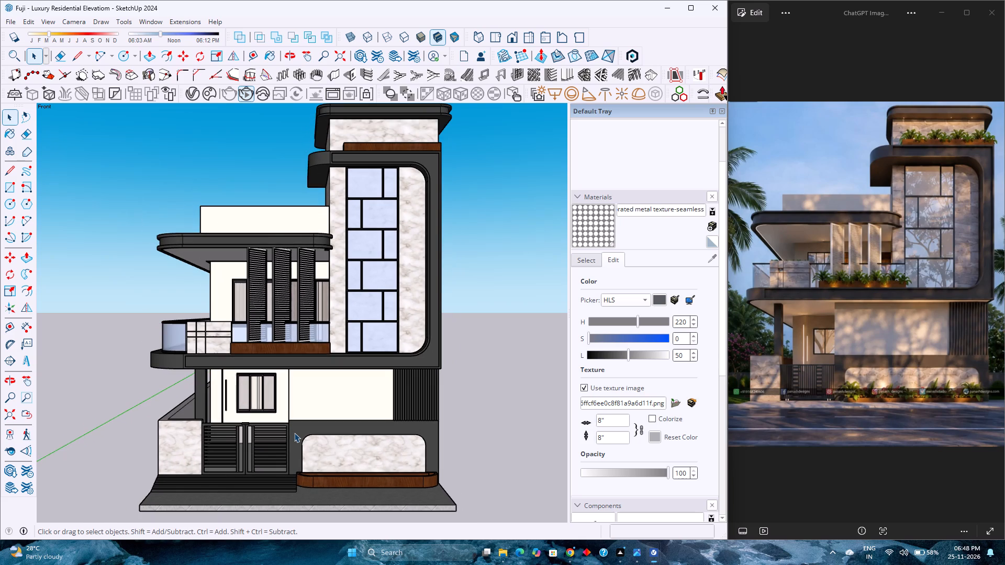
pyautogui.scroll(-1, 294, 433)
pyautogui.scroll(1, 294, 433)
pyautogui.scroll(-1, 294, 433)
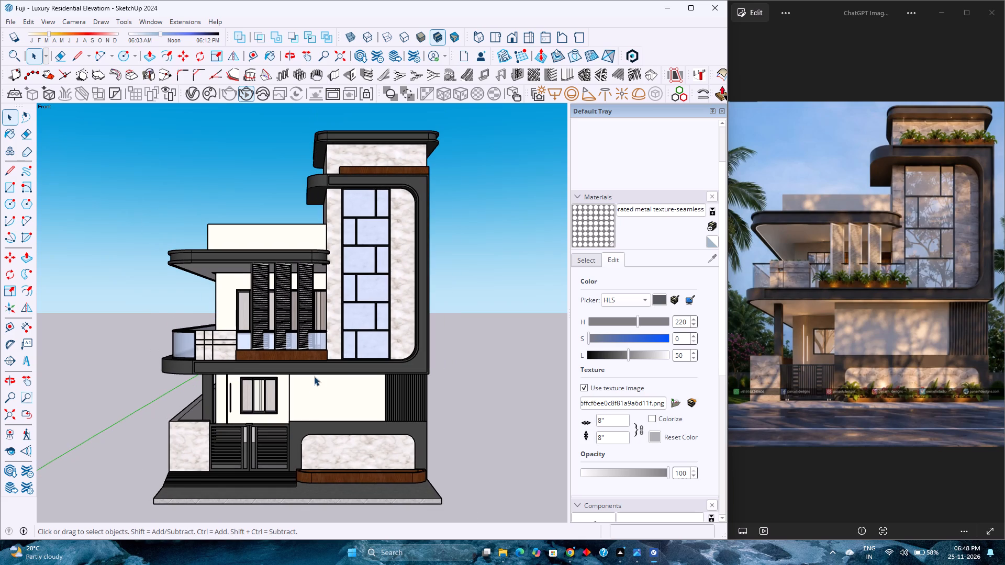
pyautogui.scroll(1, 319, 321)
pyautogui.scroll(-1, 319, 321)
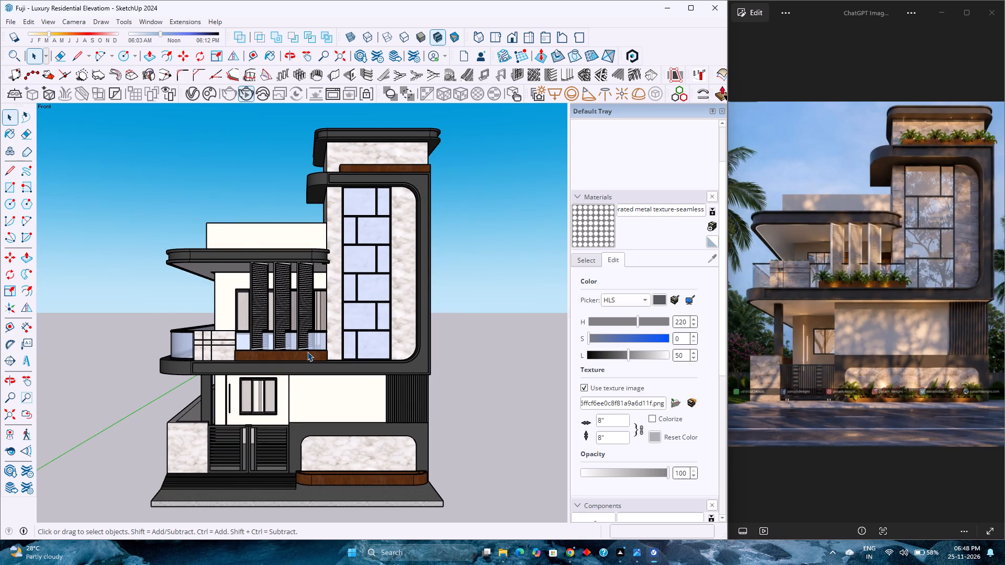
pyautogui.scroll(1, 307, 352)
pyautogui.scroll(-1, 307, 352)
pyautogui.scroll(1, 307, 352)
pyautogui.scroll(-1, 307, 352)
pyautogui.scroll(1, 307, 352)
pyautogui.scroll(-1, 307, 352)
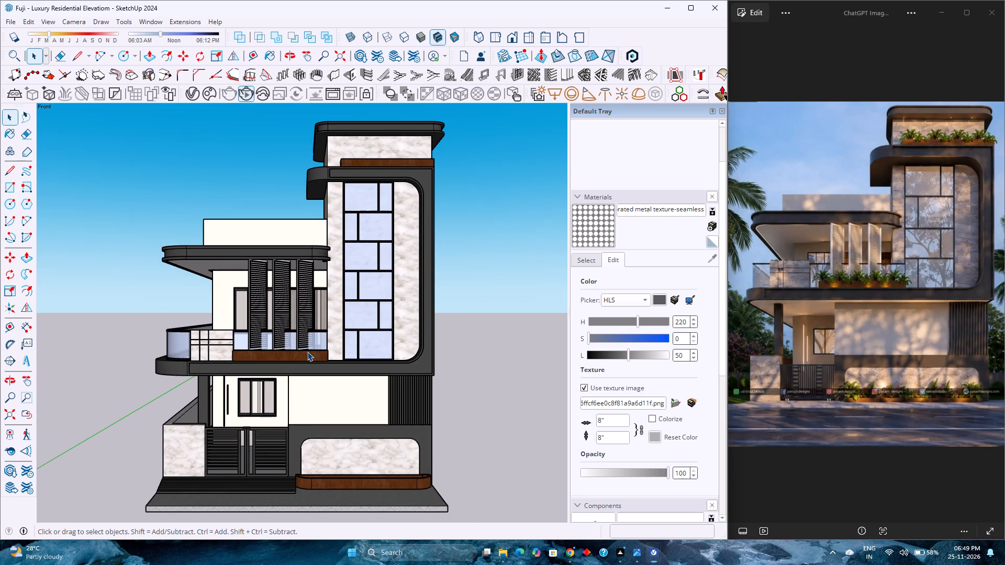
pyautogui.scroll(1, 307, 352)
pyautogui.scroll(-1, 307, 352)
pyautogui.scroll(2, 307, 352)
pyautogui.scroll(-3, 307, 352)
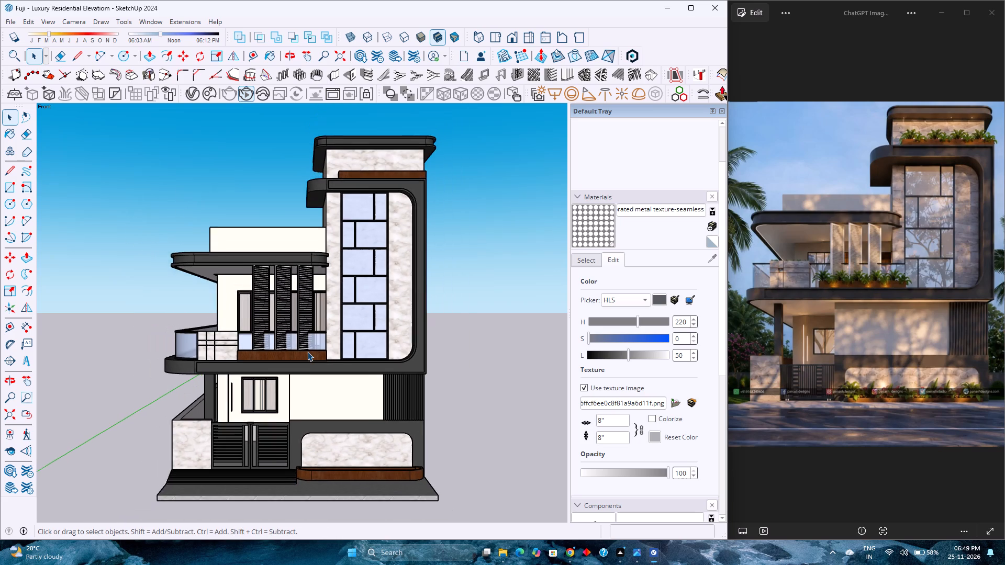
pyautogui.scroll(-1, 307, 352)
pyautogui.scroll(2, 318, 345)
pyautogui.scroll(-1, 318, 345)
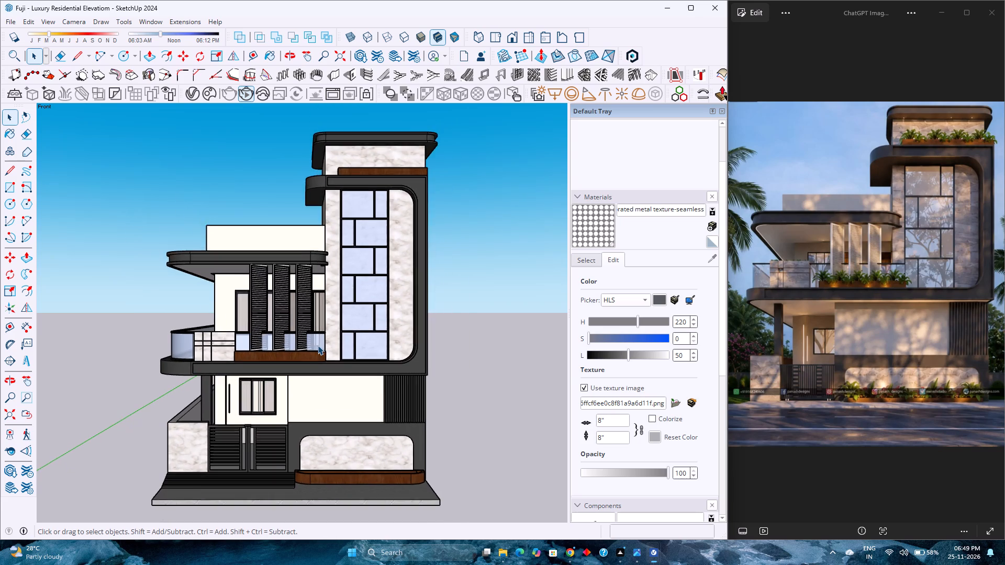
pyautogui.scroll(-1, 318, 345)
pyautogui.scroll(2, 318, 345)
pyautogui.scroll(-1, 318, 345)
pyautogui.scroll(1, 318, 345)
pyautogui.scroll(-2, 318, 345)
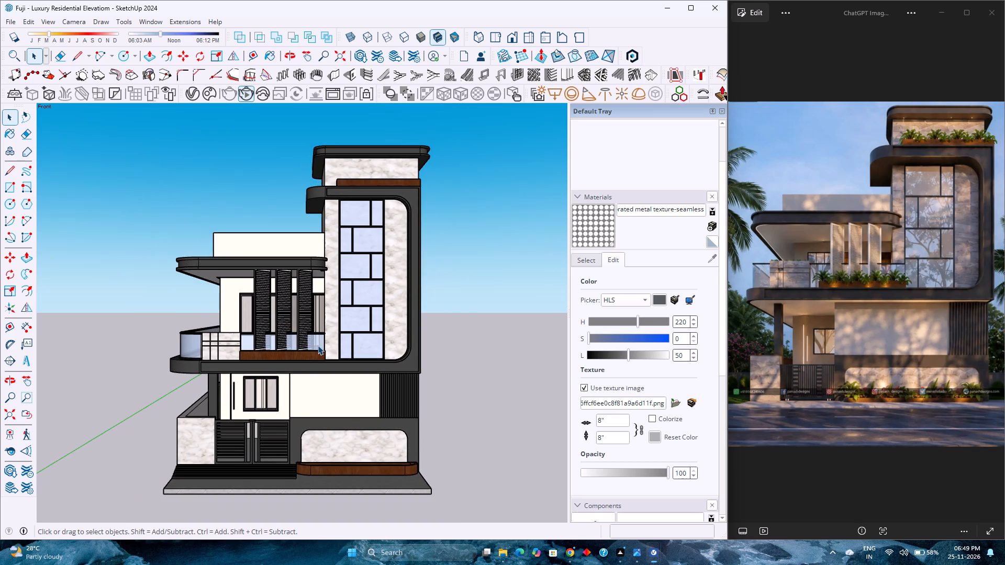
# Examine the balcony louvres, upper wooden planter and tower glazing in the front view at varying distances.
pyautogui.scroll(3, 318, 345)
pyautogui.scroll(-3, 318, 346)
pyautogui.scroll(3, 318, 346)
pyautogui.scroll(-2, 318, 346)
pyautogui.scroll(2, 318, 346)
pyautogui.scroll(-2, 318, 346)
pyautogui.scroll(2, 318, 346)
pyautogui.scroll(-1, 318, 346)
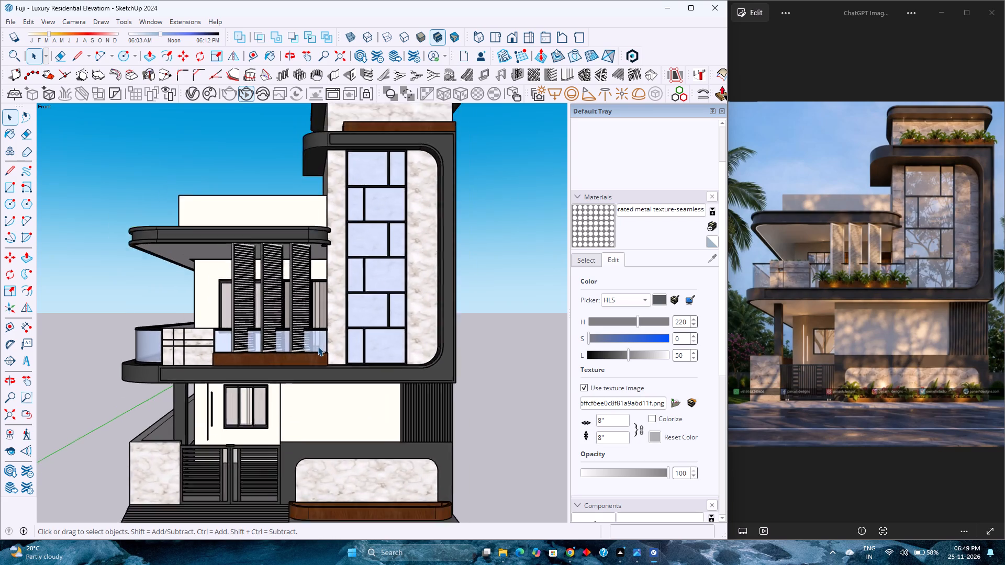
pyautogui.scroll(-1, 318, 346)
pyautogui.scroll(2, 318, 346)
pyautogui.scroll(-2, 318, 346)
pyautogui.scroll(2, 318, 346)
pyautogui.scroll(-6, 318, 346)
# Orbit to an angled view from the tower side and examine the louvre panels, canopy underside, balcony planter and tower frame.
pyautogui.moveTo(311, 350); pyautogui.dragTo(286, 349, button='middle')
pyautogui.moveTo(276, 348); pyautogui.dragTo(250, 348, button='middle')
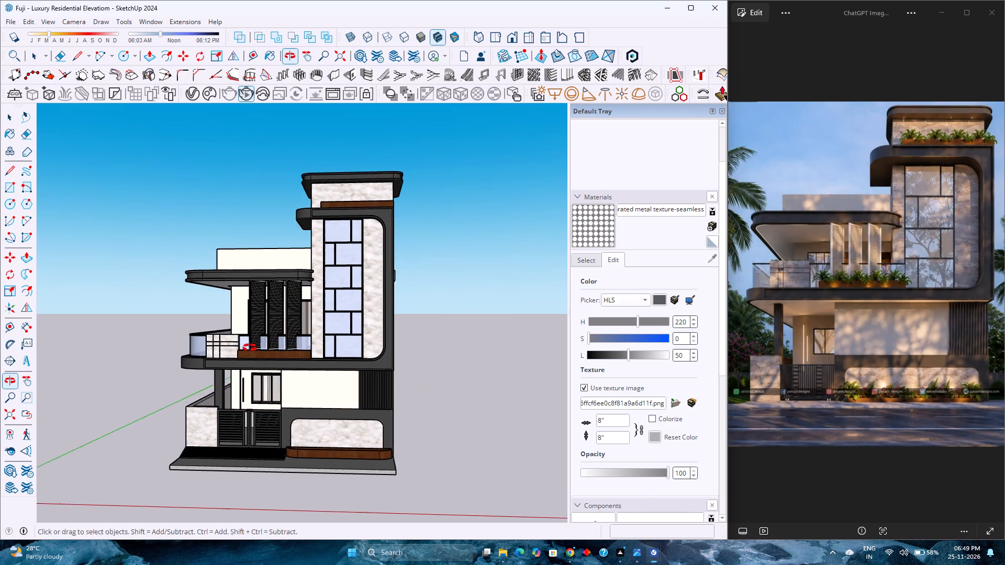
pyautogui.moveTo(250, 348); pyautogui.dragTo(239, 332, button='middle')
pyautogui.scroll(1, 252, 338)
pyautogui.scroll(-2, 252, 338)
pyautogui.scroll(4, 252, 338)
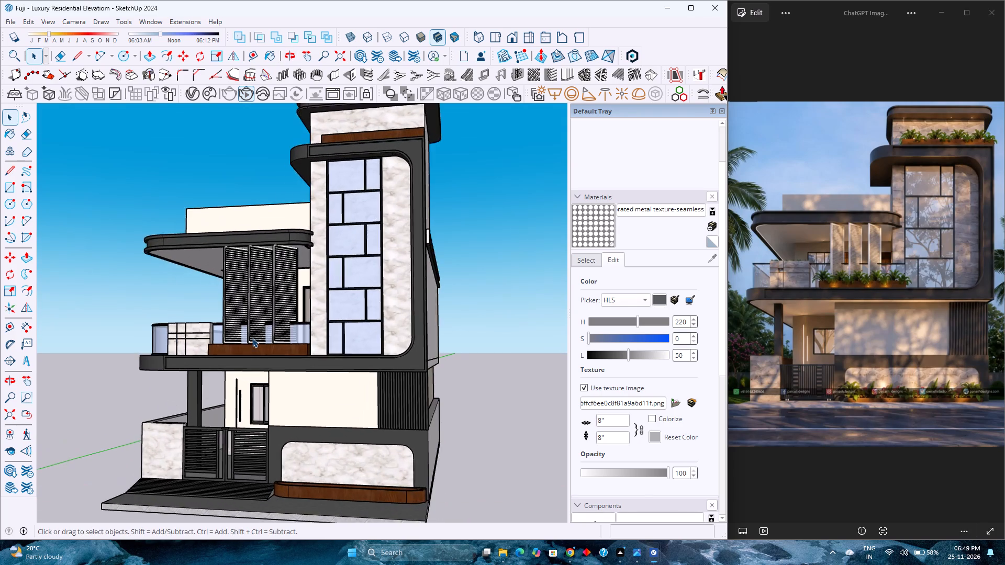
pyautogui.scroll(-4, 252, 338)
pyautogui.scroll(7, 252, 338)
pyautogui.scroll(-3, 252, 338)
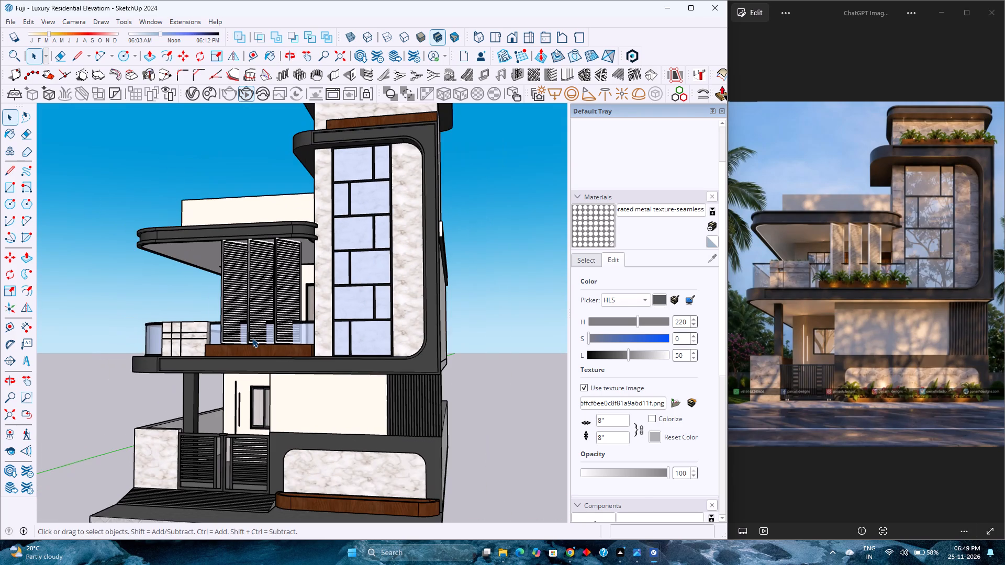
pyautogui.moveTo(266, 338); pyautogui.dragTo(275, 338, button='middle')
pyautogui.scroll(-3, 277, 334)
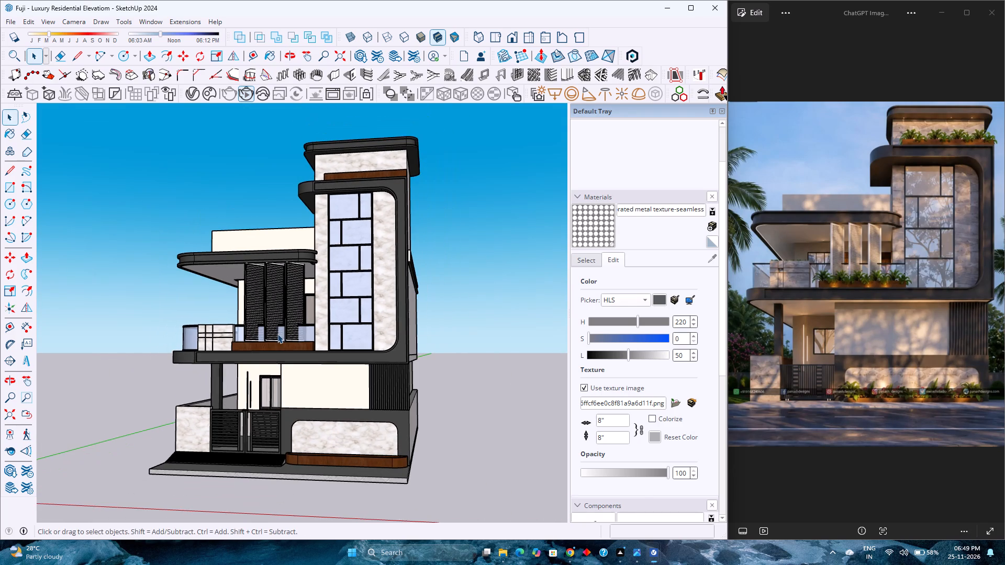
pyautogui.middleClick(267, 336)
pyautogui.middleClick(267, 337)
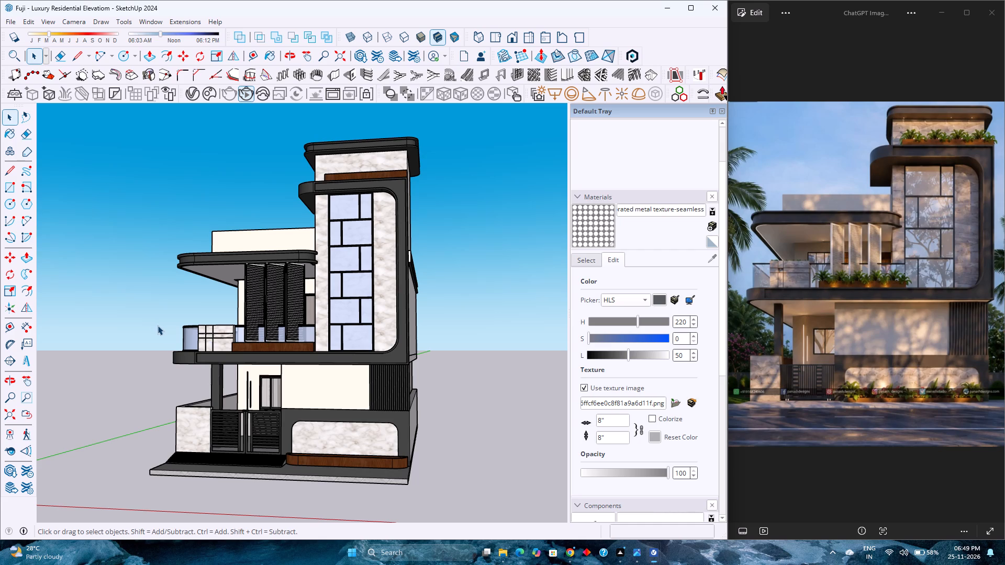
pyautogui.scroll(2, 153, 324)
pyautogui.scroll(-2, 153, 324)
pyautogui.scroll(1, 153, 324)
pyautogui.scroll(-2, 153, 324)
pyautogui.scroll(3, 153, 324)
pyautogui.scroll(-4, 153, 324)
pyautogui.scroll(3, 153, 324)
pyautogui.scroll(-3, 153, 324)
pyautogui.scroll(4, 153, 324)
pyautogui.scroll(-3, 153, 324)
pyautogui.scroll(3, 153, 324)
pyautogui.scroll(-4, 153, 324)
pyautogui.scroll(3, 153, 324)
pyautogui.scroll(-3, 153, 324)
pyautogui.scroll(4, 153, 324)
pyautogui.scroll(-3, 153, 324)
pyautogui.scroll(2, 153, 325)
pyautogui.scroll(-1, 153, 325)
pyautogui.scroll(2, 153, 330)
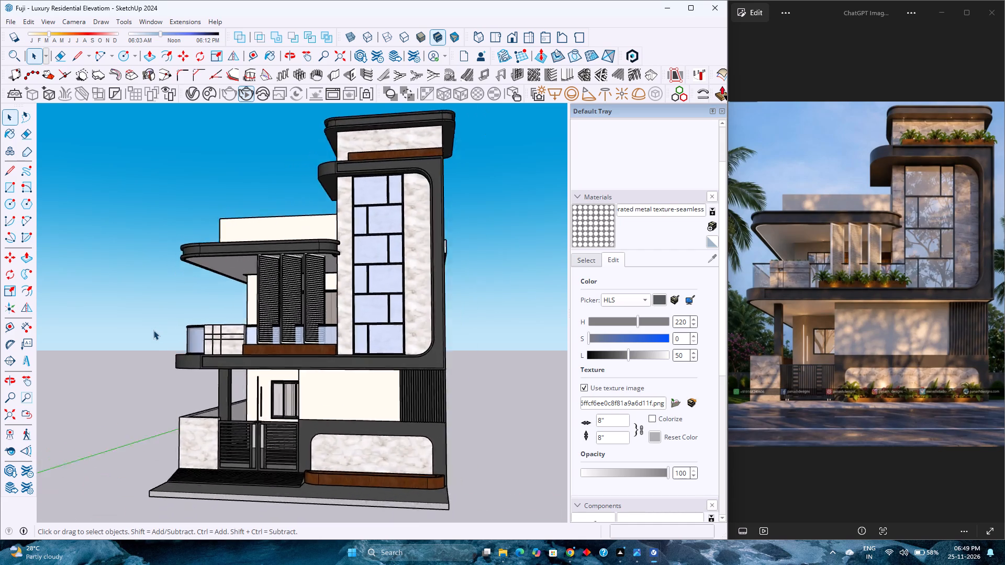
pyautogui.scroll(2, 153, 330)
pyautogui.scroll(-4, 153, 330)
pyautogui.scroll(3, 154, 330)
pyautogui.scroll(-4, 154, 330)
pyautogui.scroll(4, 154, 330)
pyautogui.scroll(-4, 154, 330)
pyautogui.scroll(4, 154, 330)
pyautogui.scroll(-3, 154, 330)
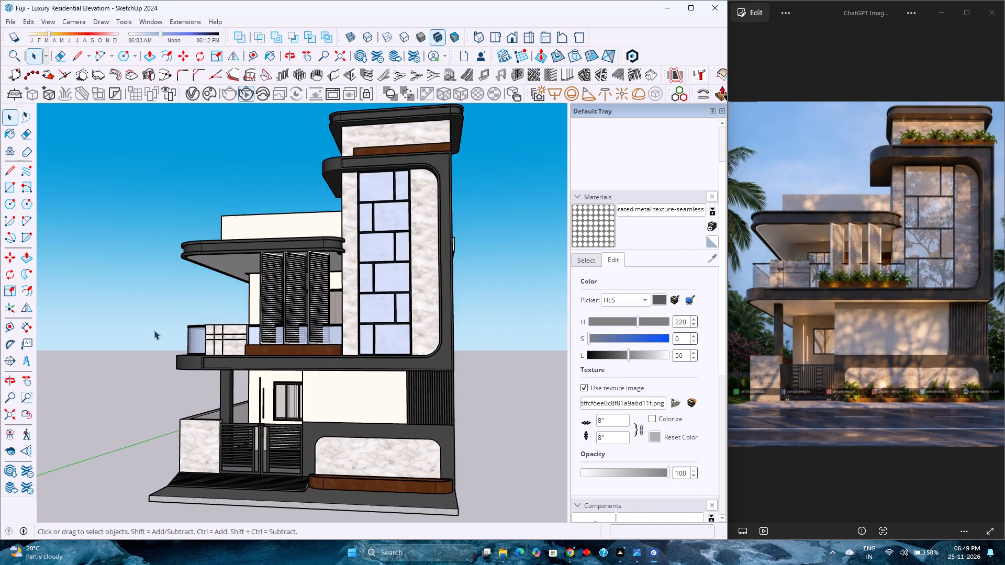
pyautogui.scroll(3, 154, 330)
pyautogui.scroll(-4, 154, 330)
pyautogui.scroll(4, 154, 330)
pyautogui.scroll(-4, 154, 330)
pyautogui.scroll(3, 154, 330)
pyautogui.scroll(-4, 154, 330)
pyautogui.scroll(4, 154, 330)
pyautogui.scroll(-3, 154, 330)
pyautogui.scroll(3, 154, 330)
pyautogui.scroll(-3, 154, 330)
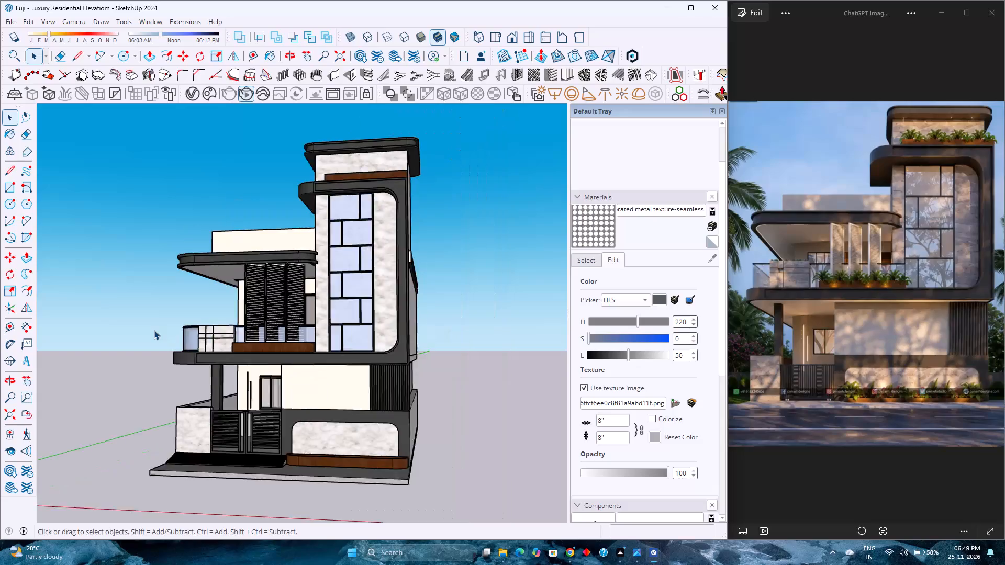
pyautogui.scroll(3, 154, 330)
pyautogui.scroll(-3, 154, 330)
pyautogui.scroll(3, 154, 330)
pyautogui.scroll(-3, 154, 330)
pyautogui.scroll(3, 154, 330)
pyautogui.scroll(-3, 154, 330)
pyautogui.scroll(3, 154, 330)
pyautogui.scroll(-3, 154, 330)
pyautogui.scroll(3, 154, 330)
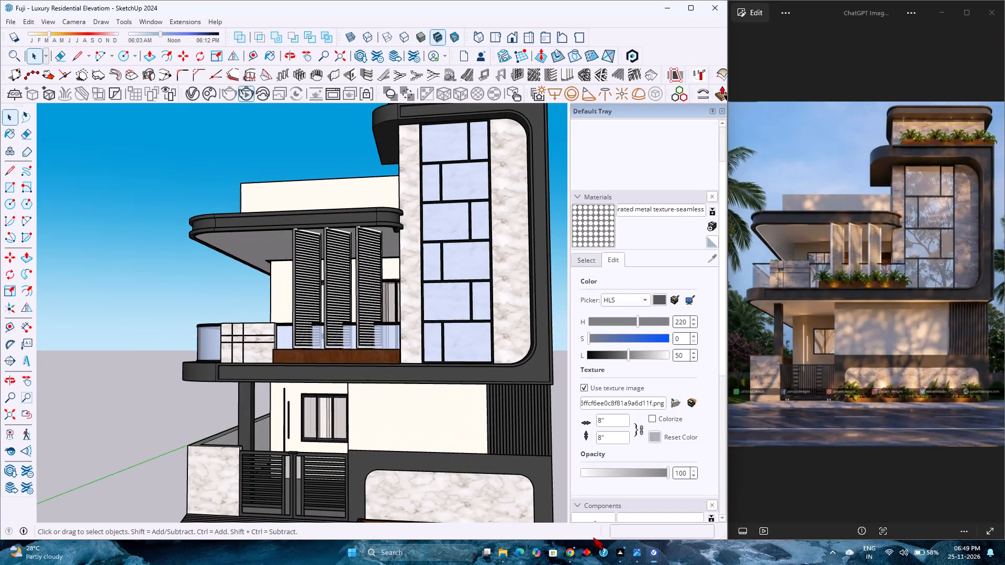
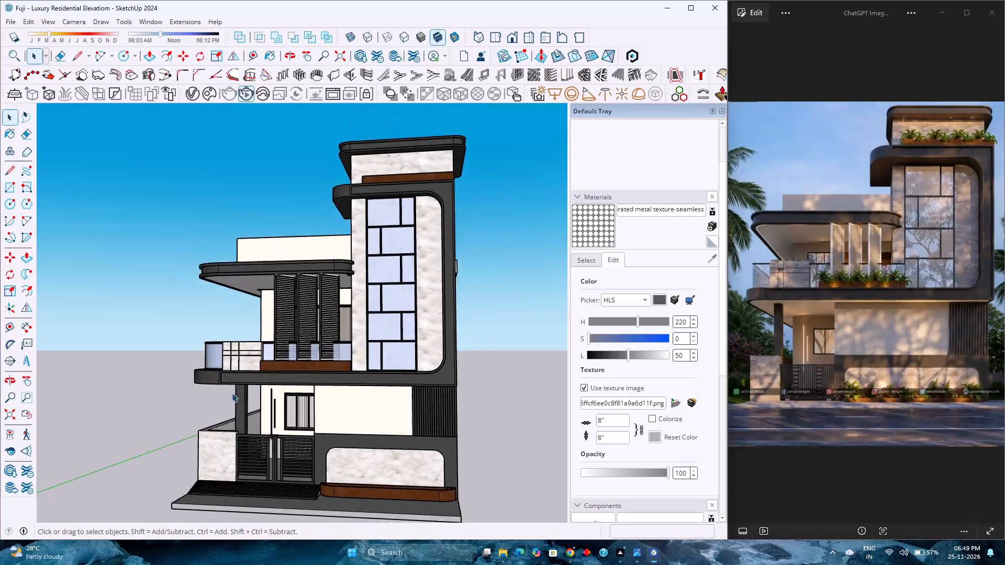
# Examine the entrance gate, balcony louvres and canopy underside from the angled view at varying distances.
pyautogui.scroll(2, 232, 393)
pyautogui.scroll(-4, 232, 393)
pyautogui.scroll(3, 232, 393)
pyautogui.scroll(-4, 232, 393)
pyautogui.scroll(4, 232, 393)
pyautogui.scroll(-3, 232, 393)
pyautogui.scroll(3, 232, 393)
pyautogui.scroll(-4, 232, 395)
pyautogui.scroll(4, 232, 395)
pyautogui.scroll(-4, 232, 395)
pyautogui.scroll(4, 232, 395)
pyautogui.scroll(-4, 232, 395)
pyautogui.scroll(4, 232, 395)
pyautogui.scroll(-4, 232, 395)
pyautogui.scroll(4, 233, 395)
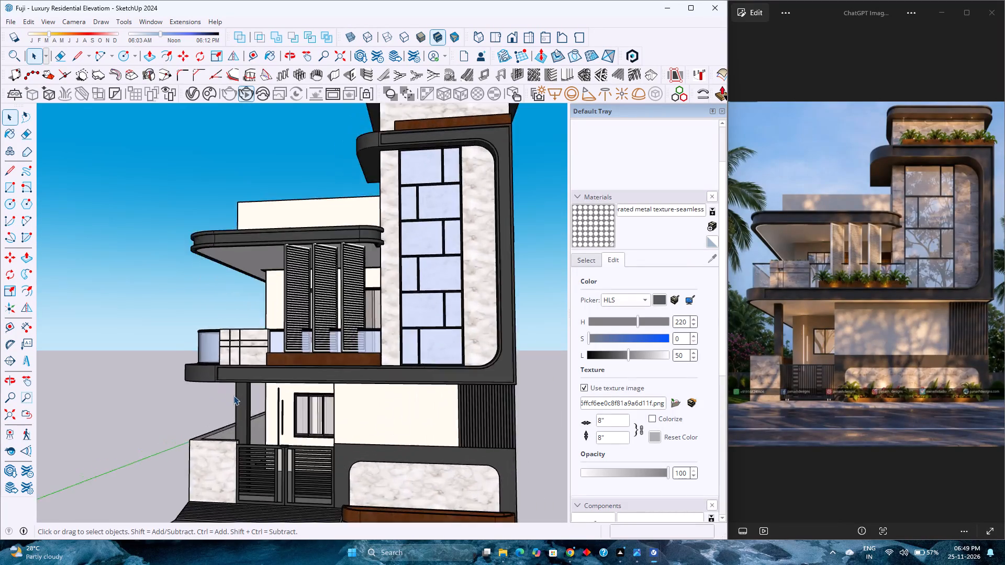
pyautogui.scroll(-4, 233, 395)
pyautogui.scroll(4, 233, 395)
pyautogui.scroll(-3, 233, 395)
pyautogui.scroll(1, 233, 395)
pyautogui.scroll(-1, 233, 395)
pyautogui.scroll(4, 233, 395)
pyautogui.scroll(-3, 232, 399)
pyautogui.scroll(4, 230, 408)
pyautogui.scroll(-4, 230, 409)
pyautogui.scroll(4, 230, 411)
pyautogui.scroll(-4, 230, 412)
pyautogui.scroll(4, 230, 412)
pyautogui.scroll(-3, 230, 412)
pyautogui.scroll(4, 232, 412)
pyautogui.scroll(-4, 234, 411)
pyautogui.scroll(2, 234, 411)
pyautogui.scroll(-4, 234, 405)
pyautogui.scroll(4, 234, 404)
pyautogui.scroll(-4, 234, 403)
pyautogui.scroll(1, 236, 402)
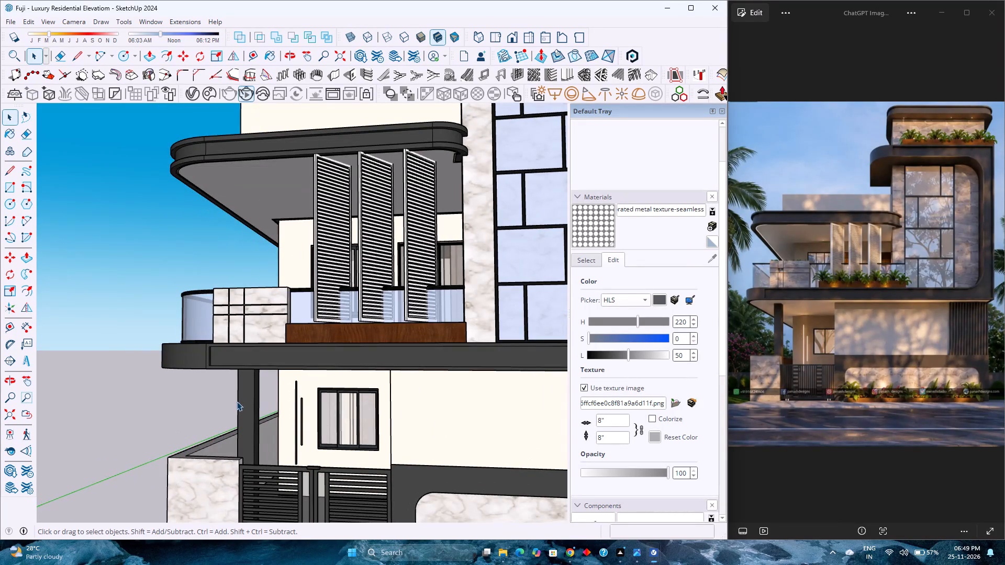
pyautogui.scroll(-3, 402, 300)
pyautogui.scroll(3, 401, 302)
pyautogui.scroll(-1, 399, 303)
pyautogui.scroll(-3, 294, 317)
pyautogui.scroll(1, 293, 317)
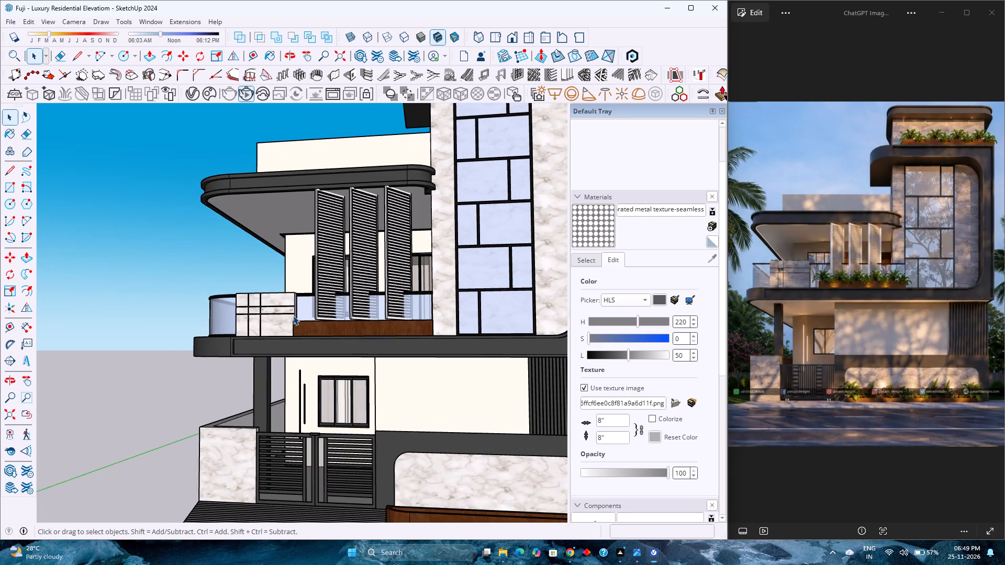
# Examine the balcony's marble parapet, glass railing and wooden planter against the overall massing from the angled view.
pyautogui.scroll(-5, 293, 315)
pyautogui.scroll(3, 293, 315)
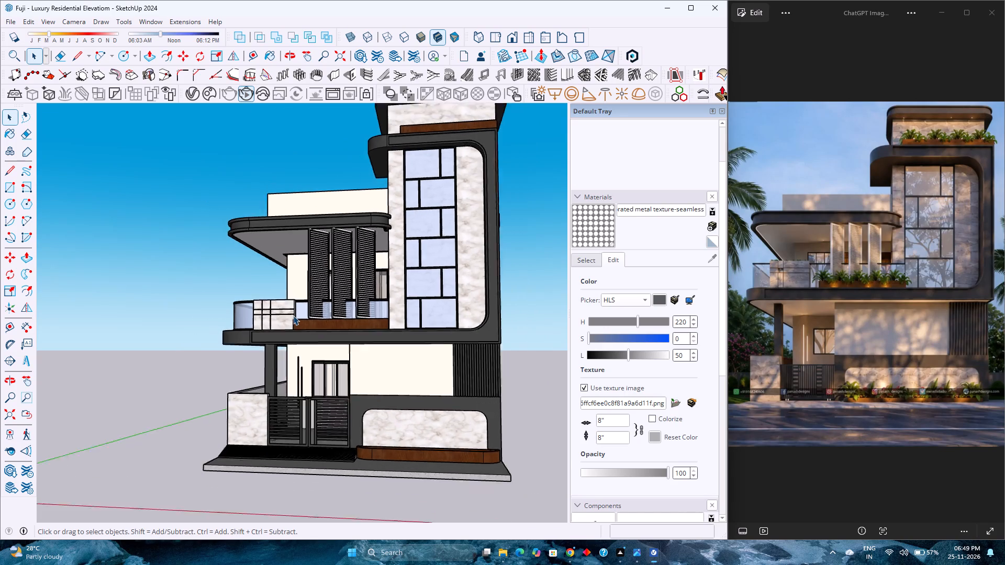
pyautogui.scroll(-4, 293, 315)
pyautogui.scroll(4, 293, 315)
pyautogui.scroll(-4, 294, 315)
pyautogui.scroll(2, 295, 315)
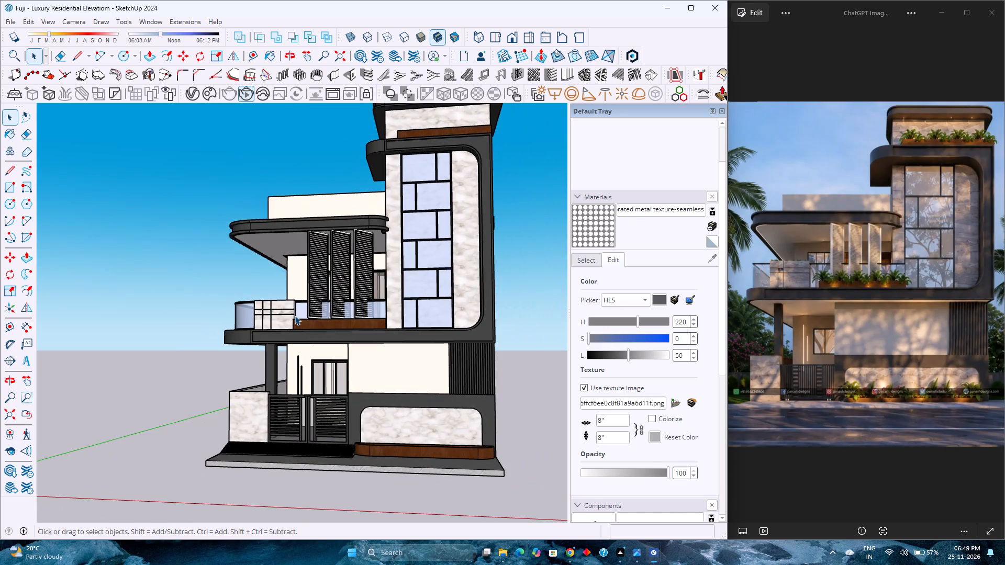
pyautogui.scroll(-2, 295, 315)
pyautogui.scroll(4, 295, 315)
pyautogui.scroll(-4, 295, 315)
pyautogui.scroll(3, 295, 315)
pyautogui.scroll(-3, 295, 315)
pyautogui.scroll(3, 295, 315)
pyautogui.scroll(-3, 295, 315)
pyautogui.scroll(3, 295, 315)
pyautogui.scroll(-4, 295, 315)
pyautogui.scroll(2, 295, 315)
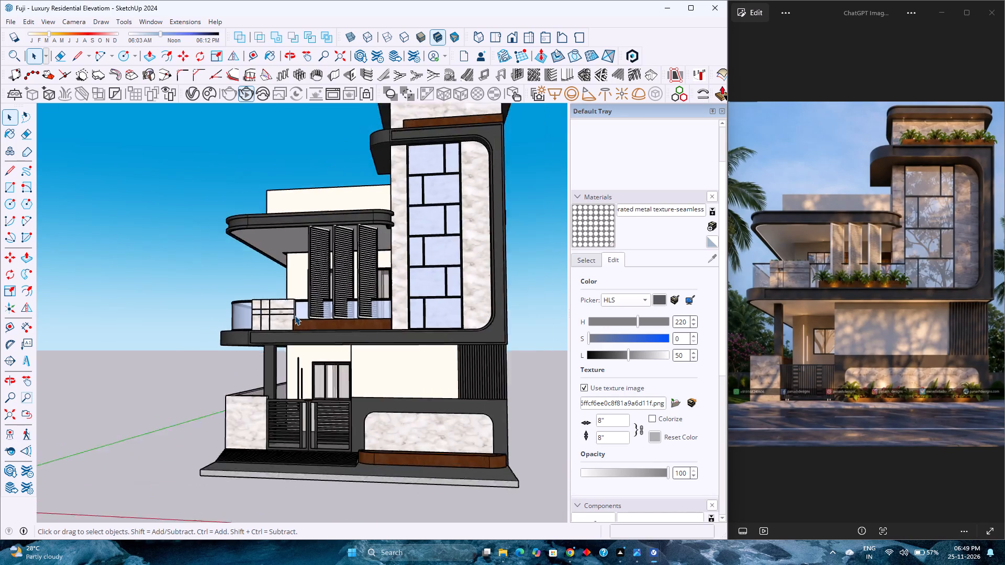
pyautogui.scroll(2, 295, 315)
pyautogui.scroll(-4, 295, 315)
pyautogui.scroll(4, 295, 315)
pyautogui.scroll(-4, 295, 315)
pyautogui.scroll(3, 295, 315)
pyautogui.scroll(-3, 295, 315)
pyautogui.scroll(3, 295, 315)
pyautogui.scroll(-4, 295, 315)
pyautogui.scroll(3, 295, 315)
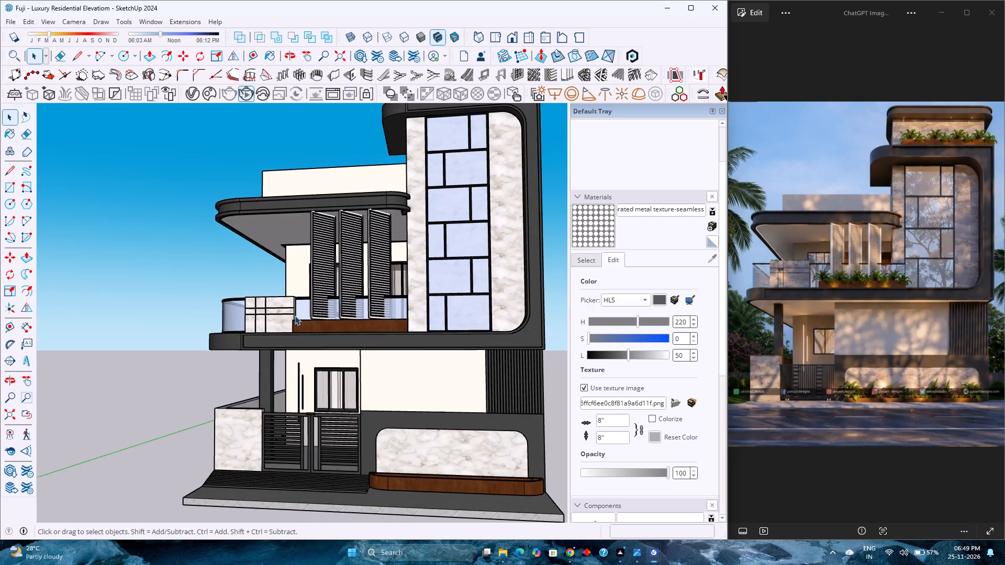
pyautogui.scroll(-3, 295, 315)
pyautogui.scroll(3, 295, 315)
pyautogui.scroll(-2, 295, 315)
pyautogui.scroll(2, 295, 315)
pyautogui.scroll(-3, 295, 315)
pyautogui.scroll(4, 295, 315)
pyautogui.scroll(-4, 295, 315)
pyautogui.scroll(4, 295, 315)
pyautogui.scroll(-4, 295, 315)
pyautogui.scroll(3, 295, 315)
pyautogui.scroll(-3, 295, 315)
pyautogui.scroll(2, 295, 315)
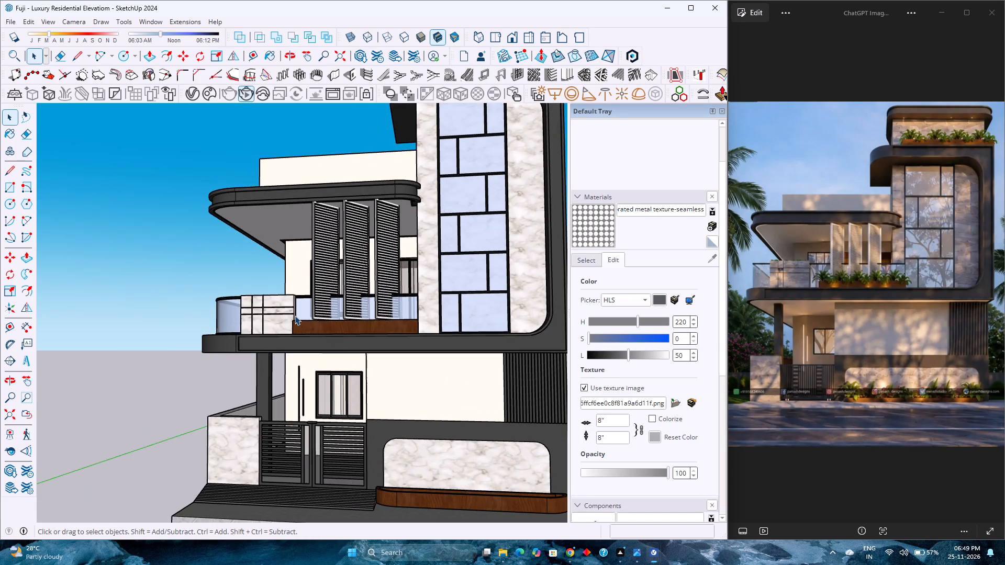
pyautogui.scroll(1, 295, 315)
pyautogui.scroll(-3, 295, 315)
pyautogui.scroll(3, 295, 315)
pyautogui.scroll(-7, 295, 315)
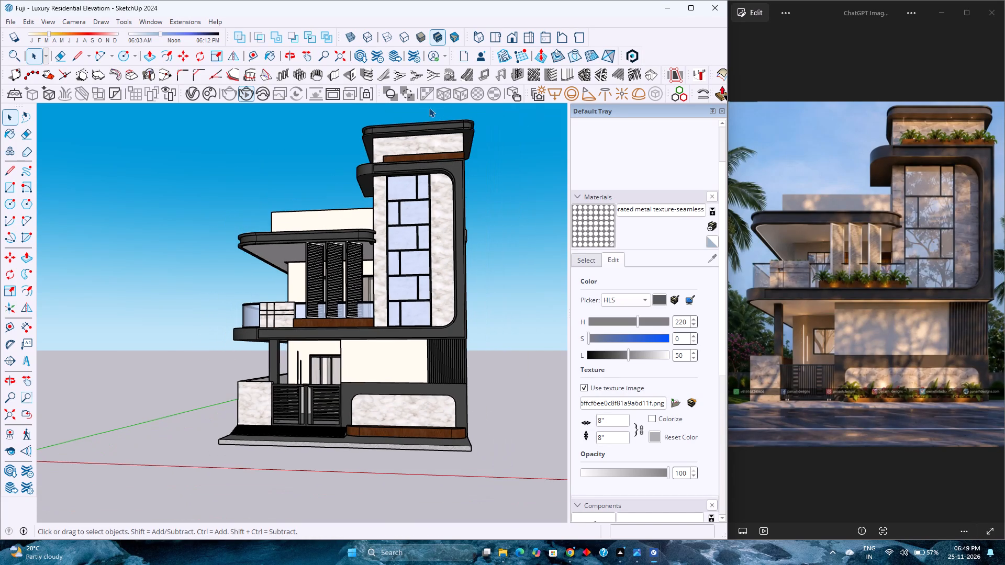
# Return to the front view, frame the whole building and examine the facade around the first-floor slab at varying distances.
pyautogui.click(513, 39)
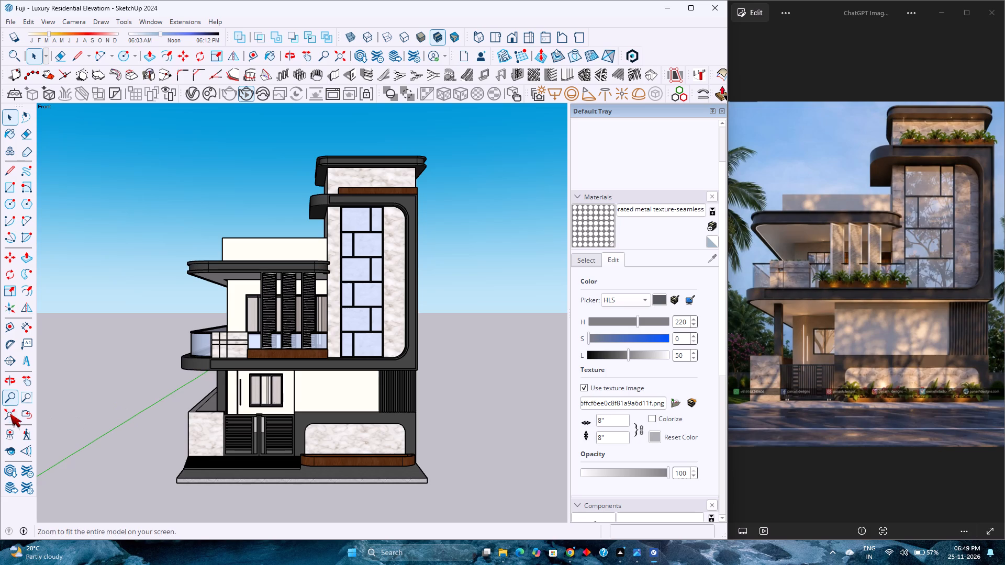
pyautogui.click(10, 414)
pyautogui.scroll(-2, 291, 371)
pyautogui.scroll(2, 291, 371)
pyautogui.scroll(-4, 291, 371)
pyautogui.scroll(3, 291, 371)
pyautogui.scroll(-3, 291, 371)
pyautogui.scroll(3, 291, 371)
pyautogui.scroll(-3, 291, 371)
pyautogui.scroll(3, 300, 367)
pyautogui.scroll(-2, 300, 367)
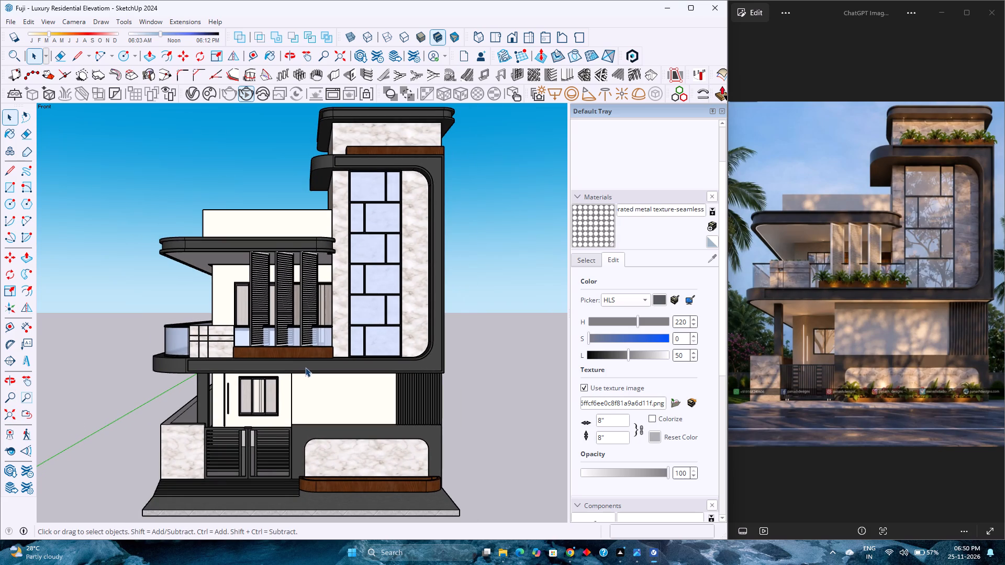
pyautogui.scroll(3, 307, 367)
pyautogui.scroll(-4, 307, 367)
pyautogui.scroll(1, 311, 372)
pyautogui.scroll(-1, 313, 372)
pyautogui.scroll(3, 314, 372)
pyautogui.scroll(-4, 314, 372)
pyautogui.scroll(4, 315, 373)
pyautogui.scroll(-3, 316, 373)
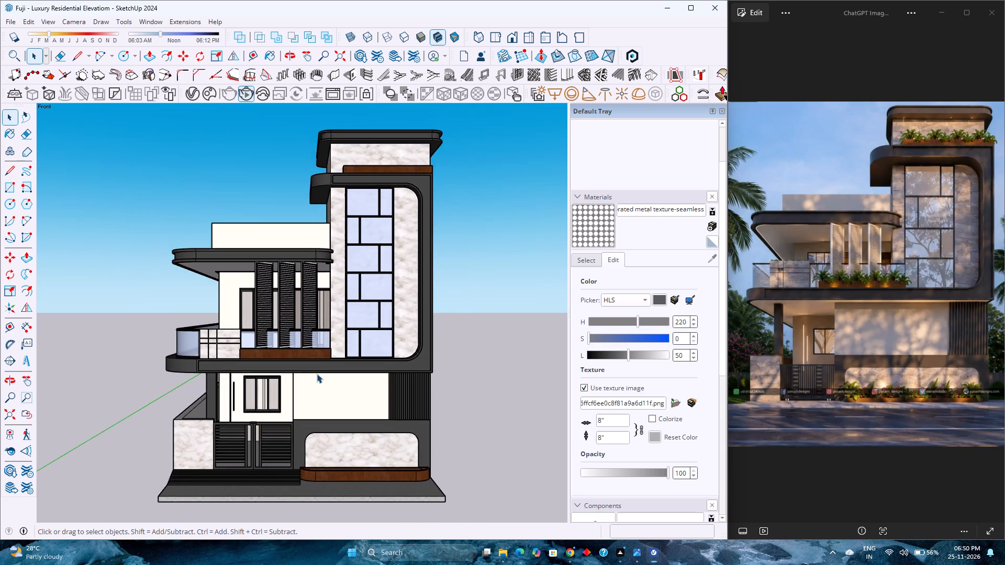
pyautogui.scroll(3, 317, 374)
pyautogui.scroll(-3, 318, 375)
pyautogui.scroll(2, 318, 375)
pyautogui.scroll(-2, 318, 376)
pyautogui.scroll(3, 318, 376)
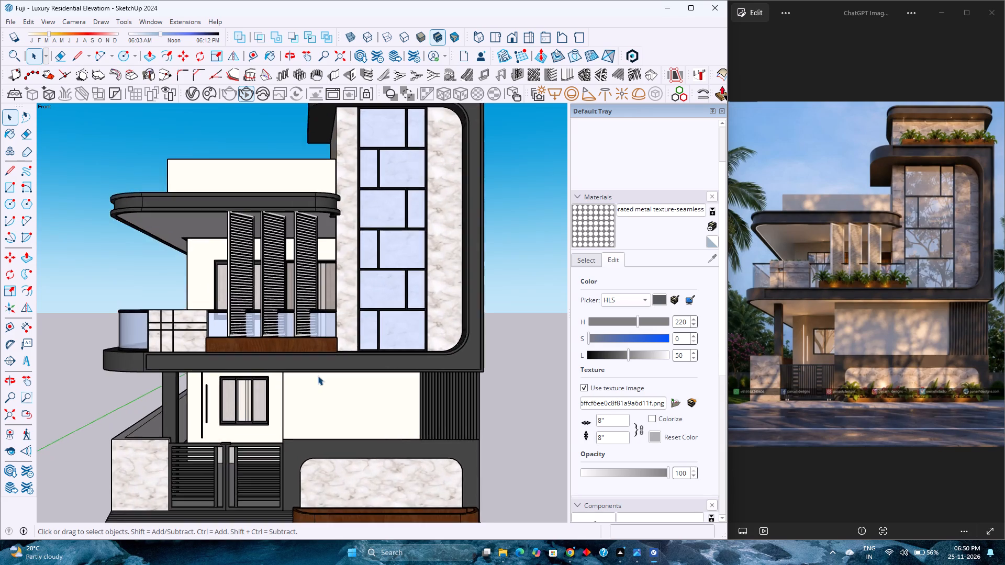
pyautogui.scroll(-2, 318, 376)
pyautogui.scroll(2, 318, 376)
pyautogui.scroll(-2, 318, 376)
pyautogui.scroll(2, 319, 376)
pyautogui.scroll(-4, 319, 376)
pyautogui.scroll(3, 320, 377)
pyautogui.scroll(-2, 320, 377)
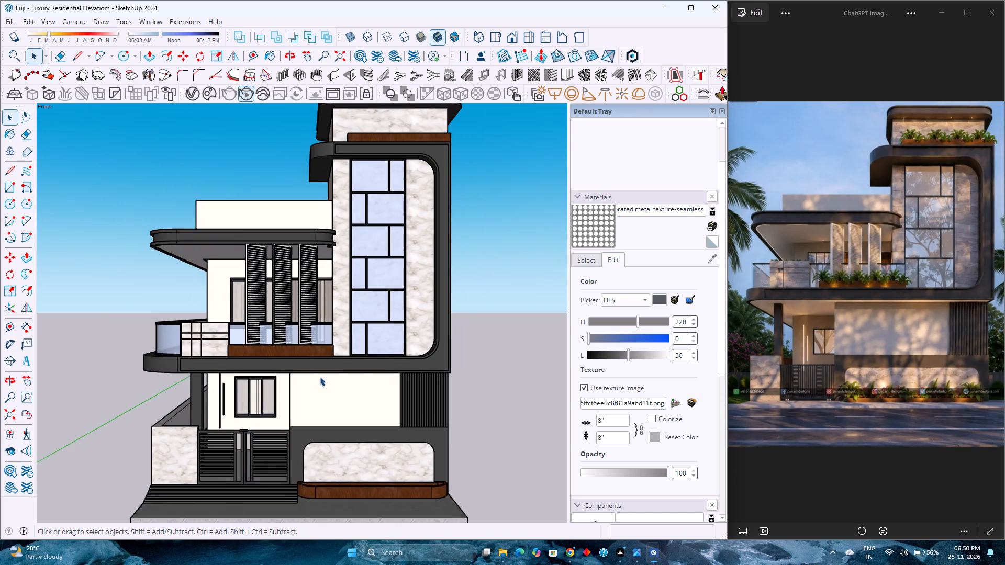
pyautogui.scroll(1, 321, 377)
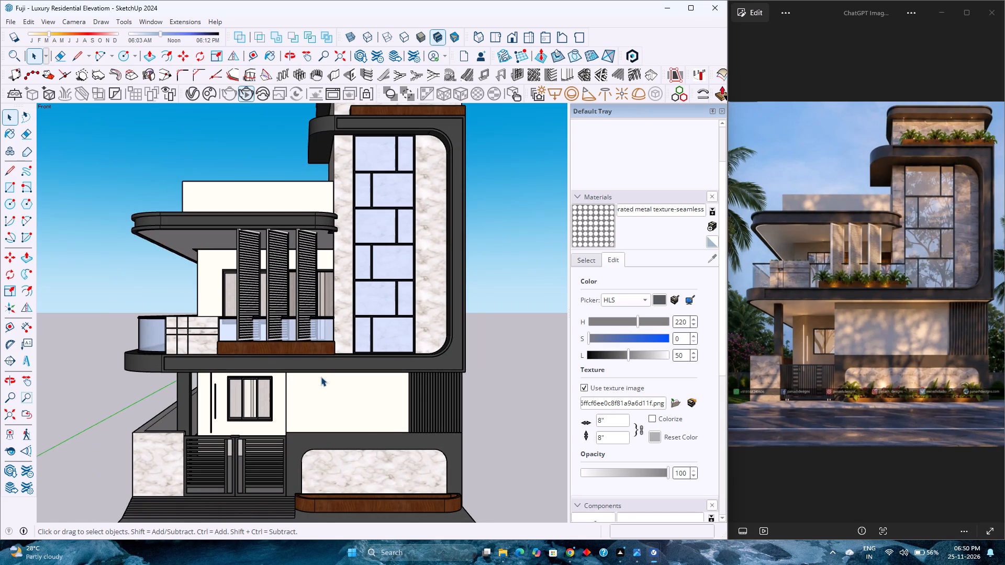
pyautogui.scroll(-2, 321, 377)
pyautogui.scroll(-1, 387, 433)
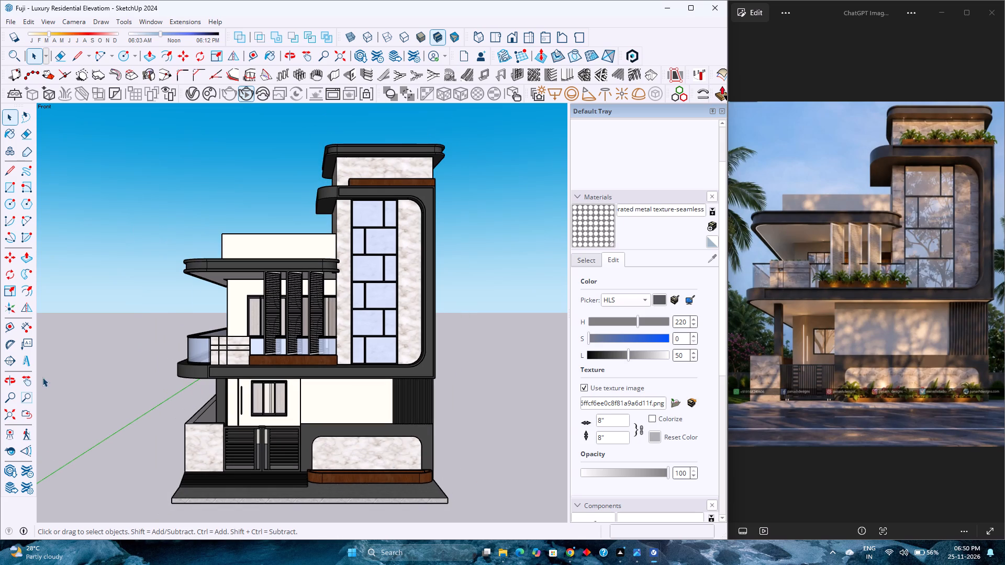
# Reframe the whole model in the front view and compare its overall proportions, tower glazing and finishes with the reference image.
pyautogui.click(13, 415)
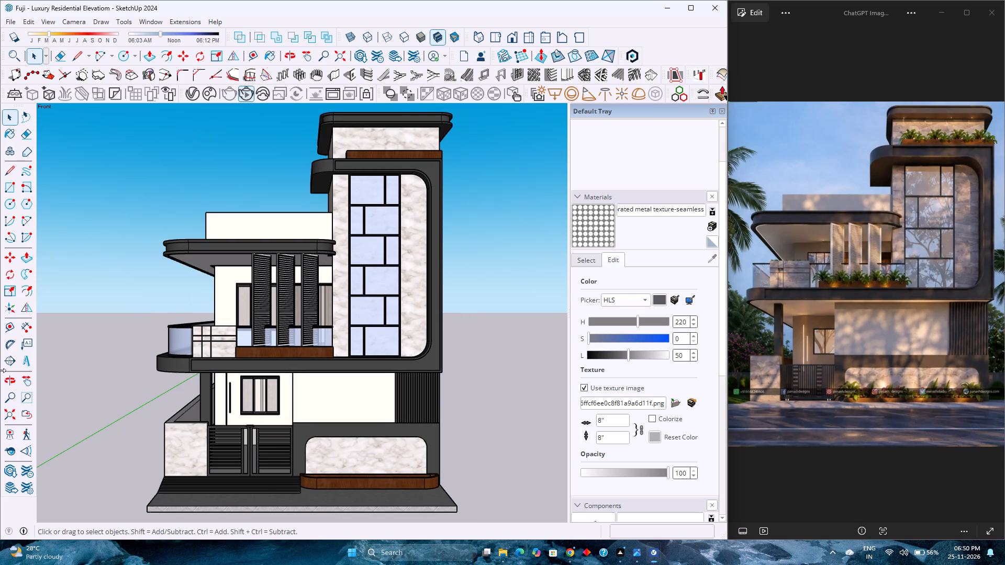
pyautogui.click(11, 414)
pyautogui.click(509, 37)
pyautogui.scroll(-1, 460, 295)
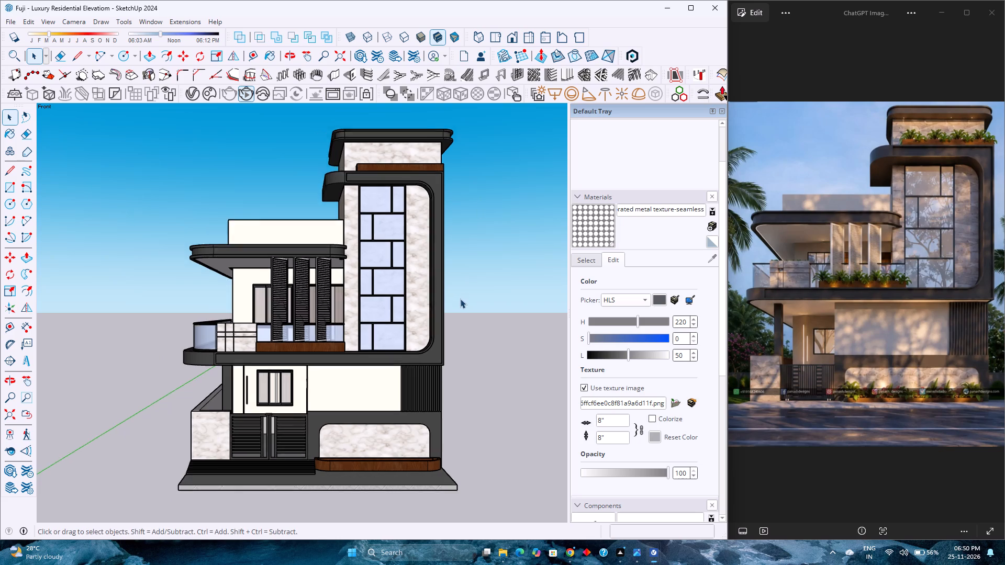
pyautogui.scroll(-1, 460, 299)
pyautogui.scroll(3, 460, 299)
pyautogui.scroll(-3, 460, 299)
pyautogui.scroll(3, 460, 299)
pyautogui.scroll(-4, 460, 300)
pyautogui.scroll(4, 460, 300)
pyautogui.scroll(-4, 460, 300)
pyautogui.scroll(6, 460, 300)
pyautogui.scroll(-2, 460, 300)
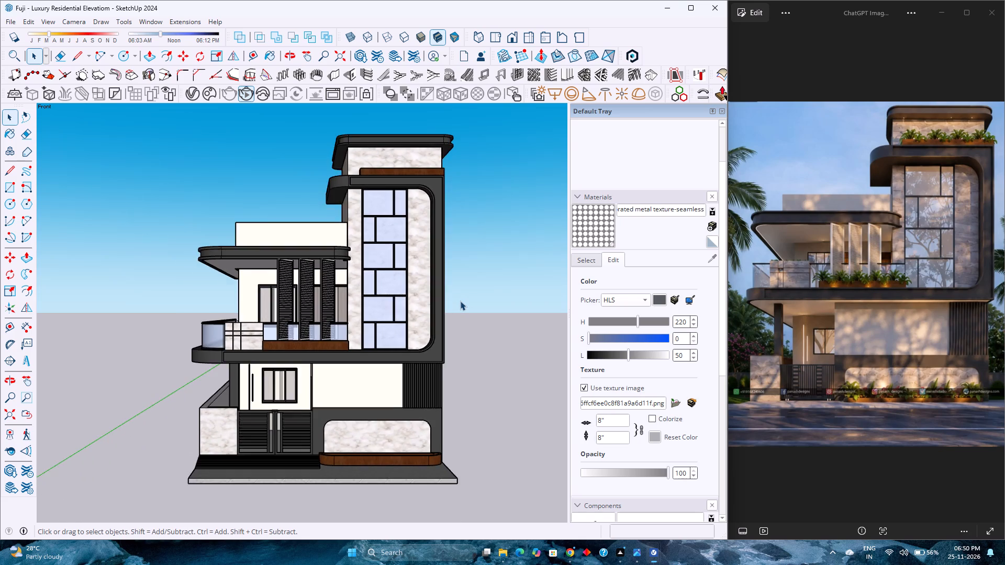
pyautogui.scroll(4, 460, 301)
pyautogui.scroll(-4, 460, 301)
pyautogui.scroll(3, 460, 301)
pyautogui.scroll(-3, 460, 301)
pyautogui.scroll(4, 460, 301)
pyautogui.scroll(-4, 460, 301)
pyautogui.scroll(4, 460, 301)
pyautogui.scroll(-3, 460, 301)
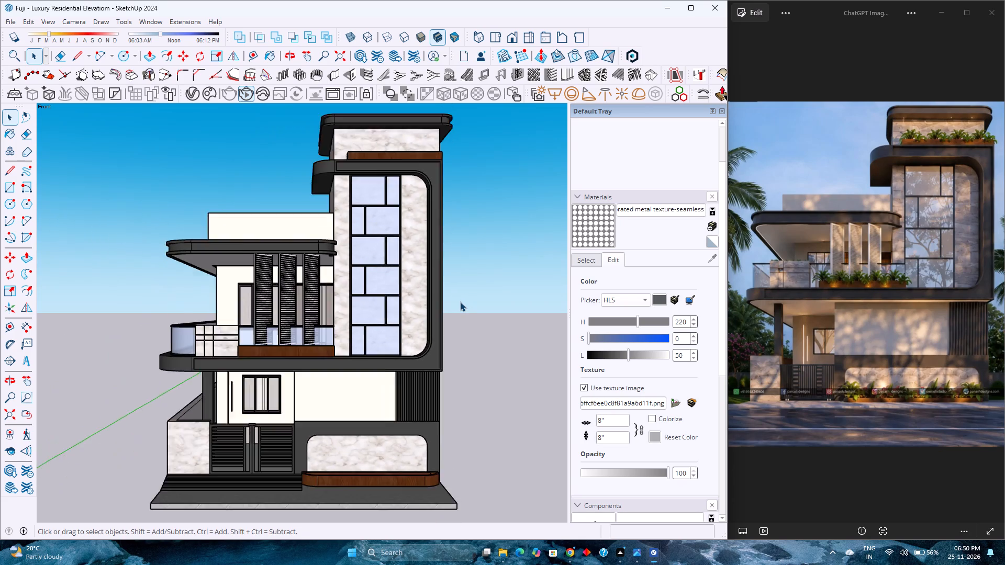
pyautogui.scroll(3, 460, 302)
pyautogui.scroll(-3, 460, 302)
pyautogui.scroll(3, 460, 302)
pyautogui.scroll(-3, 460, 302)
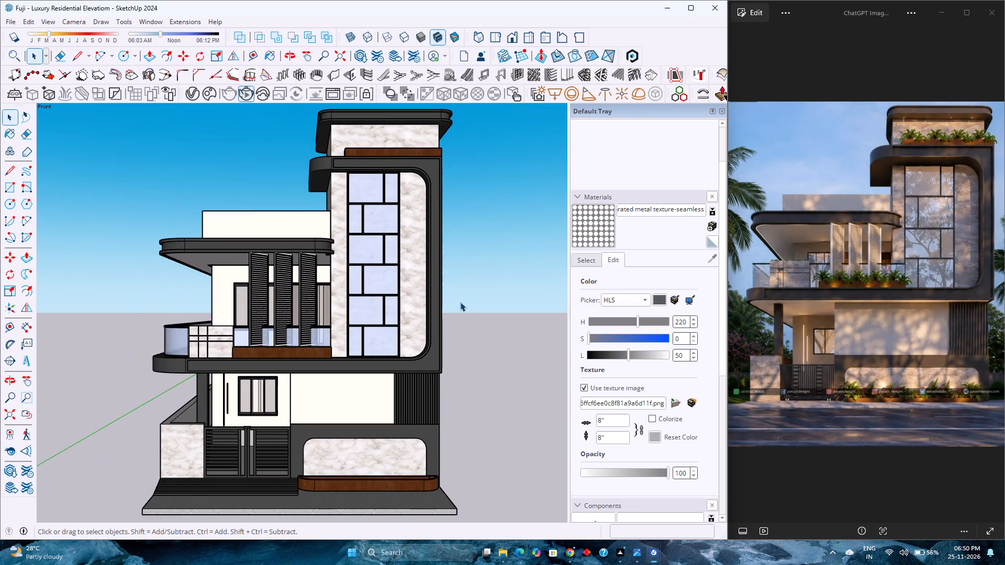
pyautogui.scroll(3, 460, 302)
pyautogui.scroll(-3, 460, 302)
pyautogui.scroll(3, 460, 302)
pyautogui.scroll(-3, 460, 303)
pyautogui.scroll(3, 460, 303)
pyautogui.scroll(-3, 460, 303)
pyautogui.scroll(3, 461, 304)
pyautogui.scroll(-2, 461, 304)
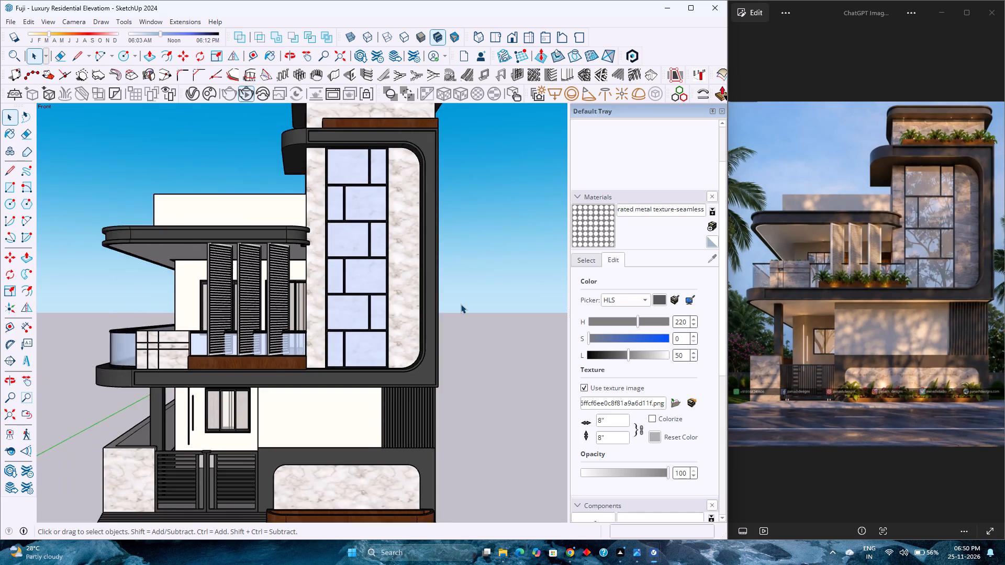
# Examine the tower's grid glazing, marble cladding and rounded dark frame in the front view at varying distances.
pyautogui.scroll(3, 461, 304)
pyautogui.scroll(-4, 461, 304)
pyautogui.scroll(4, 461, 304)
pyautogui.scroll(-4, 461, 304)
pyautogui.scroll(4, 461, 304)
pyautogui.scroll(-4, 461, 304)
pyautogui.scroll(4, 461, 304)
pyautogui.scroll(-5, 461, 304)
pyautogui.scroll(2, 461, 306)
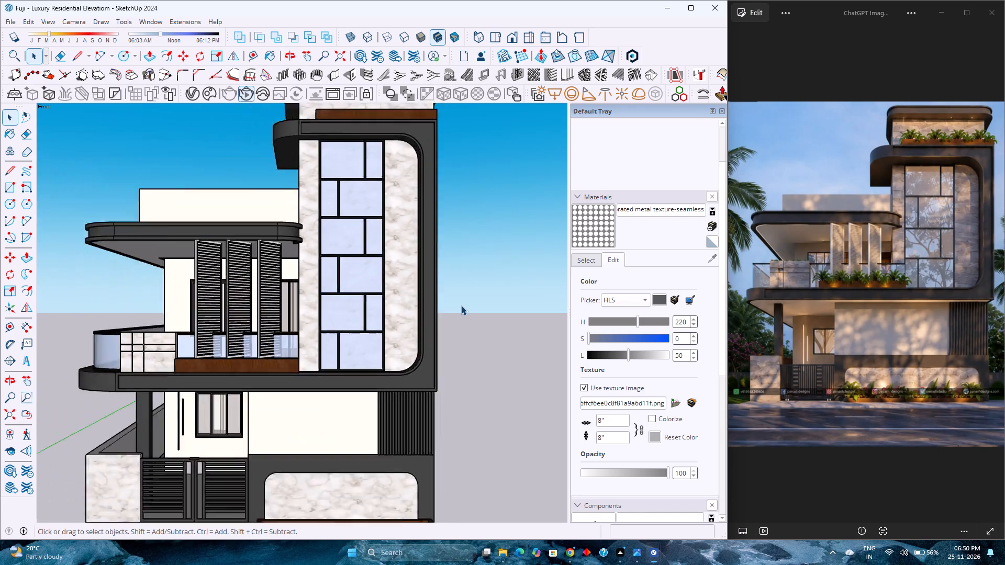
pyautogui.scroll(2, 461, 306)
pyautogui.scroll(-4, 461, 306)
pyautogui.scroll(4, 461, 306)
pyautogui.scroll(-3, 461, 306)
pyautogui.scroll(3, 461, 306)
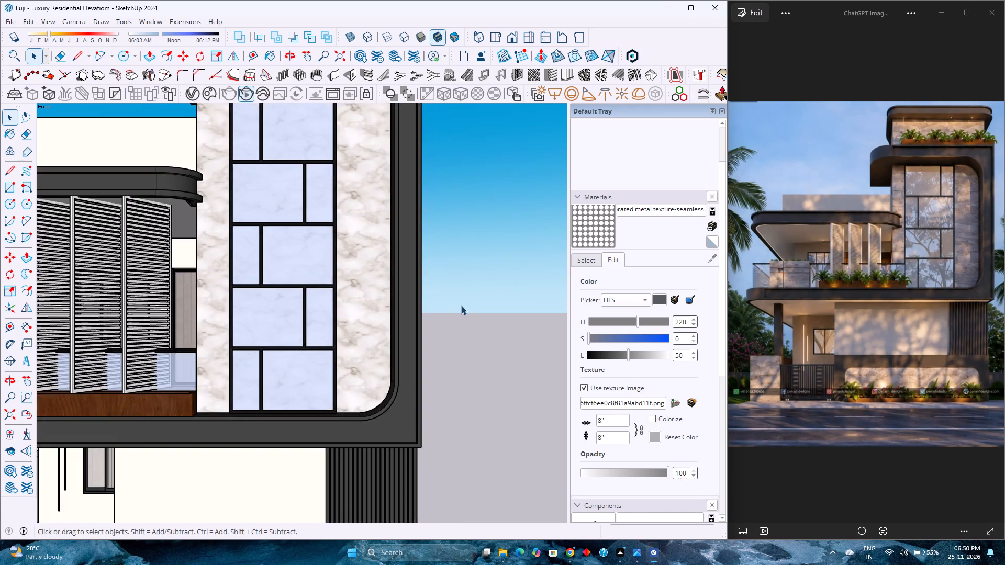
pyautogui.scroll(-4, 461, 306)
pyautogui.scroll(4, 461, 306)
pyautogui.scroll(-3, 461, 306)
pyautogui.scroll(3, 461, 306)
pyautogui.scroll(-3, 461, 306)
pyautogui.scroll(3, 461, 306)
pyautogui.scroll(-3, 461, 306)
pyautogui.scroll(2, 461, 306)
pyautogui.scroll(-3, 461, 306)
pyautogui.scroll(3, 461, 306)
pyautogui.scroll(-3, 461, 306)
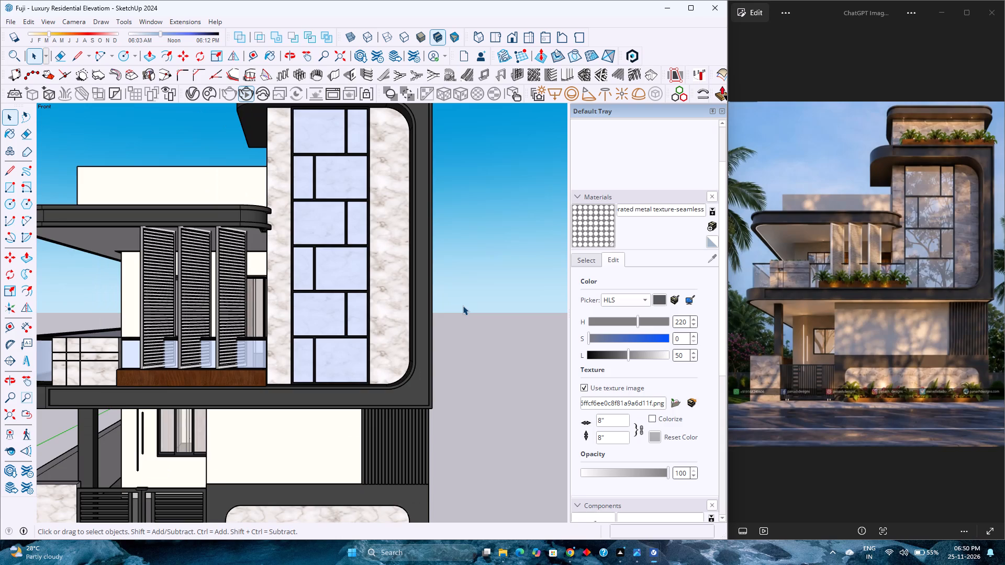
# Compare the tower and balcony louvres with the whole building's proportions in the front view.
pyautogui.scroll(-4, 463, 306)
pyautogui.scroll(3, 463, 306)
pyautogui.scroll(-3, 463, 306)
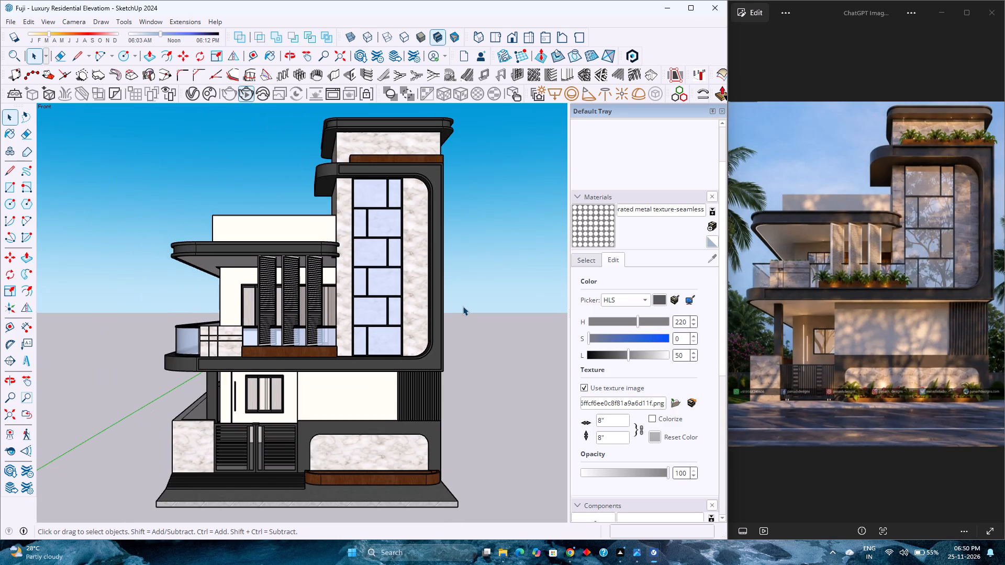
pyautogui.scroll(4, 463, 306)
pyautogui.scroll(-4, 463, 306)
pyautogui.scroll(4, 463, 306)
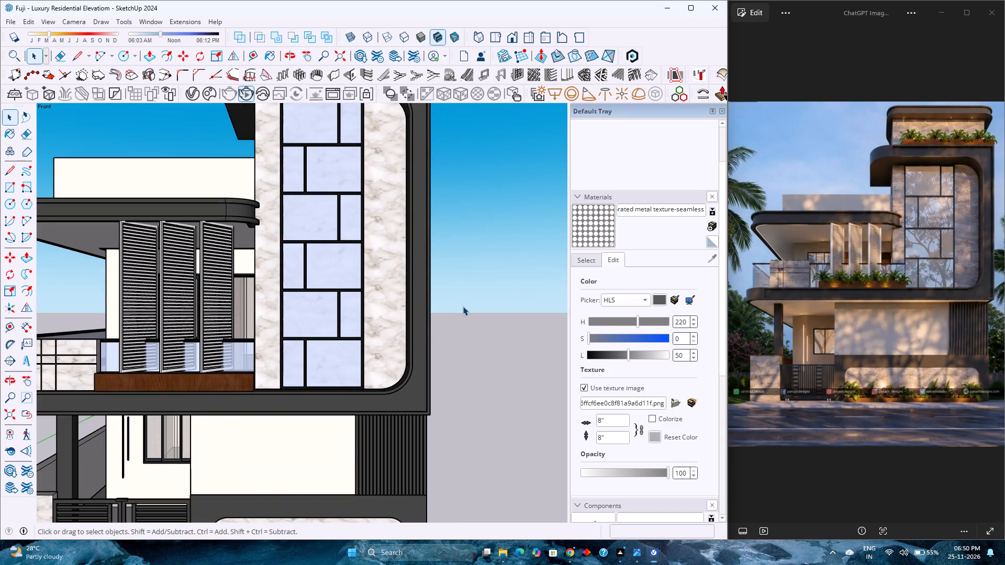
pyautogui.scroll(-4, 463, 306)
pyautogui.scroll(4, 463, 307)
pyautogui.scroll(-4, 463, 307)
pyautogui.scroll(4, 463, 307)
pyautogui.scroll(-9, 466, 307)
pyautogui.scroll(5, 320, 264)
pyautogui.scroll(-4, 320, 262)
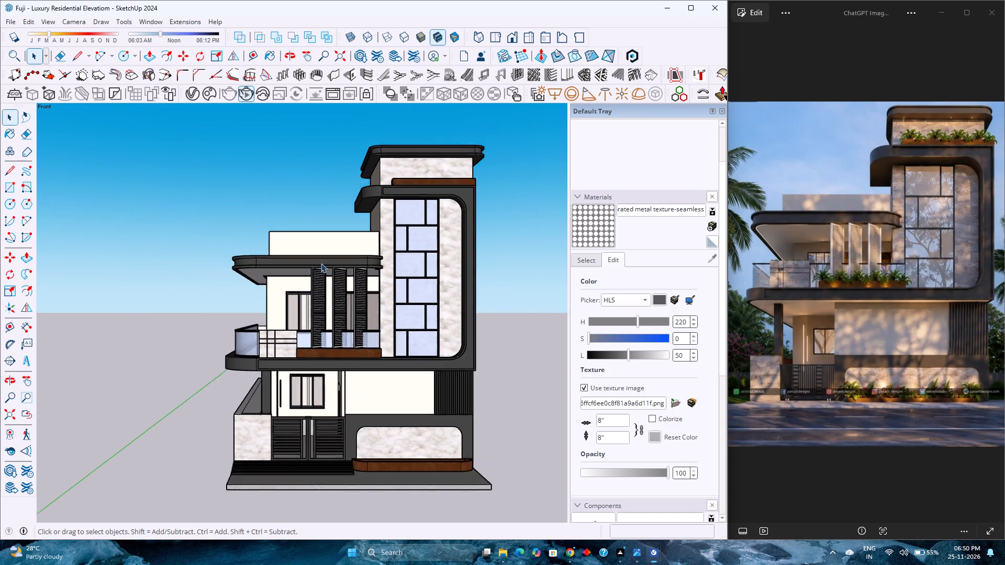
# Reset to the front view and check the whole elevation's massing and finishes against the reference image.
pyautogui.click(508, 36)
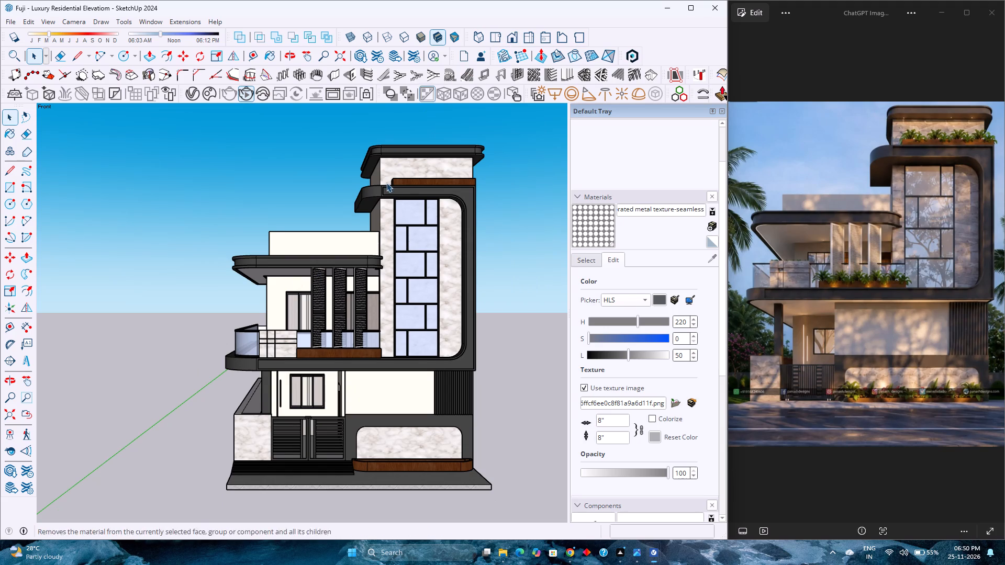
pyautogui.scroll(-2, 439, 322)
pyautogui.scroll(4, 439, 322)
pyautogui.scroll(-4, 439, 322)
pyautogui.scroll(4, 439, 322)
pyautogui.scroll(-4, 439, 322)
pyautogui.scroll(3, 439, 322)
pyautogui.scroll(-8, 439, 322)
pyautogui.scroll(5, 439, 321)
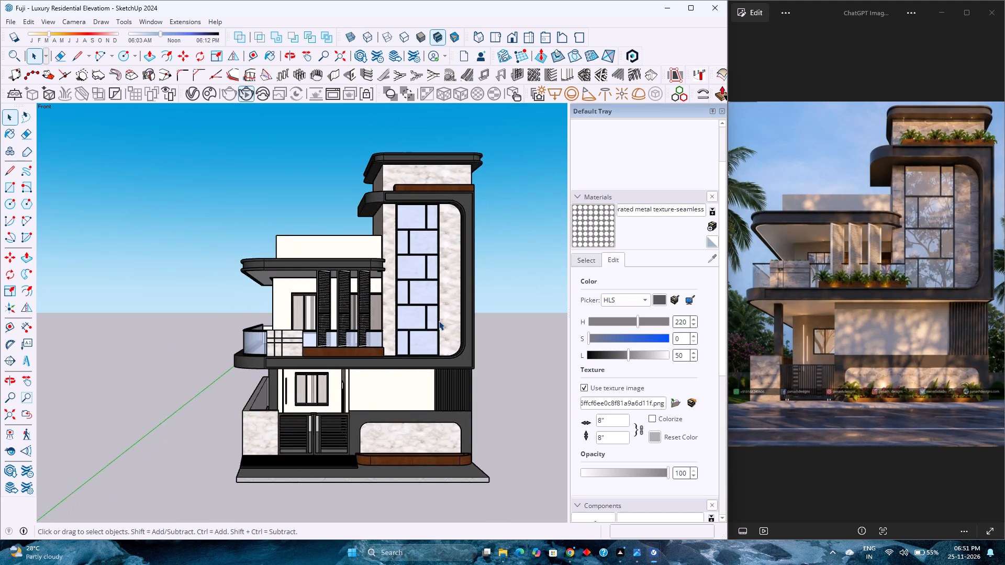
pyautogui.scroll(4, 439, 321)
pyautogui.scroll(-4, 438, 320)
pyautogui.scroll(4, 438, 320)
pyautogui.scroll(-5, 438, 320)
pyautogui.scroll(5, 438, 320)
pyautogui.scroll(-5, 439, 320)
pyautogui.scroll(5, 440, 320)
pyautogui.scroll(-5, 440, 320)
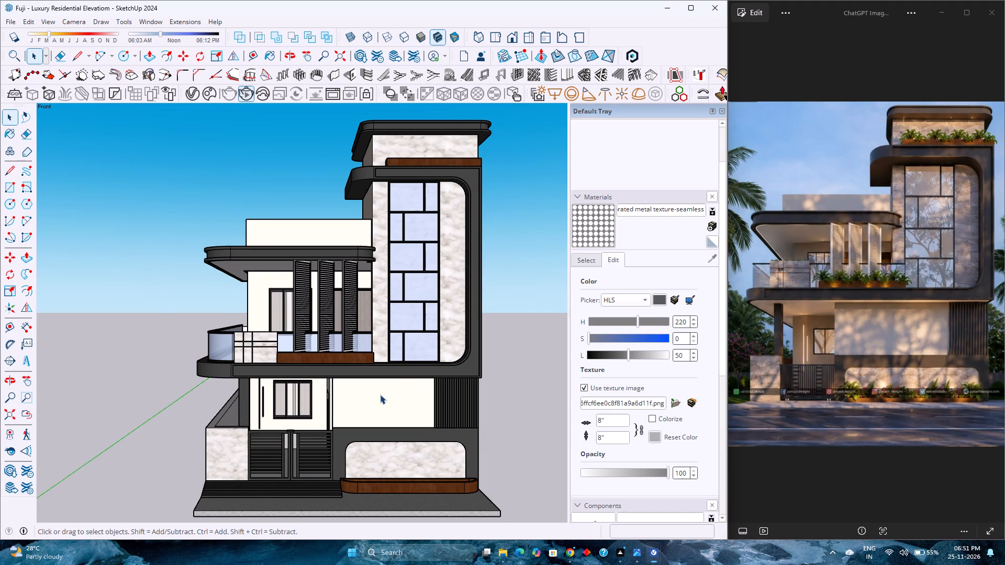
# Examine the ground-floor wall, window and entrance gate beneath the first-floor slab at varying distances.
pyautogui.scroll(4, 379, 395)
pyautogui.scroll(-3, 379, 395)
pyautogui.scroll(2, 379, 395)
pyautogui.scroll(-3, 379, 395)
pyautogui.scroll(4, 379, 395)
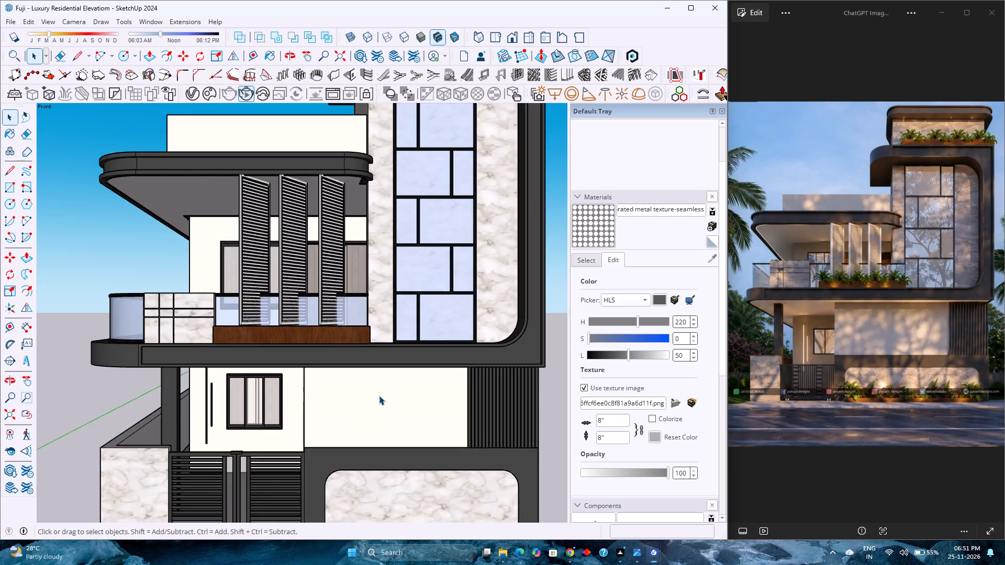
pyautogui.scroll(-4, 379, 395)
pyautogui.scroll(4, 379, 395)
pyautogui.scroll(-4, 379, 395)
pyautogui.scroll(4, 379, 395)
pyautogui.scroll(-2, 379, 395)
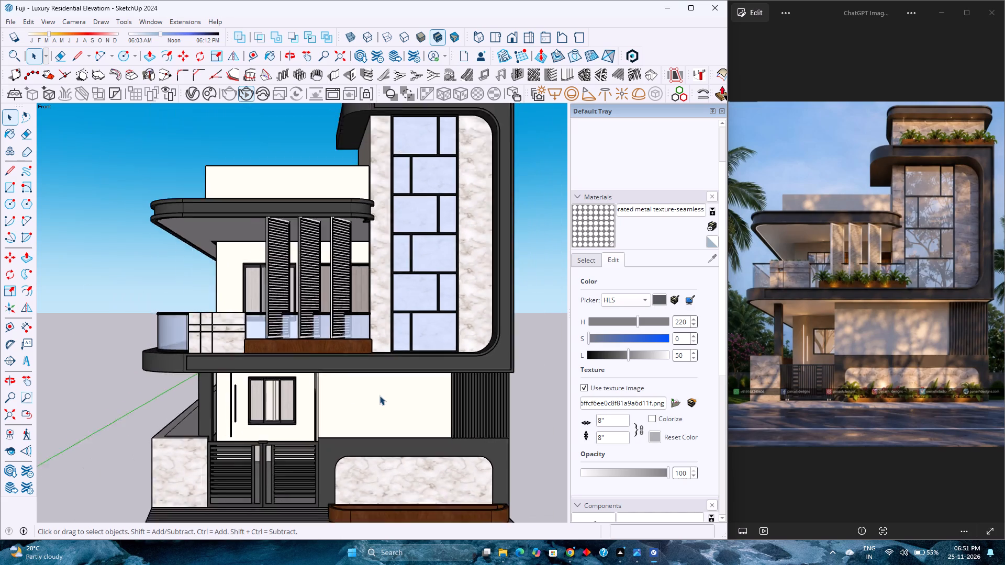
pyautogui.scroll(-2, 379, 395)
pyautogui.scroll(3, 379, 395)
pyautogui.scroll(-4, 379, 395)
pyautogui.scroll(5, 379, 395)
pyautogui.scroll(-4, 379, 395)
pyautogui.scroll(4, 379, 395)
pyautogui.scroll(-4, 379, 395)
pyautogui.scroll(3, 379, 398)
pyautogui.scroll(-3, 379, 397)
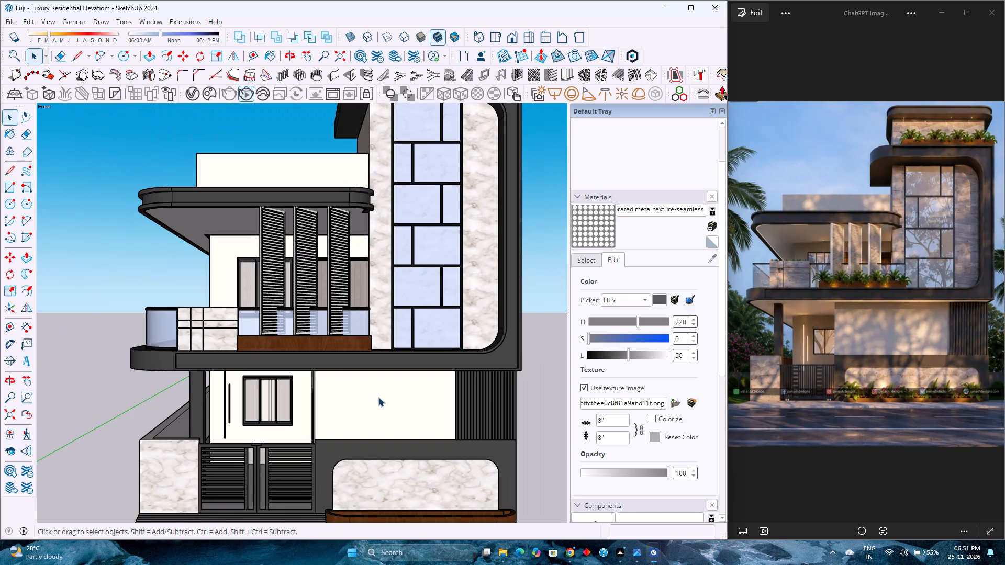
# Examine the balcony louvres, wooden planter and ground-floor fluted wall panel close up in the front view.
pyautogui.scroll(3, 378, 397)
pyautogui.scroll(-3, 378, 397)
pyautogui.scroll(4, 378, 397)
pyautogui.scroll(-2, 378, 397)
pyautogui.scroll(2, 375, 402)
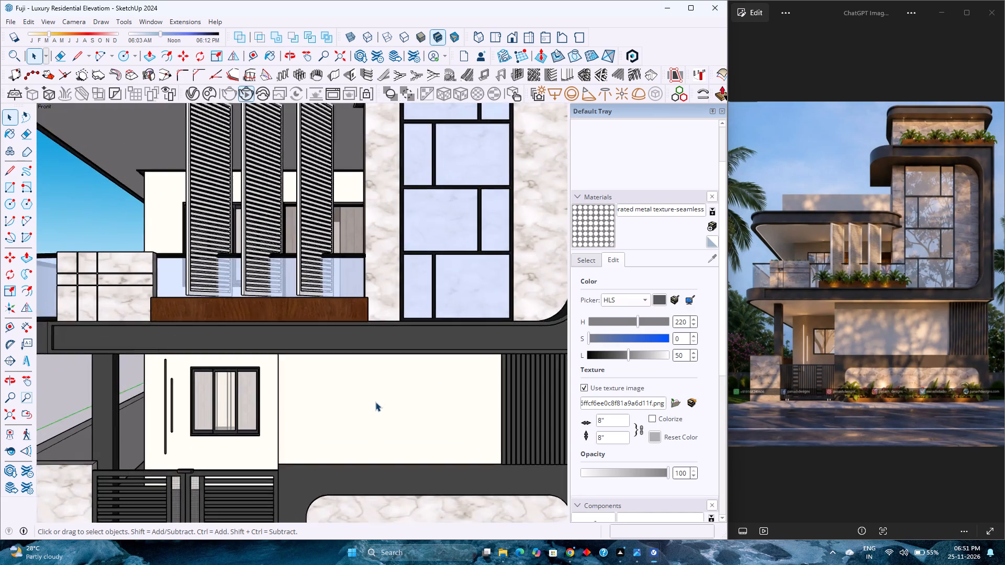
pyautogui.scroll(-4, 375, 402)
pyautogui.scroll(4, 375, 402)
pyautogui.scroll(-4, 373, 407)
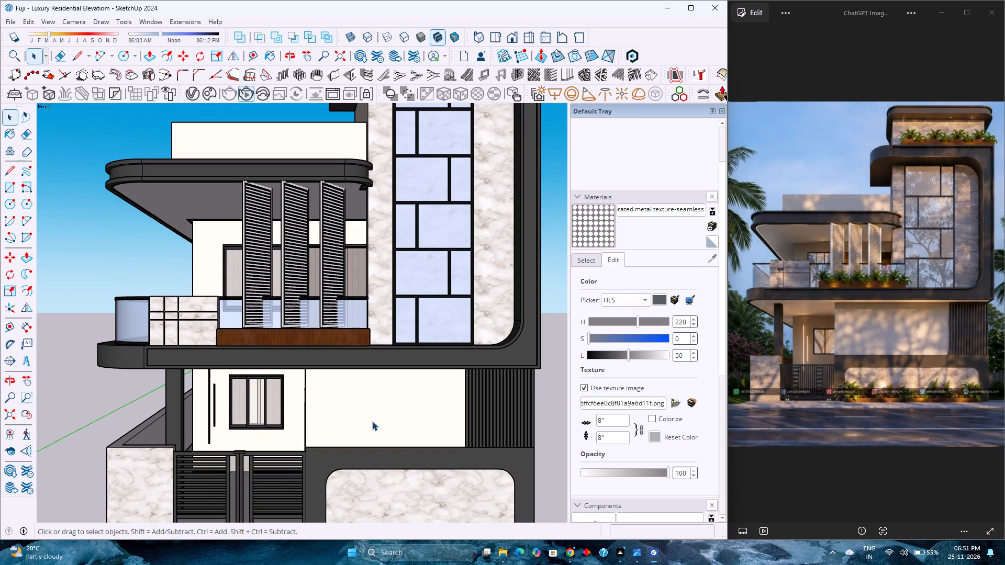
pyautogui.scroll(-2, 372, 421)
pyautogui.scroll(1, 372, 421)
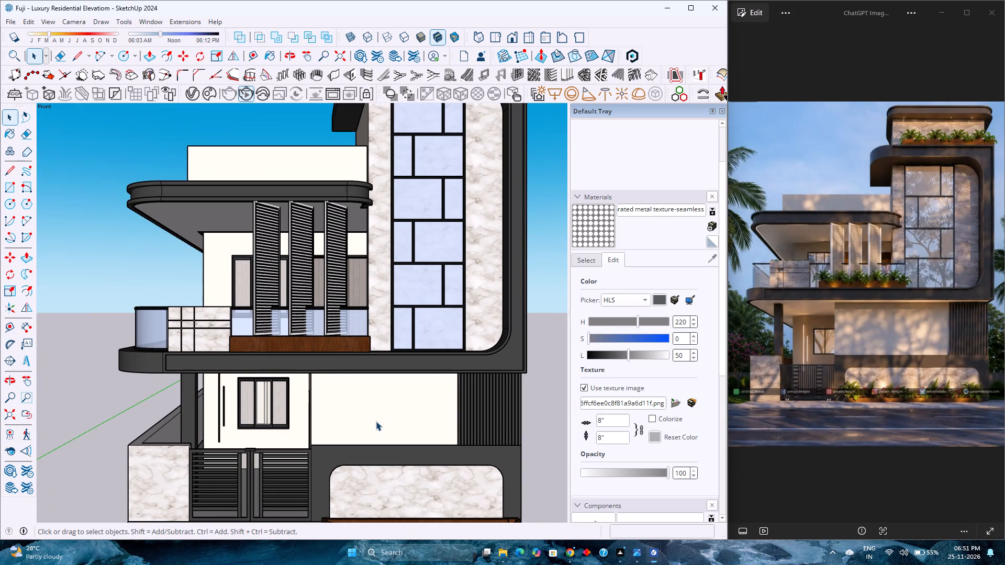
pyautogui.scroll(3, 376, 421)
pyautogui.scroll(-4, 376, 421)
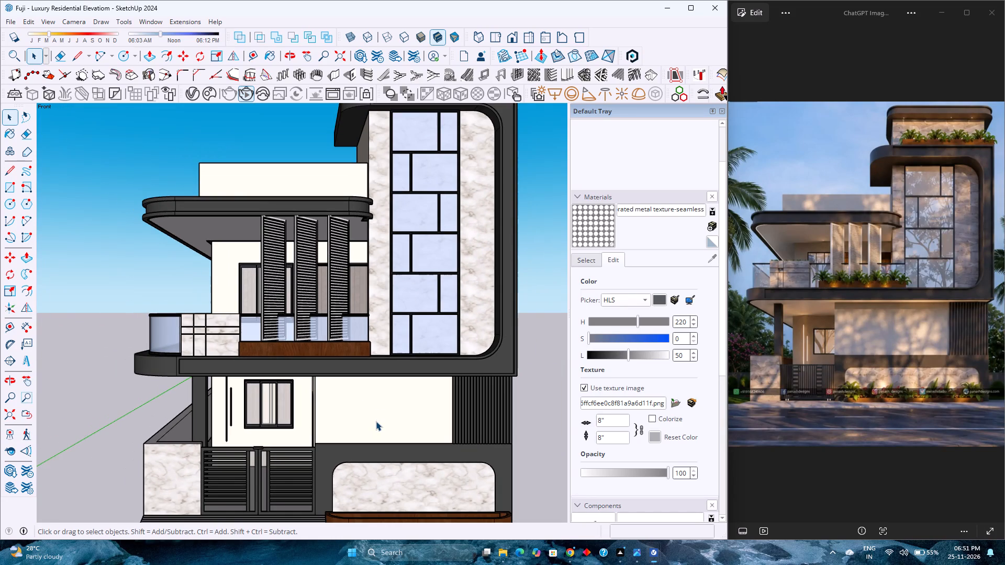
# Review the whole building's silhouette and overall proportions in the front view from farther away.
pyautogui.scroll(-3, 376, 421)
pyautogui.scroll(3, 376, 421)
pyautogui.scroll(-3, 376, 421)
pyautogui.scroll(1, 376, 421)
pyautogui.scroll(-4, 377, 422)
pyautogui.scroll(2, 377, 422)
pyautogui.scroll(-1, 377, 422)
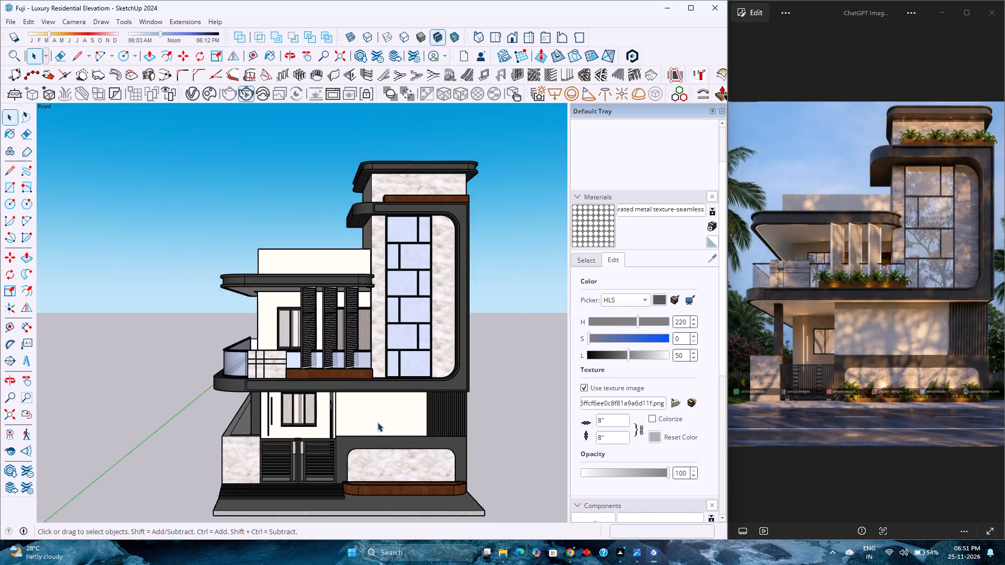
pyautogui.scroll(-2, 377, 422)
pyautogui.scroll(2, 378, 424)
pyautogui.scroll(-9, 378, 424)
pyautogui.scroll(3, 378, 424)
pyautogui.scroll(-3, 378, 424)
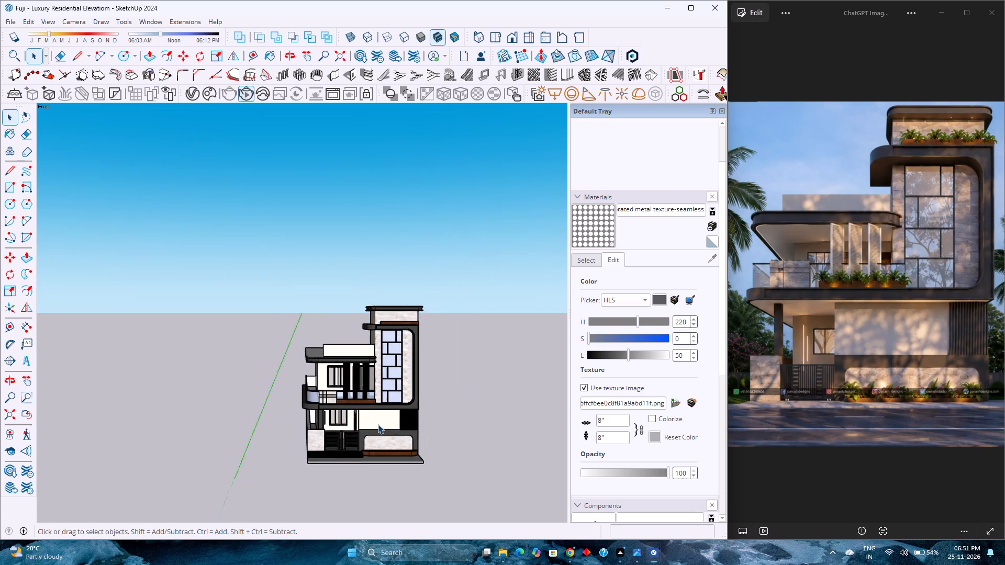
pyautogui.scroll(3, 378, 424)
pyautogui.scroll(-1, 378, 424)
pyautogui.scroll(8, 379, 424)
pyautogui.scroll(-2, 383, 420)
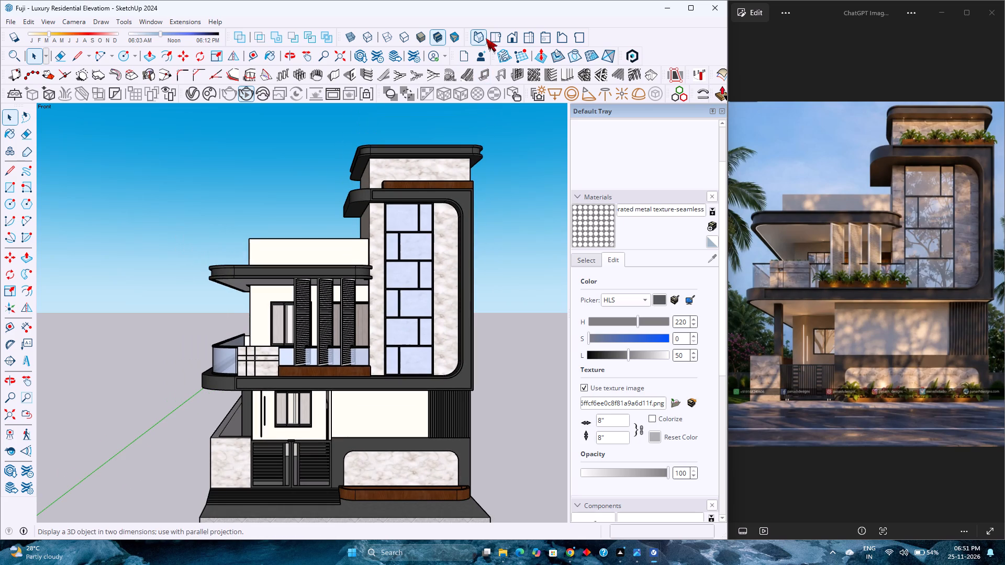
# Reset to the front view, fit the entire model and examine the facade around the ground-floor window and first-floor slab.
pyautogui.click(510, 37)
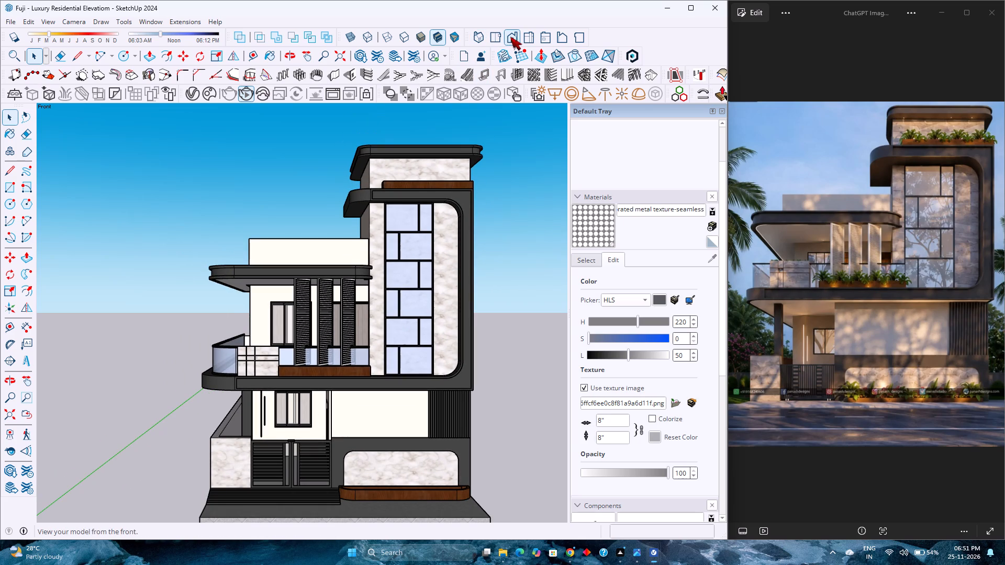
pyautogui.click(14, 415)
pyautogui.scroll(-4, 250, 374)
pyautogui.scroll(3, 250, 374)
pyautogui.scroll(-3, 250, 374)
pyautogui.scroll(3, 250, 374)
pyautogui.scroll(-3, 250, 374)
pyautogui.scroll(4, 251, 374)
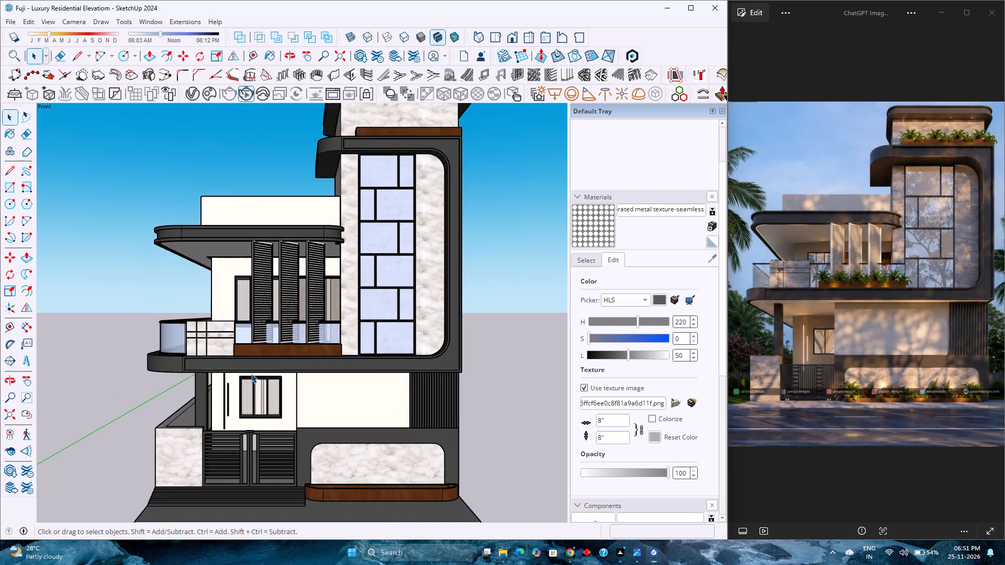
pyautogui.scroll(-3, 251, 374)
pyautogui.scroll(3, 251, 374)
pyautogui.scroll(-4, 251, 374)
pyautogui.scroll(2, 254, 373)
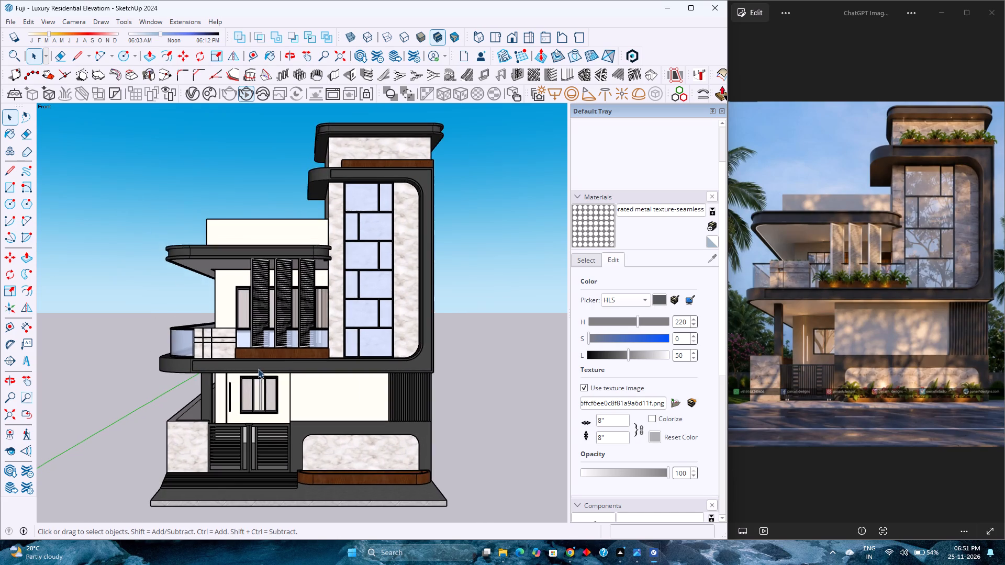
pyautogui.scroll(-2, 259, 368)
pyautogui.scroll(1, 259, 368)
pyautogui.scroll(-3, 272, 362)
pyautogui.scroll(4, 273, 362)
pyautogui.scroll(-4, 273, 362)
pyautogui.scroll(4, 273, 362)
pyautogui.scroll(-3, 273, 362)
pyautogui.scroll(2, 273, 362)
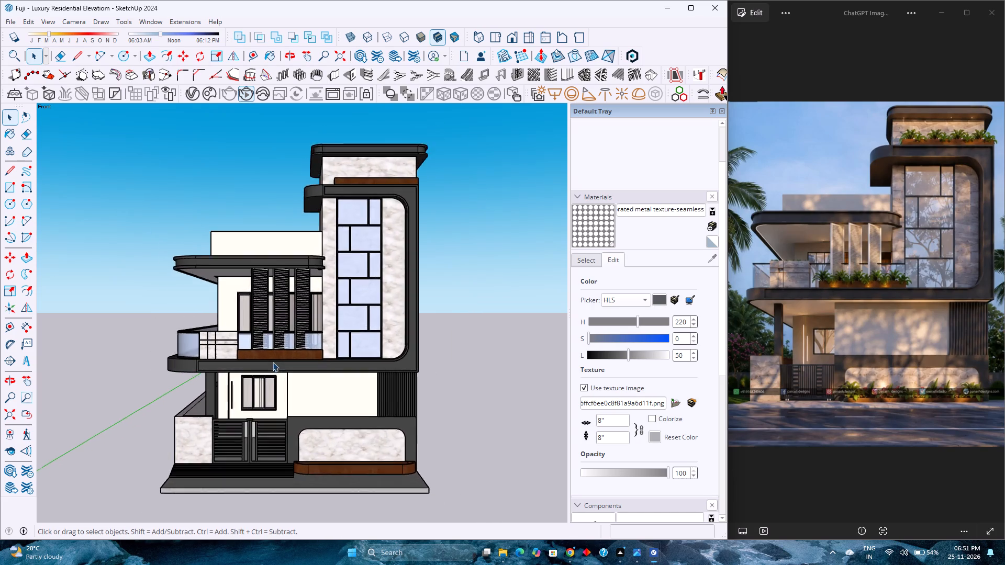
# Compare the complete front elevation's slab bands, balcony, tower and boundary wall with the reference image at varying distances.
pyautogui.scroll(1, 273, 362)
pyautogui.scroll(-4, 273, 362)
pyautogui.scroll(3, 273, 362)
pyautogui.scroll(-4, 273, 364)
pyautogui.scroll(4, 273, 364)
pyautogui.scroll(-4, 273, 364)
pyautogui.scroll(4, 273, 364)
pyautogui.scroll(-4, 273, 364)
pyautogui.scroll(4, 273, 365)
pyautogui.scroll(-4, 273, 365)
pyautogui.scroll(4, 273, 365)
pyautogui.scroll(-4, 273, 365)
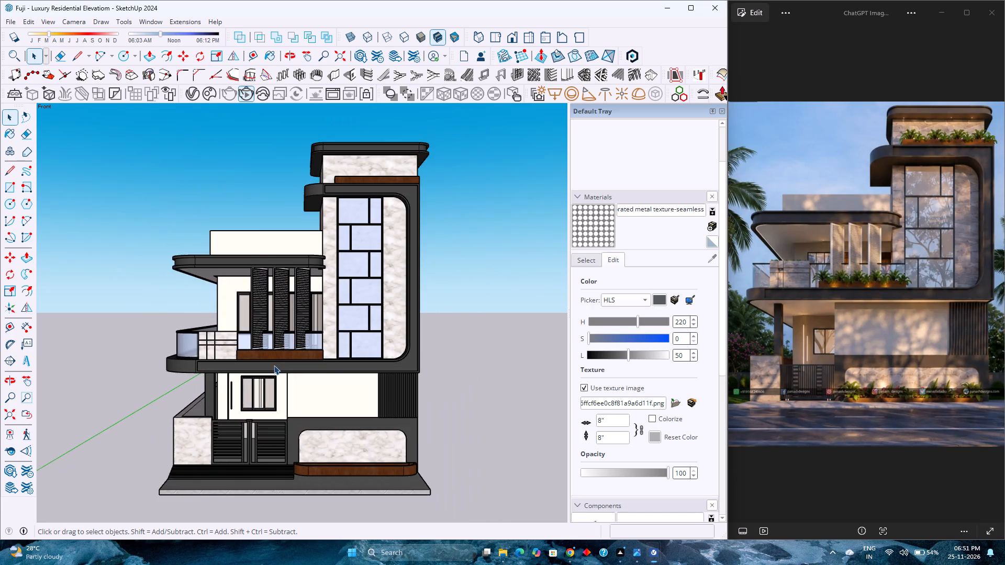
pyautogui.scroll(5, 274, 366)
pyautogui.scroll(-5, 274, 367)
pyautogui.scroll(3, 275, 369)
pyautogui.scroll(-4, 275, 369)
pyautogui.scroll(3, 275, 369)
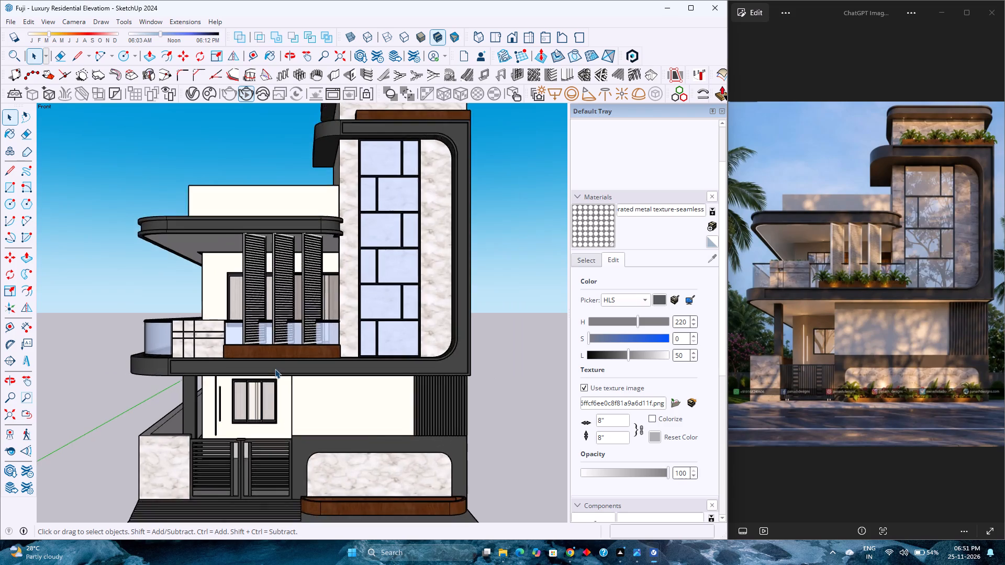
pyautogui.scroll(-3, 275, 369)
pyautogui.scroll(3, 275, 369)
pyautogui.scroll(-3, 275, 369)
pyautogui.scroll(1, 275, 369)
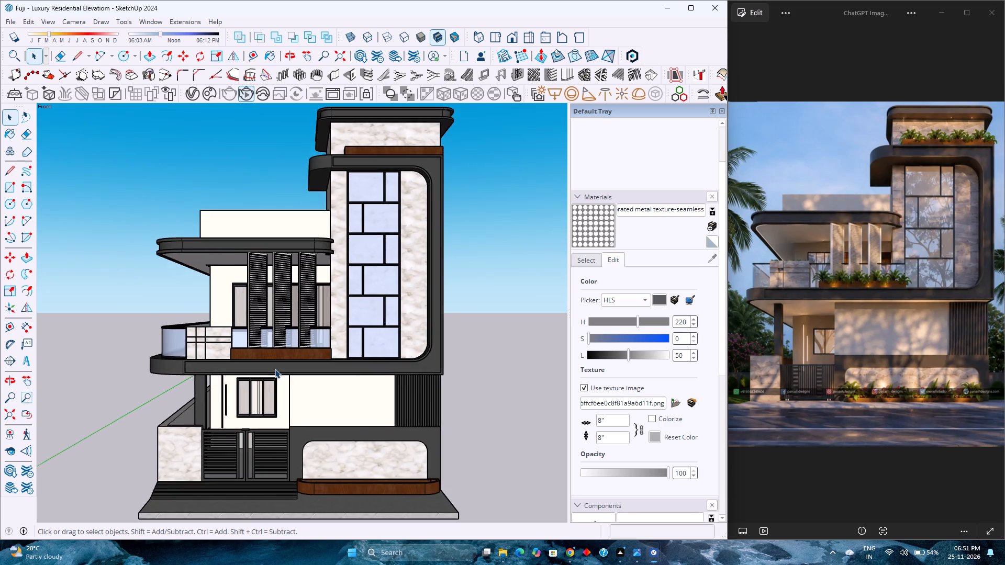
pyautogui.scroll(-4, 275, 369)
pyautogui.scroll(3, 275, 369)
pyautogui.scroll(-3, 275, 369)
pyautogui.scroll(3, 275, 369)
pyautogui.scroll(-3, 275, 369)
pyautogui.scroll(3, 275, 369)
pyautogui.scroll(-2, 275, 373)
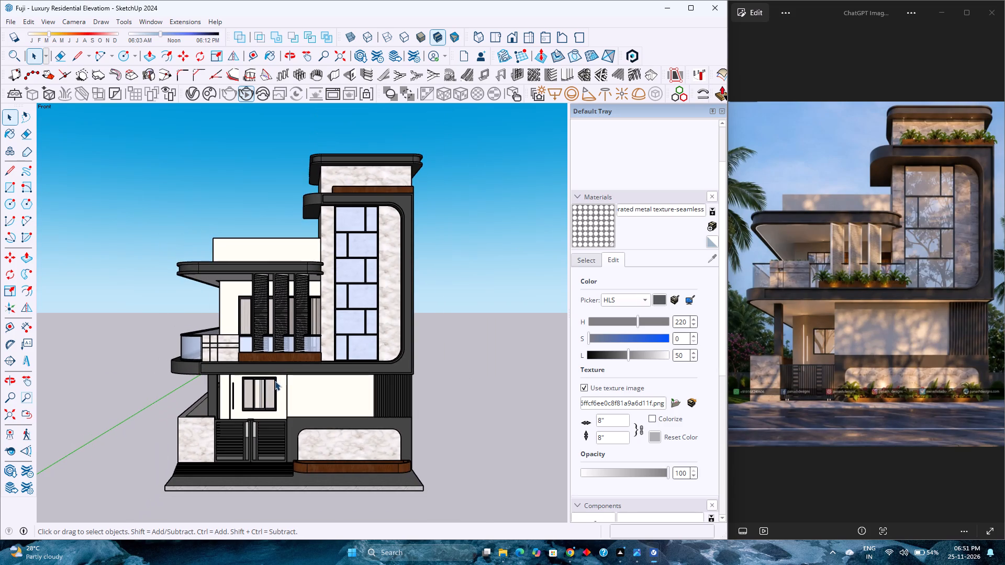
# Examine the ground-floor window, entrance gate and balcony louvres in the front view at close and full-building distances.
pyautogui.scroll(3, 275, 381)
pyautogui.scroll(-2, 274, 385)
pyautogui.scroll(3, 274, 385)
pyautogui.scroll(-2, 274, 385)
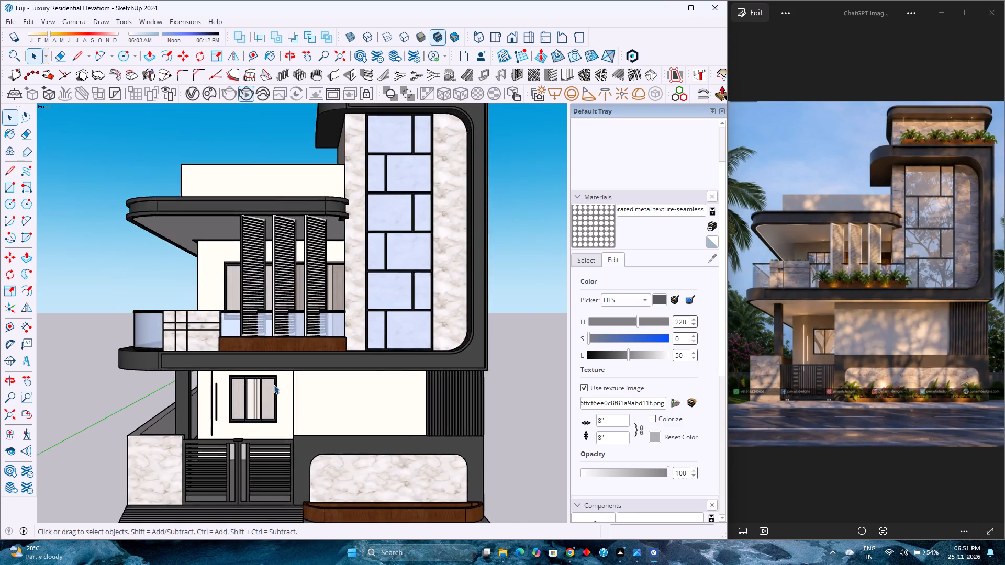
pyautogui.scroll(2, 274, 385)
pyautogui.scroll(-2, 274, 385)
pyautogui.scroll(1, 274, 385)
pyautogui.scroll(-1, 274, 385)
pyautogui.scroll(2, 274, 385)
pyautogui.scroll(-2, 274, 385)
pyautogui.scroll(2, 274, 385)
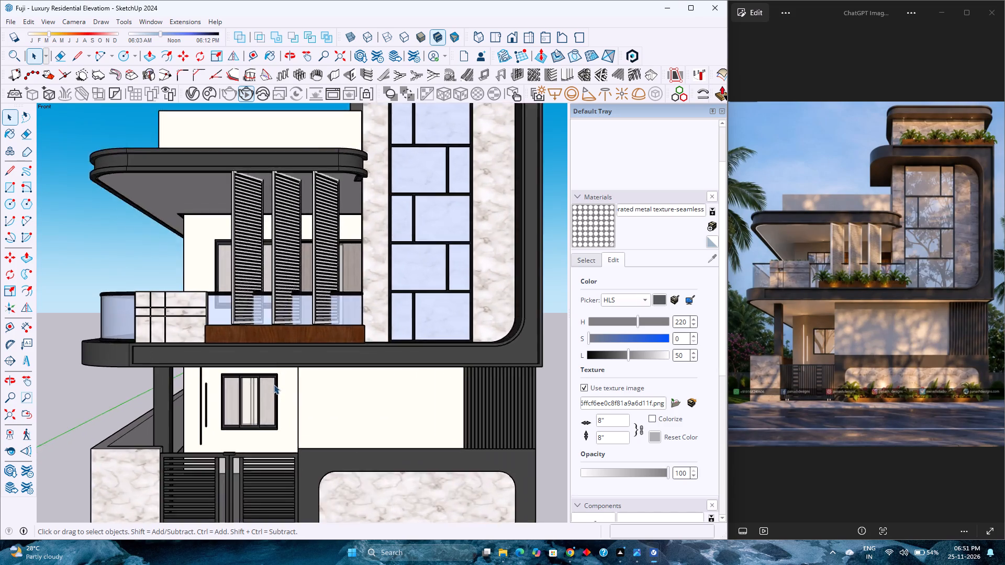
pyautogui.scroll(-2, 274, 385)
pyautogui.scroll(4, 274, 385)
pyautogui.scroll(-4, 274, 385)
pyautogui.scroll(3, 274, 385)
pyautogui.scroll(-3, 277, 385)
pyautogui.scroll(3, 277, 385)
pyautogui.scroll(-3, 277, 385)
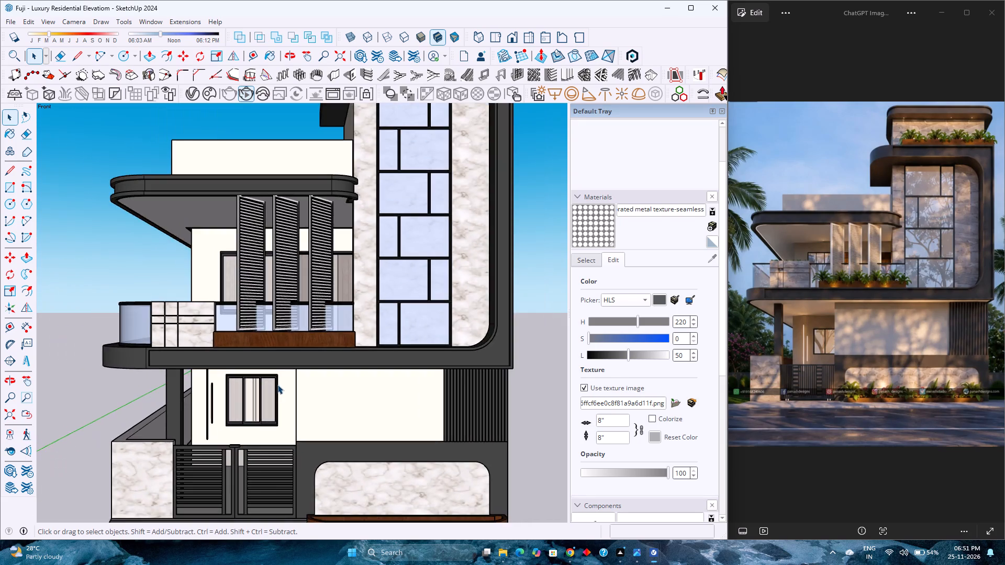
pyautogui.scroll(-3, 278, 385)
pyautogui.scroll(-3, 350, 359)
pyautogui.scroll(3, 327, 358)
pyautogui.scroll(-3, 327, 358)
pyautogui.scroll(3, 327, 358)
pyautogui.scroll(-4, 327, 358)
pyautogui.scroll(4, 327, 358)
pyautogui.scroll(-4, 327, 358)
pyautogui.scroll(2, 327, 358)
pyautogui.scroll(-2, 327, 358)
pyautogui.scroll(3, 327, 358)
pyautogui.scroll(-3, 327, 358)
pyautogui.scroll(4, 327, 358)
pyautogui.scroll(-4, 327, 359)
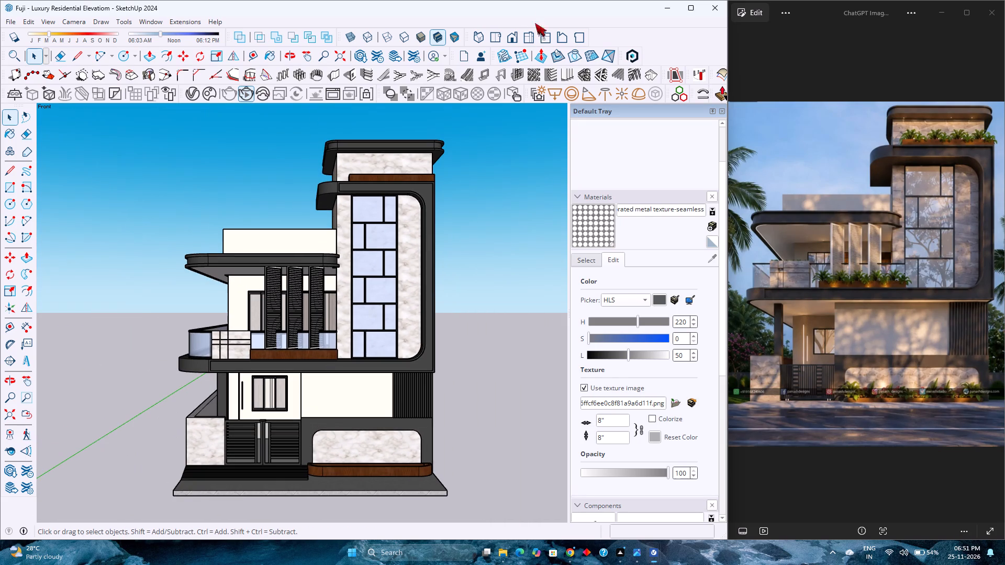
# Reset to the front view, fit the entire model and examine the first-floor slab band, wooden planter and tower glazing.
pyautogui.click(508, 37)
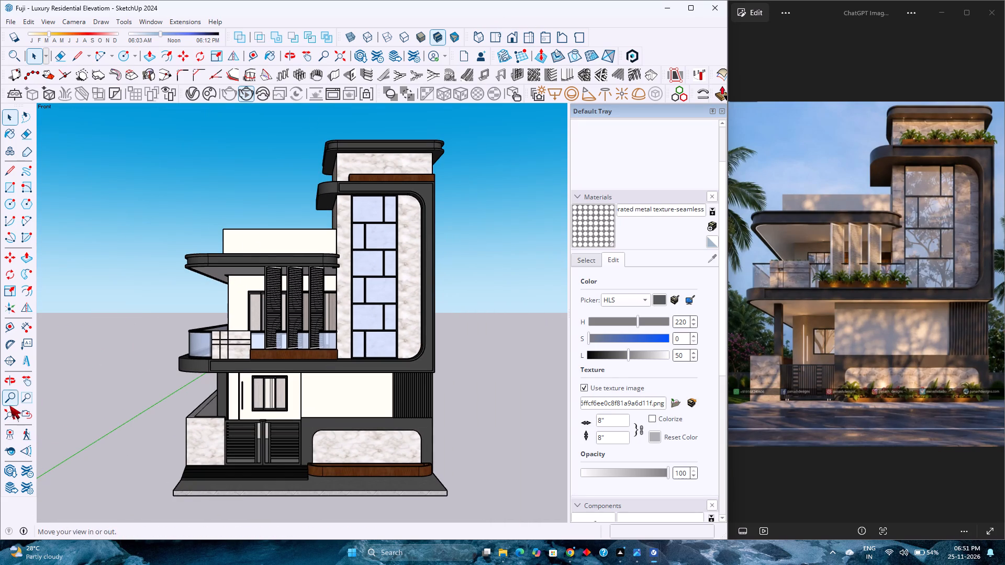
pyautogui.click(13, 413)
pyautogui.scroll(-4, 342, 369)
pyautogui.scroll(7, 342, 369)
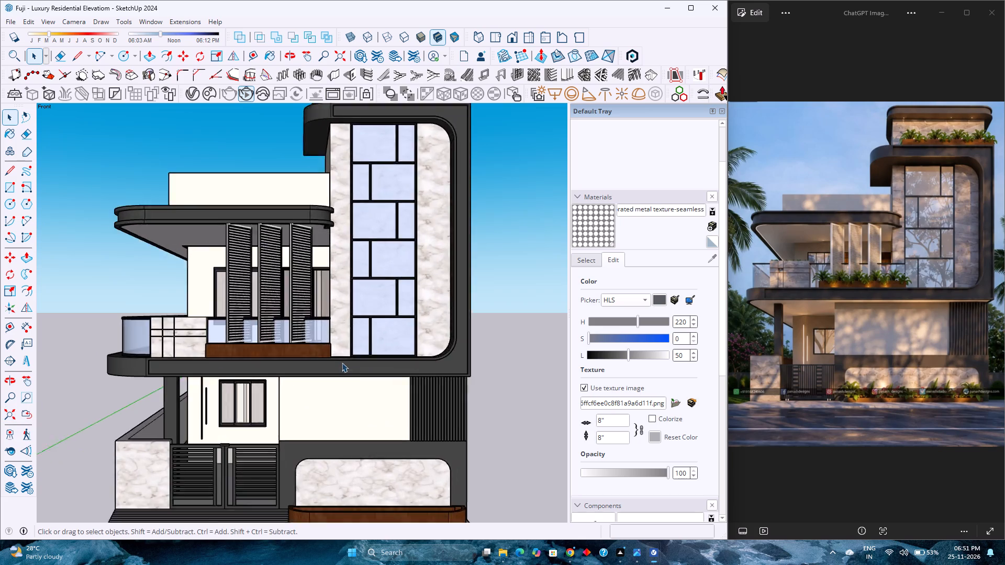
pyautogui.scroll(-4, 342, 363)
pyautogui.scroll(4, 342, 363)
pyautogui.scroll(-4, 342, 363)
pyautogui.scroll(3, 322, 367)
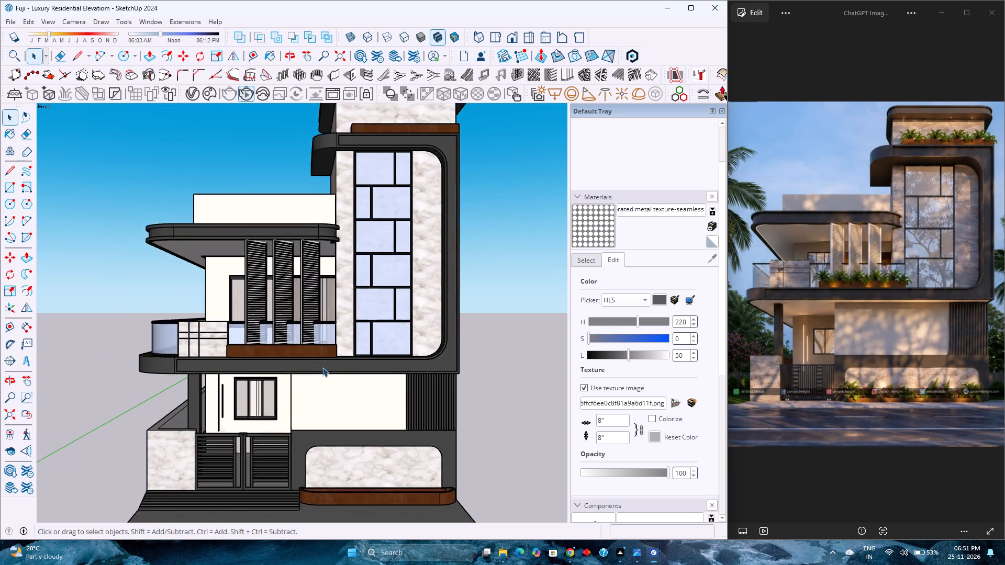
pyautogui.scroll(-3, 322, 367)
pyautogui.scroll(4, 322, 367)
pyautogui.scroll(-4, 322, 367)
pyautogui.scroll(3, 325, 365)
pyautogui.scroll(-4, 325, 365)
pyautogui.scroll(3, 327, 366)
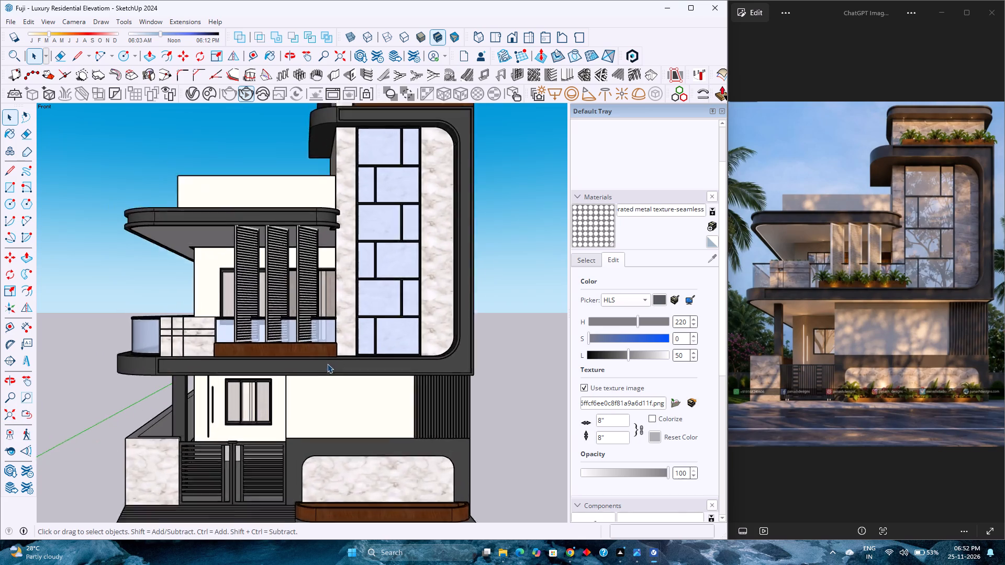
pyautogui.scroll(1, 327, 364)
pyautogui.scroll(-4, 327, 364)
pyautogui.scroll(3, 327, 364)
pyautogui.scroll(-3, 327, 364)
pyautogui.scroll(3, 327, 364)
pyautogui.scroll(-3, 327, 364)
pyautogui.scroll(4, 327, 364)
pyautogui.scroll(-2, 327, 364)
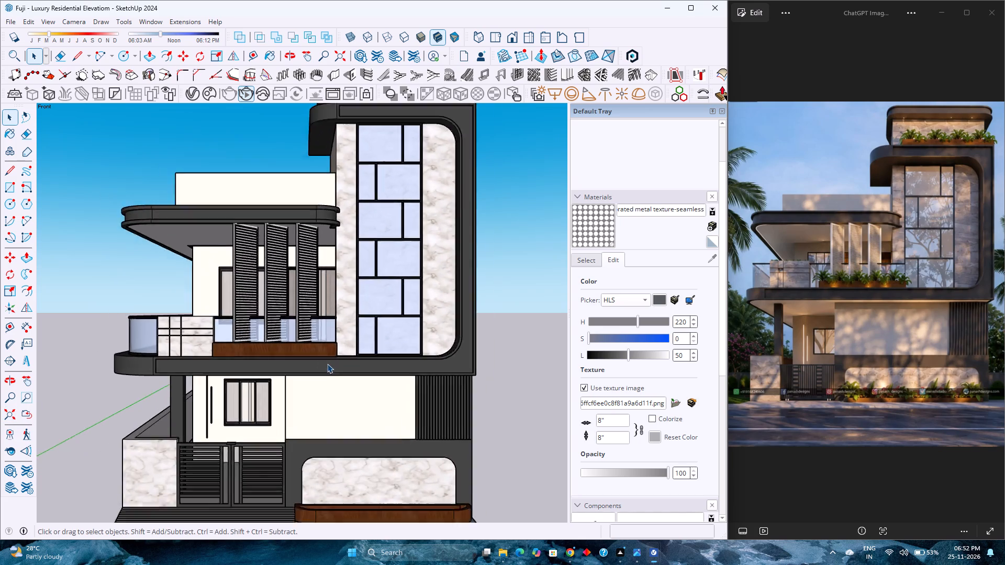
pyautogui.scroll(-3, 327, 364)
pyautogui.scroll(4, 327, 364)
pyautogui.scroll(-8, 327, 364)
pyautogui.scroll(5, 322, 364)
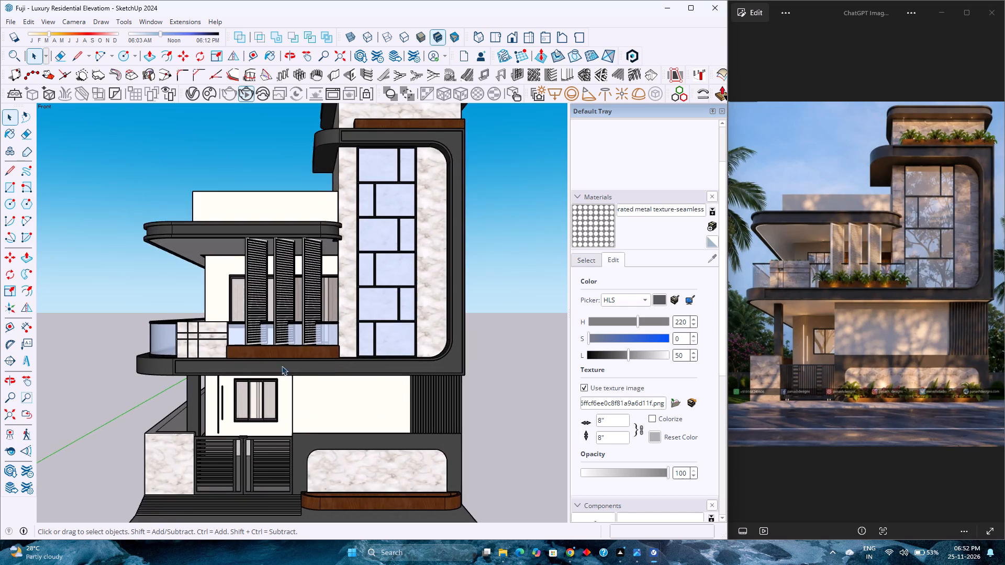
pyautogui.scroll(-3, 242, 373)
# Examine the building from a low angled view showing the side wall, wraparound balcony and tower frame.
pyautogui.moveTo(245, 373); pyautogui.dragTo(393, 367, button='middle')
pyautogui.scroll(2, 398, 313)
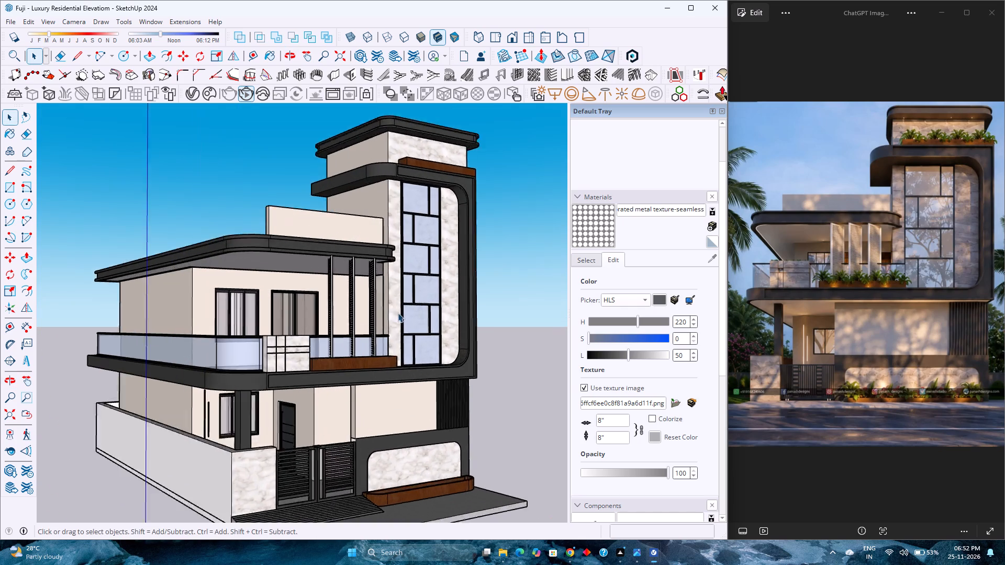
pyautogui.scroll(6, 398, 313)
pyautogui.scroll(-12, 398, 313)
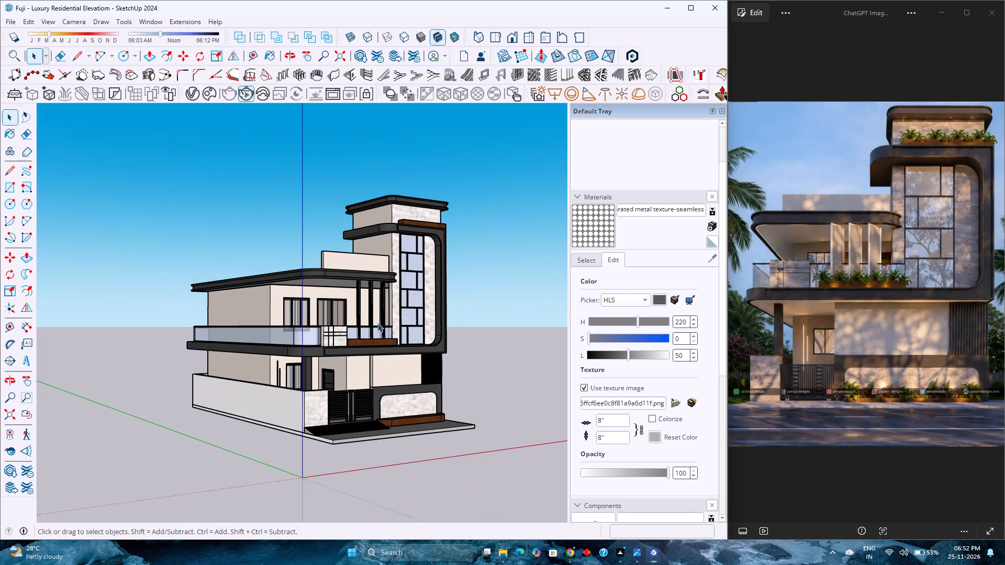
pyautogui.scroll(4, 327, 333)
pyautogui.moveTo(331, 353); pyautogui.dragTo(311, 365, button='middle')
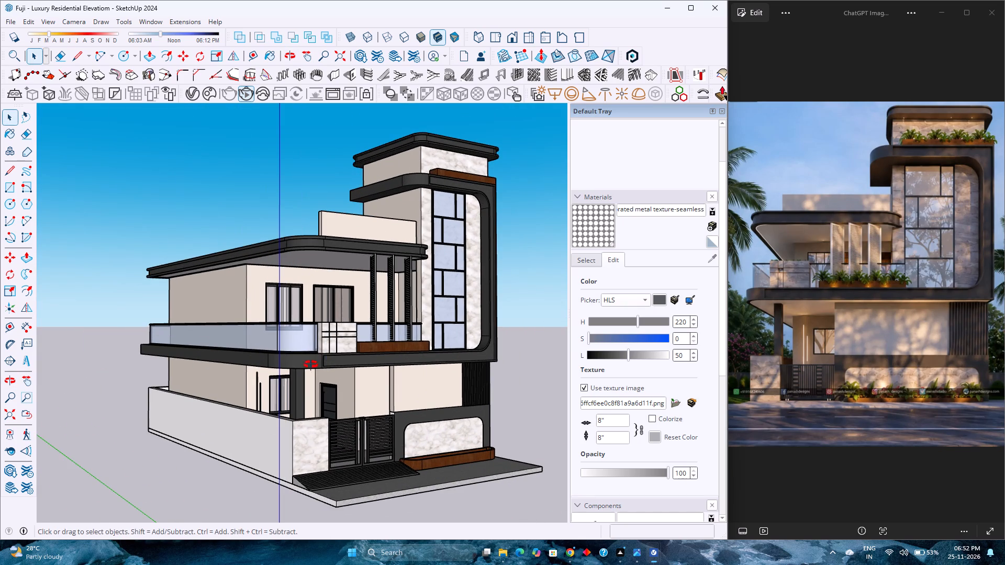
pyautogui.moveTo(311, 365); pyautogui.dragTo(267, 352, button='middle')
pyautogui.scroll(4, 344, 357)
pyautogui.scroll(-4, 338, 348)
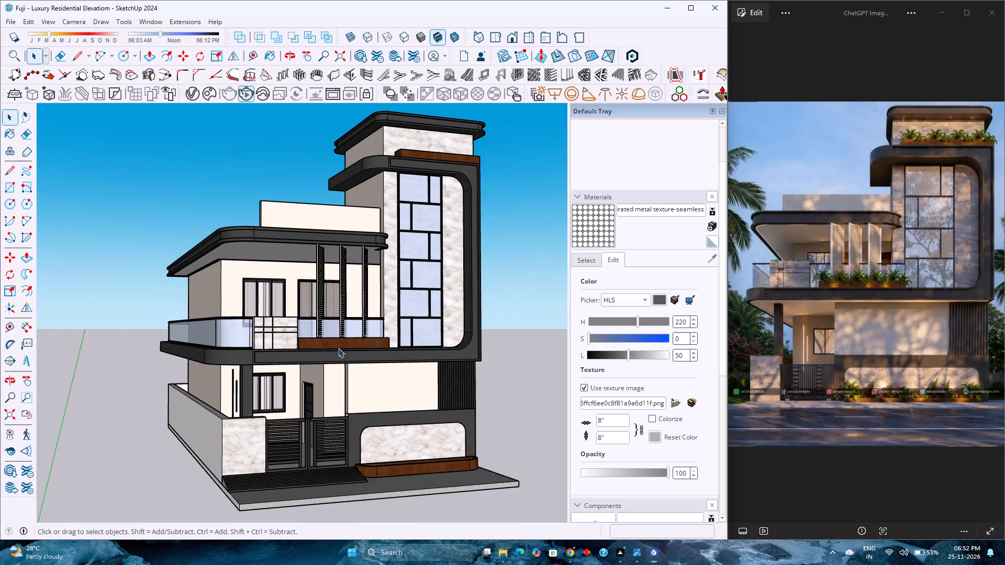
# Examine the balcony's curved glass railing, louvres and roof slab from a raised corner view, close up and from farther away.
pyautogui.moveTo(338, 348); pyautogui.dragTo(463, 406, button='middle')
pyautogui.scroll(3, 354, 347)
pyautogui.scroll(-3, 354, 347)
pyautogui.scroll(3, 353, 353)
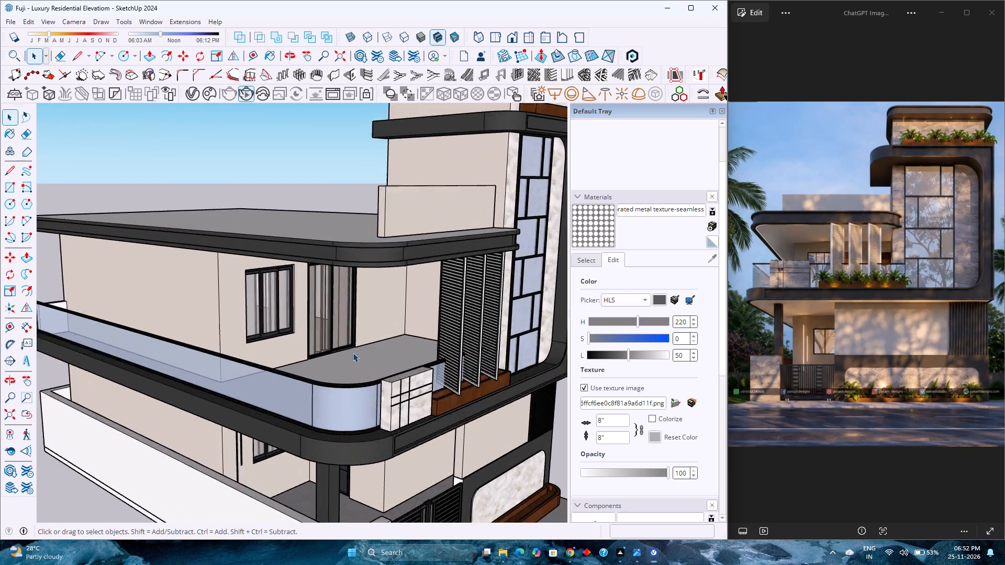
pyautogui.scroll(-4, 353, 353)
pyautogui.scroll(4, 353, 353)
pyautogui.scroll(-4, 353, 353)
pyautogui.scroll(4, 353, 353)
pyautogui.scroll(-10, 357, 353)
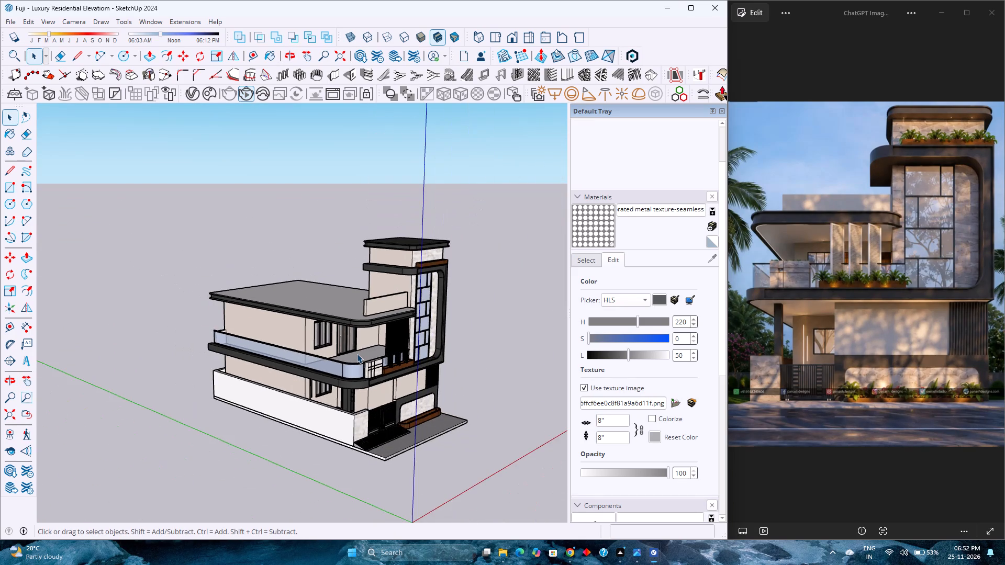
pyautogui.moveTo(354, 354); pyautogui.dragTo(272, 354, button='middle')
pyautogui.moveTo(272, 354); pyautogui.dragTo(264, 354, button='middle')
pyautogui.middleClick(263, 354)
pyautogui.moveTo(262, 354); pyautogui.dragTo(256, 354, button='middle')
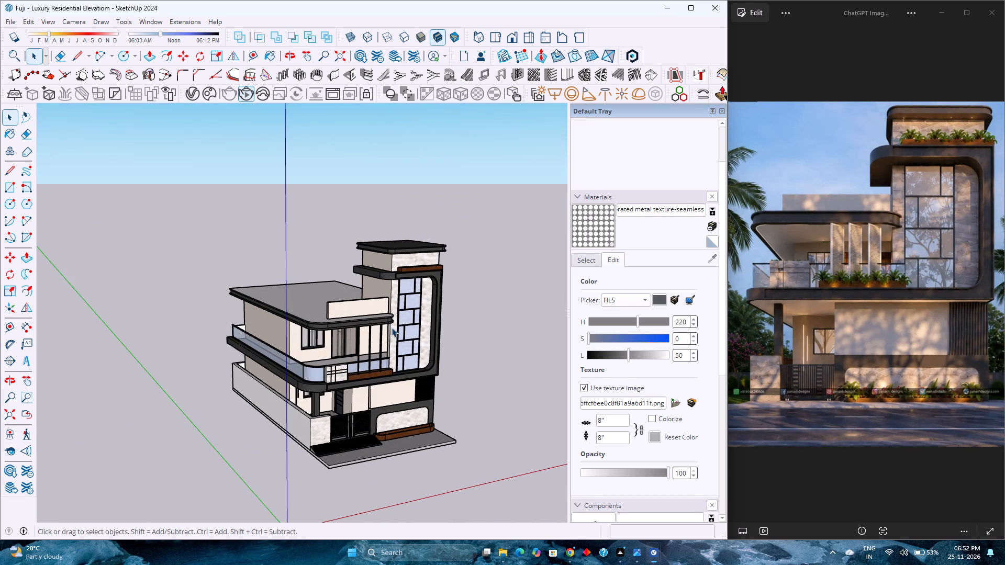
pyautogui.scroll(3, 392, 327)
# Return to the front view, fit the entire model and compare its massing and facade finishes with the reference image.
pyautogui.click(513, 35)
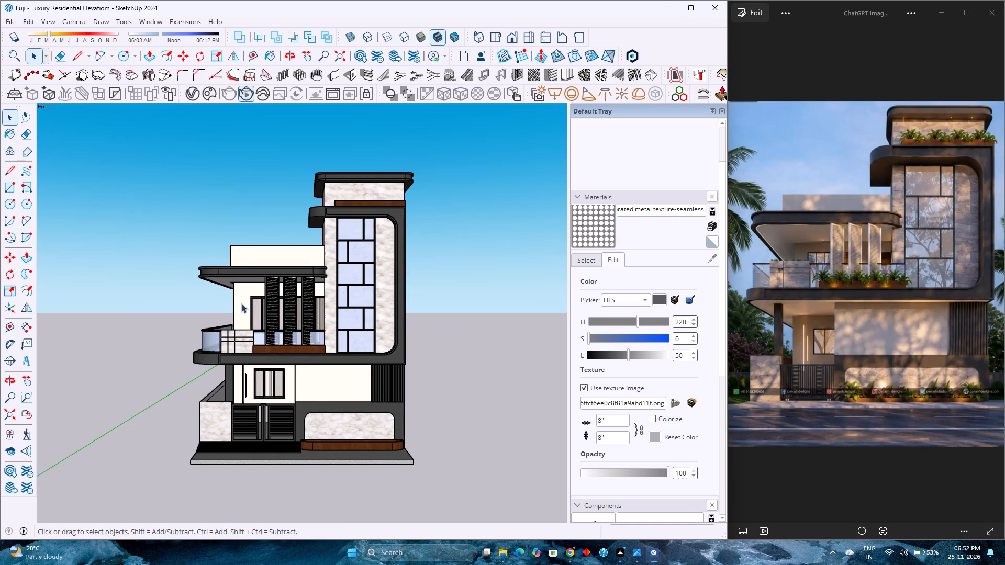
pyautogui.scroll(4, 234, 305)
pyautogui.scroll(-3, 234, 305)
pyautogui.scroll(3, 234, 305)
pyautogui.scroll(-3, 234, 305)
pyautogui.scroll(3, 284, 293)
pyautogui.scroll(-3, 284, 293)
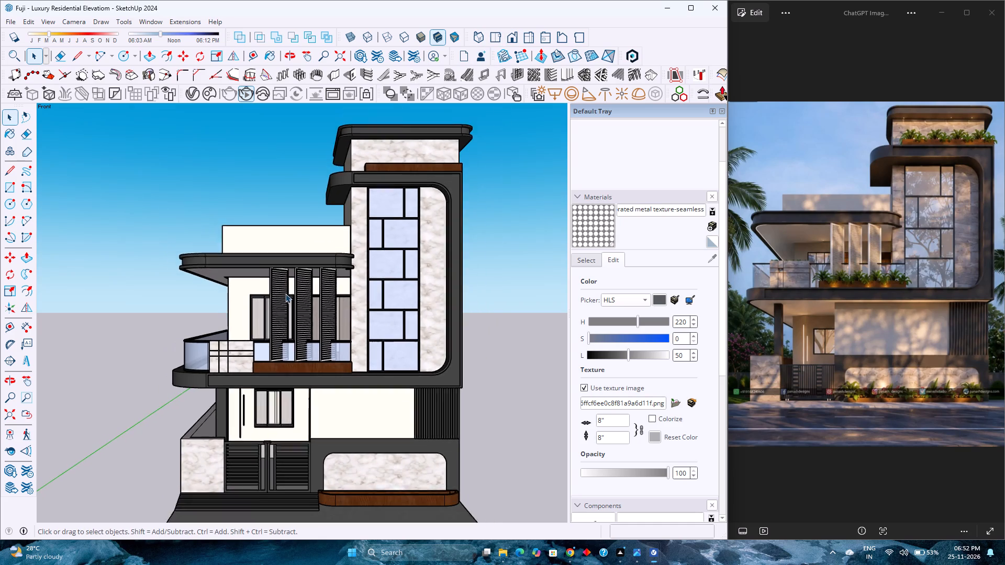
pyautogui.click(6, 417)
pyautogui.scroll(-1, 244, 325)
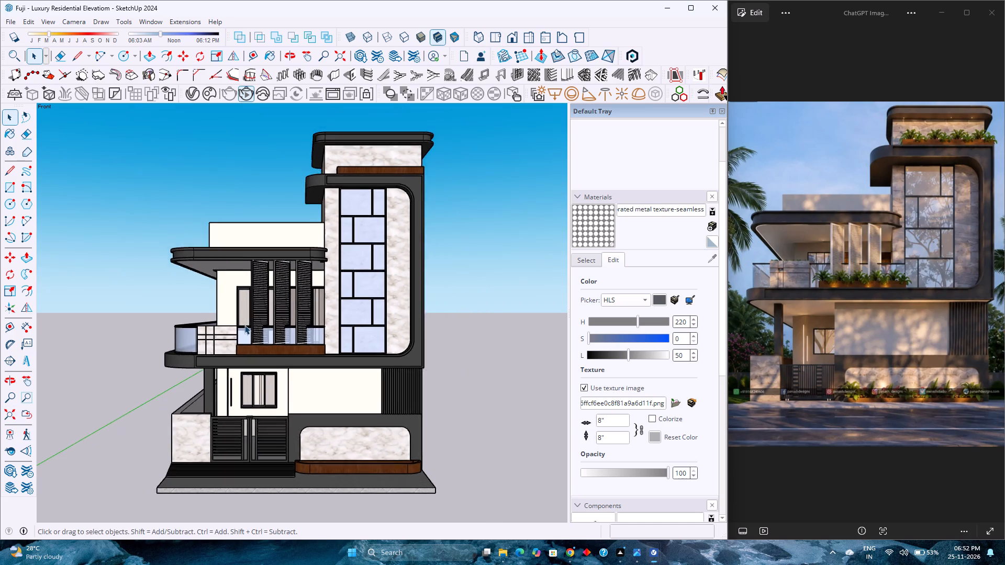
pyautogui.scroll(-2, 244, 325)
pyautogui.scroll(3, 245, 325)
pyautogui.scroll(-3, 245, 325)
pyautogui.scroll(3, 245, 325)
pyautogui.scroll(-2, 245, 325)
pyautogui.scroll(-4, 409, 320)
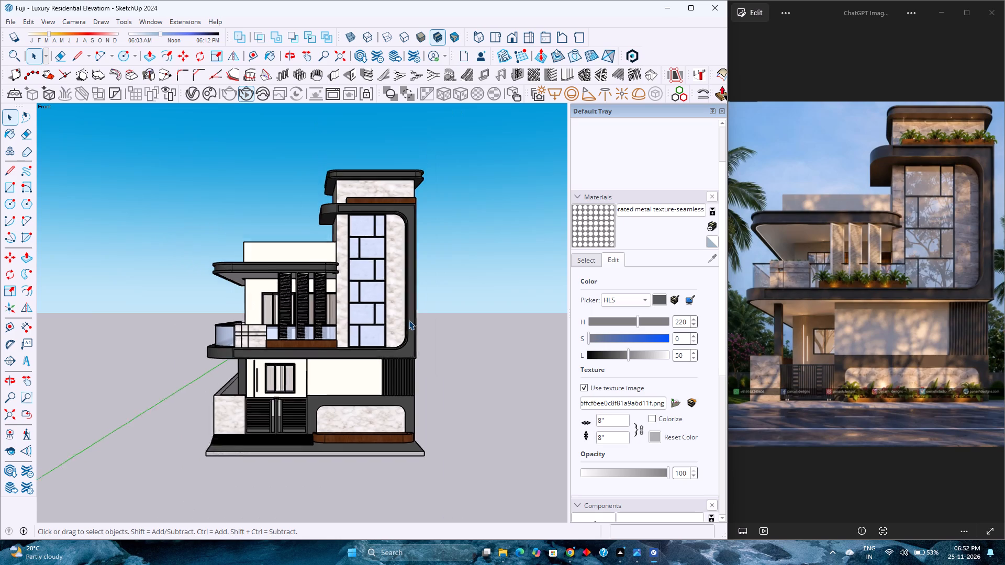
pyautogui.scroll(1, 352, 311)
pyautogui.scroll(-1, 352, 312)
pyautogui.scroll(6, 352, 312)
pyautogui.scroll(-1, 352, 312)
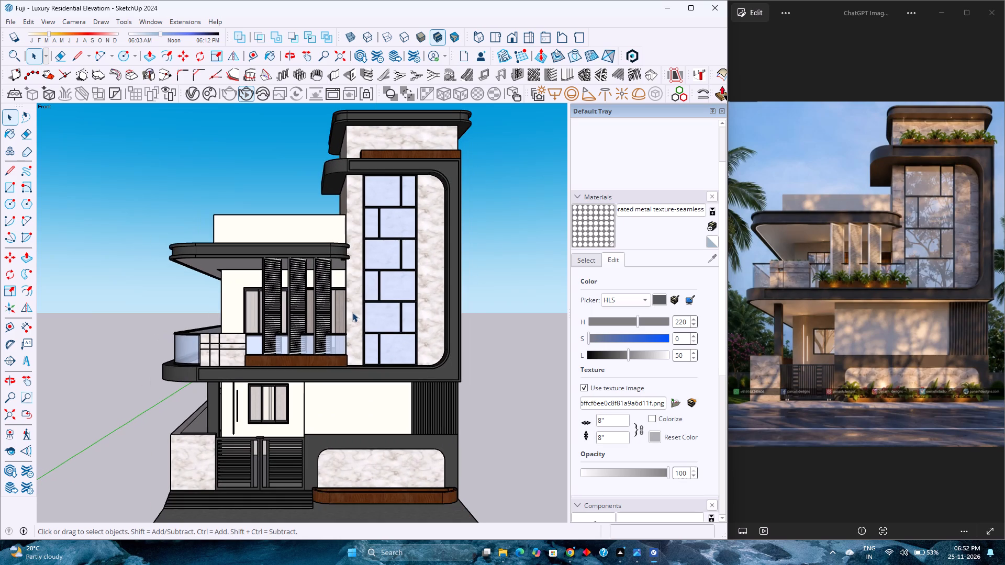
# Fit the whole model in the front view again and examine the complete elevation around the balcony louvres.
pyautogui.click(12, 415)
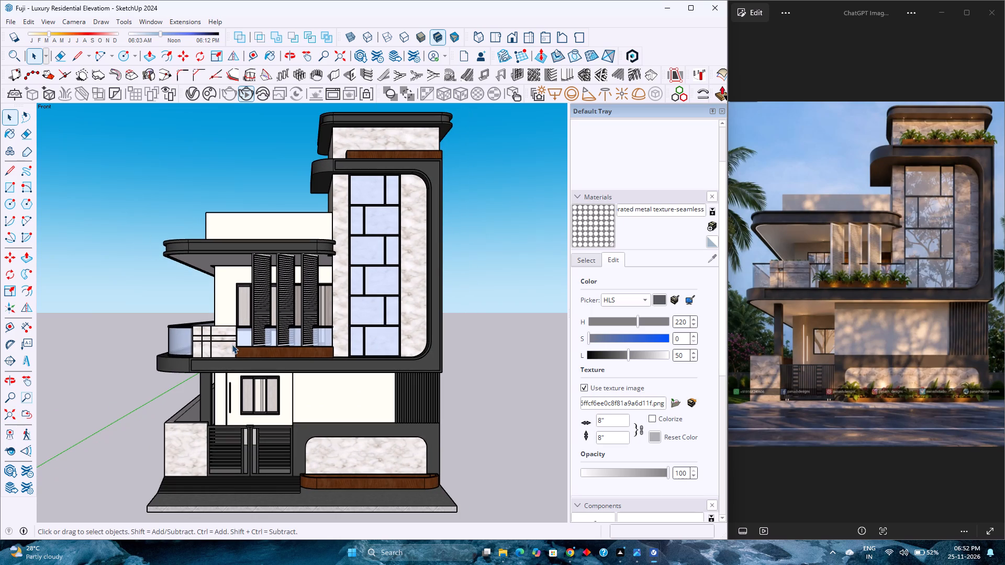
pyautogui.click(518, 39)
pyautogui.scroll(-1, 306, 323)
pyautogui.scroll(1, 306, 323)
pyautogui.scroll(-1, 306, 323)
pyautogui.scroll(1, 306, 323)
pyautogui.scroll(-1, 306, 323)
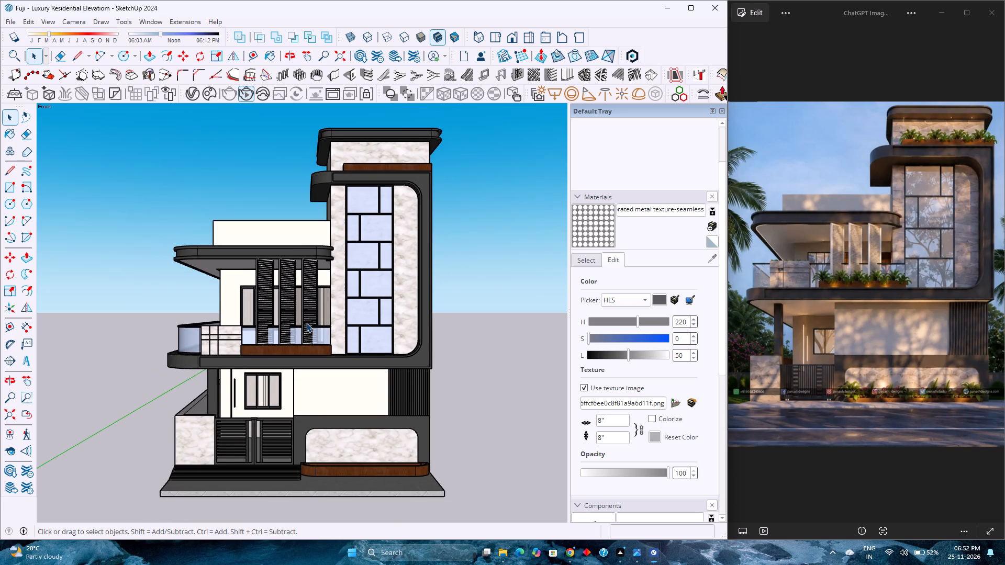
pyautogui.scroll(1, 306, 323)
pyautogui.scroll(-2, 306, 323)
pyautogui.scroll(2, 306, 323)
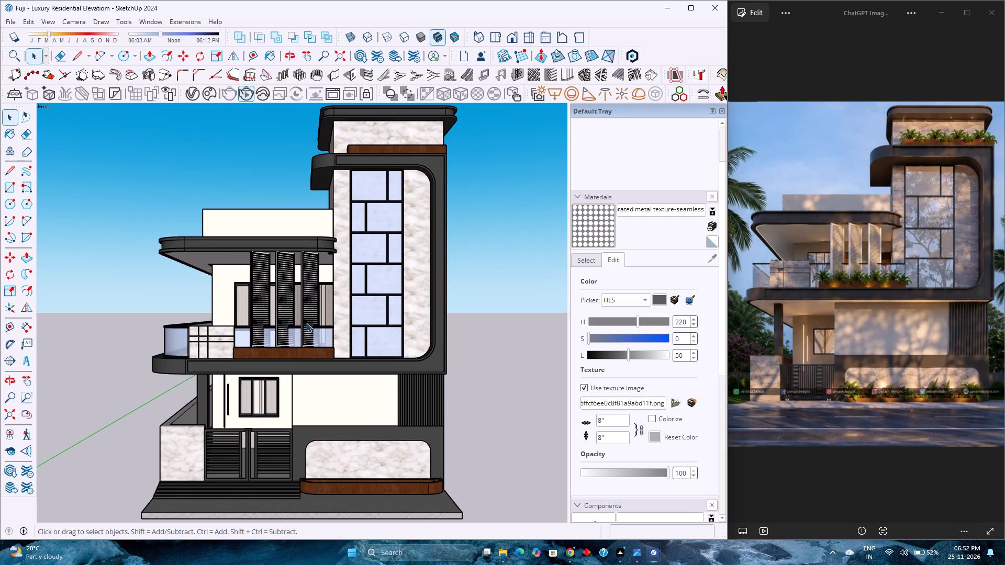
pyautogui.scroll(-2, 306, 323)
pyautogui.scroll(2, 306, 323)
pyautogui.scroll(-2, 306, 323)
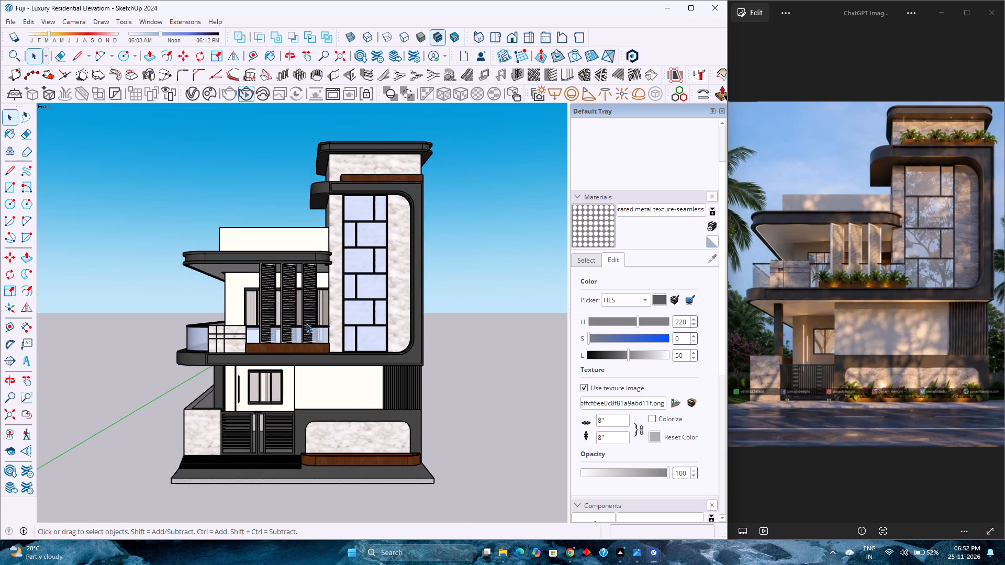
pyautogui.scroll(-1, 306, 323)
pyautogui.scroll(2, 306, 323)
pyautogui.scroll(-1, 306, 323)
pyautogui.scroll(1, 306, 323)
pyautogui.scroll(-2, 306, 323)
pyautogui.scroll(2, 306, 323)
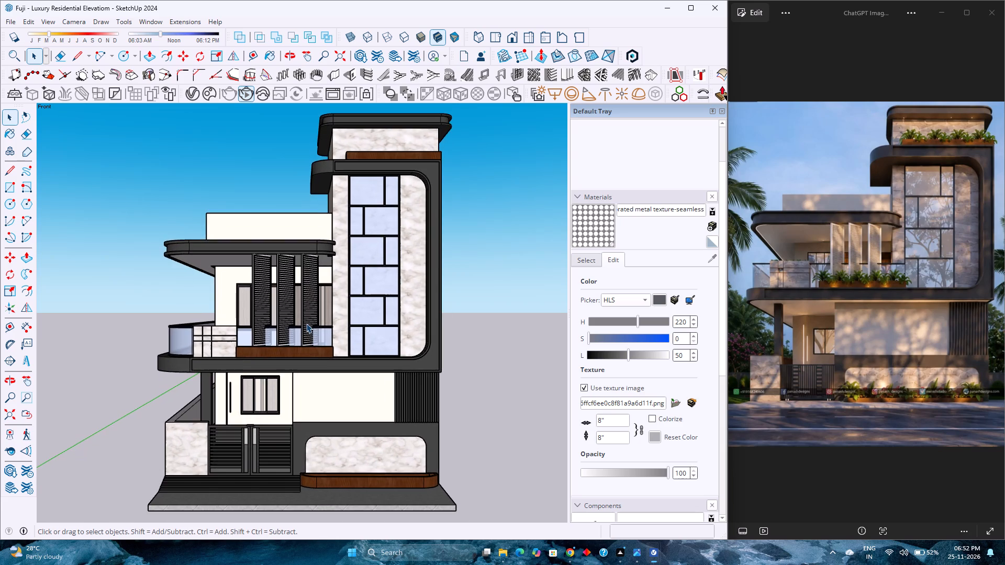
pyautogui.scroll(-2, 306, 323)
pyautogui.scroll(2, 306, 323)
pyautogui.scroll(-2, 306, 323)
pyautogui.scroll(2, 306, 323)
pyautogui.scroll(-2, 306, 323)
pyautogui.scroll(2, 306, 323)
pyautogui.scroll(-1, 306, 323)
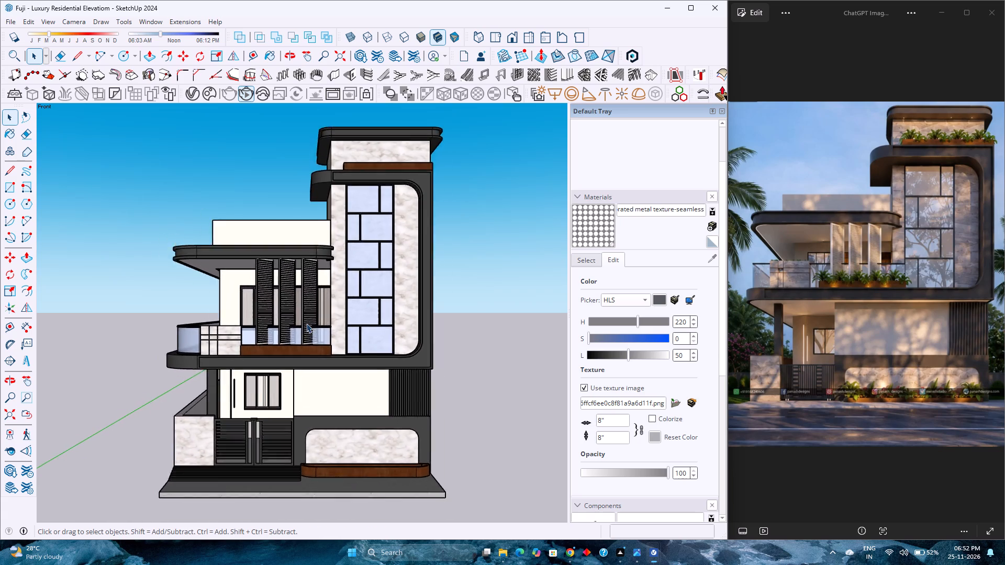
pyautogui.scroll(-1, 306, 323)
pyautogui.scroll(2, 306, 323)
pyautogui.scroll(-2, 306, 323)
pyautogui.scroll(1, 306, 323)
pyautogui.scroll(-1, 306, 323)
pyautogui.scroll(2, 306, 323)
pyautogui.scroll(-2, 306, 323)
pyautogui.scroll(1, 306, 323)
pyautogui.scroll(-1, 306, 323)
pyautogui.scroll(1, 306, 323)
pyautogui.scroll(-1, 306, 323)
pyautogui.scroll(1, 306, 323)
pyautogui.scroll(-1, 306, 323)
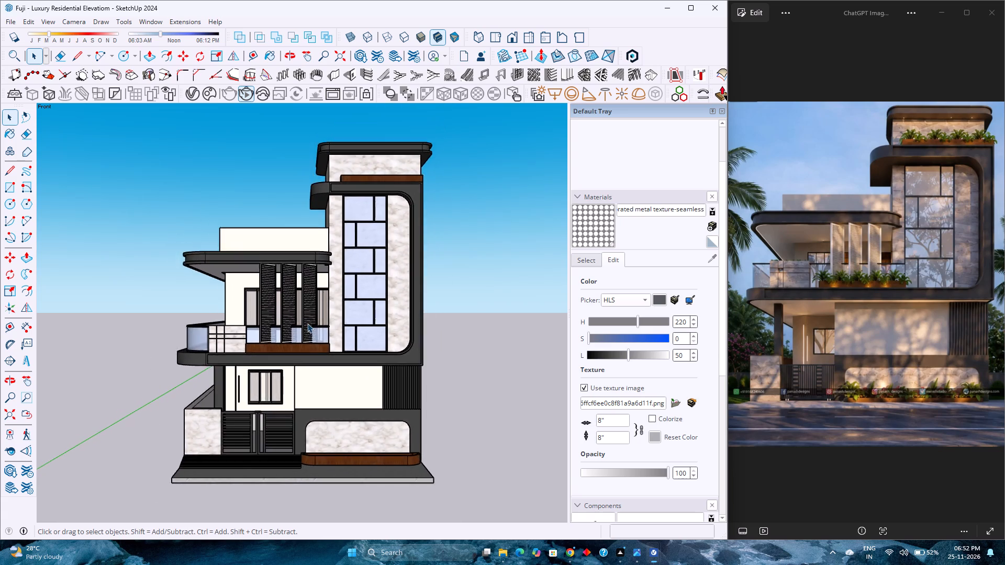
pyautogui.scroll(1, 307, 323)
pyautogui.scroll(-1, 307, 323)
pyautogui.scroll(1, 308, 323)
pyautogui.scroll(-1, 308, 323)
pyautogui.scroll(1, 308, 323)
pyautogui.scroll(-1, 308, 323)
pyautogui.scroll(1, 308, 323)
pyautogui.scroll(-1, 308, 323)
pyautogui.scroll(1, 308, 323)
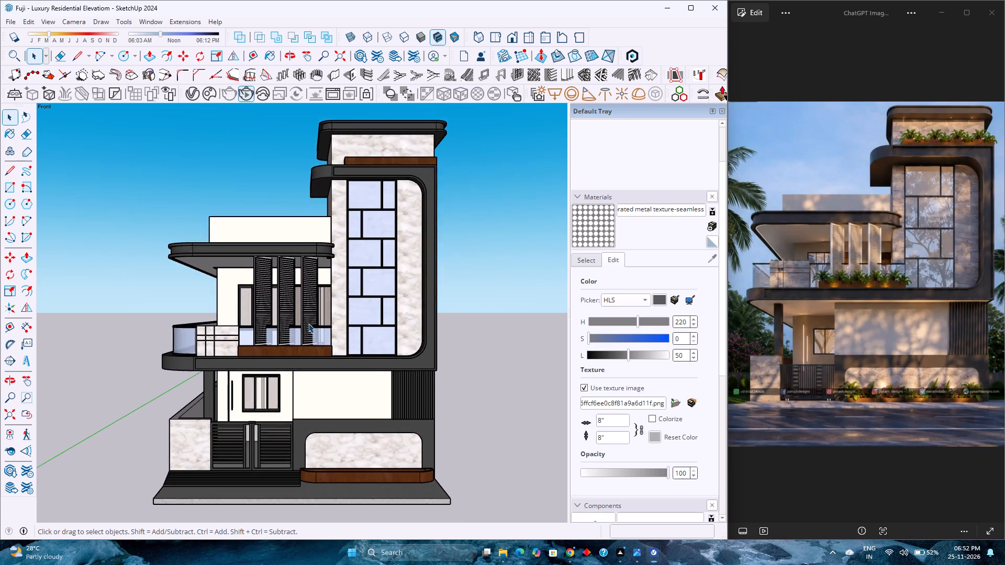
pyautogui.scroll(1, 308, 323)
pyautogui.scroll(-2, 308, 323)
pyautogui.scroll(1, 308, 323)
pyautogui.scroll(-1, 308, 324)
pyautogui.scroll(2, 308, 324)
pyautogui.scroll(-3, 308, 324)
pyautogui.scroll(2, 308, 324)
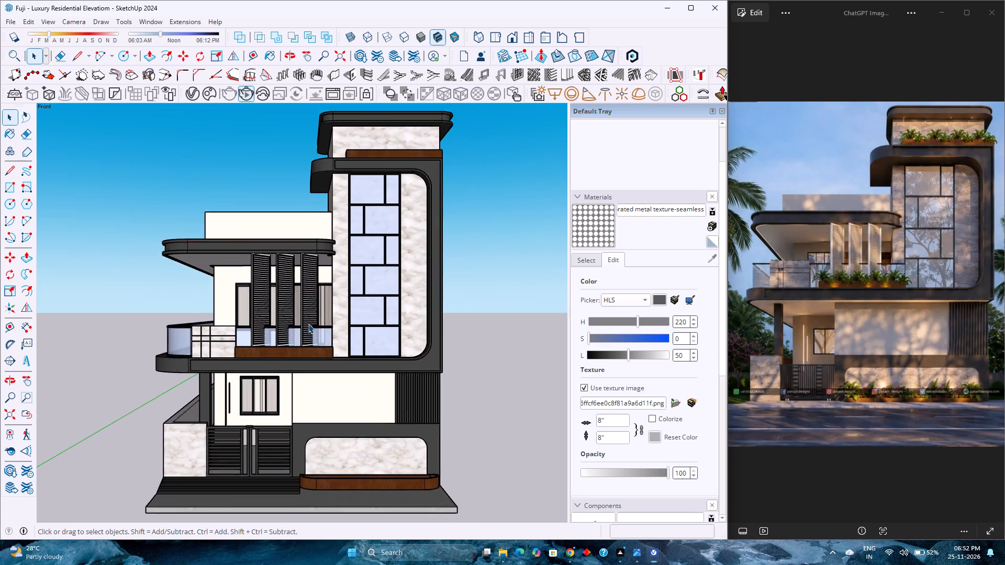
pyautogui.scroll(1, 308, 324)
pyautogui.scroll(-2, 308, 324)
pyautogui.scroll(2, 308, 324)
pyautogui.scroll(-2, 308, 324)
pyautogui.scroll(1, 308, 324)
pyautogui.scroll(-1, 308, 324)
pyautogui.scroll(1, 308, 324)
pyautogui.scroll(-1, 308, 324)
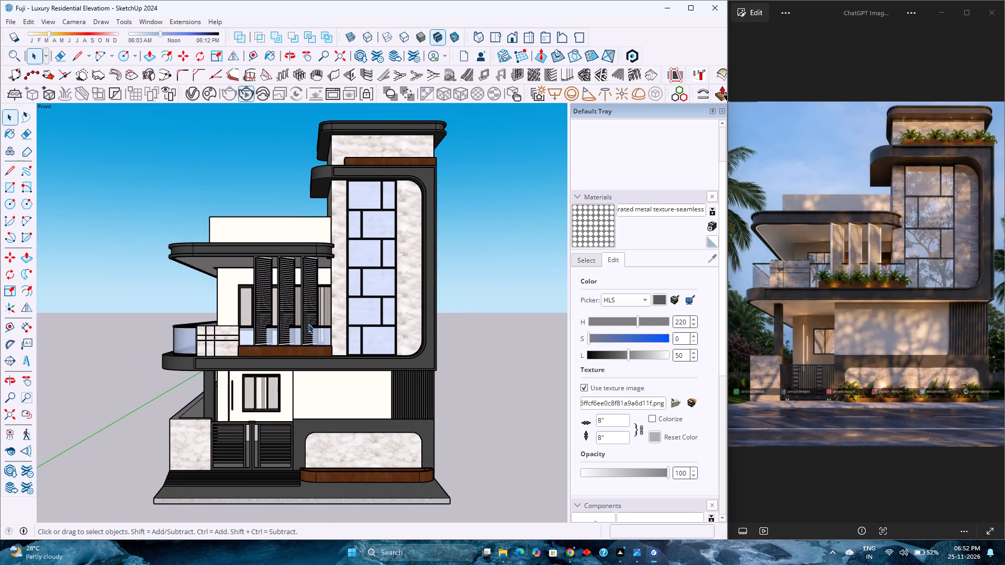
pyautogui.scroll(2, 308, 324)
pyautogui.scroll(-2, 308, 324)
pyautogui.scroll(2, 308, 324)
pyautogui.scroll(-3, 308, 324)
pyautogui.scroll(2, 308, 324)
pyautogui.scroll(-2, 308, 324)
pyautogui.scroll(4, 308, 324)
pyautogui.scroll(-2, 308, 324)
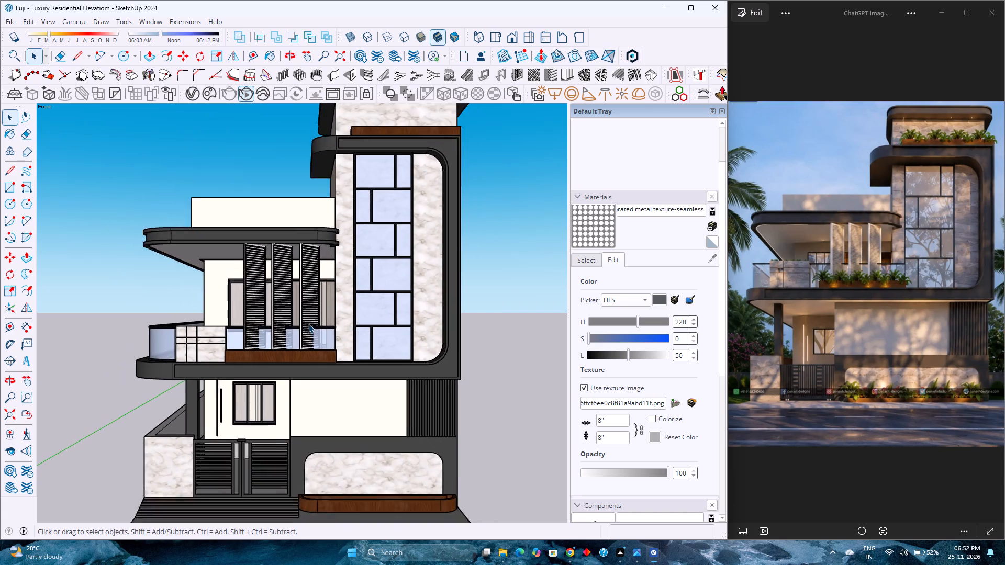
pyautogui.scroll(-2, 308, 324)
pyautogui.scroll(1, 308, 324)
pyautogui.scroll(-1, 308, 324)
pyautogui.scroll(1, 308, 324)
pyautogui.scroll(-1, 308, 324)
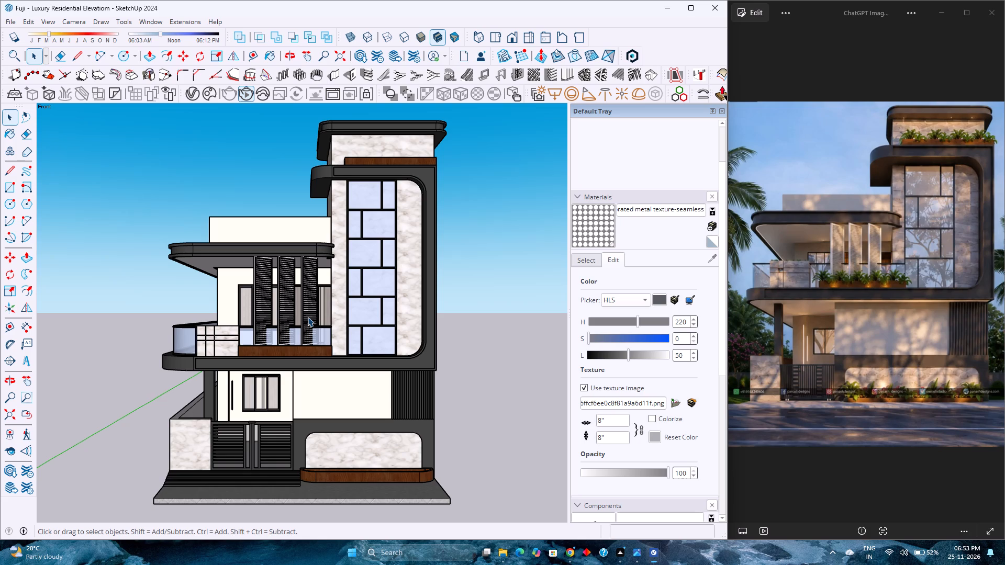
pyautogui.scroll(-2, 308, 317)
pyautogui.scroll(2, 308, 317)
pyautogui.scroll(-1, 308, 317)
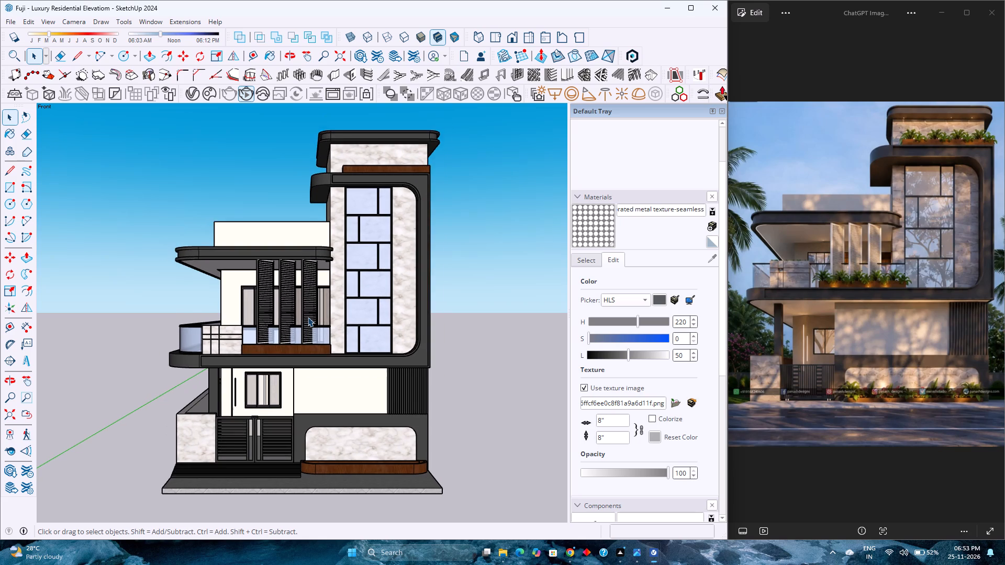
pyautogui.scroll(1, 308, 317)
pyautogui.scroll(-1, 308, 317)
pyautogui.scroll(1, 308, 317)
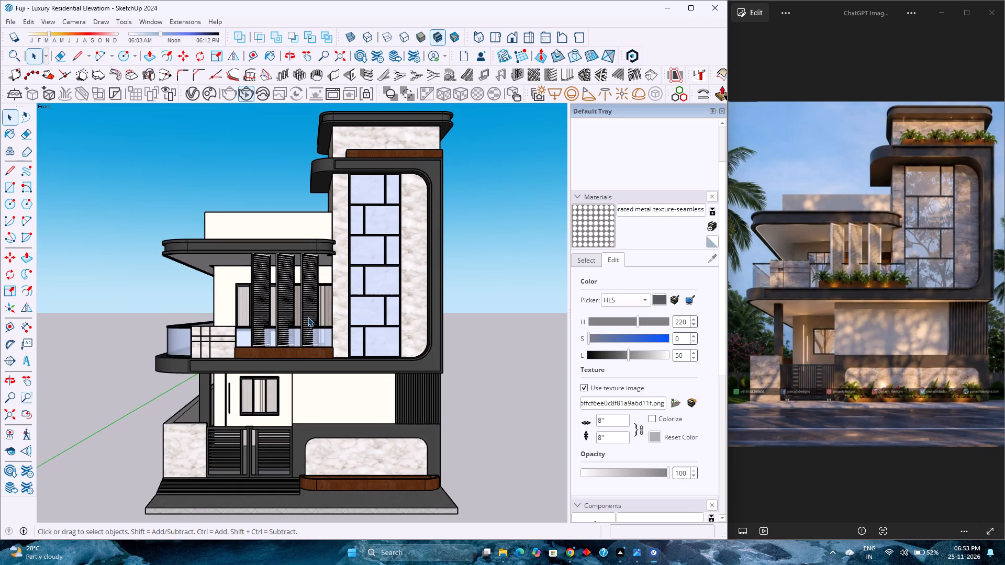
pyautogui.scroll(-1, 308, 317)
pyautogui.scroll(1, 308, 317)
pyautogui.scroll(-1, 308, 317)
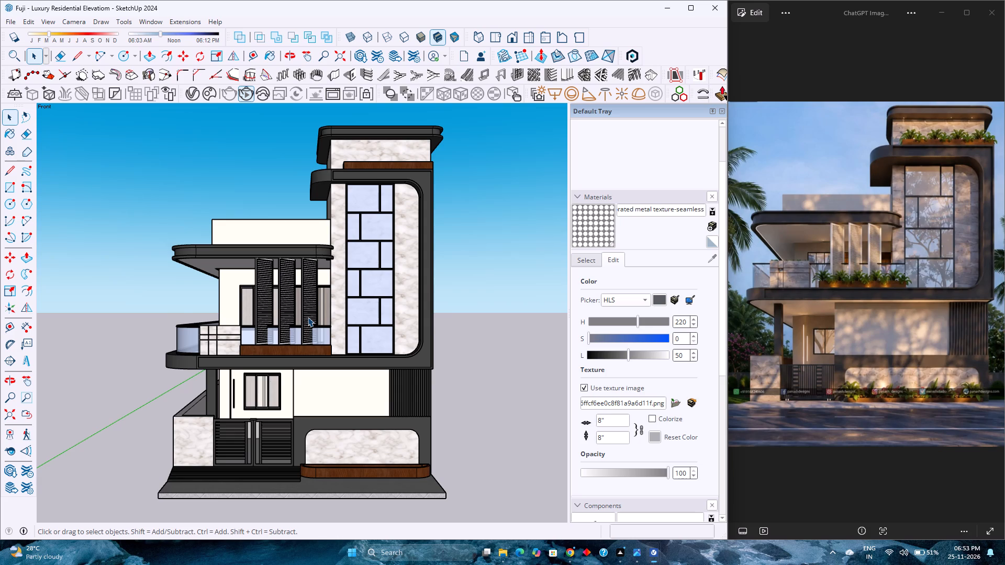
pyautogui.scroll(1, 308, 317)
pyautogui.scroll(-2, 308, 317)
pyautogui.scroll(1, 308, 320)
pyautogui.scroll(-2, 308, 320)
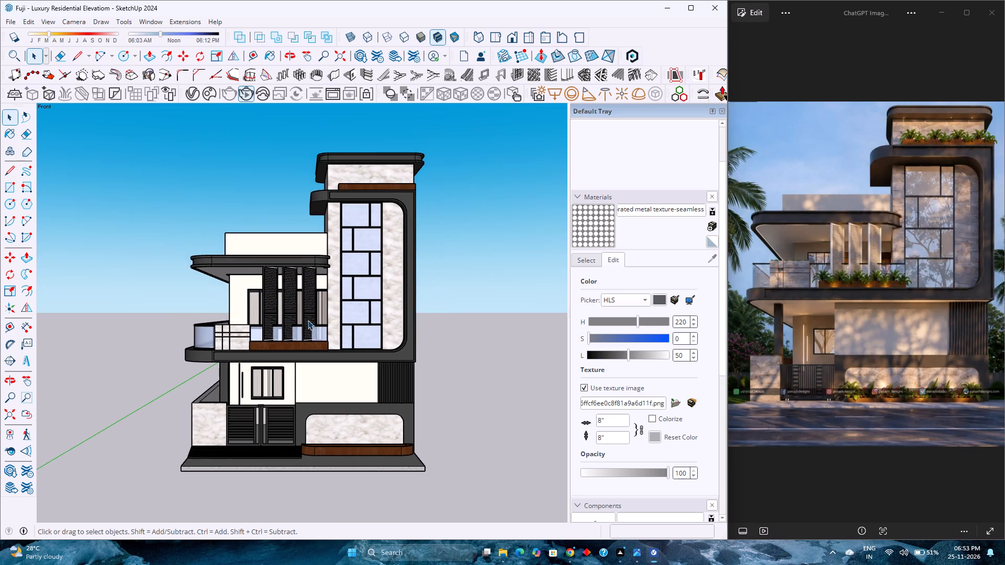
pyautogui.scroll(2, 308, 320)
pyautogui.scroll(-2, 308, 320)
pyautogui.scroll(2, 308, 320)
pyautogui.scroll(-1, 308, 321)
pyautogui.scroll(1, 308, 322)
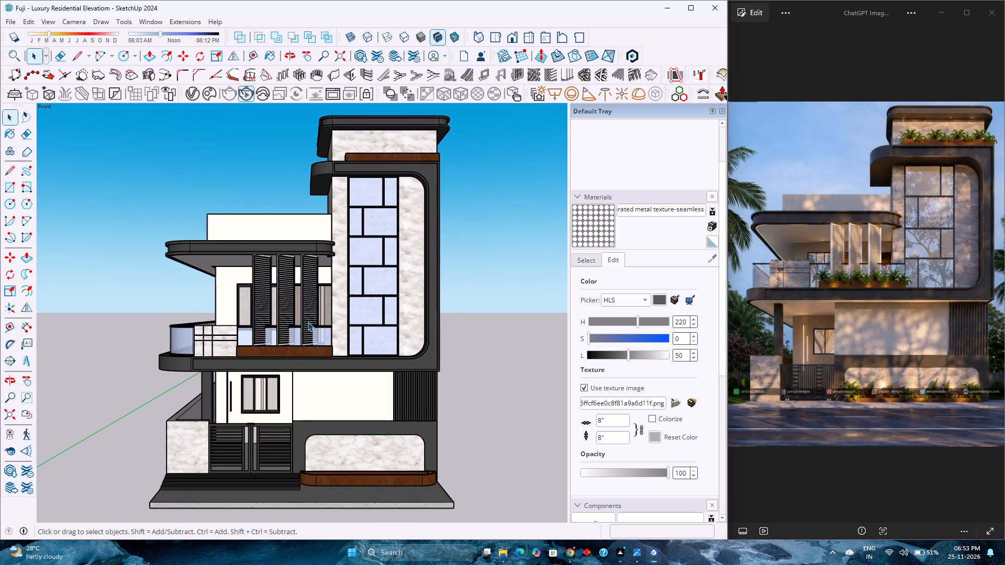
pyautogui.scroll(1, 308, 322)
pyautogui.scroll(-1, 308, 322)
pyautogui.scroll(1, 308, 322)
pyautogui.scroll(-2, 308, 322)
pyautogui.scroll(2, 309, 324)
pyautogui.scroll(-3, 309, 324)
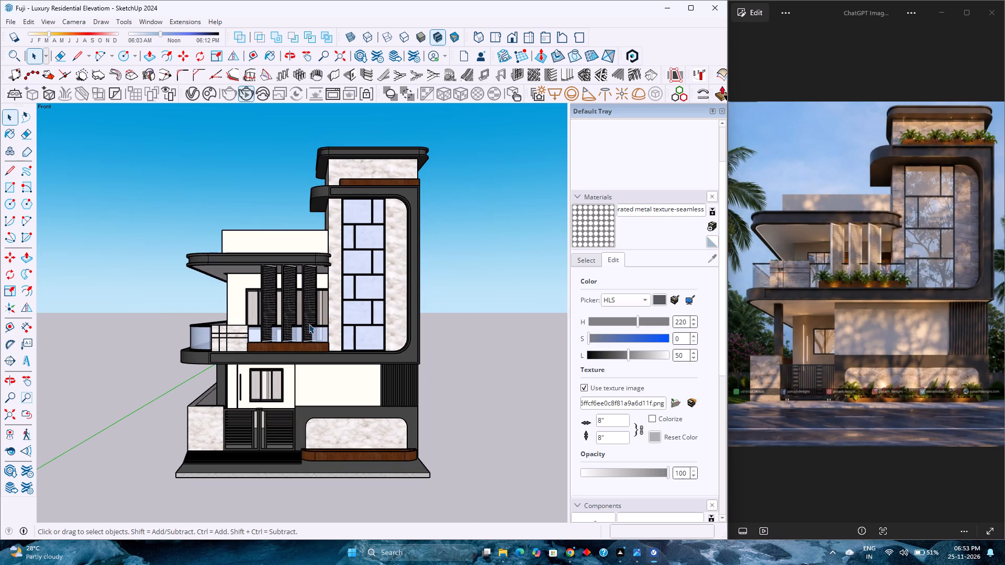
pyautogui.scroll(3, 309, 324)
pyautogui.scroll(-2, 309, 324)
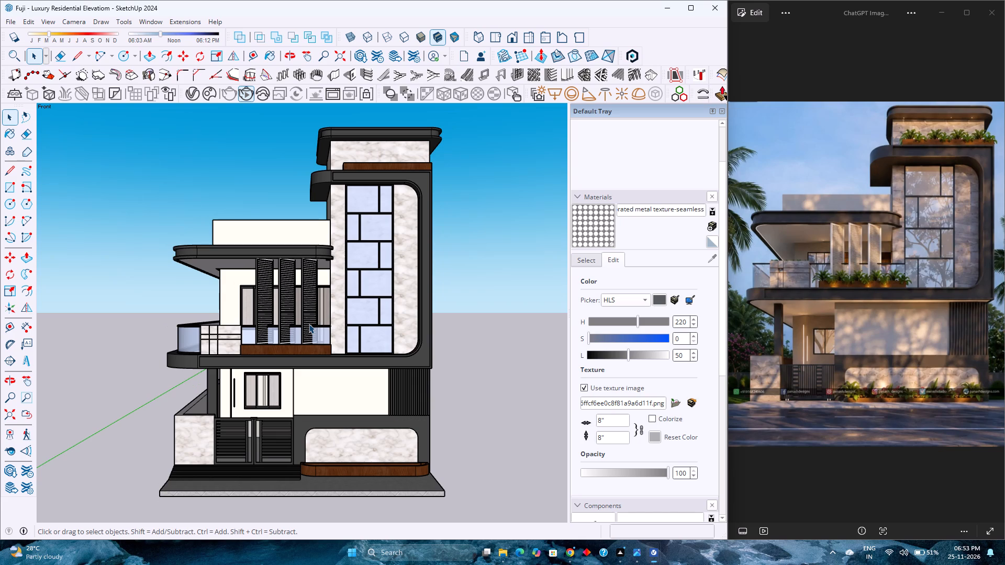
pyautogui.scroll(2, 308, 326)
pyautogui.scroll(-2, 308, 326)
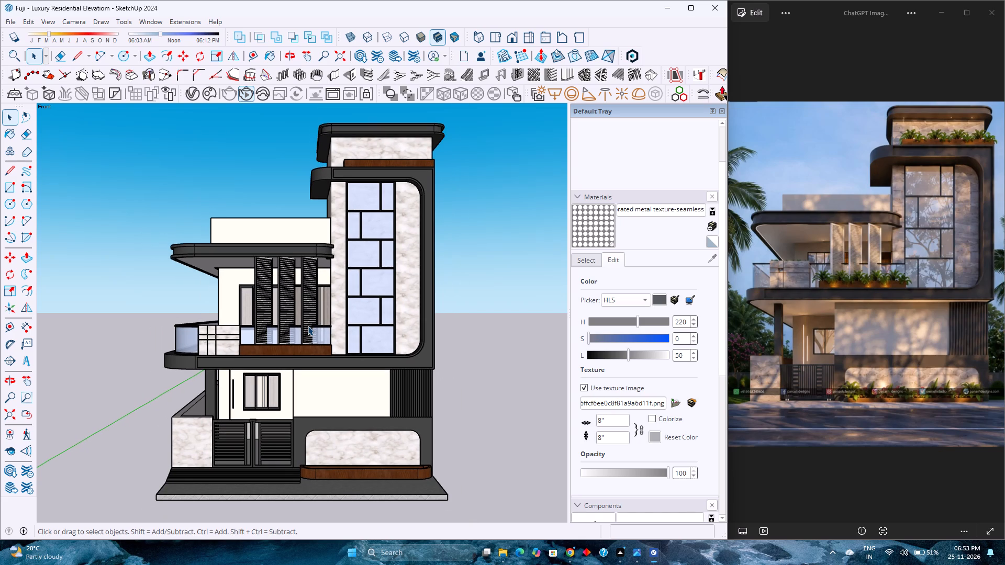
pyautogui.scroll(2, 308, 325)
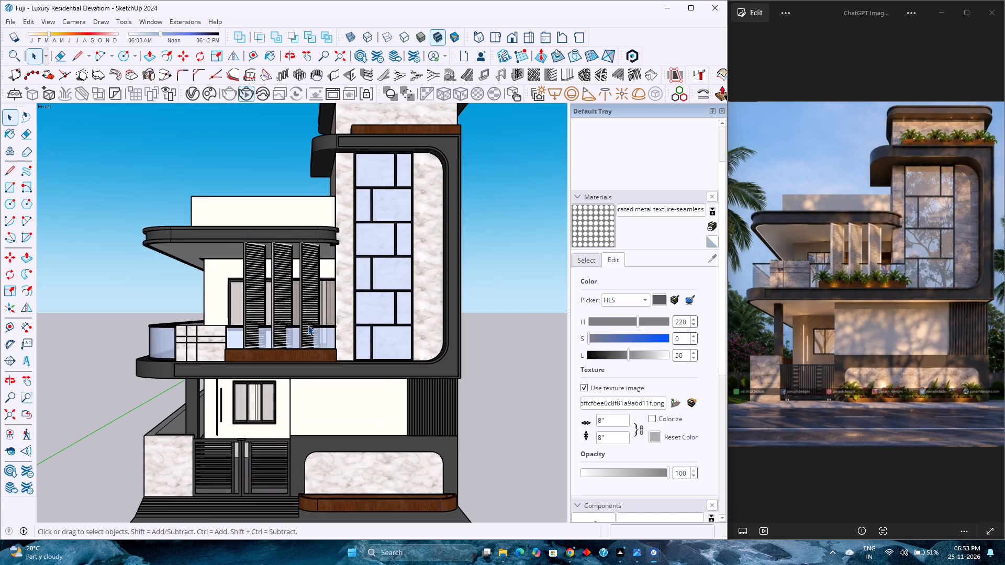
# Examine the overall massing of the building from farther away in the front view, against the reference image.
pyautogui.scroll(-4, 308, 325)
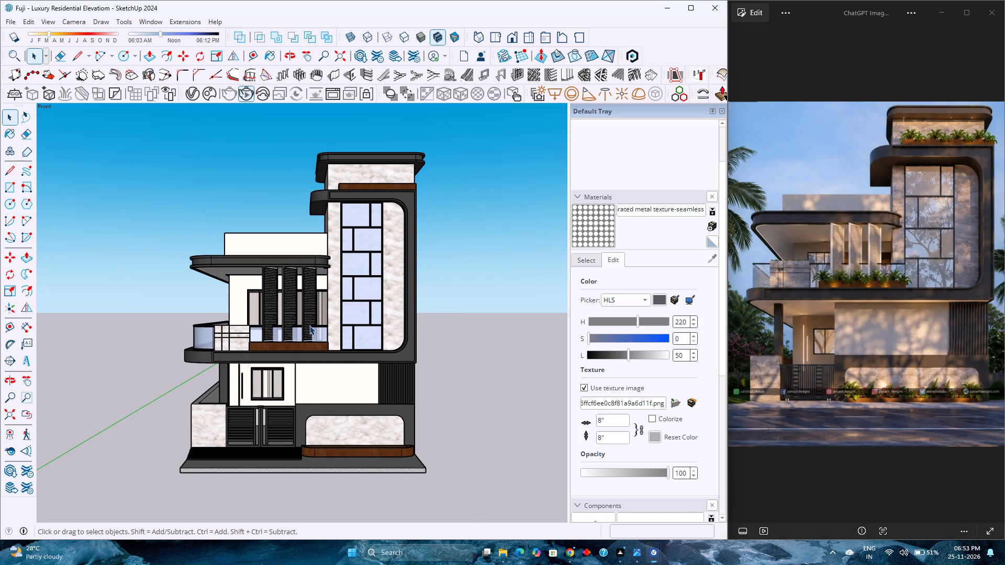
pyautogui.scroll(-8, 309, 325)
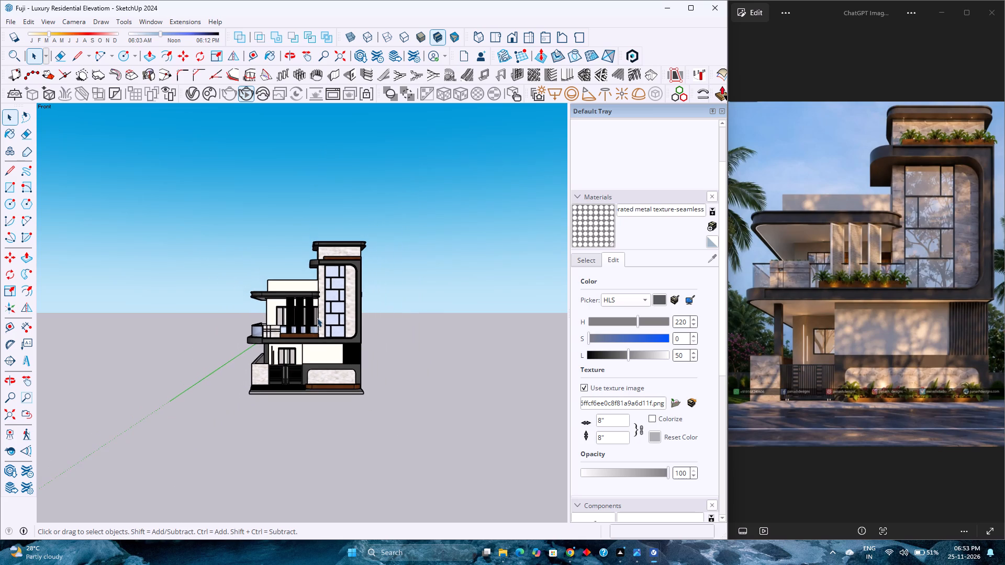
pyautogui.scroll(-2, 318, 317)
pyautogui.scroll(6, 318, 317)
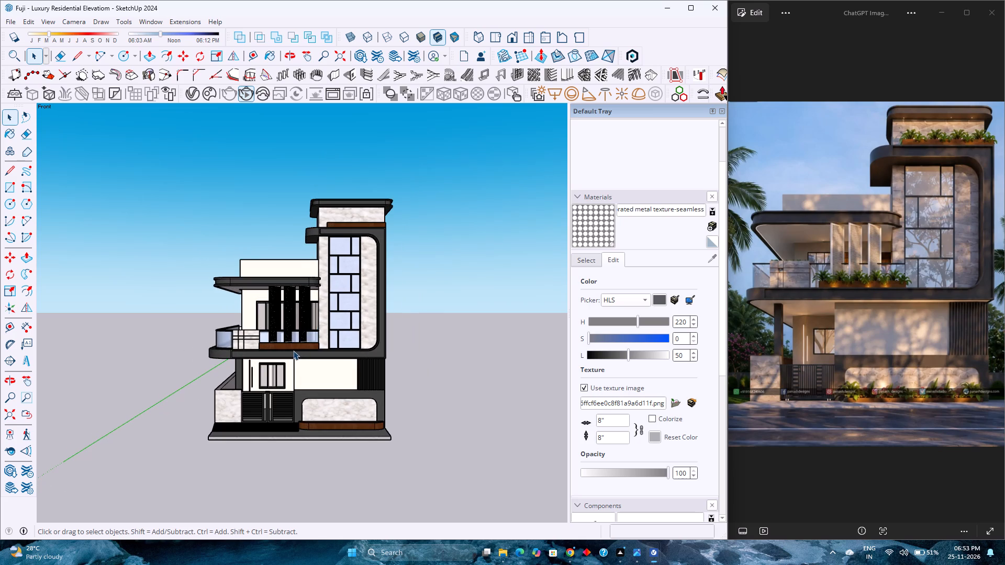
pyautogui.scroll(3, 296, 347)
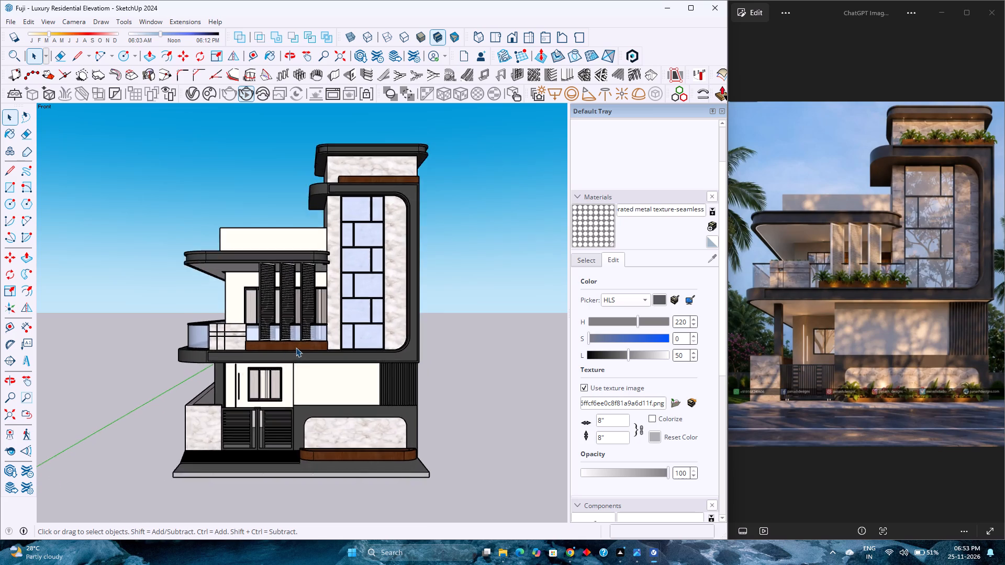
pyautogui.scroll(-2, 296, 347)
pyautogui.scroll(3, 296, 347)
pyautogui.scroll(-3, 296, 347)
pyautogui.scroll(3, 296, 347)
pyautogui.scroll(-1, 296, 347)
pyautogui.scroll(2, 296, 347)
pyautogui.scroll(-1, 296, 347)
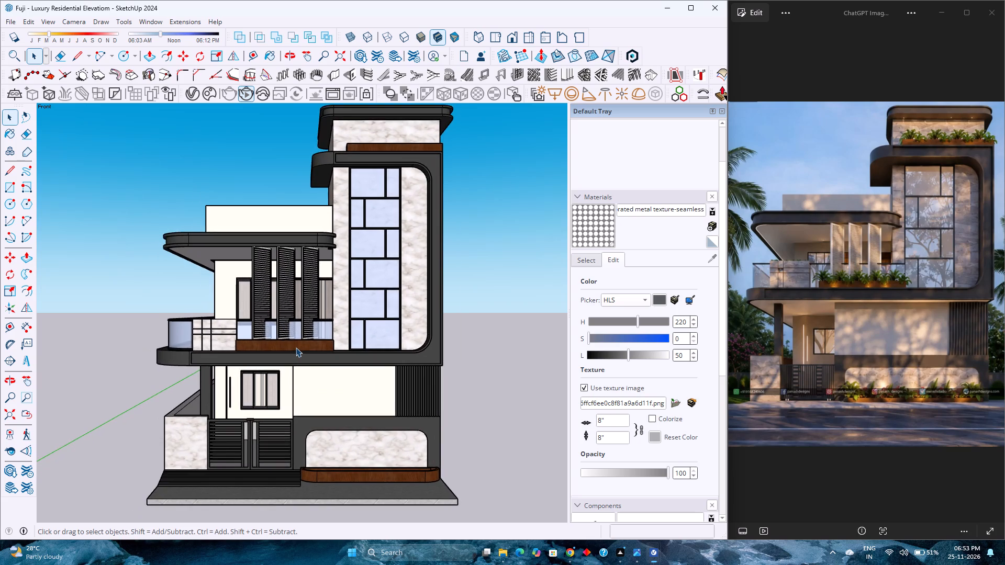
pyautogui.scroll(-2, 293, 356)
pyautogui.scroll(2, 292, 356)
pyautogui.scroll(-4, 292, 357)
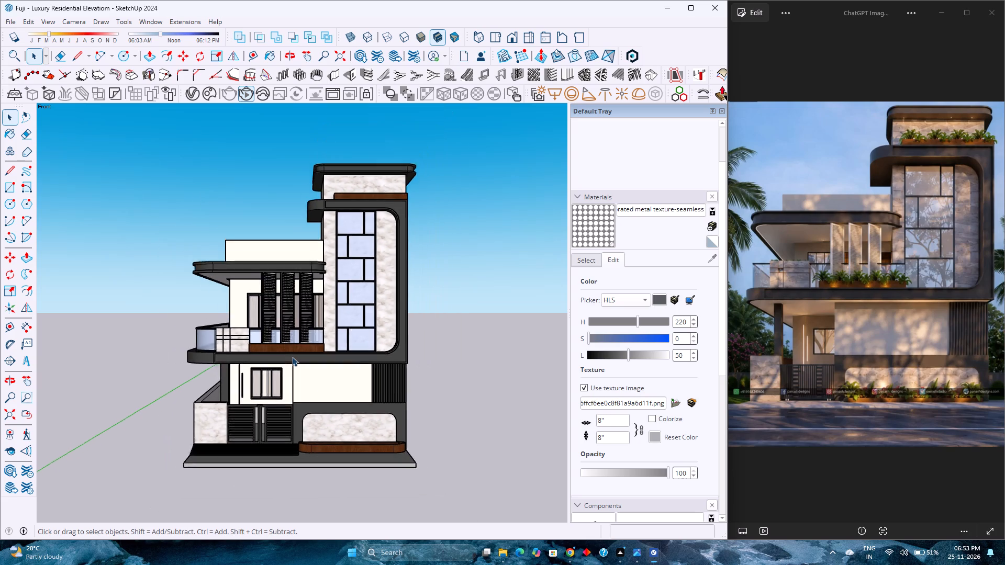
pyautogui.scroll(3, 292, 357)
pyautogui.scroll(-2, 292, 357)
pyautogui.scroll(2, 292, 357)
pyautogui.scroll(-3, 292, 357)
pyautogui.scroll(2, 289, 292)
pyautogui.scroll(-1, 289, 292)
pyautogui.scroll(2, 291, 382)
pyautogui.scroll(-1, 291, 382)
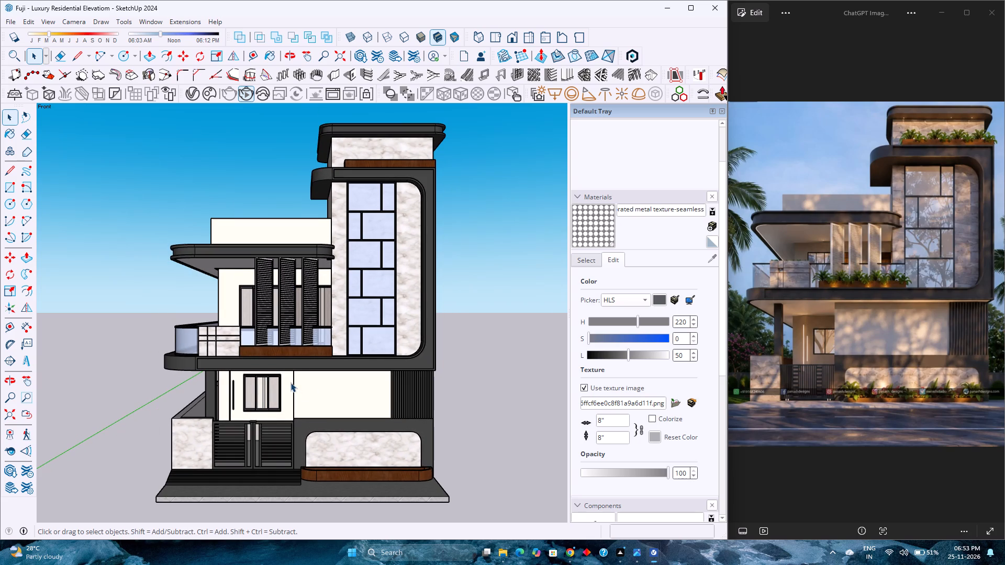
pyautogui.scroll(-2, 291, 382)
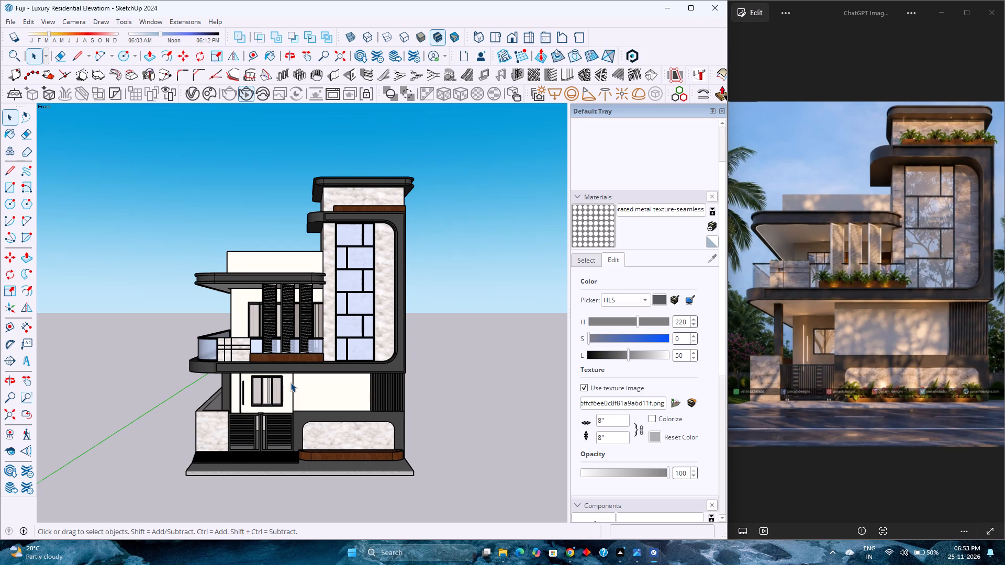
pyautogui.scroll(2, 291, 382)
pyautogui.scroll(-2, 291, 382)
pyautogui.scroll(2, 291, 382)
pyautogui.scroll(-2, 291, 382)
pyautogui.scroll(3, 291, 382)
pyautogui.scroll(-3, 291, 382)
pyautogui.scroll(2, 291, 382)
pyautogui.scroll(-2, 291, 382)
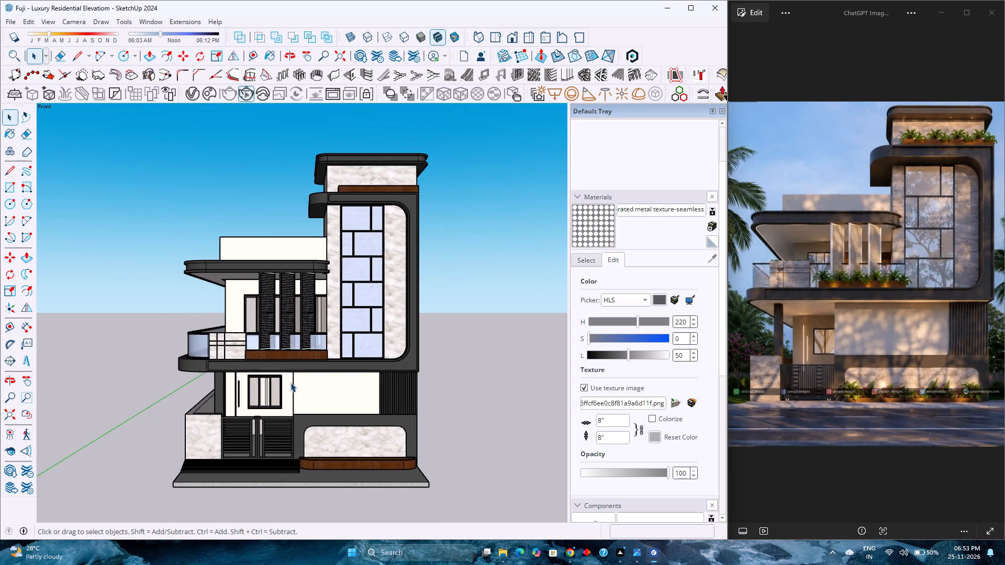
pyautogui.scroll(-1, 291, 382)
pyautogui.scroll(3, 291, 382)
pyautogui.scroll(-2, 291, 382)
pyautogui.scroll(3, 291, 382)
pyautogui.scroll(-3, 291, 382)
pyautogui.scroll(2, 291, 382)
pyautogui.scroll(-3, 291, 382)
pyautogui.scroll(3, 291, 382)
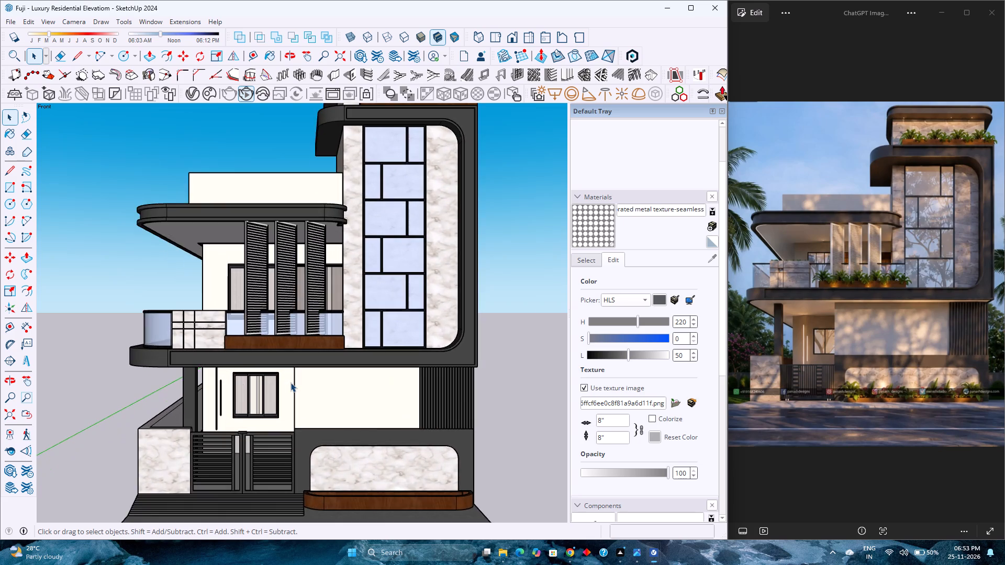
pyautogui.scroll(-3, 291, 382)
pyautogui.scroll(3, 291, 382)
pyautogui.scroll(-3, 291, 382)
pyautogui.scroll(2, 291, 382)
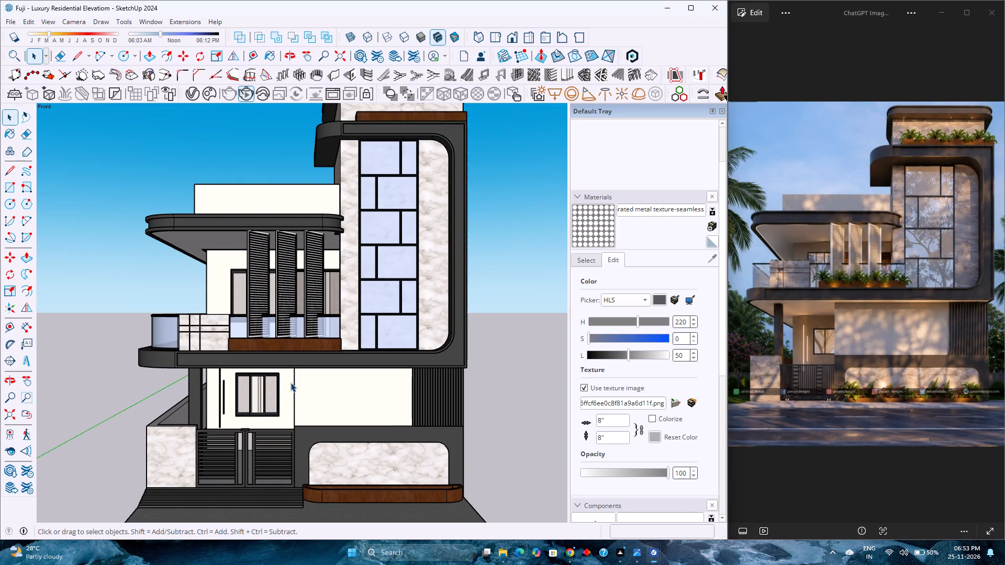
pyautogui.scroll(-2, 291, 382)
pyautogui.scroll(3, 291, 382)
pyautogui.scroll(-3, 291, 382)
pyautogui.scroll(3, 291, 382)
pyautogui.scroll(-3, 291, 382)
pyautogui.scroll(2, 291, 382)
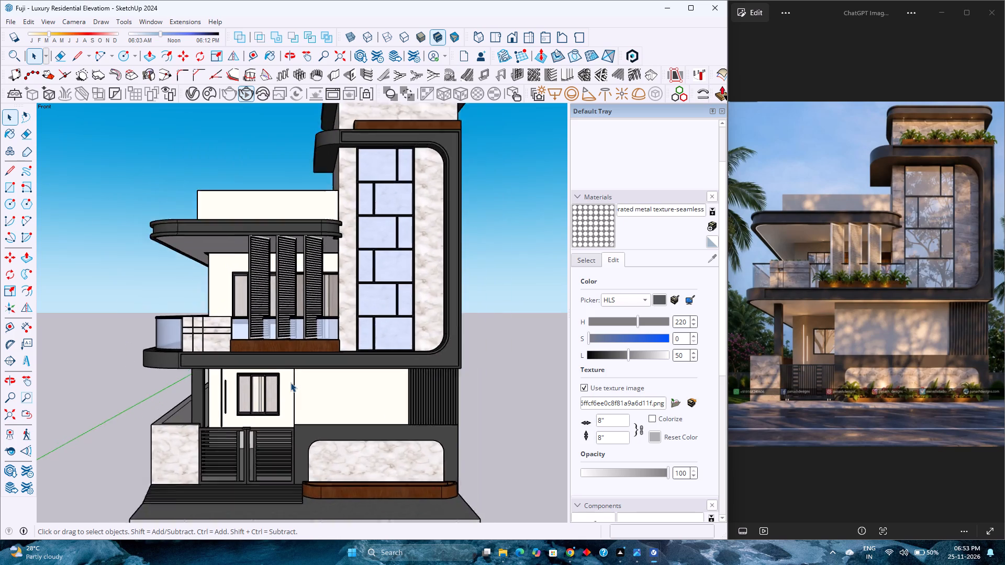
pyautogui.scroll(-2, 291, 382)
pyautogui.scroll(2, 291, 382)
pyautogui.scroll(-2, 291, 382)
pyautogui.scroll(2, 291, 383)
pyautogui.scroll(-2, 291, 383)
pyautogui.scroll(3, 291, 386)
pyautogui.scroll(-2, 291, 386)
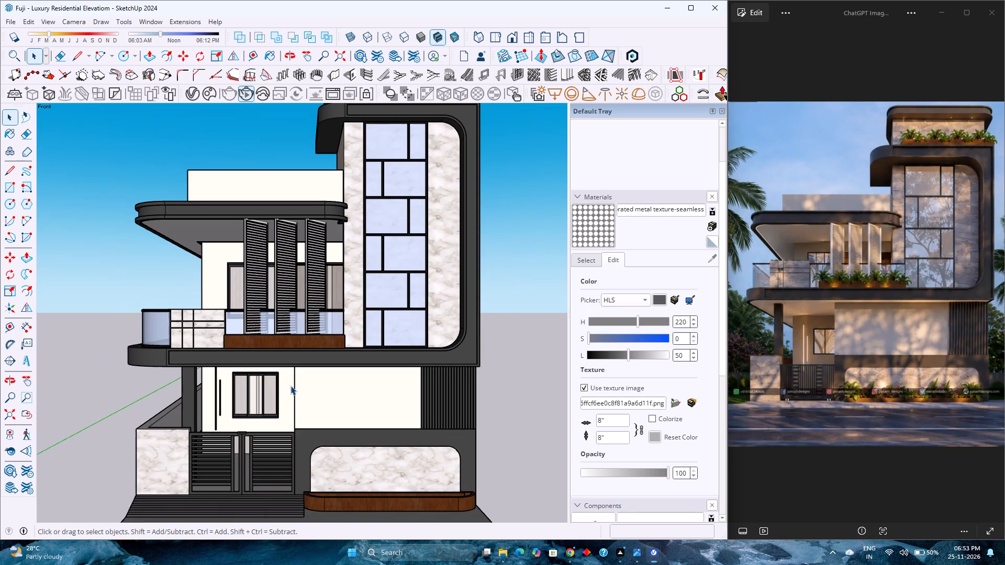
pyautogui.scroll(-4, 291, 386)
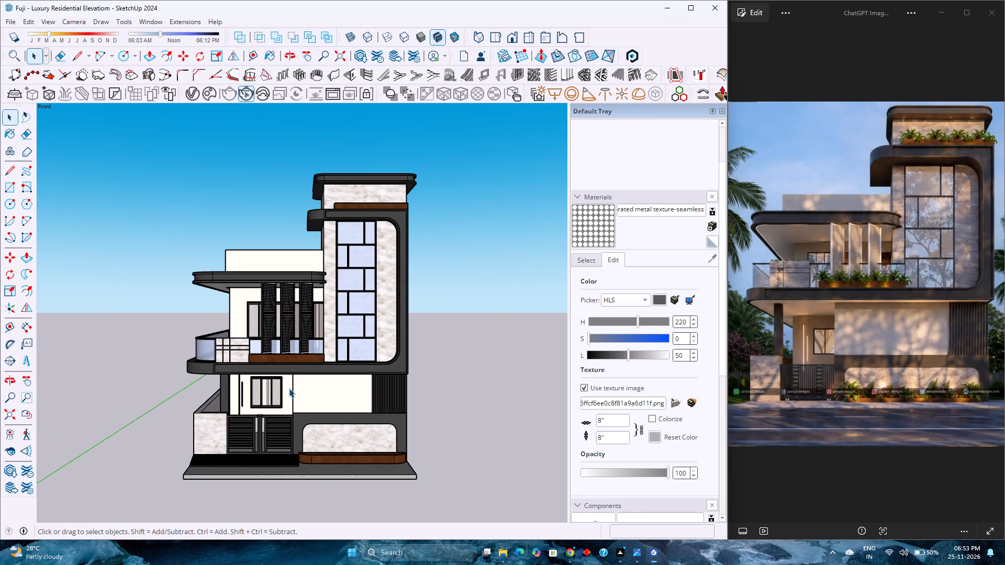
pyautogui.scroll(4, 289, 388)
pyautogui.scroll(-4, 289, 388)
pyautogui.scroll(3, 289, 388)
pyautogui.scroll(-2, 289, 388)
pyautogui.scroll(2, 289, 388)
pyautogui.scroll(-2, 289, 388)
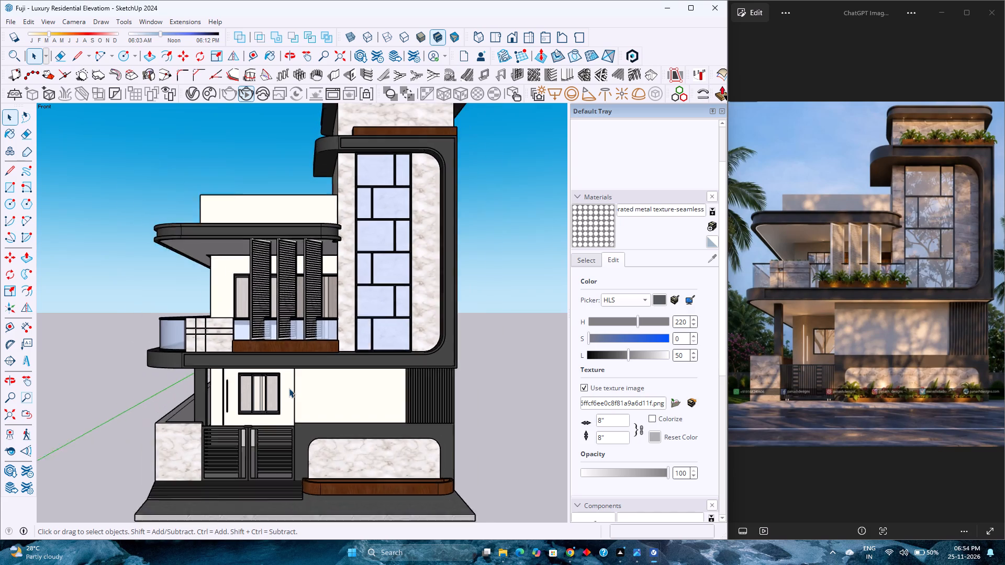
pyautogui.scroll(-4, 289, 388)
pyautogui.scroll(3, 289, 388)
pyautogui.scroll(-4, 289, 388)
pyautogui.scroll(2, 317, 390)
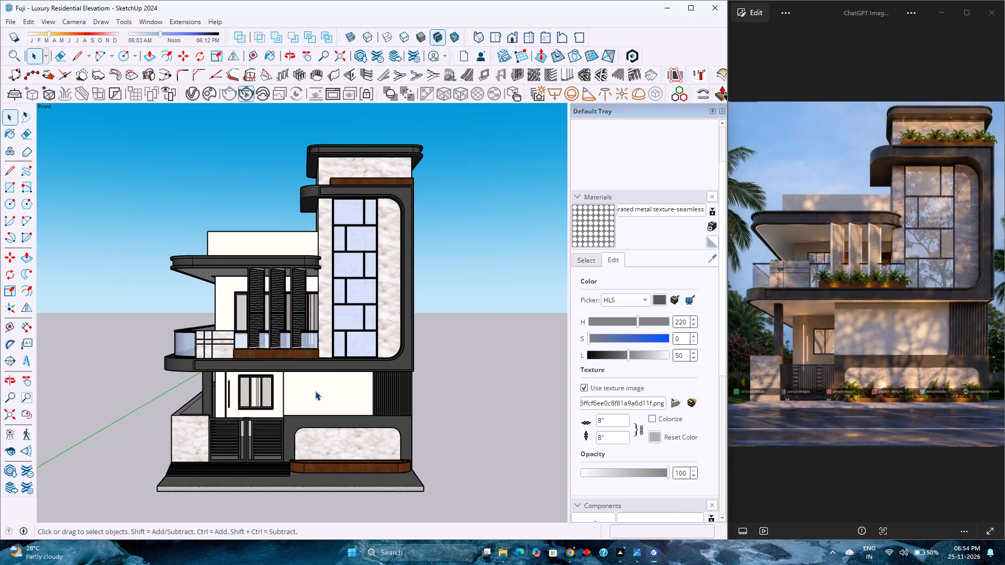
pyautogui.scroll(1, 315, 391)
# Fit the whole model in the front view and examine the elevation around the ground-floor window.
pyautogui.click(5, 411)
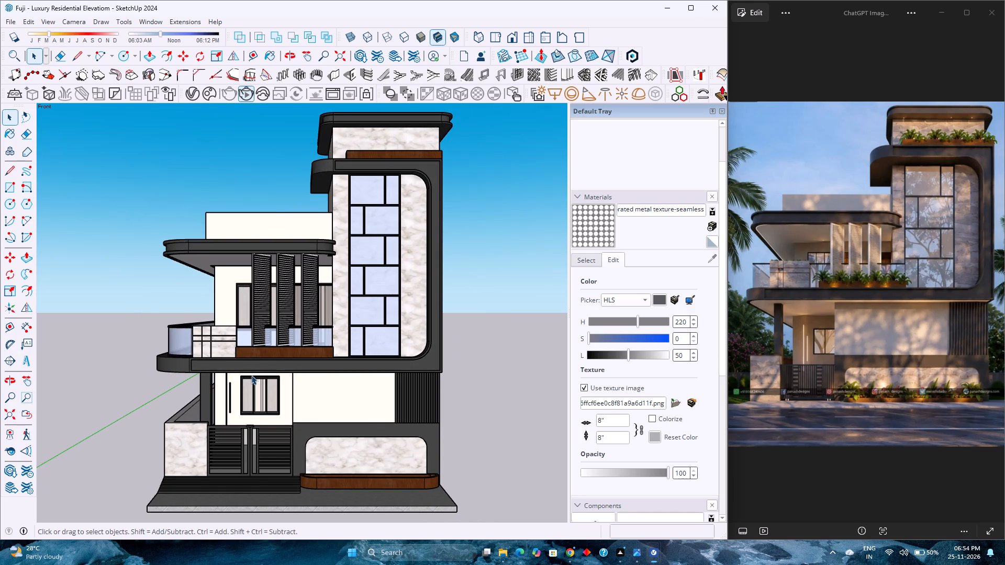
pyautogui.scroll(-2, 264, 379)
pyautogui.scroll(1, 264, 379)
pyautogui.scroll(-1, 264, 379)
pyautogui.scroll(1, 264, 379)
pyautogui.scroll(-2, 264, 379)
pyautogui.scroll(1, 264, 379)
pyautogui.scroll(-1, 264, 379)
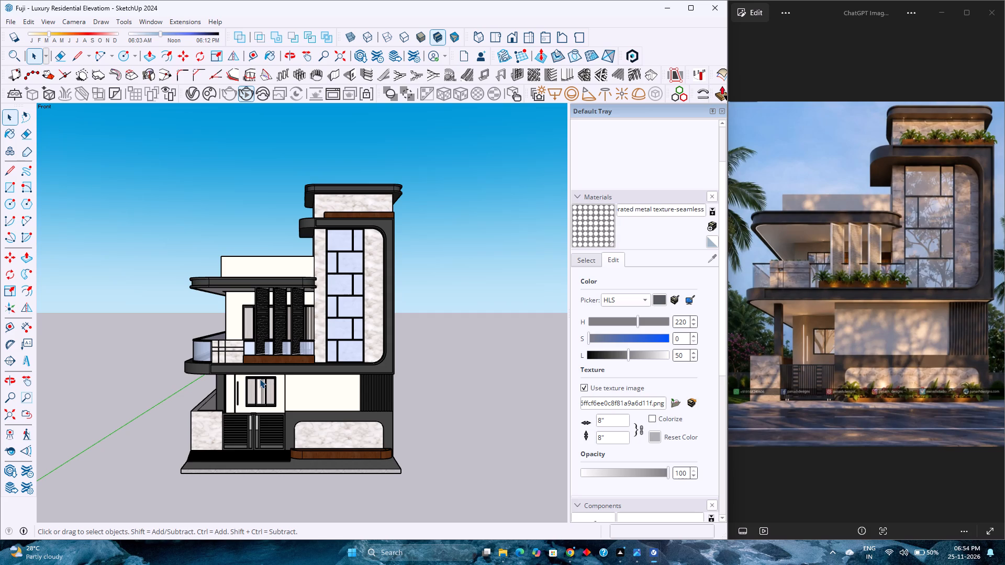
pyautogui.scroll(-2, 260, 379)
pyautogui.scroll(2, 260, 379)
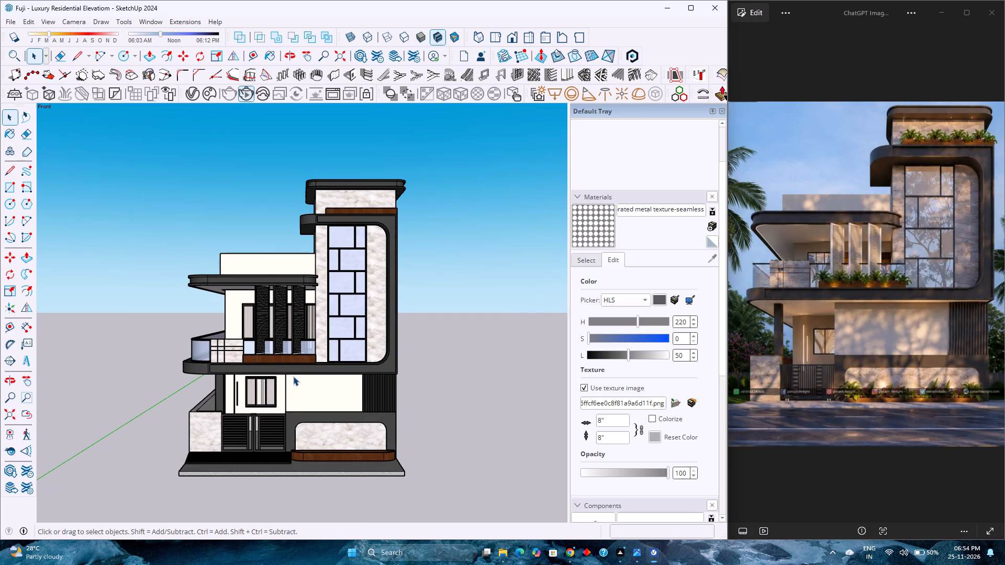
# Examine the facade from a slightly lower viewpoint, including the roof slab's underside, balcony louvres and entrance gate.
pyautogui.scroll(2, 293, 376)
pyautogui.moveTo(289, 394); pyautogui.dragTo(285, 370, button='middle')
pyautogui.middleClick(285, 370)
pyautogui.scroll(1, 289, 371)
pyautogui.scroll(-2, 290, 371)
pyautogui.scroll(1, 291, 372)
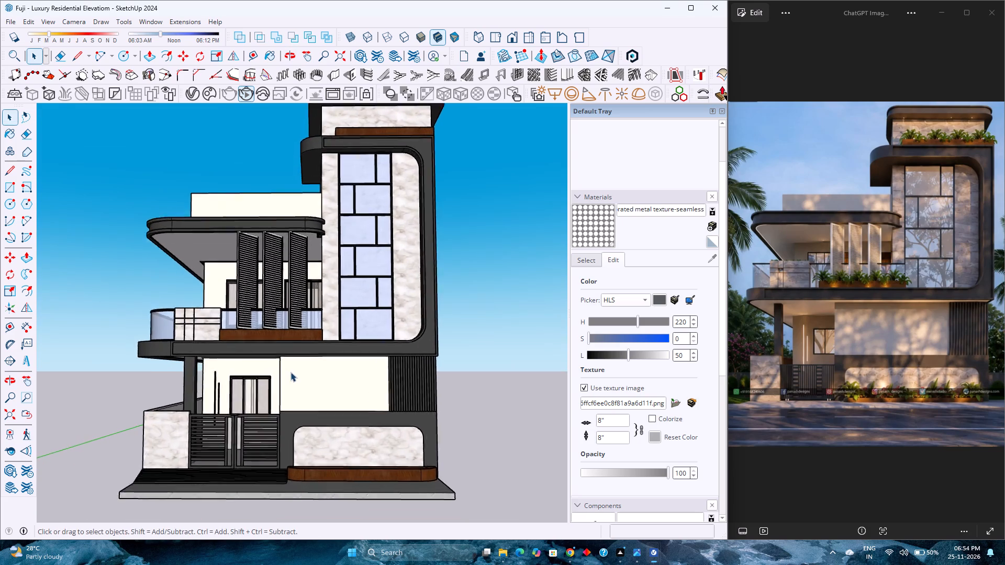
pyautogui.scroll(1, 291, 372)
pyautogui.scroll(-1, 291, 372)
pyautogui.scroll(1, 301, 228)
pyautogui.scroll(-1, 301, 228)
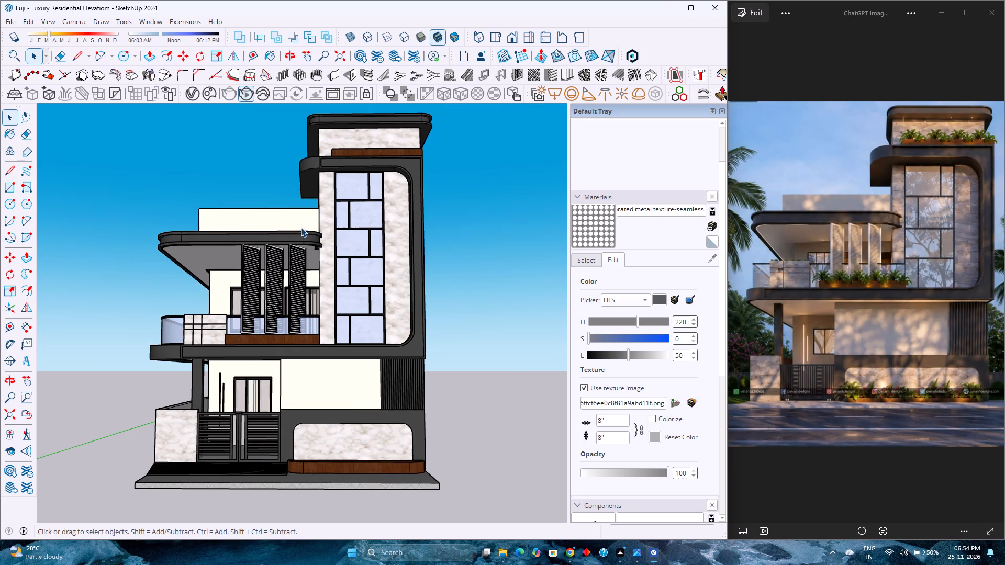
# Return the model to the standard front view.
pyautogui.click(509, 37)
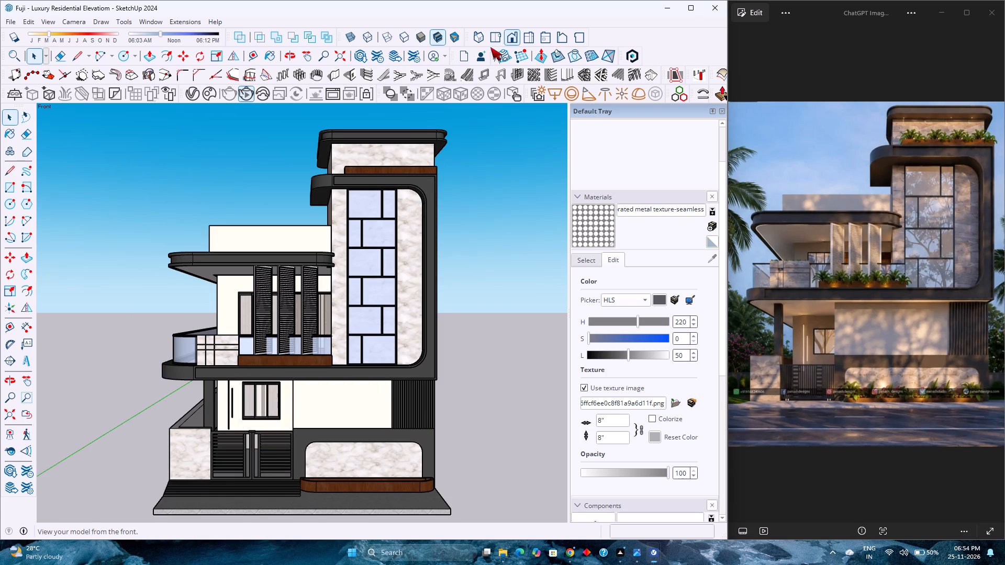
# Fit the whole model in the front view and examine the elevation's overall proportions against the reference image.
pyautogui.click(14, 412)
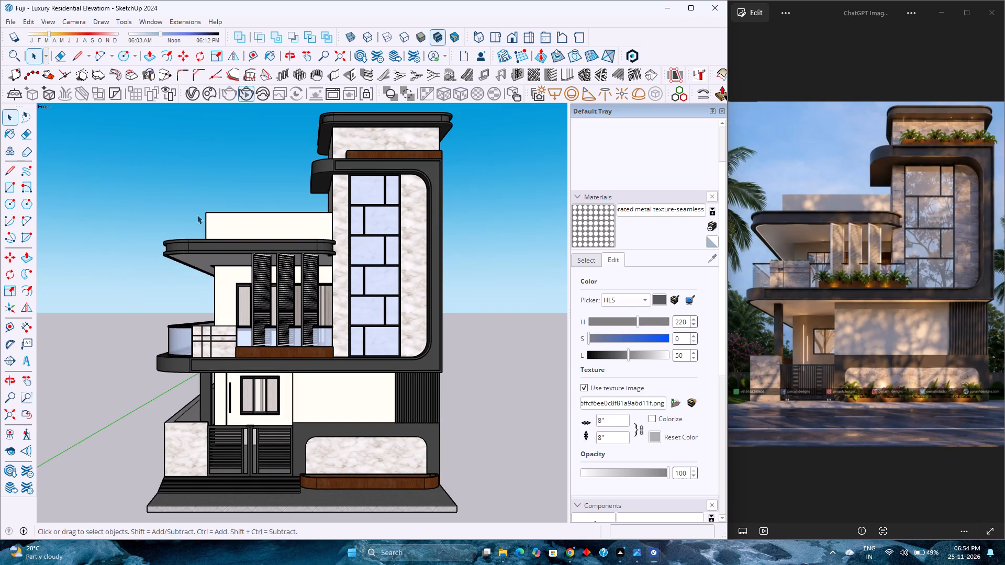
pyautogui.scroll(-3, 232, 319)
pyautogui.scroll(2, 232, 319)
pyautogui.scroll(-3, 232, 319)
pyautogui.scroll(3, 232, 319)
pyautogui.scroll(-2, 232, 319)
pyautogui.scroll(2, 232, 319)
pyautogui.scroll(-2, 232, 319)
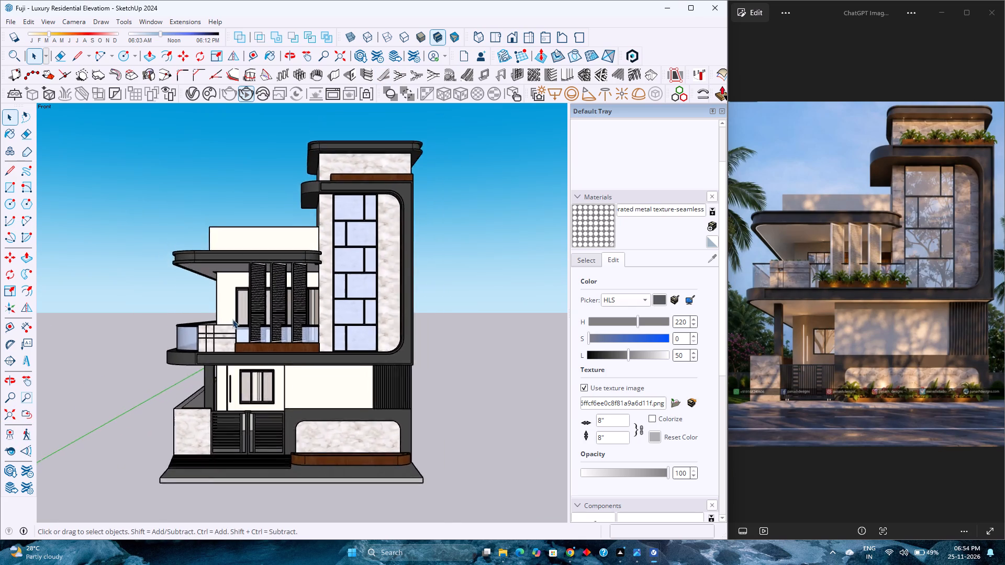
pyautogui.scroll(2, 232, 319)
pyautogui.scroll(-2, 232, 319)
pyautogui.scroll(2, 232, 319)
pyautogui.scroll(-3, 232, 319)
pyautogui.scroll(3, 232, 319)
pyautogui.scroll(-4, 232, 319)
pyautogui.scroll(3, 232, 319)
pyautogui.scroll(-3, 232, 319)
pyautogui.scroll(3, 232, 319)
pyautogui.scroll(-3, 232, 319)
pyautogui.scroll(2, 232, 319)
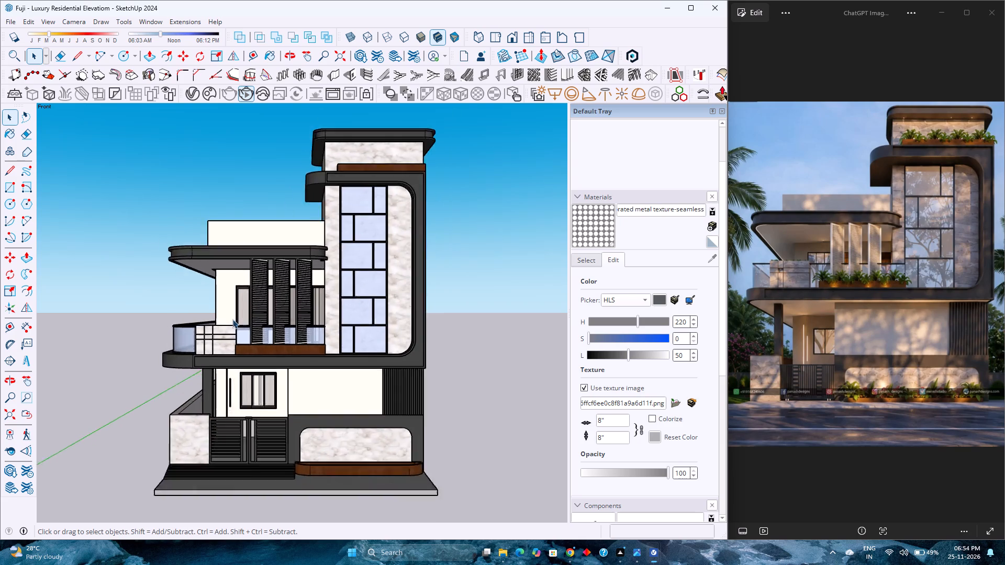
# Examine the first-floor balcony, vertical louvres, curved roof slab and tower glazing up close in the front view.
pyautogui.scroll(1, 232, 319)
pyautogui.scroll(-3, 232, 319)
pyautogui.scroll(4, 232, 319)
pyautogui.scroll(-4, 232, 319)
pyautogui.scroll(3, 232, 319)
pyautogui.scroll(-4, 232, 319)
pyautogui.scroll(3, 232, 319)
pyautogui.scroll(-2, 232, 319)
pyautogui.scroll(2, 232, 319)
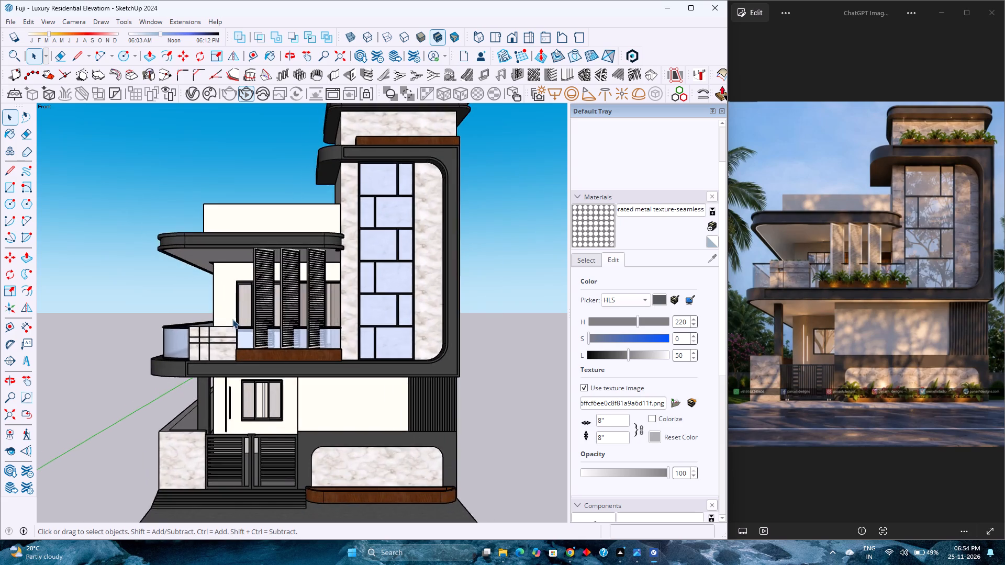
pyautogui.scroll(-2, 232, 319)
pyautogui.scroll(2, 232, 319)
pyautogui.scroll(-3, 232, 319)
pyautogui.scroll(3, 232, 320)
pyautogui.scroll(-2, 232, 320)
pyautogui.scroll(2, 232, 320)
pyautogui.scroll(-3, 232, 320)
pyautogui.scroll(3, 232, 320)
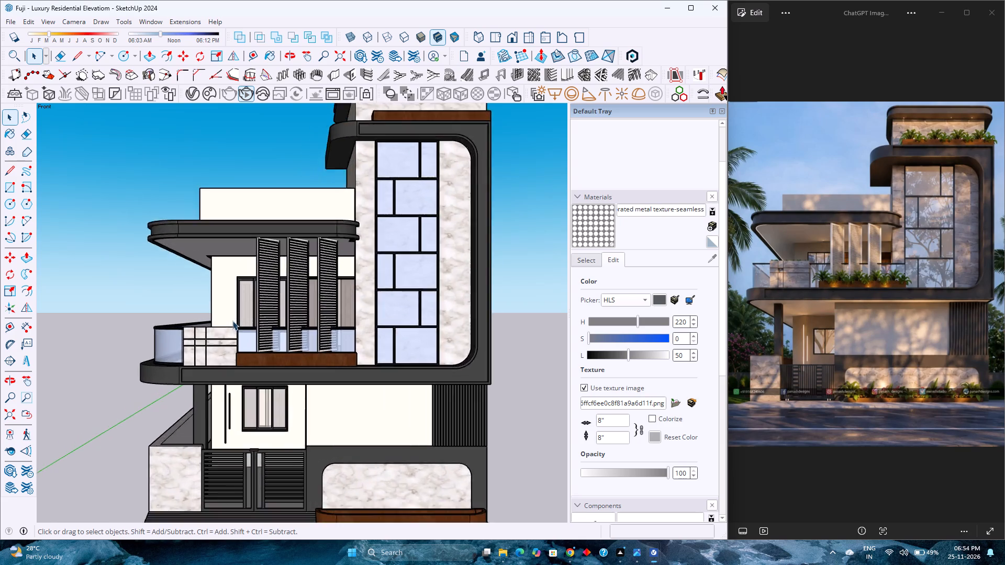
pyautogui.scroll(-2, 232, 321)
pyautogui.scroll(3, 232, 321)
pyautogui.scroll(-3, 232, 324)
pyautogui.scroll(2, 232, 325)
pyautogui.scroll(-1, 232, 325)
pyautogui.scroll(2, 232, 325)
pyautogui.scroll(-4, 232, 325)
pyautogui.scroll(4, 232, 325)
pyautogui.scroll(-4, 232, 325)
pyautogui.scroll(4, 232, 325)
pyautogui.scroll(-1, 232, 325)
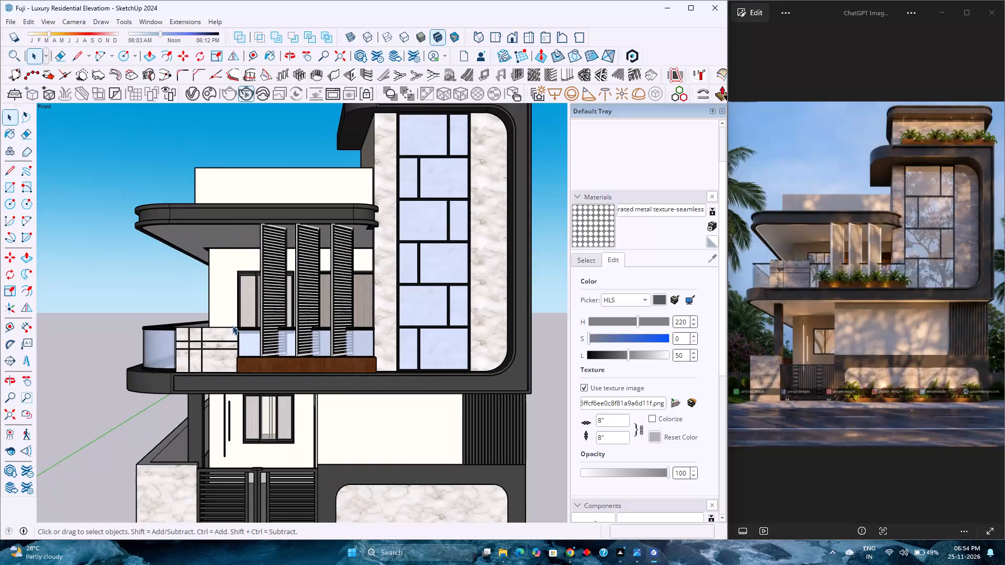
pyautogui.scroll(-3, 232, 329)
pyautogui.scroll(4, 232, 329)
pyautogui.scroll(-3, 232, 329)
pyautogui.scroll(2, 232, 329)
pyautogui.scroll(-1, 232, 332)
pyautogui.scroll(2, 232, 332)
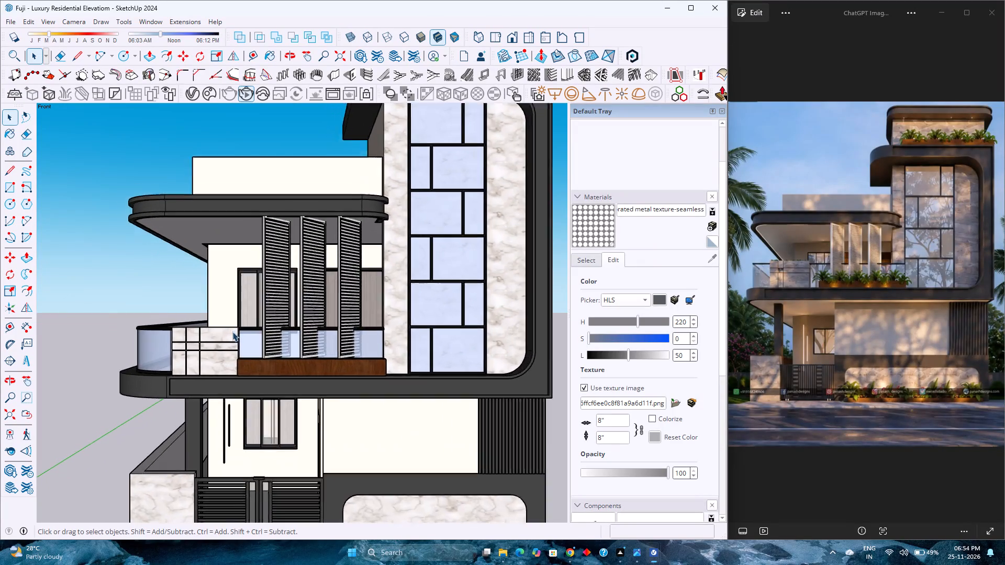
pyautogui.scroll(-3, 232, 332)
pyautogui.scroll(3, 232, 332)
pyautogui.scroll(-3, 232, 332)
pyautogui.scroll(3, 232, 332)
pyautogui.scroll(-3, 232, 332)
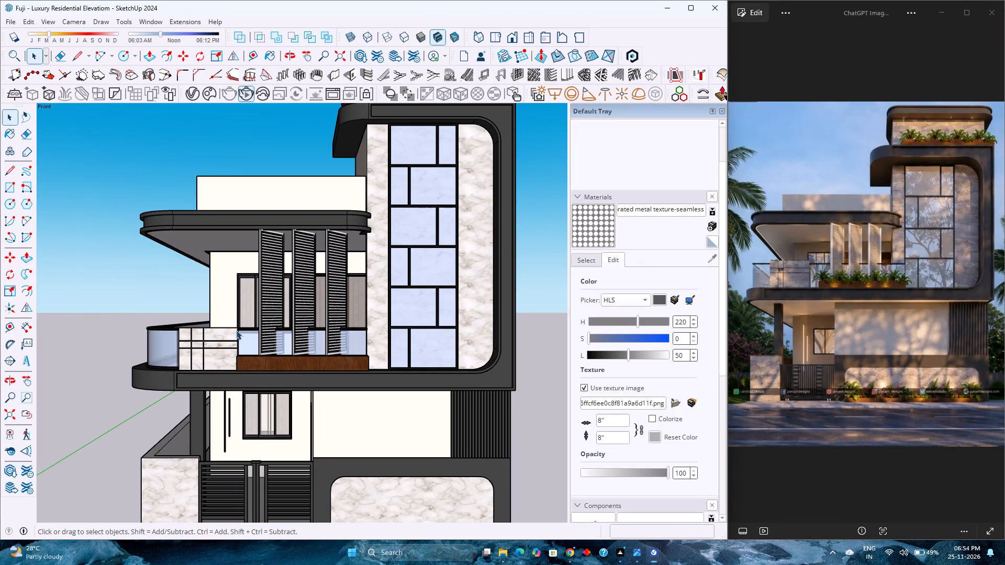
pyautogui.scroll(2, 237, 330)
pyautogui.scroll(-3, 237, 330)
pyautogui.scroll(3, 237, 330)
pyautogui.scroll(-3, 237, 330)
# Examine the building's complete front massing from farther away, against the reference image.
pyautogui.scroll(-1, 237, 330)
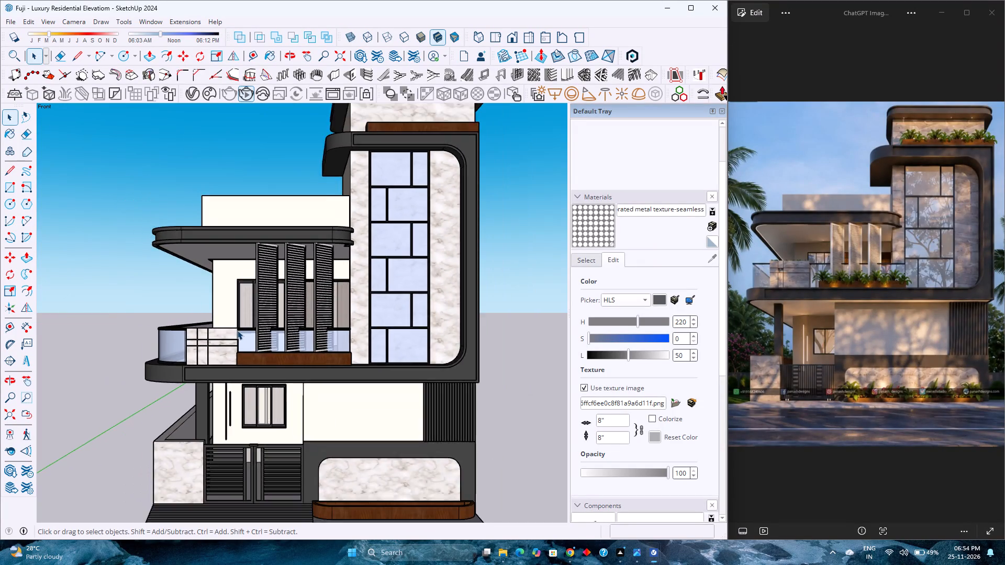
pyautogui.scroll(-5, 237, 330)
pyautogui.scroll(3, 237, 330)
pyautogui.scroll(-3, 237, 330)
pyautogui.scroll(-2, 297, 325)
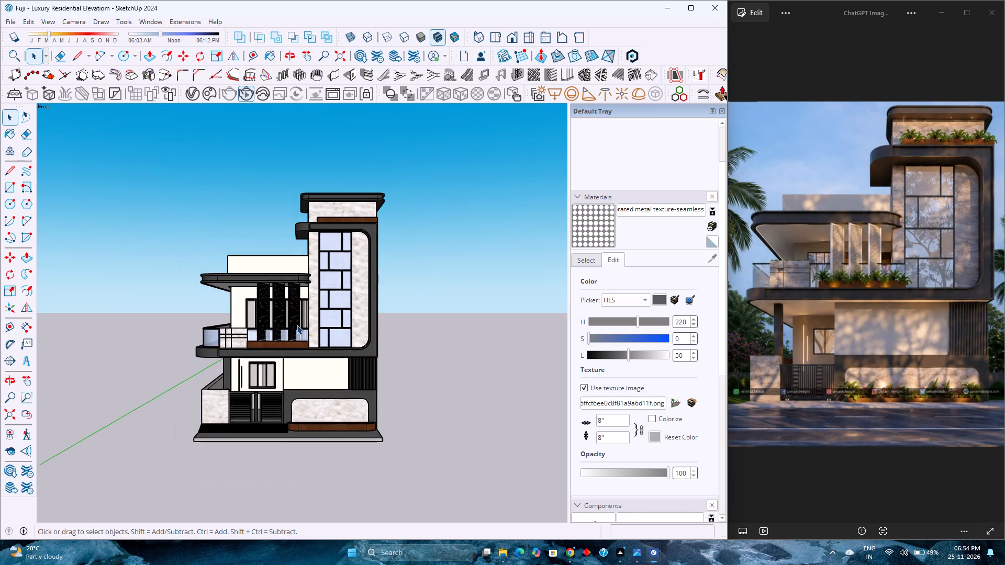
pyautogui.scroll(3, 297, 325)
pyautogui.scroll(-3, 297, 325)
pyautogui.scroll(4, 297, 325)
pyautogui.scroll(-3, 297, 325)
pyautogui.scroll(4, 297, 325)
pyautogui.scroll(-4, 297, 325)
pyautogui.scroll(3, 297, 325)
pyautogui.scroll(-2, 297, 325)
pyautogui.scroll(1, 297, 325)
pyautogui.scroll(-2, 297, 325)
pyautogui.scroll(2, 297, 325)
pyautogui.scroll(-1, 297, 325)
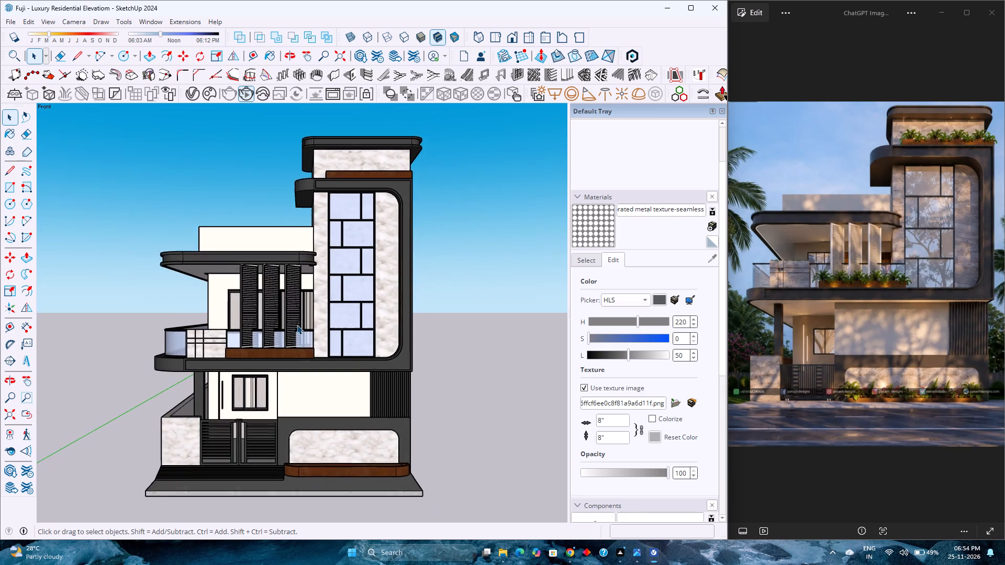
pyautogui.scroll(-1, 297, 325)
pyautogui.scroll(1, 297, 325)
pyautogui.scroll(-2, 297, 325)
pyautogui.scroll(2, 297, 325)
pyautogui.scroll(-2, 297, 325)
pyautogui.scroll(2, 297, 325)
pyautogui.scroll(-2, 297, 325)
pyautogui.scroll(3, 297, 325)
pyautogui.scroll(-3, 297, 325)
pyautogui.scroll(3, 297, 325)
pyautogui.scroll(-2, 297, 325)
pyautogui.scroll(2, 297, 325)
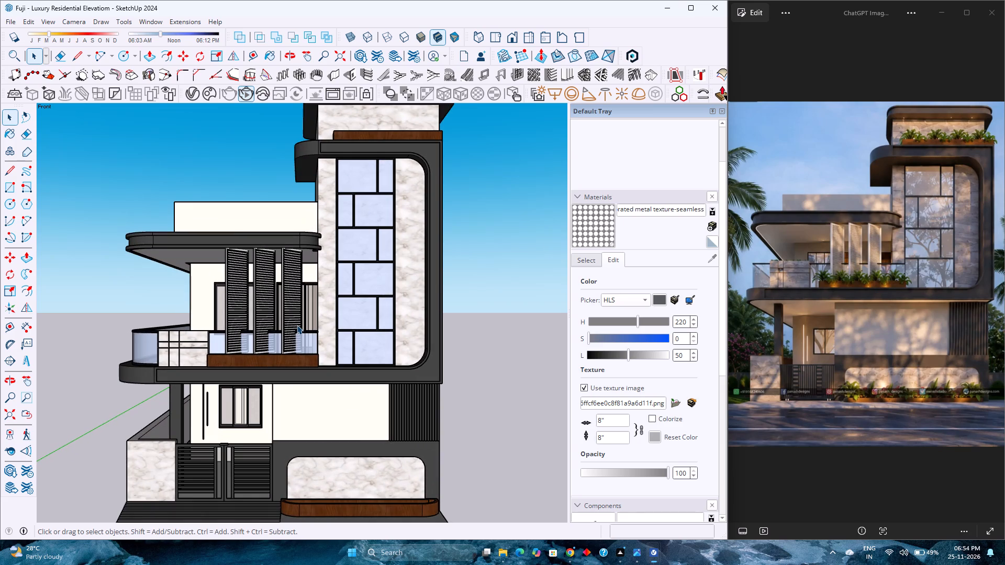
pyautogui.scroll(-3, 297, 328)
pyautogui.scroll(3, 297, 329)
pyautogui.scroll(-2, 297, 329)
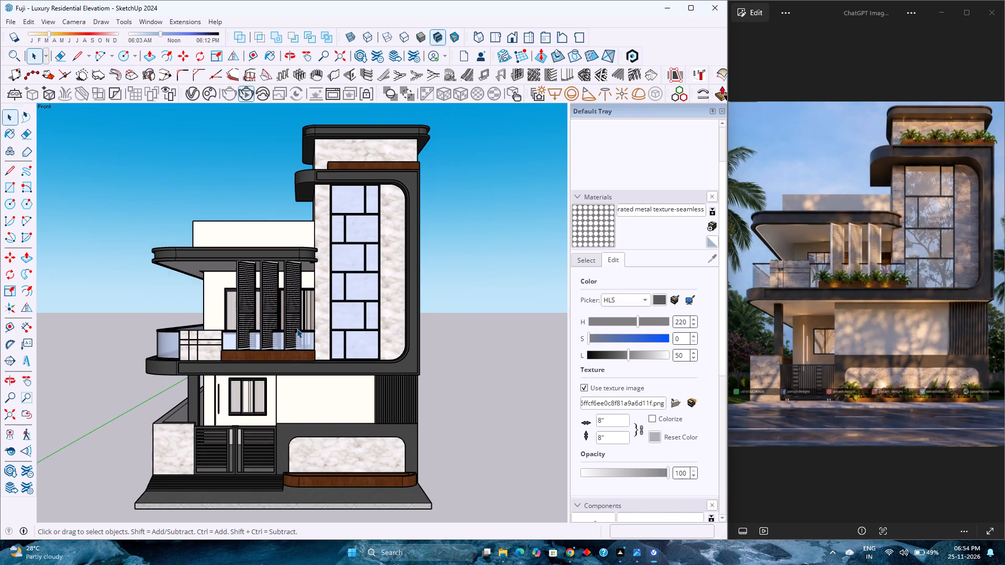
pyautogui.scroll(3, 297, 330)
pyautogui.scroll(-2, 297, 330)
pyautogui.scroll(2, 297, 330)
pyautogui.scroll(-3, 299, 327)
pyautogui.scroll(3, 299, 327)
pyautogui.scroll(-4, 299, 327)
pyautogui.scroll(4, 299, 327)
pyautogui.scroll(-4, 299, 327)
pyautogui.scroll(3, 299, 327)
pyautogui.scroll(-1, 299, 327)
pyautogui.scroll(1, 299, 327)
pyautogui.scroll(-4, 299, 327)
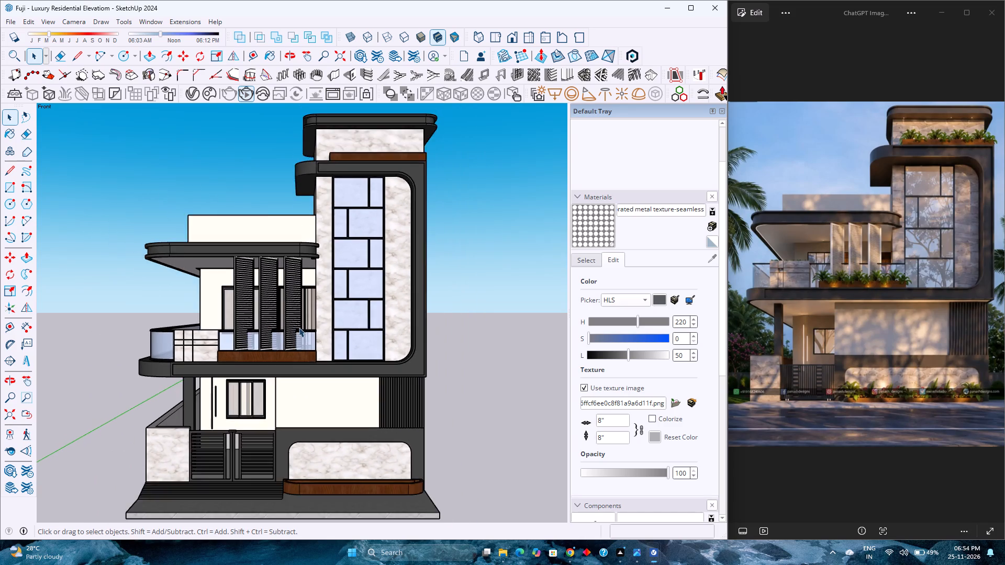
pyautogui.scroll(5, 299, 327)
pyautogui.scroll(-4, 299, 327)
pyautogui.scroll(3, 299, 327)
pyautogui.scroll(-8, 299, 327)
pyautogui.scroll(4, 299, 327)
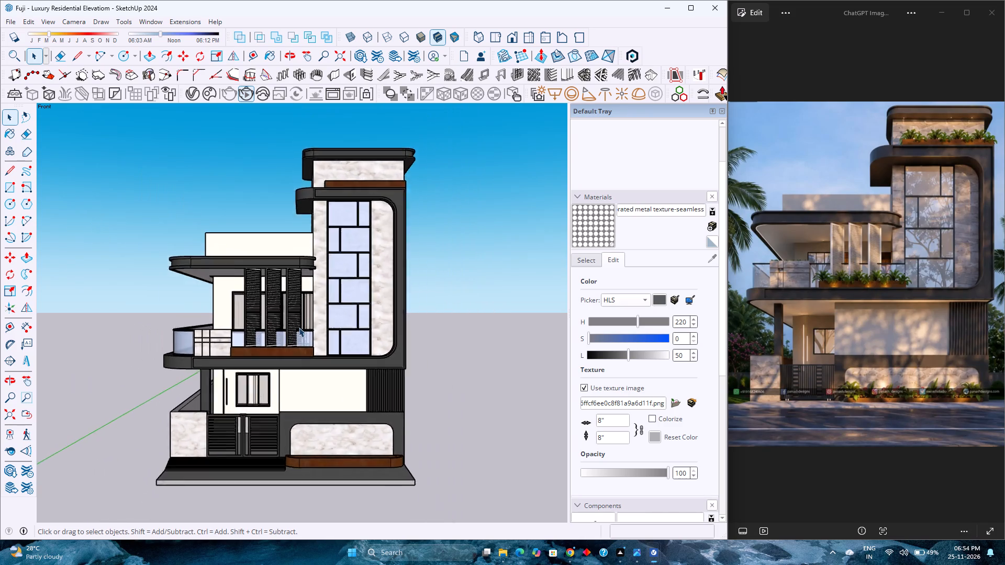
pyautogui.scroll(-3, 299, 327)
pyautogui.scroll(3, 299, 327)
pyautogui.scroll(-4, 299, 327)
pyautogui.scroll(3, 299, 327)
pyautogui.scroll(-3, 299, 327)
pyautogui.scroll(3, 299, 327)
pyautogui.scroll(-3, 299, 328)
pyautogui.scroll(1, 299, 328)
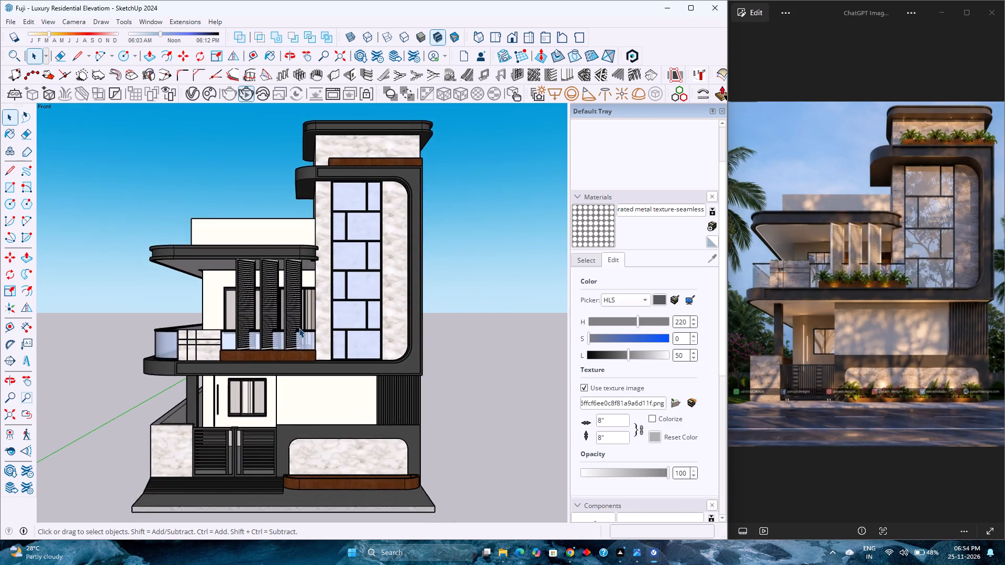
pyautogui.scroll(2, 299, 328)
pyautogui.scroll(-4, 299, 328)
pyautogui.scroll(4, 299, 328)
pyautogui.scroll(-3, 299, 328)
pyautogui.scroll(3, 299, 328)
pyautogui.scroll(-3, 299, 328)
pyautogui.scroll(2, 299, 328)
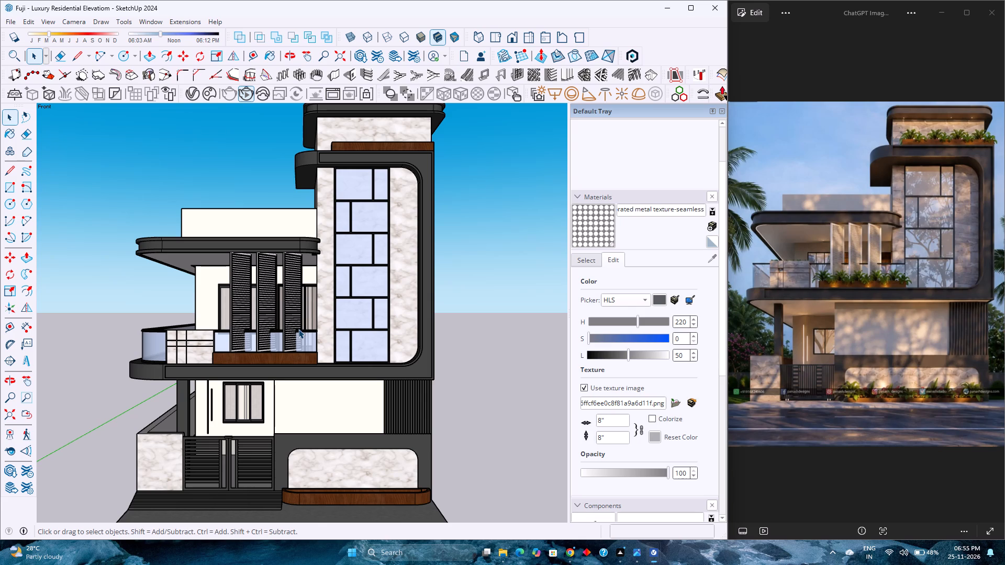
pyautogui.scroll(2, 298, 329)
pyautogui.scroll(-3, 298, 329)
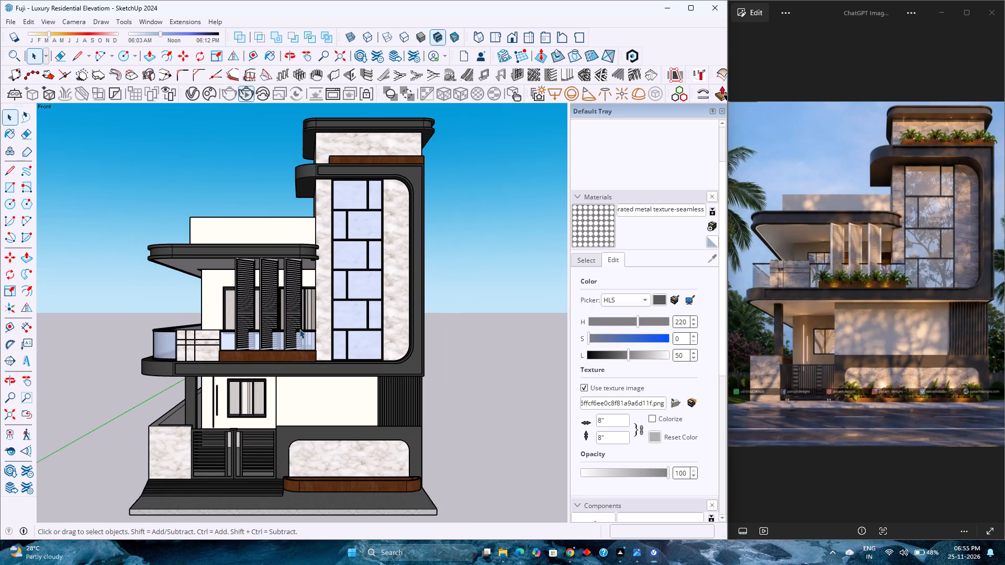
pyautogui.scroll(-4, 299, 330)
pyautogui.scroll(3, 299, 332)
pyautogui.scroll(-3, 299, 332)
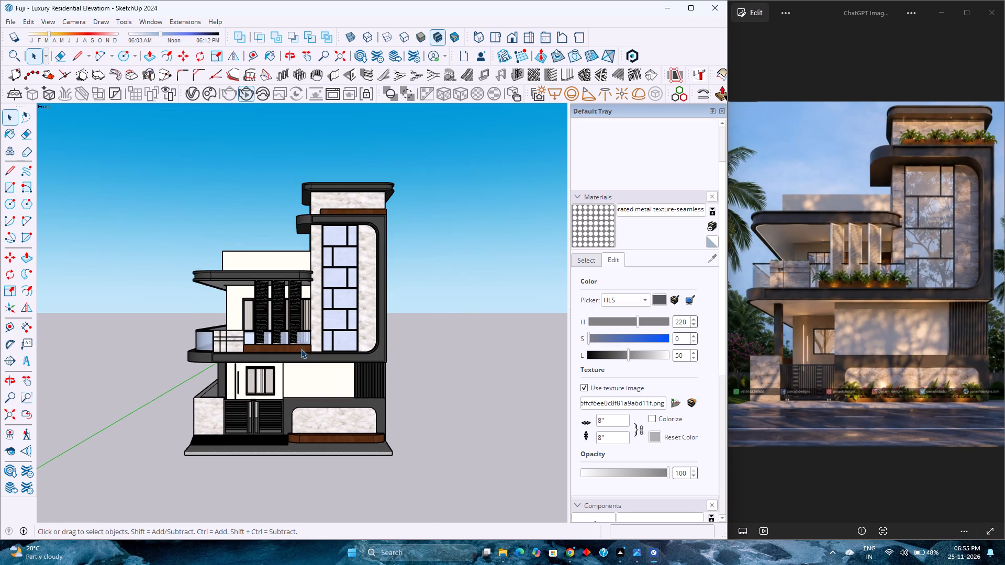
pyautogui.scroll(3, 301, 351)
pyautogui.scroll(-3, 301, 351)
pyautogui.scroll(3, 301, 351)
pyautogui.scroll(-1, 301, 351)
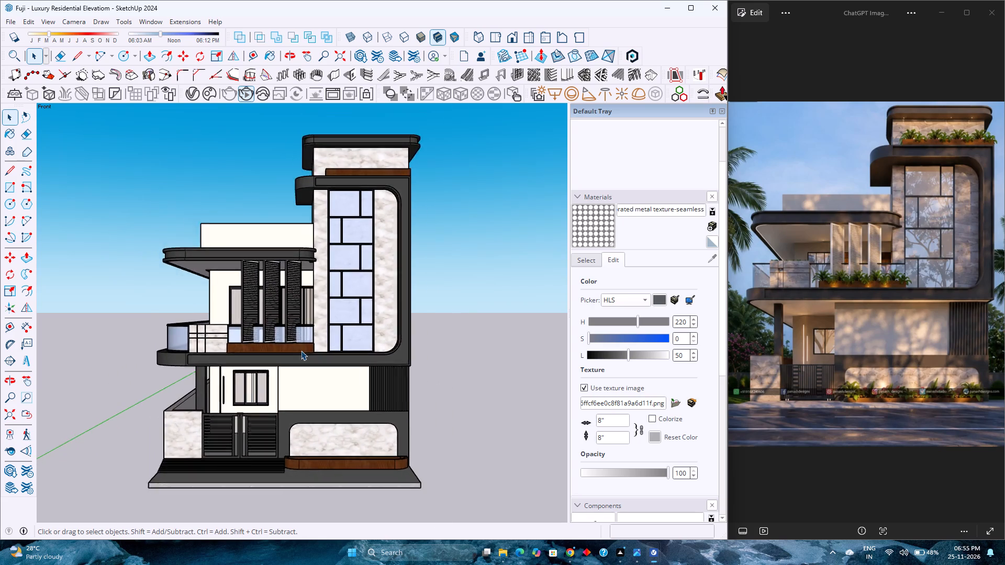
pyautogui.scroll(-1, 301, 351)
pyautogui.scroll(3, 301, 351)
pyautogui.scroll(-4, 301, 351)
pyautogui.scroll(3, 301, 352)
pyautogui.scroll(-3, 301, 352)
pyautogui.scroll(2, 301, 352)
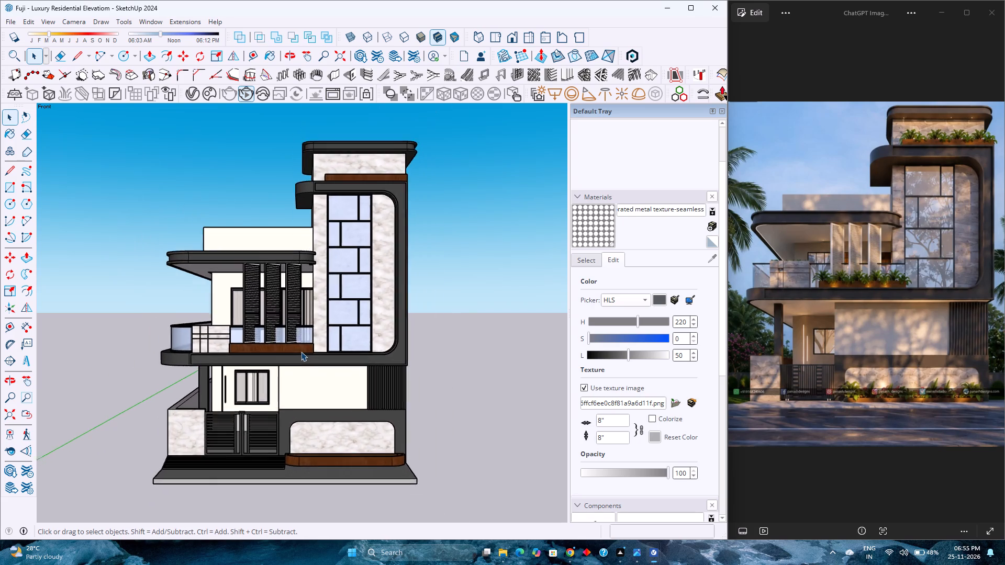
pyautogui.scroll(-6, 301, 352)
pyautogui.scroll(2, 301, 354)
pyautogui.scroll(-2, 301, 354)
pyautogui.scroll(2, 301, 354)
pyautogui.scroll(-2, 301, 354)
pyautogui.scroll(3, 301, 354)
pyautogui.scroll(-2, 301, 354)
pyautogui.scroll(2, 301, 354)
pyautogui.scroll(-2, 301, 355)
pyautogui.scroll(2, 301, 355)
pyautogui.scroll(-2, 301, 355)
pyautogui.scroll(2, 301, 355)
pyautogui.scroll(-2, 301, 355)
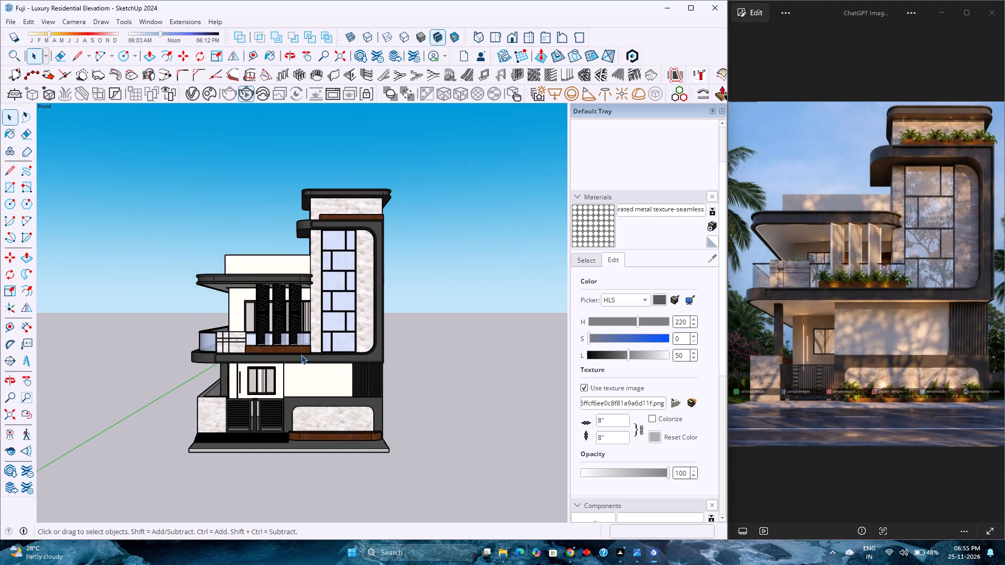
# Examine the front facade's balcony, louvres, tower glazing and ground-floor wall at closer range against the reference image.
pyautogui.scroll(2, 301, 355)
pyautogui.scroll(-2, 301, 355)
pyautogui.scroll(4, 301, 355)
pyautogui.scroll(-5, 301, 357)
pyautogui.scroll(4, 301, 358)
pyautogui.scroll(-3, 301, 358)
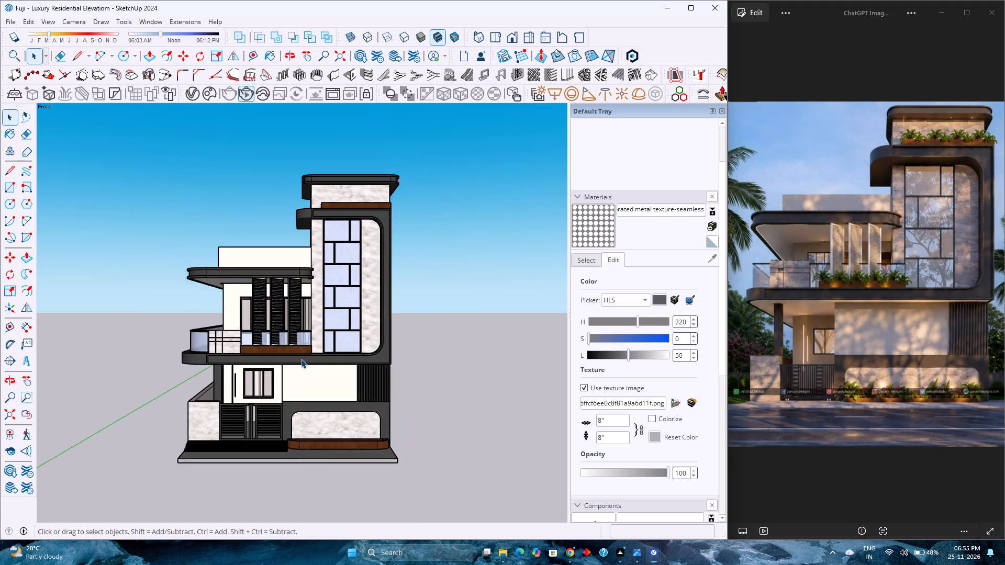
pyautogui.scroll(3, 301, 359)
pyautogui.scroll(-3, 301, 359)
pyautogui.scroll(4, 301, 359)
pyautogui.scroll(-4, 301, 359)
pyautogui.scroll(3, 301, 359)
pyautogui.scroll(-2, 301, 359)
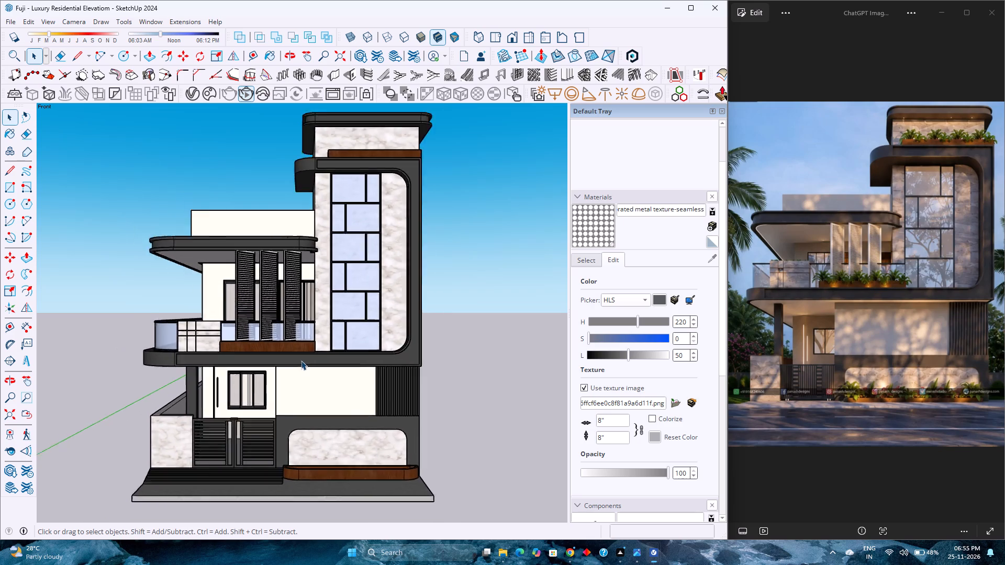
pyautogui.scroll(-1, 301, 360)
pyautogui.scroll(3, 301, 360)
pyautogui.scroll(-3, 301, 360)
pyautogui.scroll(3, 301, 360)
pyautogui.scroll(-3, 301, 360)
pyautogui.scroll(3, 301, 360)
pyautogui.scroll(-3, 301, 360)
pyautogui.scroll(2, 301, 360)
pyautogui.scroll(-2, 300, 362)
pyautogui.scroll(2, 300, 362)
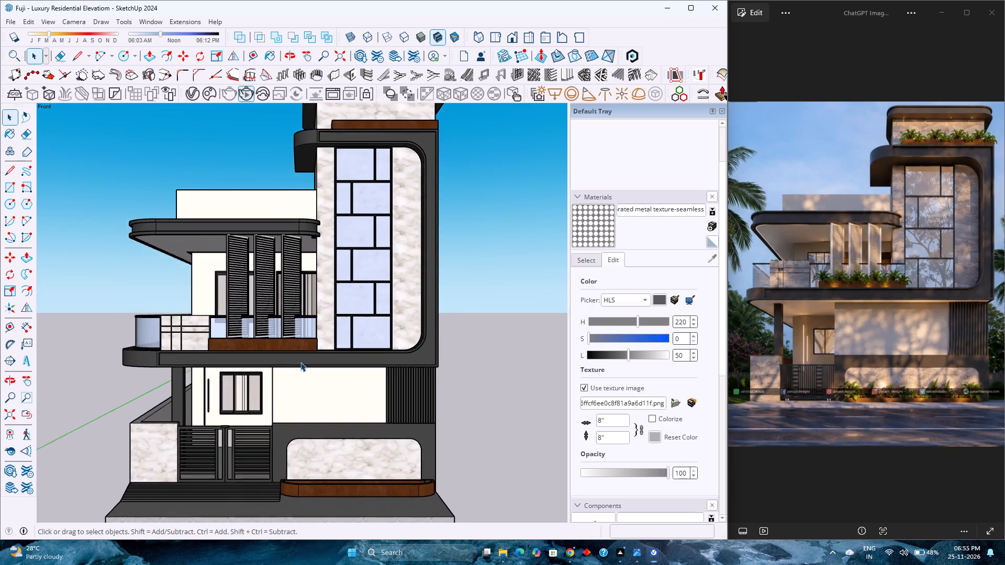
pyautogui.scroll(-2, 300, 362)
pyautogui.scroll(2, 300, 362)
pyautogui.scroll(-2, 300, 362)
pyautogui.scroll(1, 300, 362)
pyautogui.scroll(-2, 300, 362)
pyautogui.scroll(2, 300, 362)
pyautogui.scroll(-1, 300, 362)
pyautogui.scroll(2, 300, 363)
pyautogui.scroll(-4, 300, 363)
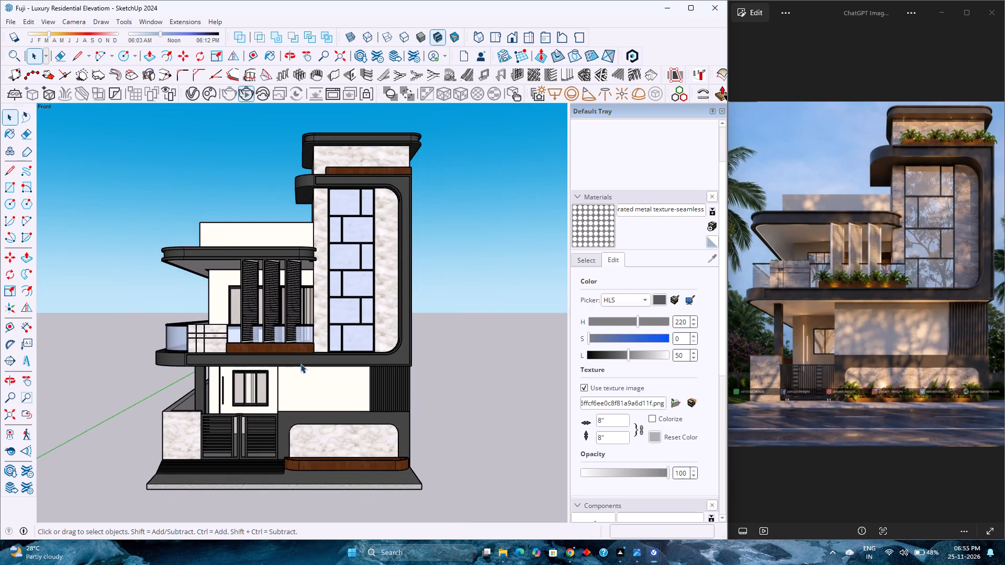
# Examine the elevation's overall silhouette and massing from farther away in the front view.
pyautogui.scroll(-2, 300, 364)
pyautogui.scroll(2, 300, 364)
pyautogui.scroll(-3, 300, 364)
pyautogui.scroll(1, 300, 364)
pyautogui.scroll(-6, 300, 364)
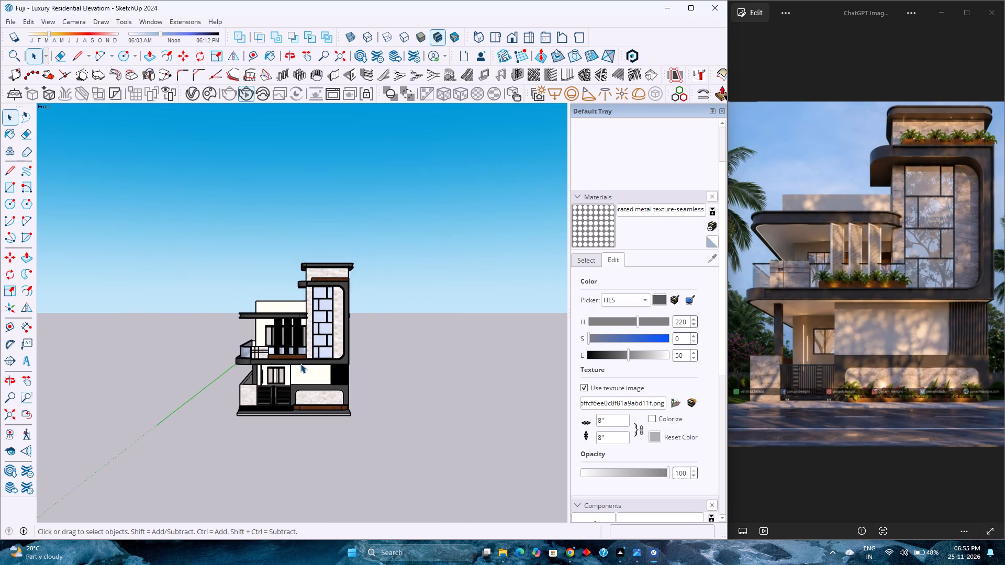
pyautogui.scroll(3, 300, 364)
pyautogui.scroll(-3, 300, 364)
pyautogui.scroll(3, 300, 364)
pyautogui.scroll(-4, 300, 364)
pyautogui.scroll(4, 300, 364)
pyautogui.scroll(-3, 300, 364)
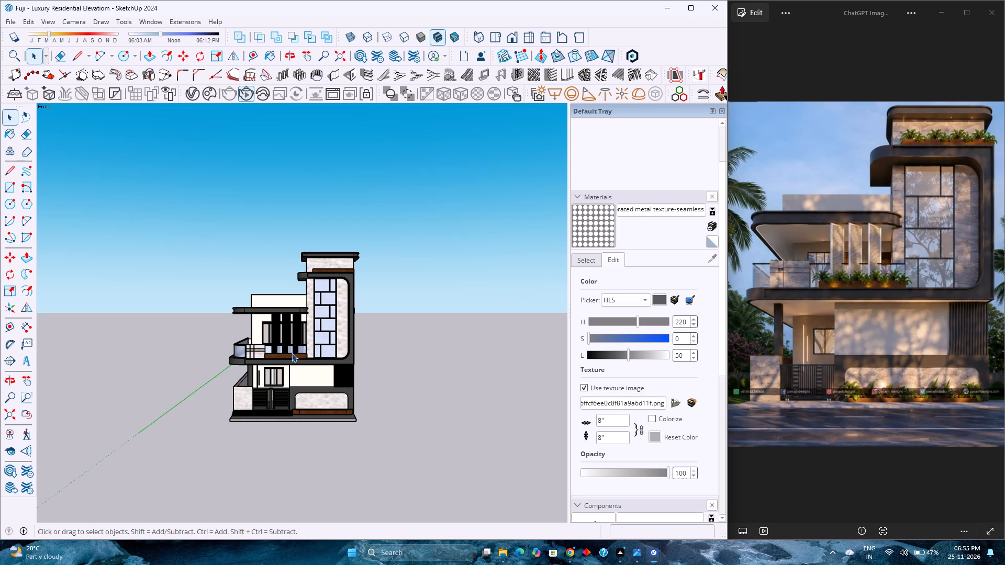
pyautogui.scroll(3, 241, 297)
pyautogui.scroll(-3, 252, 297)
pyautogui.scroll(3, 297, 350)
pyautogui.scroll(-3, 297, 350)
pyautogui.scroll(5, 297, 350)
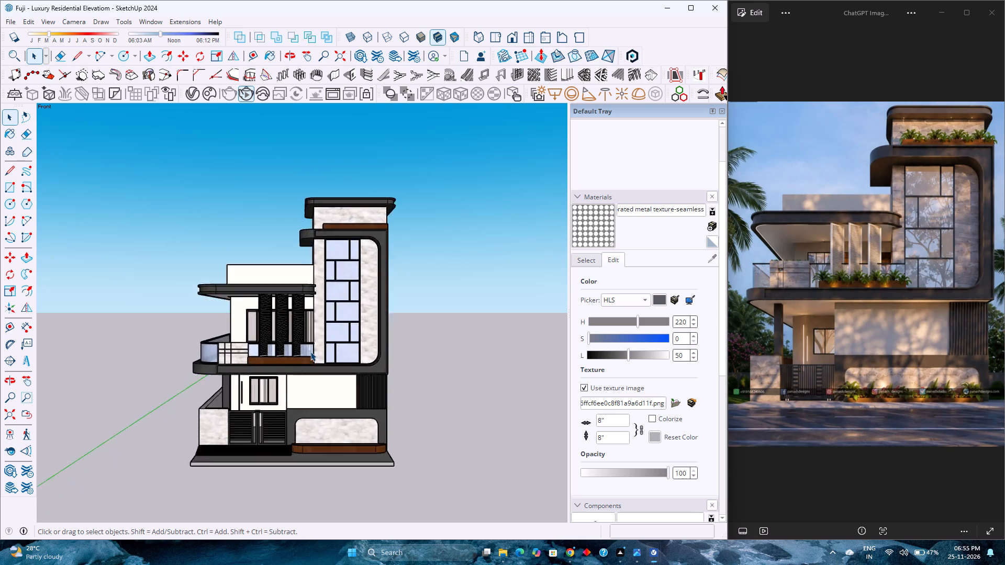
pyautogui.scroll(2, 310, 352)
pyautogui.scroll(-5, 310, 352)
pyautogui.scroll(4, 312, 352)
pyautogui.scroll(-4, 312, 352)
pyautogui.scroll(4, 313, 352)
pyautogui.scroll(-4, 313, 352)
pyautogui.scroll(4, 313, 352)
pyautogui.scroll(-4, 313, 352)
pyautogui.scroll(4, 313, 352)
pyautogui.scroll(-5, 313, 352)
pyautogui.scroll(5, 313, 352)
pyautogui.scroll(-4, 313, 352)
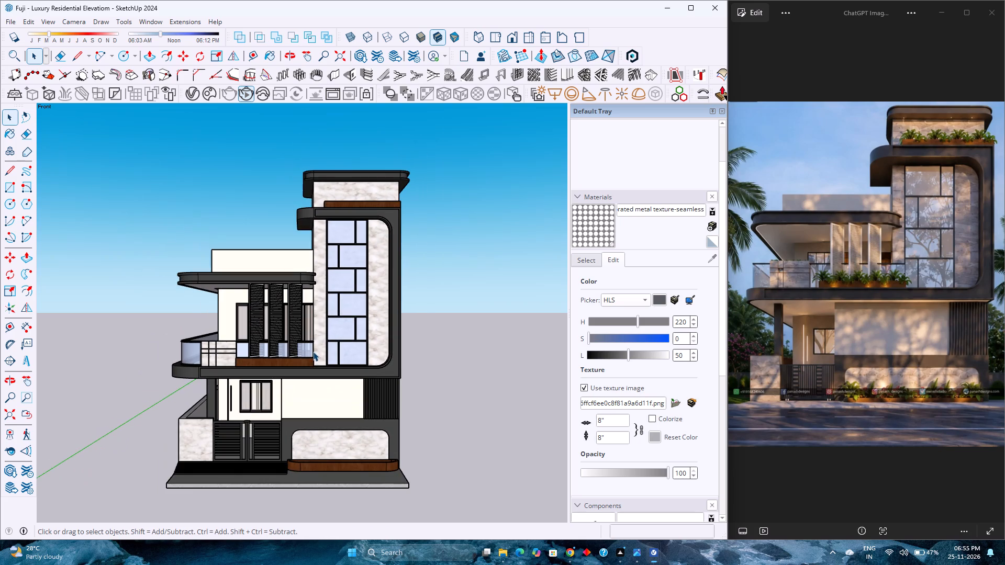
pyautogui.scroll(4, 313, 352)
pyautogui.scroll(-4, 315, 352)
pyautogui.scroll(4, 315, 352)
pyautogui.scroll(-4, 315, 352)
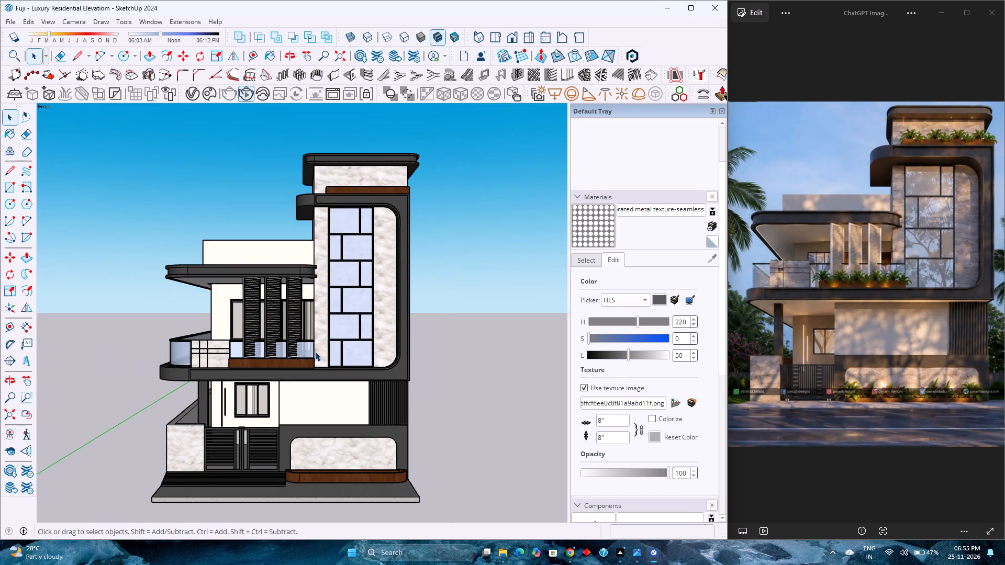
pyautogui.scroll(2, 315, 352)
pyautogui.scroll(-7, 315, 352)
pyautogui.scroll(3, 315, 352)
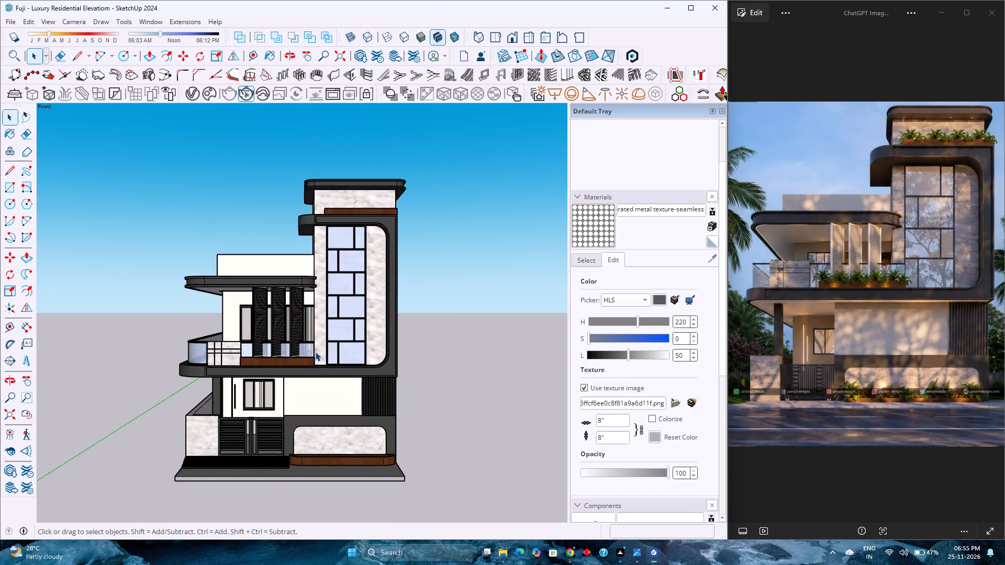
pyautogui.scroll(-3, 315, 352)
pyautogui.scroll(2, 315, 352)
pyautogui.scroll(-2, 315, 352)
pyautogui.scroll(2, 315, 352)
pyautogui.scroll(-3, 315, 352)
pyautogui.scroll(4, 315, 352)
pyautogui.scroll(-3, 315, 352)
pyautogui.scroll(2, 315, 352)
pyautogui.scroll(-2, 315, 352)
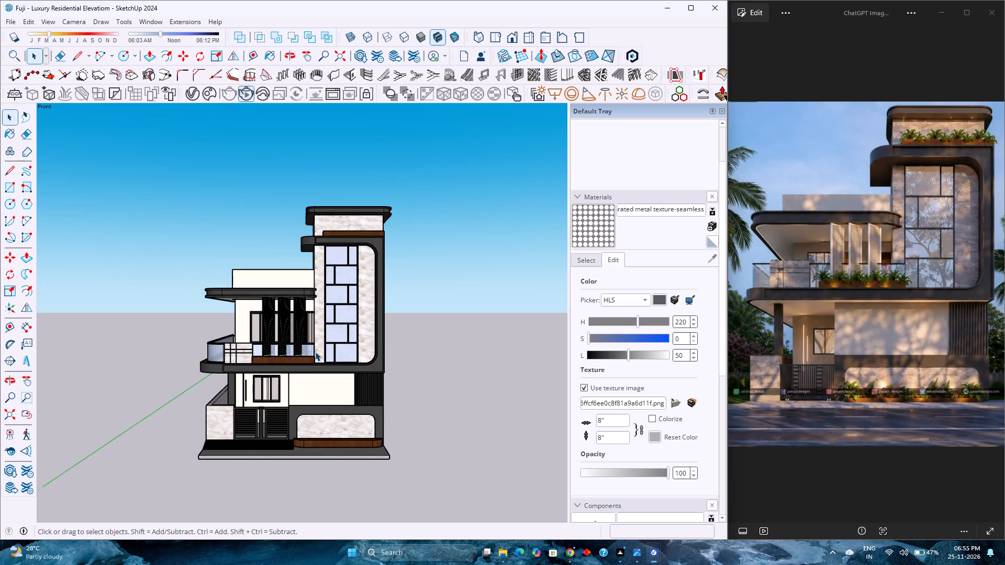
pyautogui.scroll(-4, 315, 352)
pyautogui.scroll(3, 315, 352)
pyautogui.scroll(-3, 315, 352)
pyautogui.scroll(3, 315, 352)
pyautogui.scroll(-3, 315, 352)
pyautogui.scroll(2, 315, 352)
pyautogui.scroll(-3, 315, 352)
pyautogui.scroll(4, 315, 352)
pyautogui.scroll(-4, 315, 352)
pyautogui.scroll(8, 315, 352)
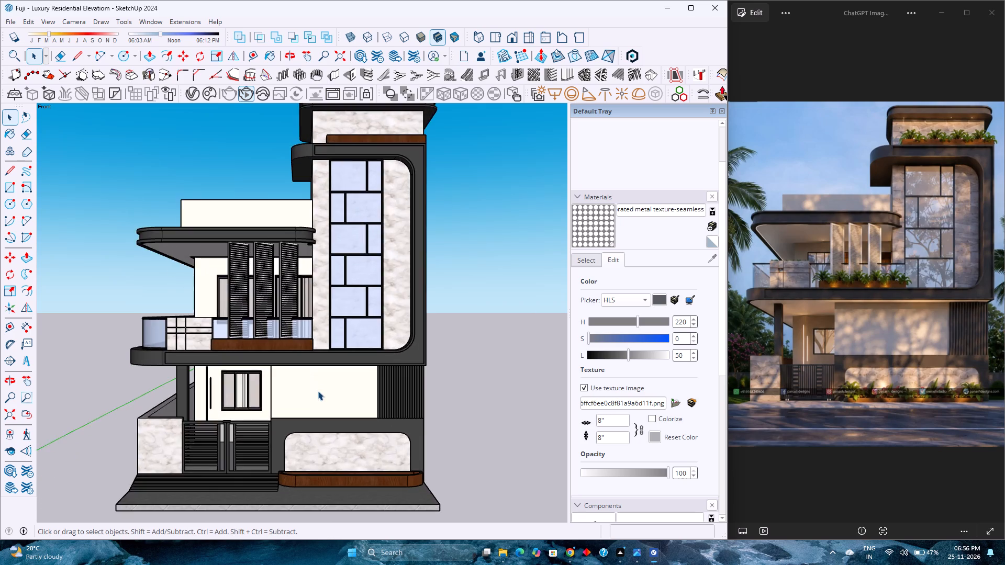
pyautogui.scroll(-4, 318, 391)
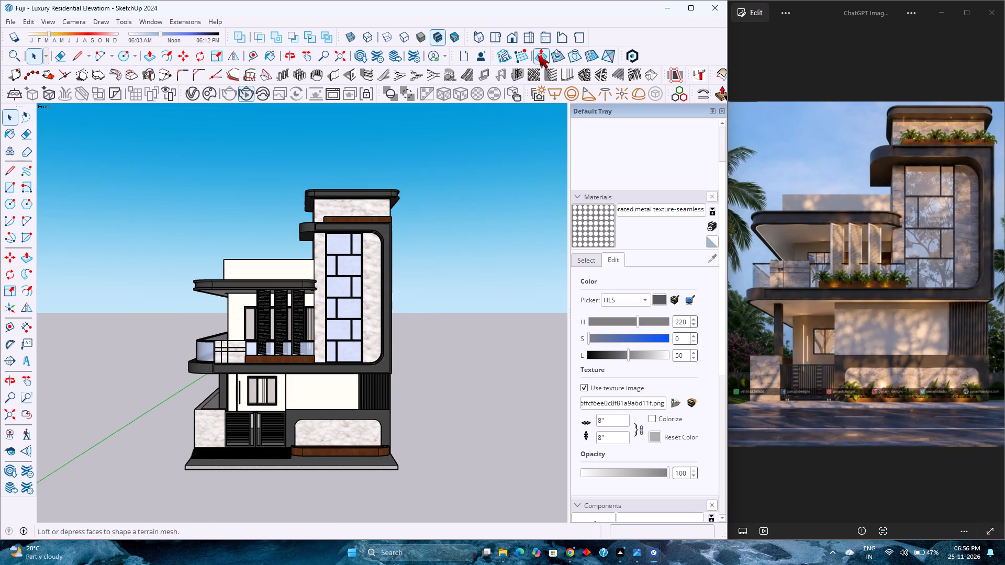
# Fit the whole model in the standard front view and examine its facade proportions against the reference image.
pyautogui.click(517, 42)
pyautogui.click(7, 417)
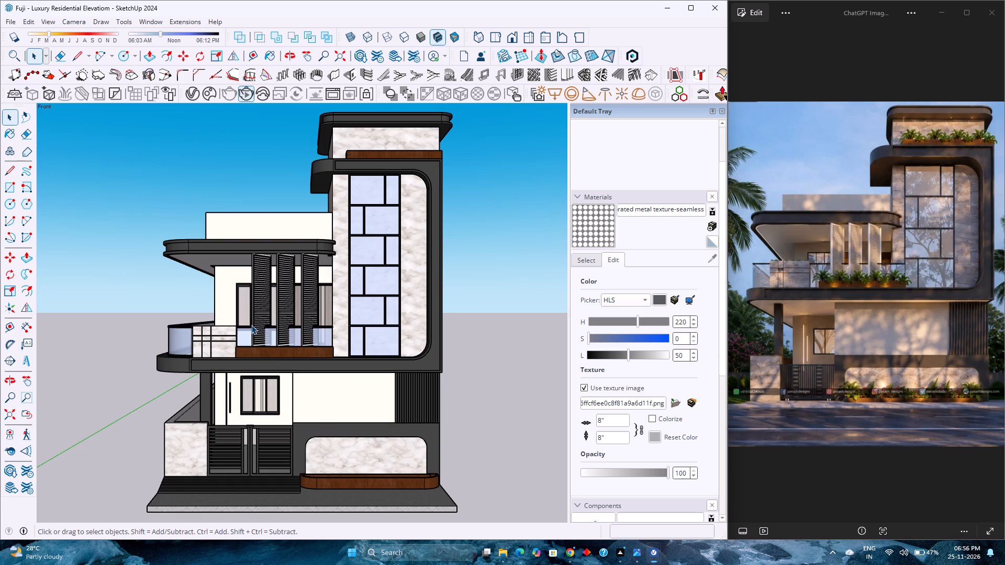
pyautogui.scroll(-3, 314, 398)
pyautogui.scroll(2, 314, 398)
pyautogui.scroll(-2, 314, 398)
pyautogui.scroll(2, 314, 398)
pyautogui.scroll(-3, 314, 398)
pyautogui.scroll(3, 314, 398)
pyautogui.scroll(-3, 314, 398)
pyautogui.scroll(3, 314, 398)
pyautogui.scroll(-3, 314, 398)
pyautogui.scroll(4, 314, 398)
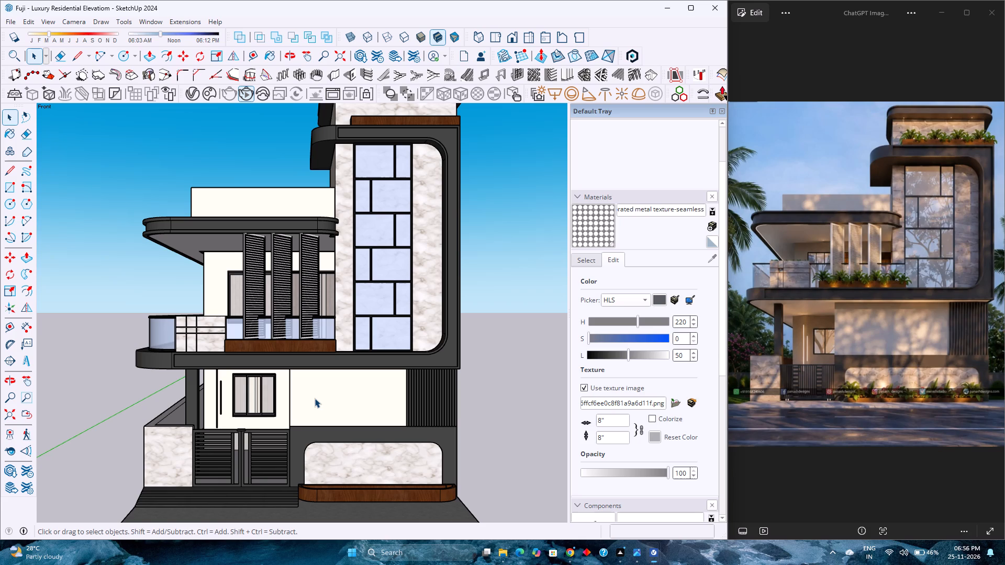
pyautogui.scroll(-2, 315, 398)
pyautogui.scroll(1, 315, 398)
pyautogui.scroll(-1, 315, 398)
pyautogui.scroll(2, 315, 398)
pyautogui.scroll(-3, 315, 398)
pyautogui.scroll(2, 315, 398)
pyautogui.scroll(-1, 315, 398)
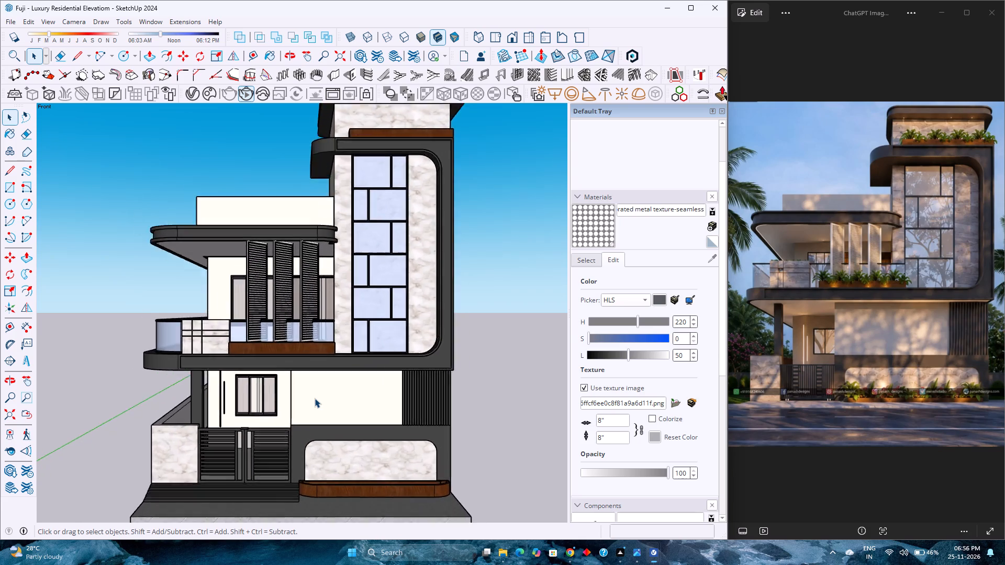
pyautogui.scroll(-1, 315, 398)
pyautogui.scroll(1, 315, 398)
pyautogui.scroll(-1, 315, 398)
pyautogui.scroll(2, 315, 398)
pyautogui.scroll(-3, 315, 399)
pyautogui.scroll(2, 315, 400)
pyautogui.scroll(-2, 315, 400)
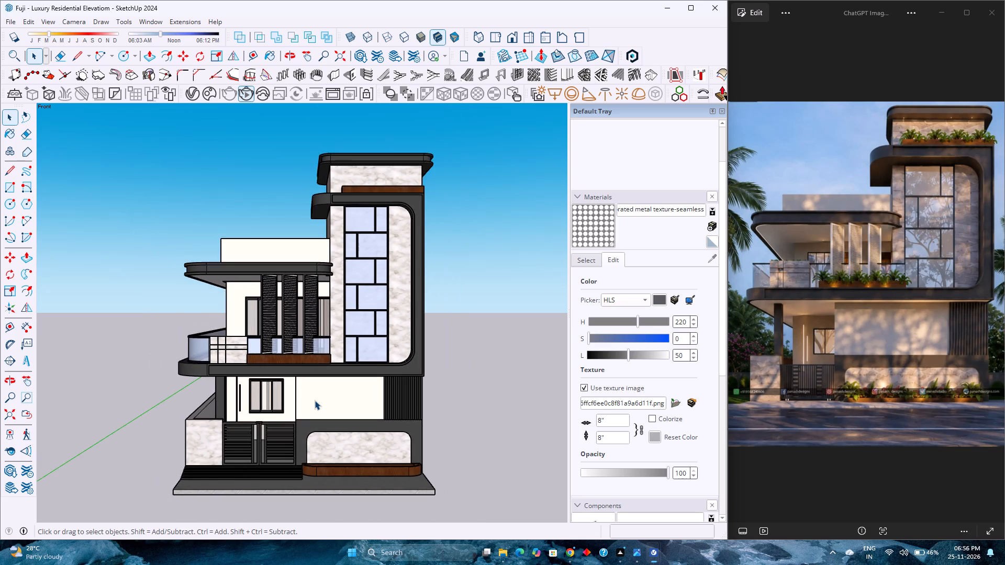
# Examine the ground-floor window, entrance gate, marble boundary wall and balcony louvres up close in the front view.
pyautogui.scroll(3, 315, 400)
pyautogui.scroll(-2, 315, 401)
pyautogui.scroll(3, 315, 401)
pyautogui.scroll(-3, 315, 401)
pyautogui.scroll(3, 315, 401)
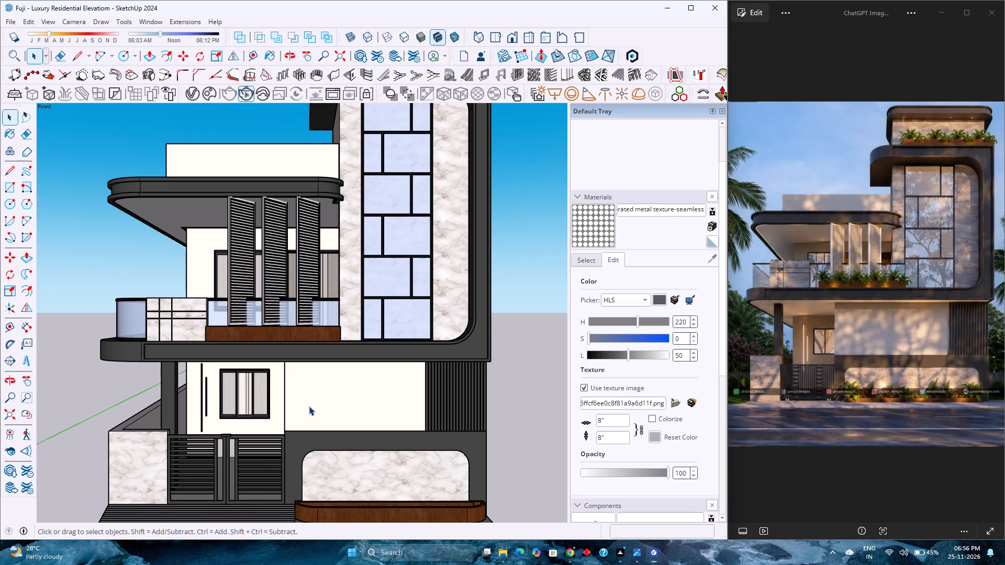
pyautogui.scroll(-2, 309, 406)
pyautogui.scroll(1, 309, 406)
pyautogui.scroll(-3, 309, 406)
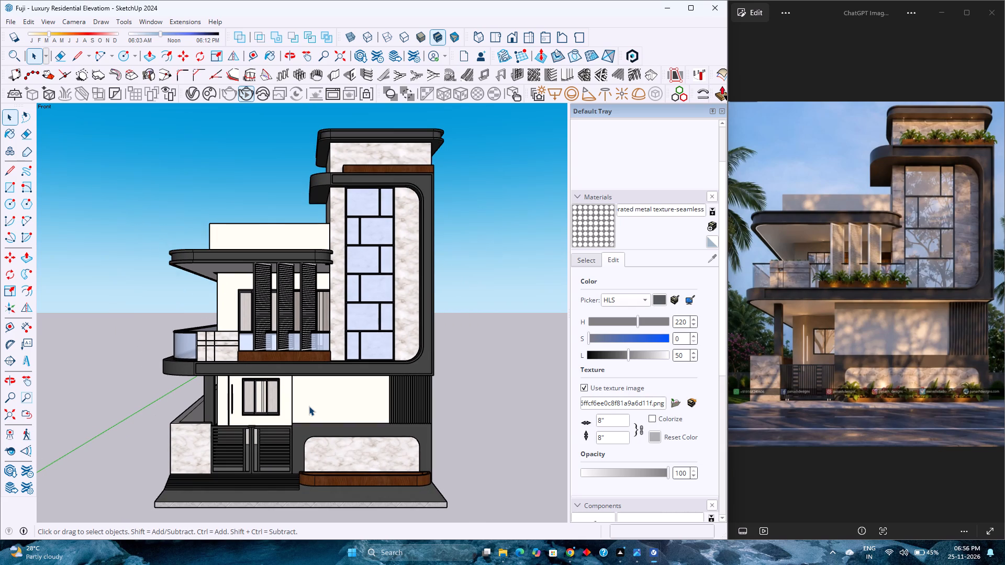
pyautogui.scroll(1, 309, 406)
pyautogui.scroll(-3, 309, 406)
pyautogui.scroll(2, 309, 406)
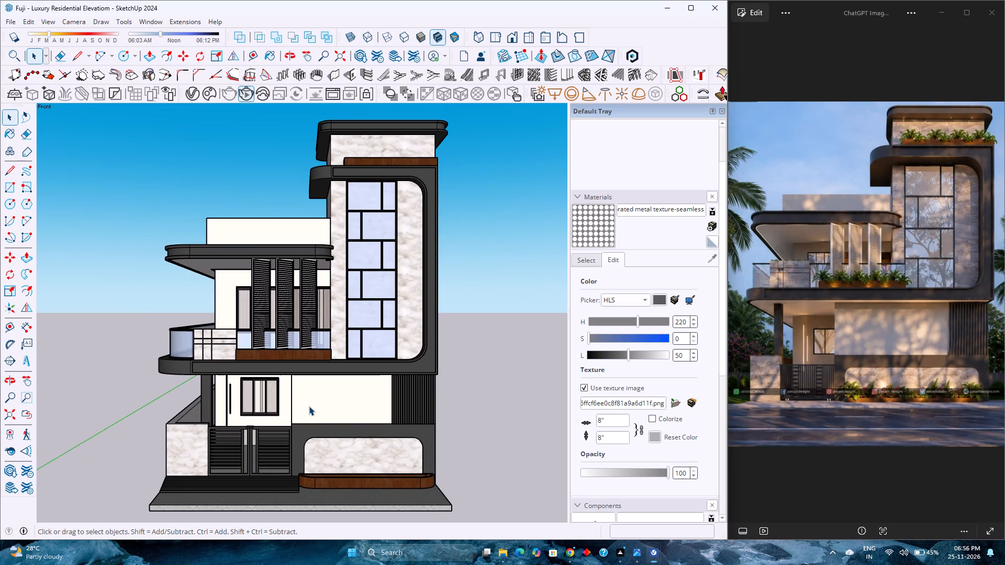
# Return to the standard front view, fit the whole model and review the complete elevation against the reference image.
pyautogui.click(508, 33)
pyautogui.click(12, 415)
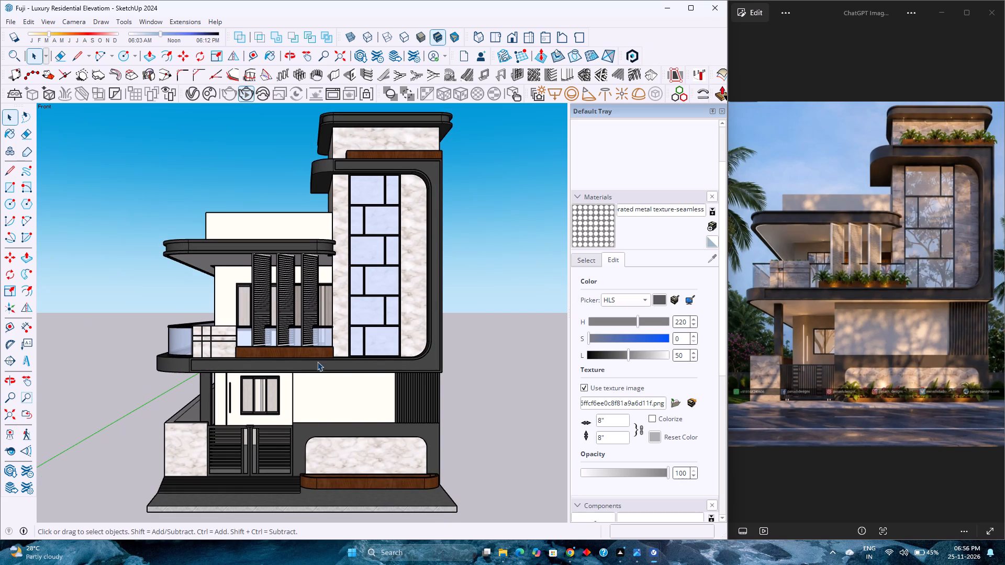
pyautogui.scroll(-1, 321, 334)
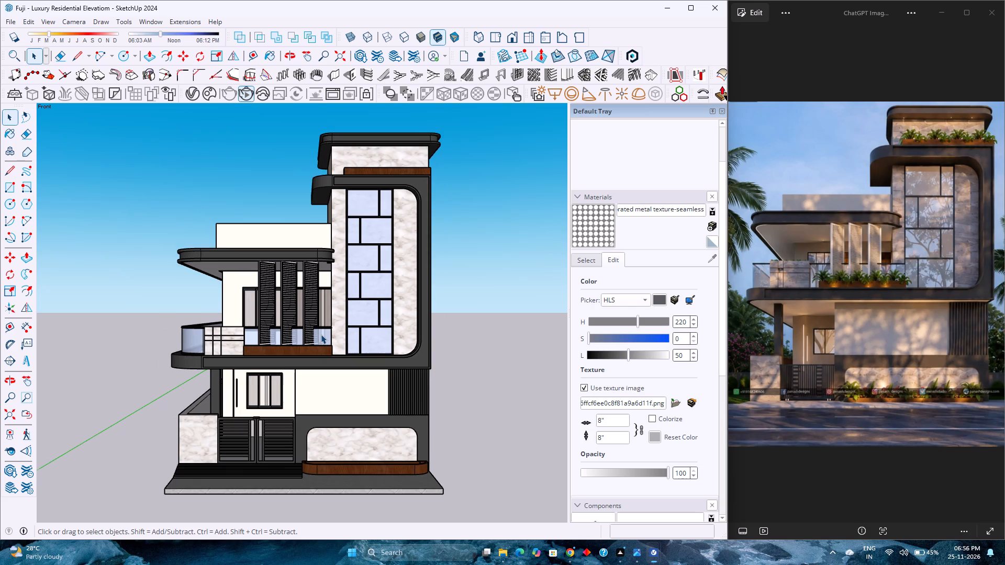
pyautogui.scroll(1, 321, 334)
pyautogui.scroll(-1, 321, 334)
pyautogui.scroll(1, 321, 334)
pyautogui.scroll(-1, 321, 334)
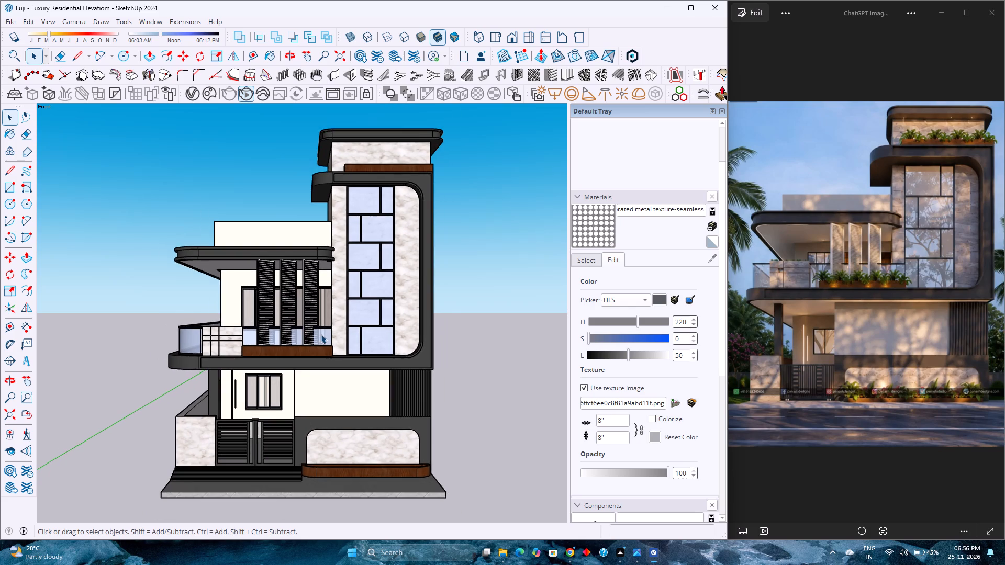
pyautogui.scroll(1, 321, 334)
pyautogui.scroll(-1, 321, 334)
pyautogui.scroll(1, 321, 334)
pyautogui.scroll(-1, 321, 334)
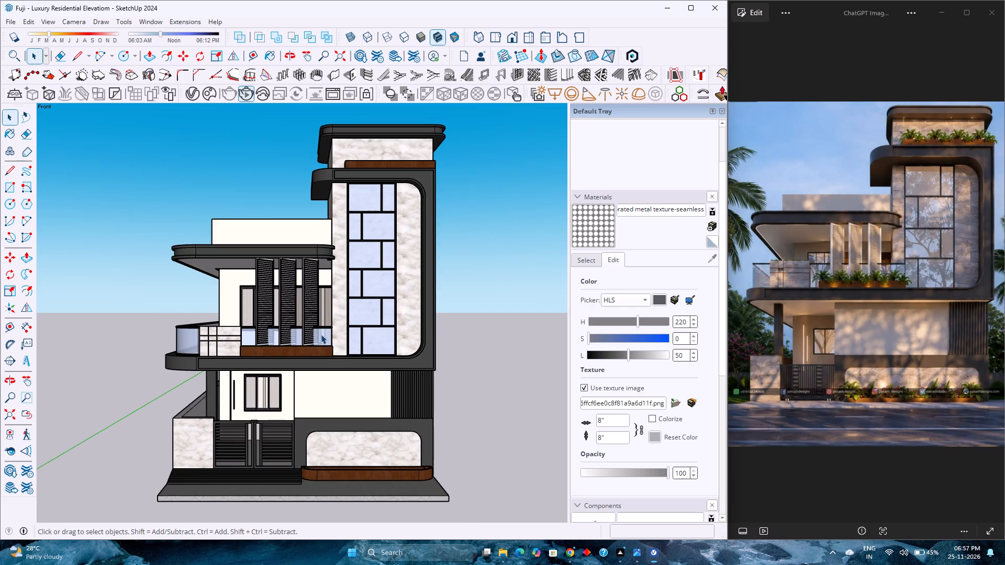
pyautogui.scroll(2, 321, 334)
pyautogui.scroll(-2, 321, 334)
pyautogui.scroll(1, 321, 334)
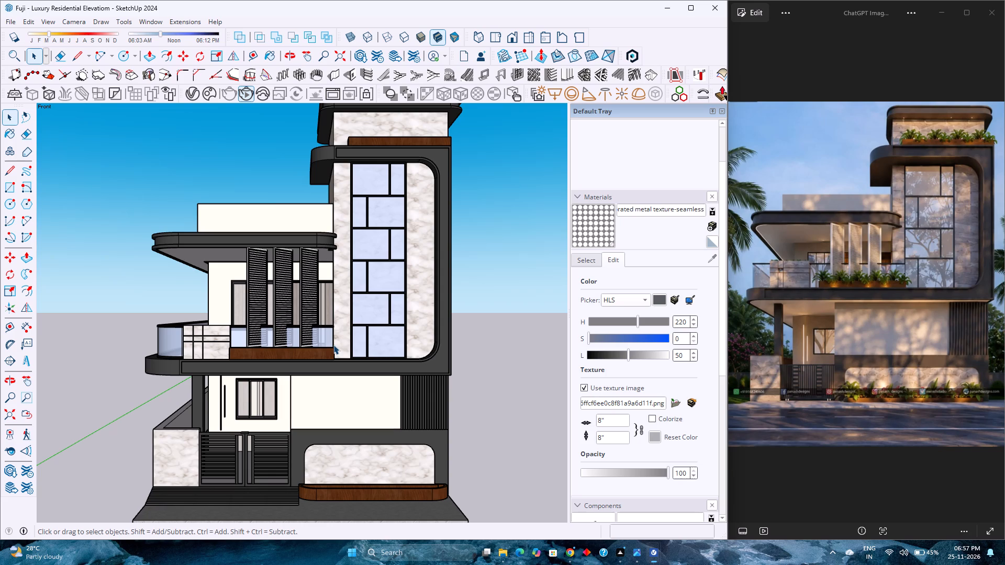
pyautogui.scroll(-2, 326, 342)
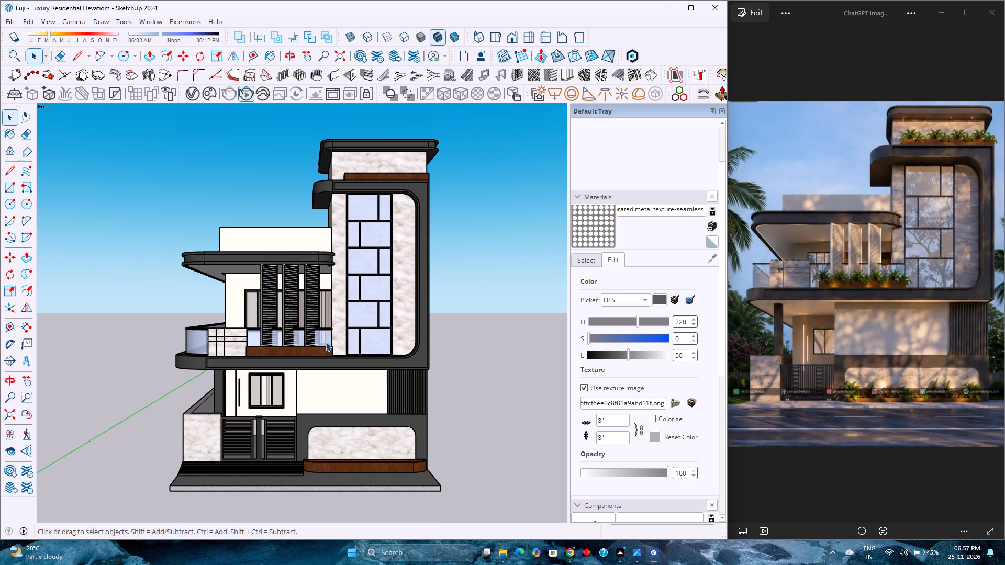
# Fit the whole model in the window again and check the front elevation's massing and material finishes.
pyautogui.click(5, 415)
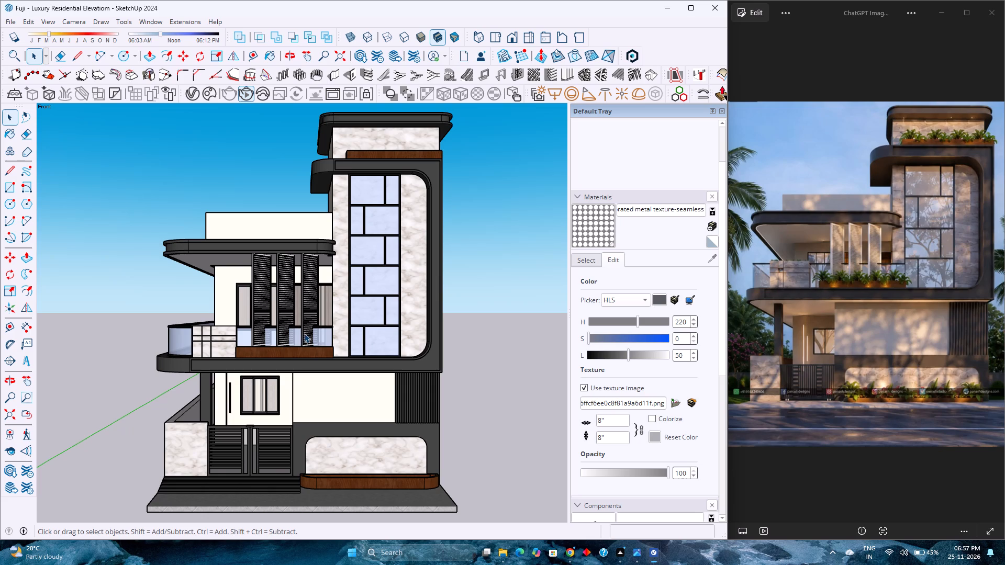
pyautogui.scroll(-2, 304, 333)
pyautogui.scroll(2, 304, 333)
pyautogui.scroll(-1, 304, 333)
pyautogui.scroll(1, 304, 333)
pyautogui.scroll(-1, 304, 333)
pyautogui.scroll(1, 304, 333)
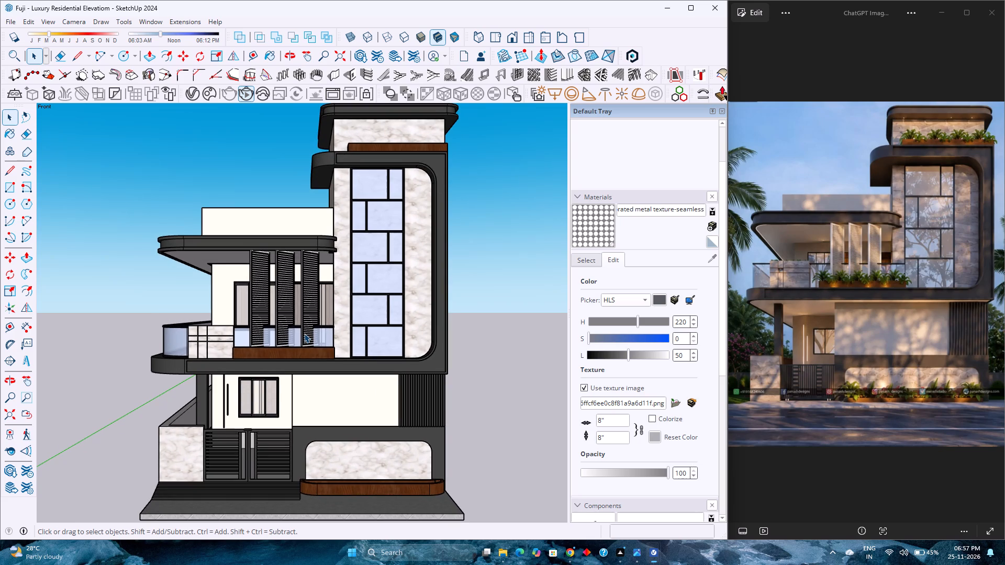
pyautogui.scroll(-1, 304, 333)
pyautogui.scroll(1, 319, 328)
pyautogui.scroll(-1, 319, 328)
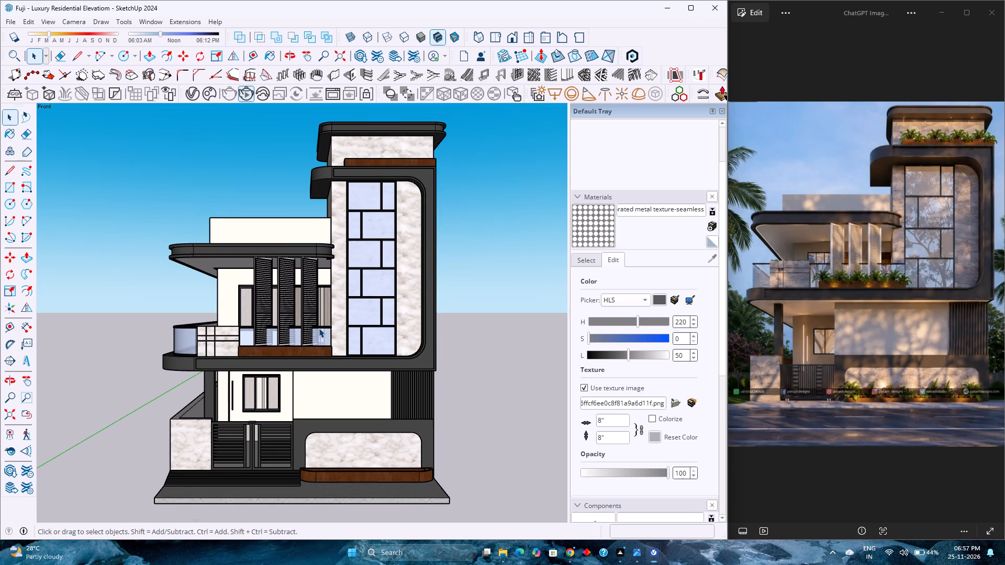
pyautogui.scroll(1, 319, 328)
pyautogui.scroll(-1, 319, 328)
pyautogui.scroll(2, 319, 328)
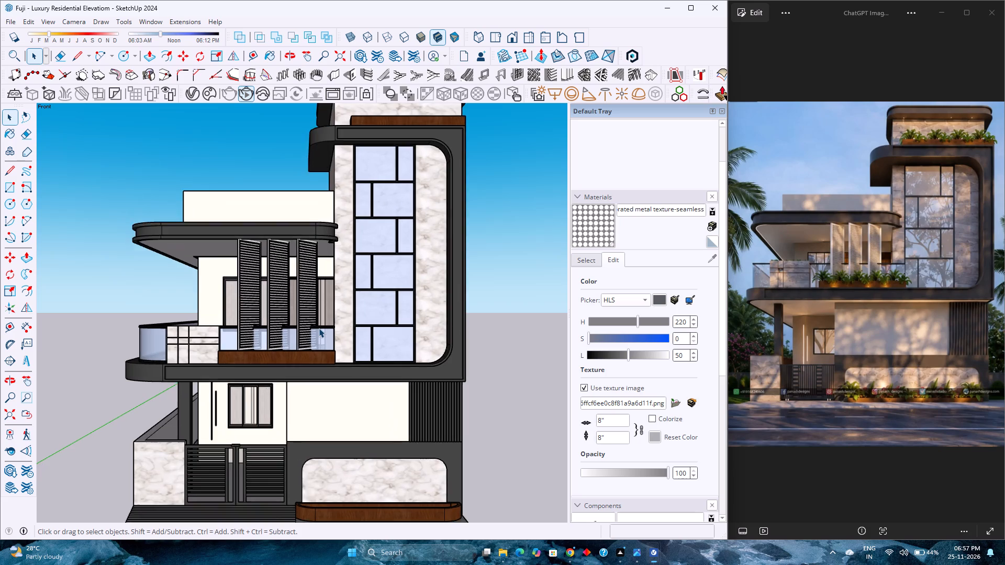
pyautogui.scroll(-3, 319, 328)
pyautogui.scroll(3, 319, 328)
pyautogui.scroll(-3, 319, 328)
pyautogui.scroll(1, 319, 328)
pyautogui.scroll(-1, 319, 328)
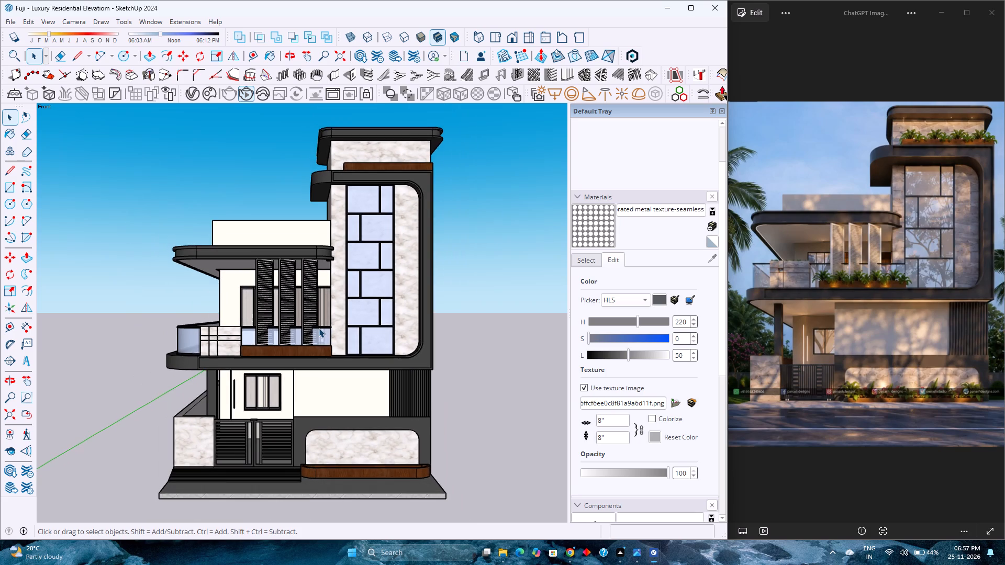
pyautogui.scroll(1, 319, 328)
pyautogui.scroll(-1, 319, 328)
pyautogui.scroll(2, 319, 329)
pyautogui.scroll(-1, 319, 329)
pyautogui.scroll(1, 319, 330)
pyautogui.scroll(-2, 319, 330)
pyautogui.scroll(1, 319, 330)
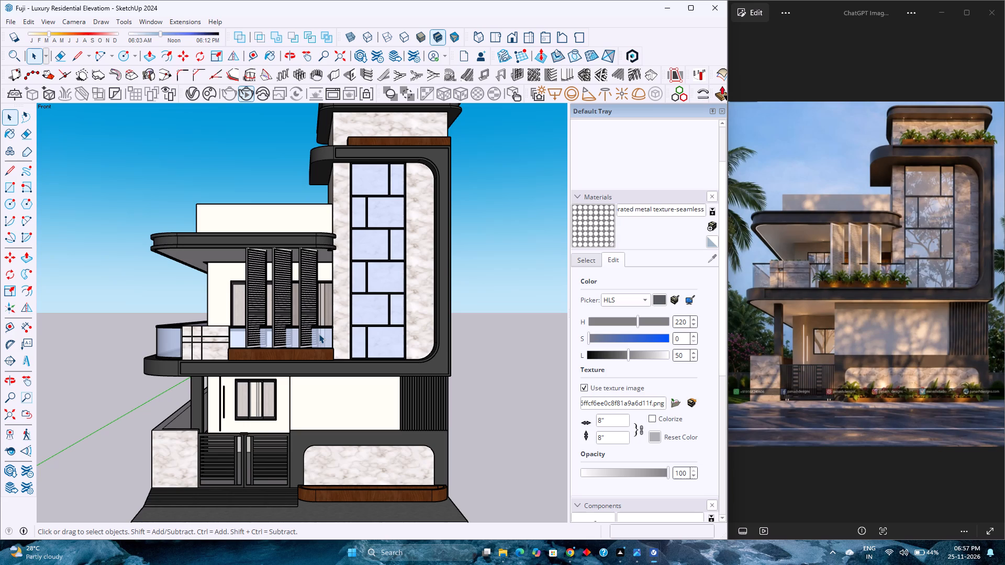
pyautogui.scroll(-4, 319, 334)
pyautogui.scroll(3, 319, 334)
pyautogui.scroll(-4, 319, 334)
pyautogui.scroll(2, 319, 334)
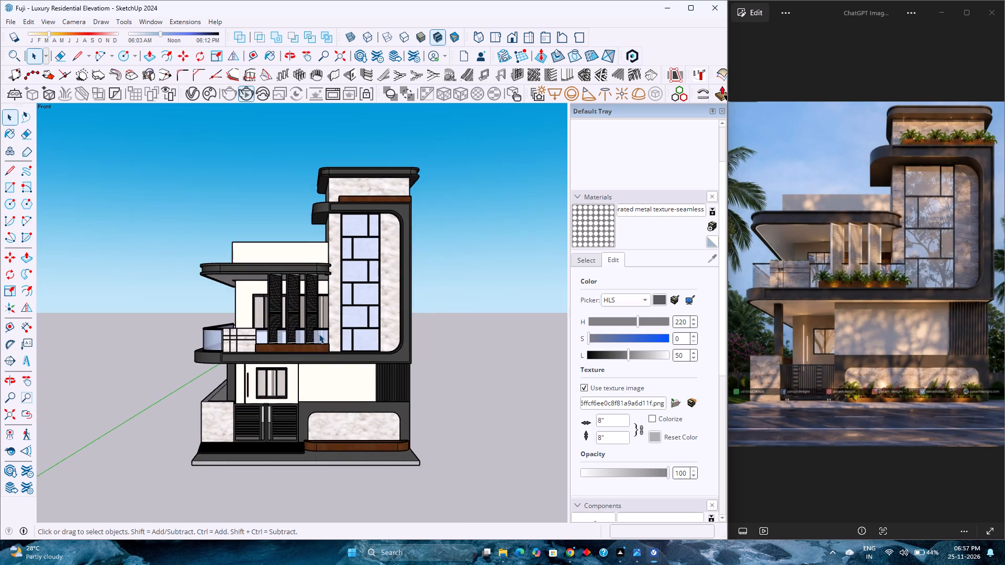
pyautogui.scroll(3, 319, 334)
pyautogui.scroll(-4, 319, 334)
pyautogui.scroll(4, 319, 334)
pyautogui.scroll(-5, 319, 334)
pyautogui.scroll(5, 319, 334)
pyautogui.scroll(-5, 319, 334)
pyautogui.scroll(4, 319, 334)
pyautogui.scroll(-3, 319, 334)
# Fit the whole model in the window and examine the first-floor balcony, louvres, wooden planter and tower glazing up close.
pyautogui.click(8, 414)
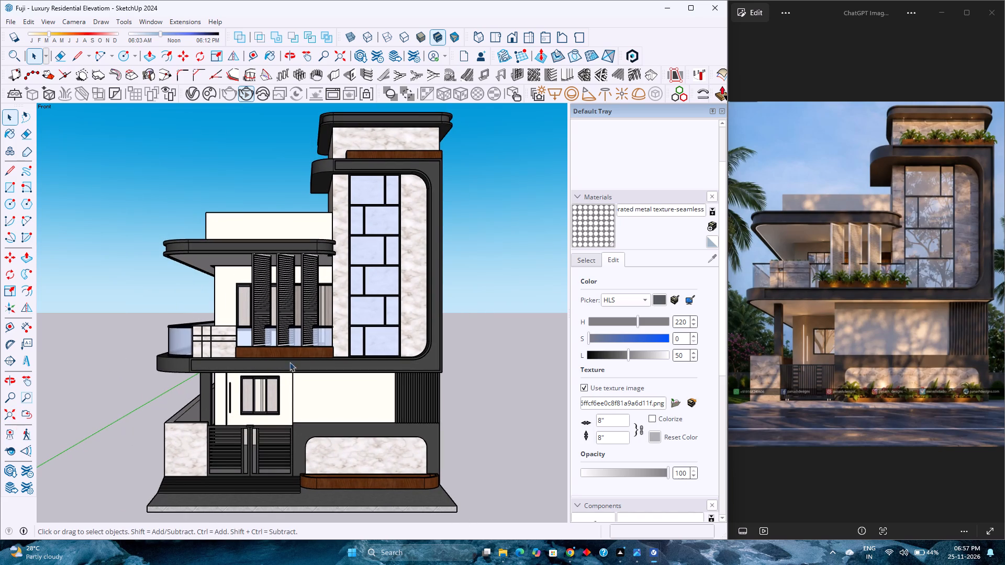
pyautogui.scroll(-1, 296, 357)
pyautogui.scroll(1, 296, 357)
pyautogui.scroll(-1, 296, 357)
pyautogui.scroll(1, 296, 357)
pyautogui.scroll(-2, 296, 357)
pyautogui.scroll(1, 296, 357)
pyautogui.scroll(-2, 296, 357)
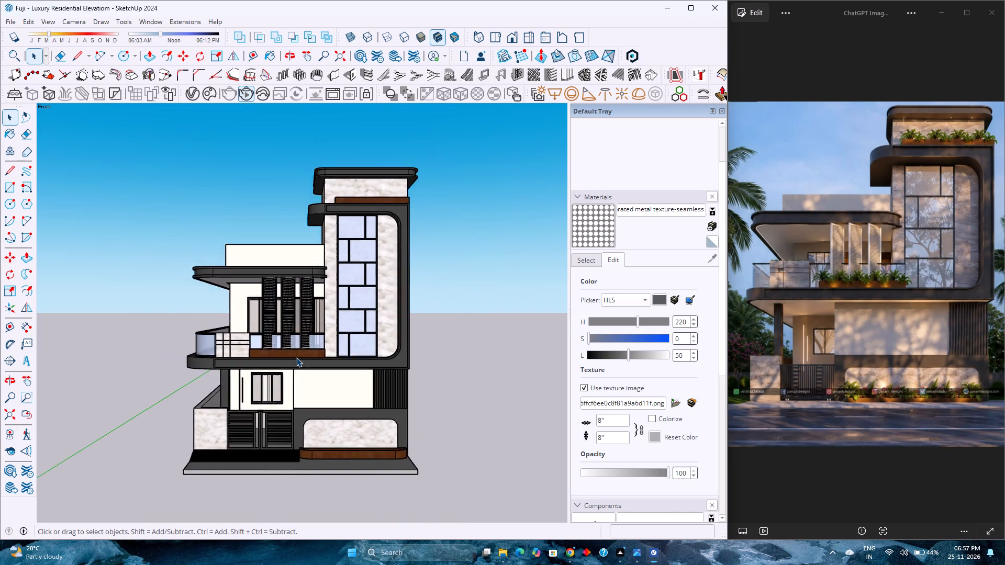
pyautogui.scroll(2, 296, 357)
pyautogui.scroll(-3, 296, 357)
pyautogui.scroll(3, 296, 357)
pyautogui.scroll(-3, 296, 357)
pyautogui.scroll(3, 296, 357)
pyautogui.scroll(-3, 296, 357)
pyautogui.scroll(3, 296, 357)
pyautogui.scroll(-4, 296, 357)
pyautogui.scroll(4, 296, 357)
pyautogui.scroll(-5, 296, 357)
pyautogui.scroll(5, 297, 357)
pyautogui.scroll(-4, 297, 357)
pyautogui.scroll(3, 297, 357)
pyautogui.scroll(-4, 297, 357)
pyautogui.scroll(4, 297, 357)
pyautogui.scroll(-4, 297, 357)
pyautogui.scroll(4, 297, 357)
pyautogui.scroll(-3, 297, 357)
pyautogui.scroll(3, 297, 357)
pyautogui.scroll(-4, 297, 357)
pyautogui.scroll(5, 297, 357)
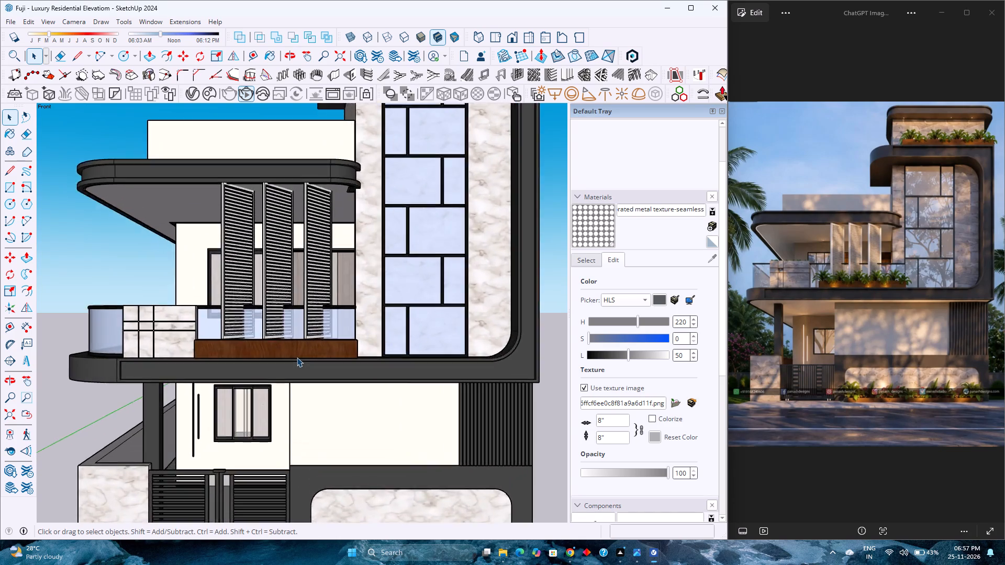
pyautogui.scroll(-9, 297, 357)
pyautogui.scroll(5, 297, 357)
pyautogui.scroll(-3, 297, 357)
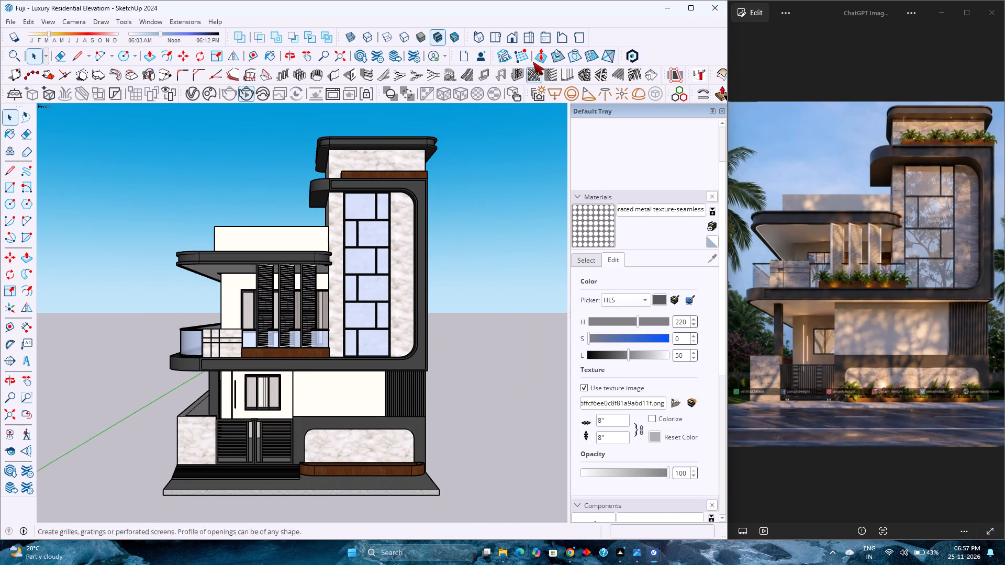
# Return to the standard front view, fit the whole model and compare the facade's proportions and finishes with the reference image.
pyautogui.click(511, 37)
pyautogui.click(12, 410)
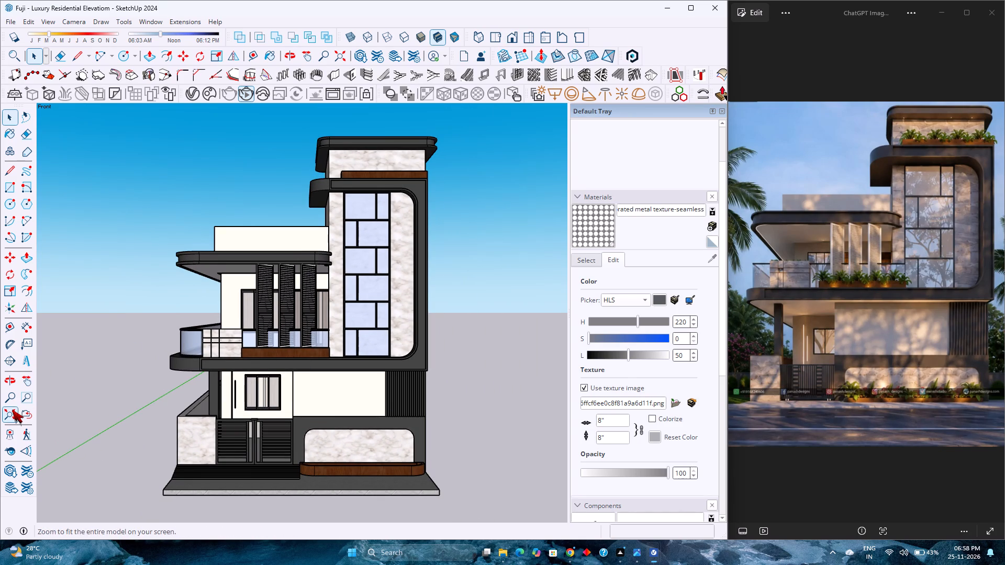
pyautogui.scroll(-1, 309, 338)
pyautogui.scroll(1, 309, 338)
pyautogui.scroll(-2, 309, 338)
pyautogui.scroll(1, 309, 338)
pyautogui.scroll(-2, 309, 338)
pyautogui.scroll(2, 309, 338)
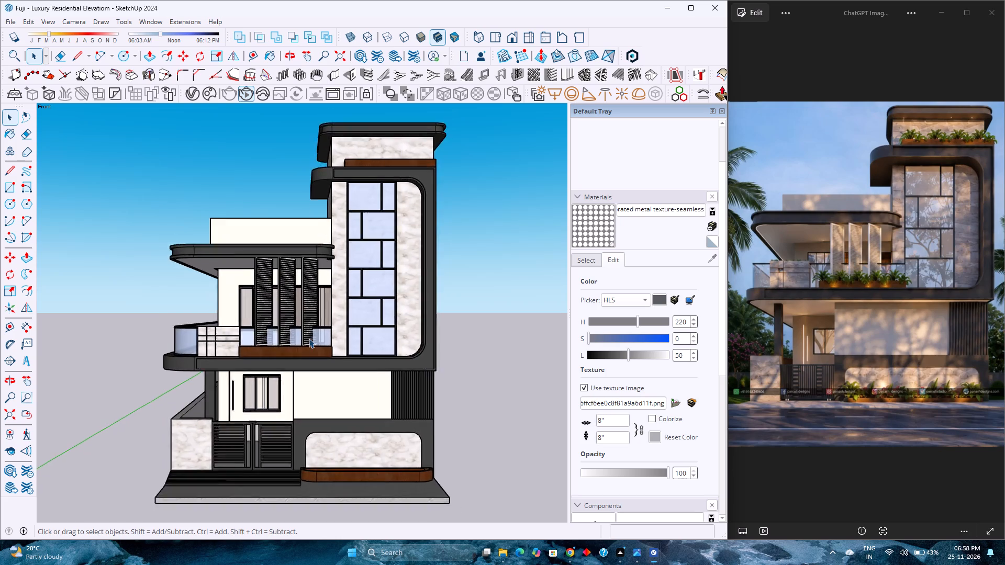
pyautogui.scroll(-3, 309, 338)
pyautogui.scroll(3, 309, 338)
pyautogui.scroll(-3, 309, 338)
pyautogui.scroll(3, 309, 338)
pyautogui.scroll(-4, 309, 338)
pyautogui.scroll(4, 309, 338)
pyautogui.scroll(-4, 309, 338)
pyautogui.scroll(4, 309, 338)
pyautogui.scroll(-4, 309, 339)
pyautogui.scroll(4, 309, 339)
pyautogui.scroll(-4, 309, 341)
pyautogui.scroll(3, 309, 341)
pyautogui.scroll(-4, 309, 341)
pyautogui.scroll(3, 309, 341)
pyautogui.scroll(-3, 309, 341)
pyautogui.scroll(3, 309, 341)
pyautogui.scroll(-4, 309, 342)
pyautogui.scroll(5, 309, 342)
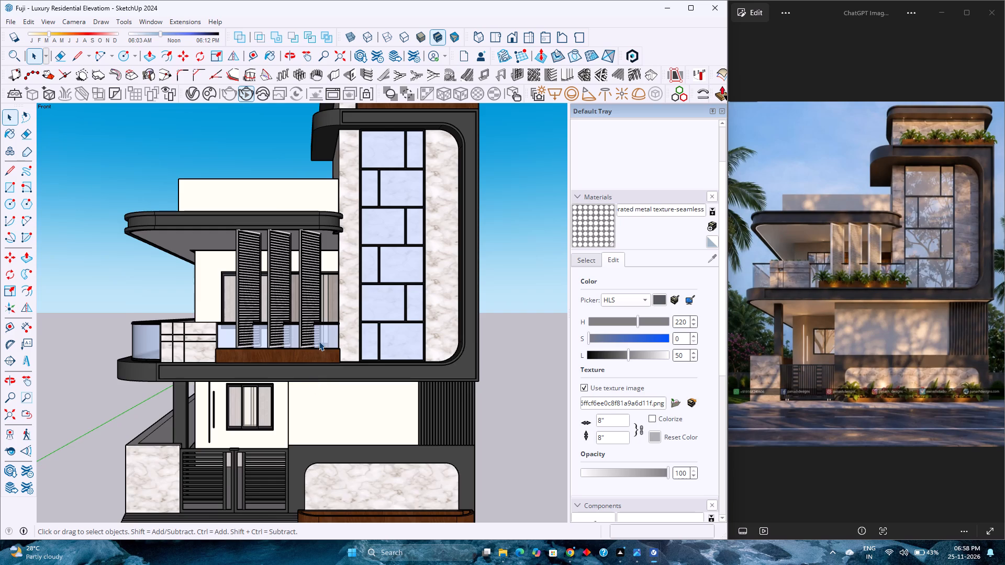
pyautogui.scroll(-4, 319, 341)
pyautogui.scroll(3, 319, 342)
pyautogui.scroll(-3, 319, 342)
pyautogui.scroll(3, 319, 342)
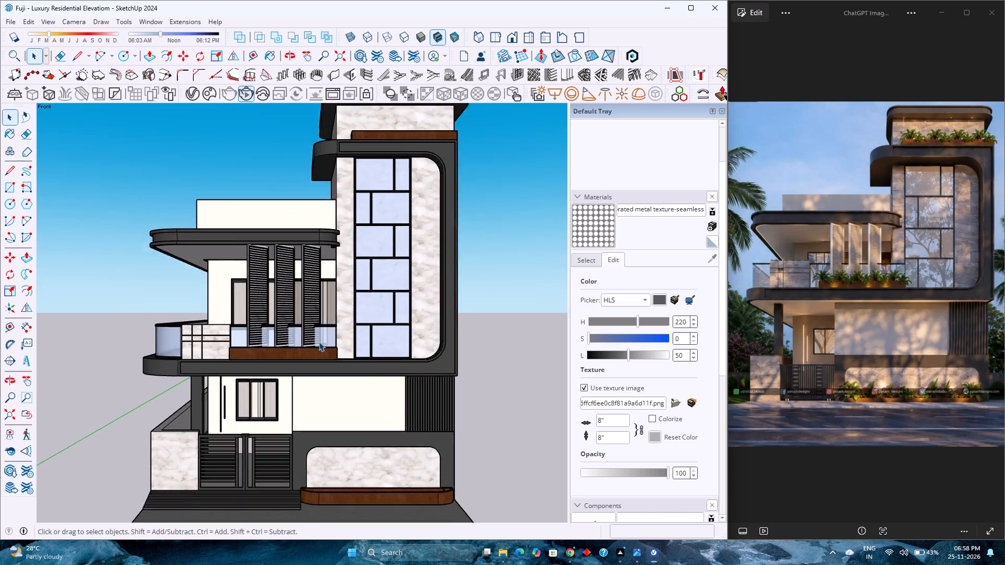
pyautogui.scroll(-3, 319, 342)
pyautogui.scroll(3, 319, 342)
pyautogui.scroll(-3, 319, 342)
pyautogui.scroll(3, 319, 342)
pyautogui.scroll(-3, 319, 342)
pyautogui.scroll(3, 319, 342)
pyautogui.scroll(-3, 319, 342)
pyautogui.scroll(2, 319, 342)
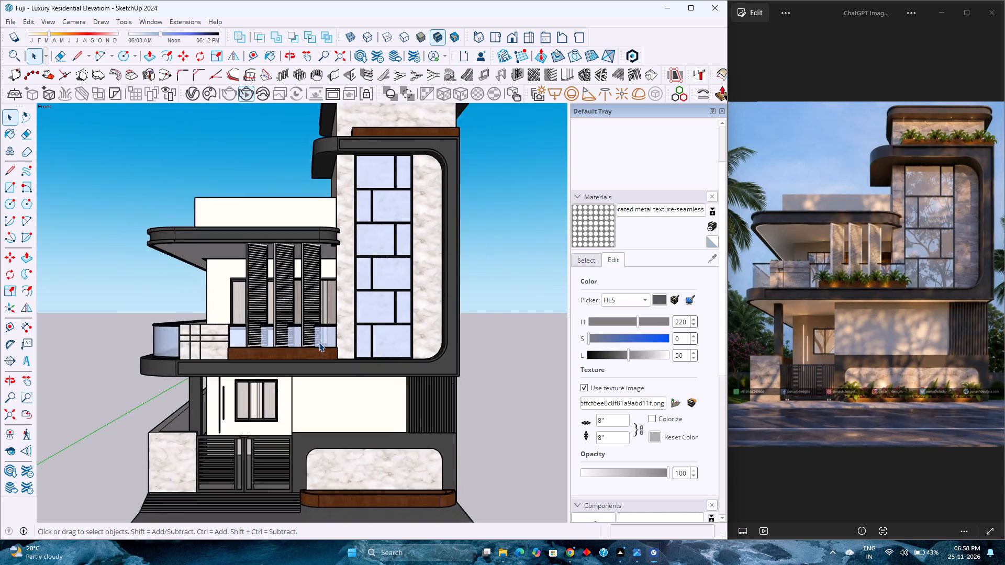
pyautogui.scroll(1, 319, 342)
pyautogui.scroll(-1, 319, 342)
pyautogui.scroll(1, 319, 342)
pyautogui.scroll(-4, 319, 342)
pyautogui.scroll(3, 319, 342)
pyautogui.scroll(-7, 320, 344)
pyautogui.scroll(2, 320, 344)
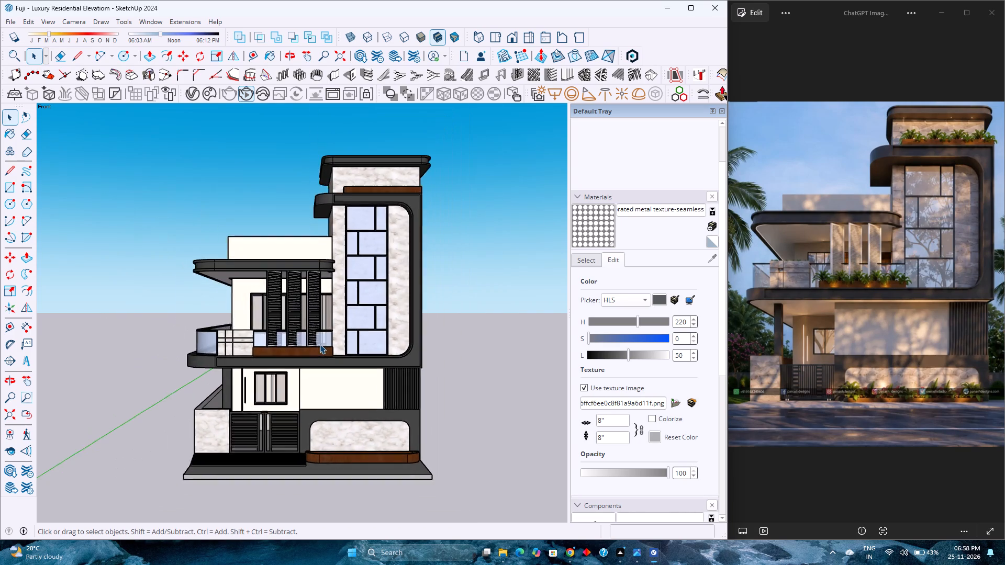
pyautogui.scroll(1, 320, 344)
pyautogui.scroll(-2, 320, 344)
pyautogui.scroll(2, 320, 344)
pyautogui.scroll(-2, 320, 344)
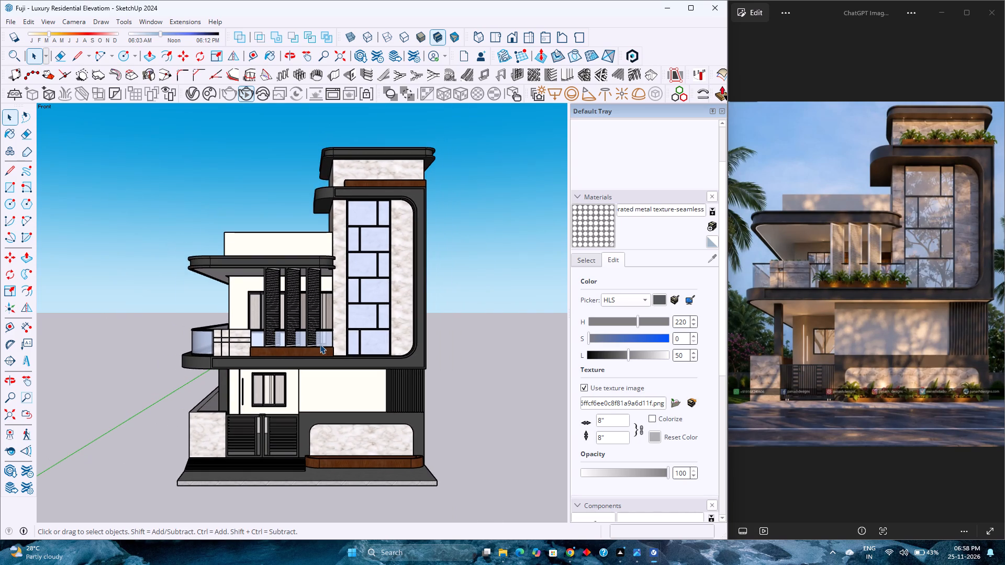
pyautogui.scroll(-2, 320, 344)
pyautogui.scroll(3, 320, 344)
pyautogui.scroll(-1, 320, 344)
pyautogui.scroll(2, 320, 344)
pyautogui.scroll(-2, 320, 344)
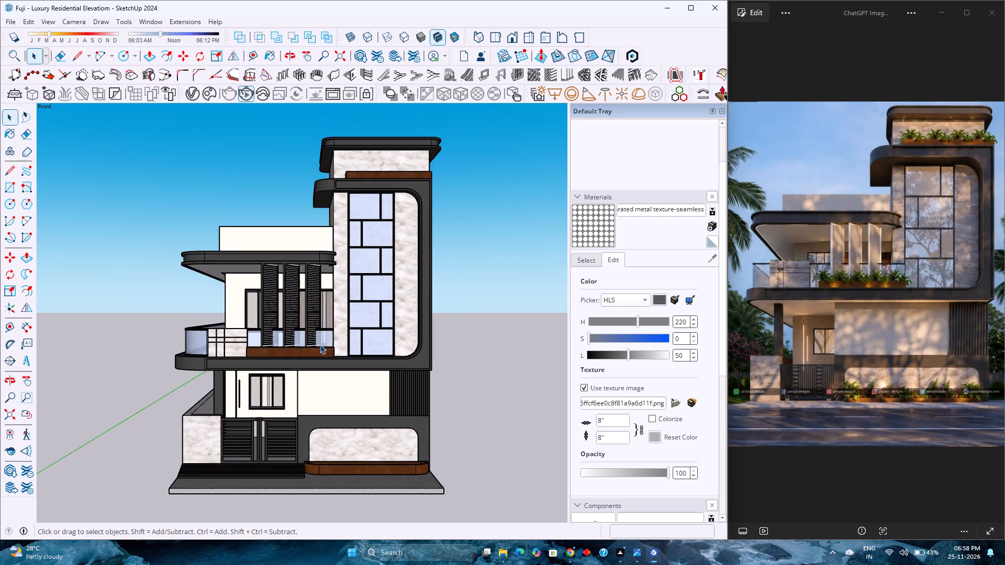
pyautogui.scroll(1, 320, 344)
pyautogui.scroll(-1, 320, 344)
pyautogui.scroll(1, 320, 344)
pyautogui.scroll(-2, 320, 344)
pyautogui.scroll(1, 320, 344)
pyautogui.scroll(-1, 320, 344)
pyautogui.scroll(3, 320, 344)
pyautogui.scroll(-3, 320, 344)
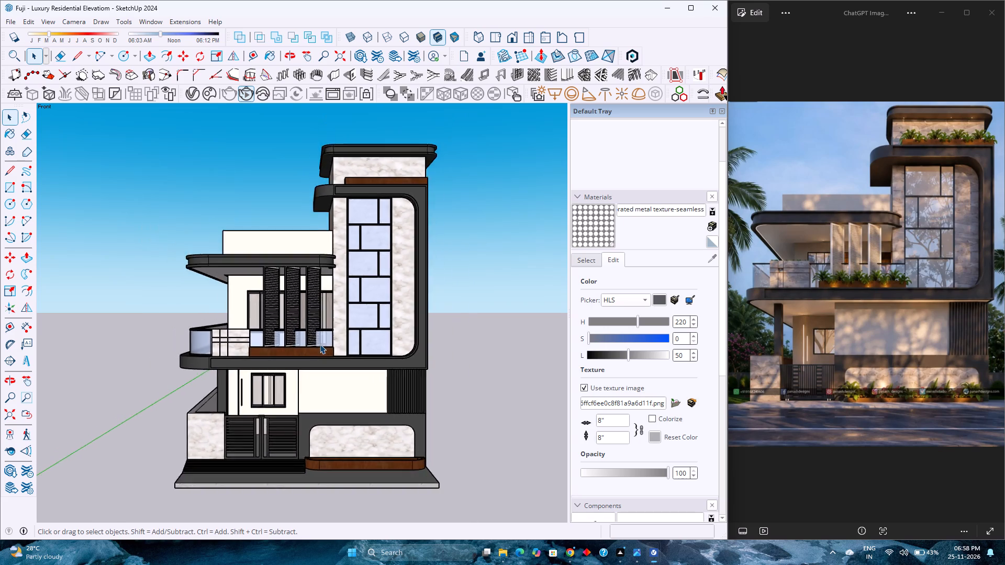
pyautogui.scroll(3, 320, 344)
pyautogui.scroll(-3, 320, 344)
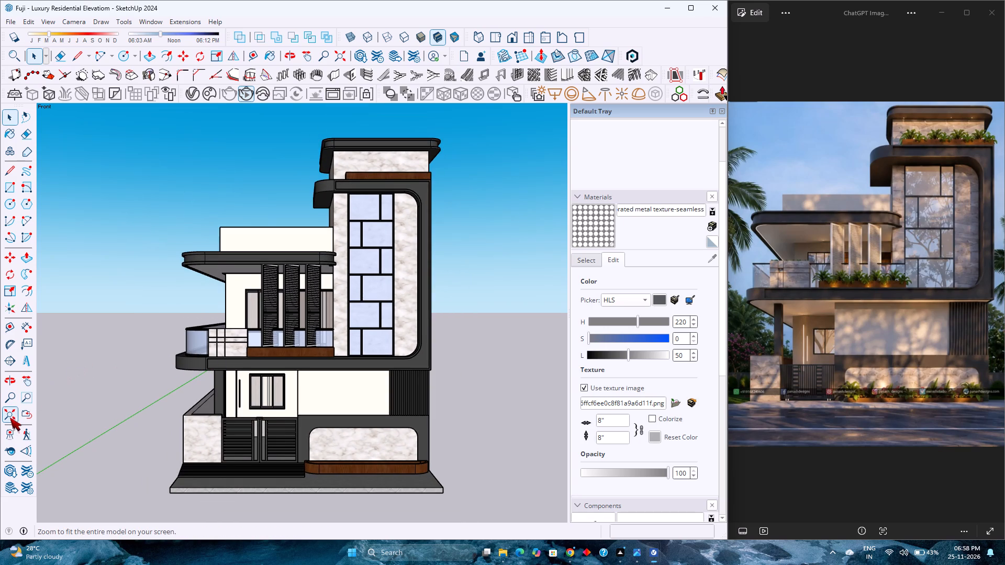
# Fit the whole model in the window again and review the complete front elevation against the reference image.
pyautogui.click(10, 416)
pyautogui.scroll(-3, 298, 344)
pyautogui.scroll(3, 298, 344)
pyautogui.scroll(-3, 298, 344)
pyautogui.scroll(4, 298, 344)
pyautogui.scroll(-3, 299, 344)
pyautogui.scroll(2, 299, 344)
pyautogui.scroll(-1, 299, 344)
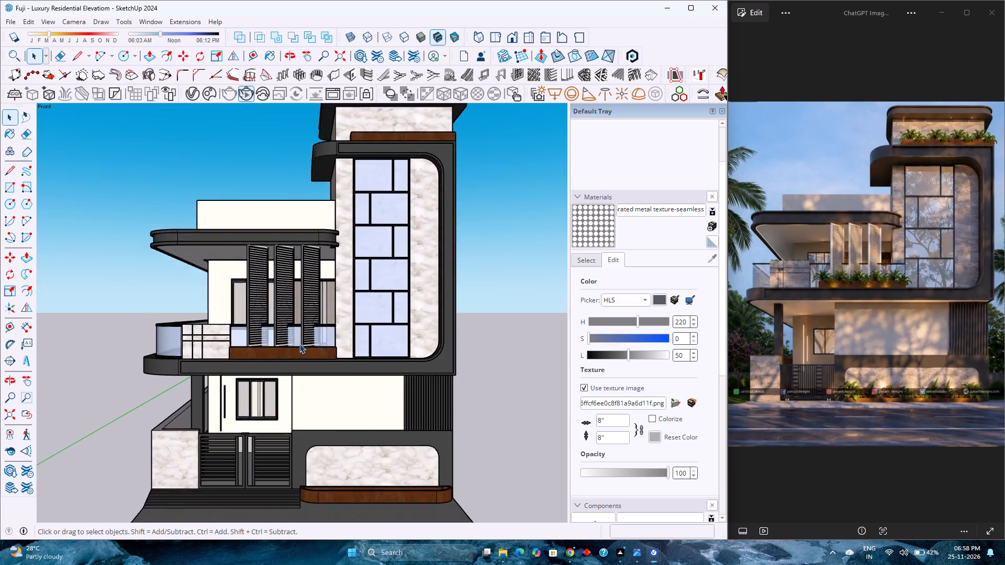
pyautogui.scroll(-2, 299, 344)
pyautogui.scroll(2, 299, 344)
pyautogui.scroll(-2, 299, 344)
pyautogui.scroll(2, 300, 344)
pyautogui.scroll(-3, 300, 344)
pyautogui.scroll(2, 300, 344)
pyautogui.scroll(-1, 300, 344)
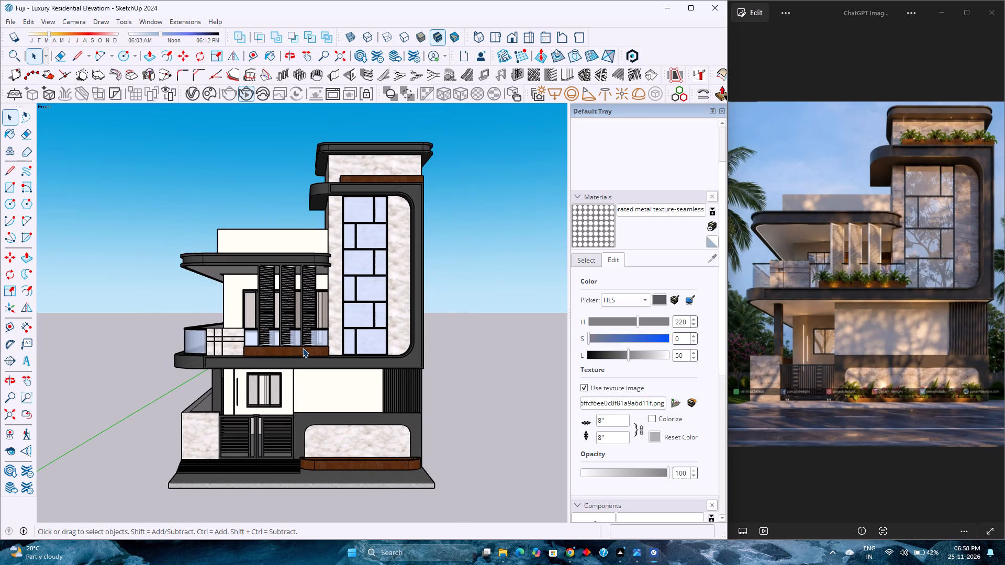
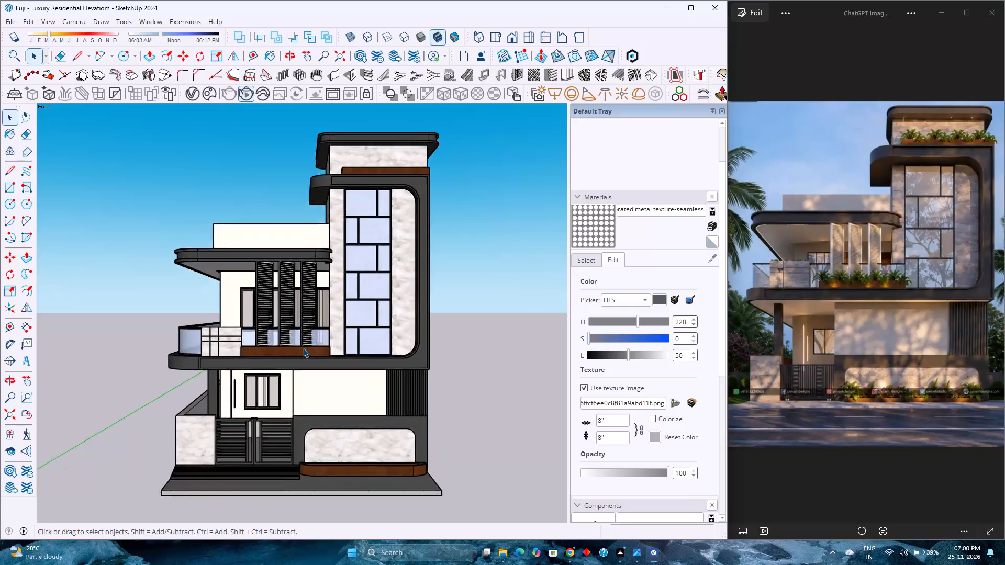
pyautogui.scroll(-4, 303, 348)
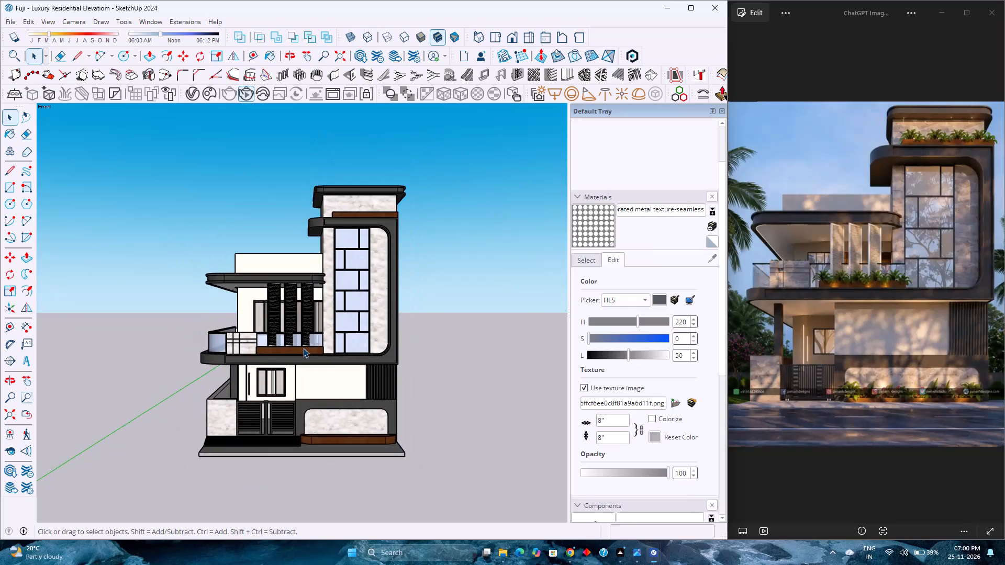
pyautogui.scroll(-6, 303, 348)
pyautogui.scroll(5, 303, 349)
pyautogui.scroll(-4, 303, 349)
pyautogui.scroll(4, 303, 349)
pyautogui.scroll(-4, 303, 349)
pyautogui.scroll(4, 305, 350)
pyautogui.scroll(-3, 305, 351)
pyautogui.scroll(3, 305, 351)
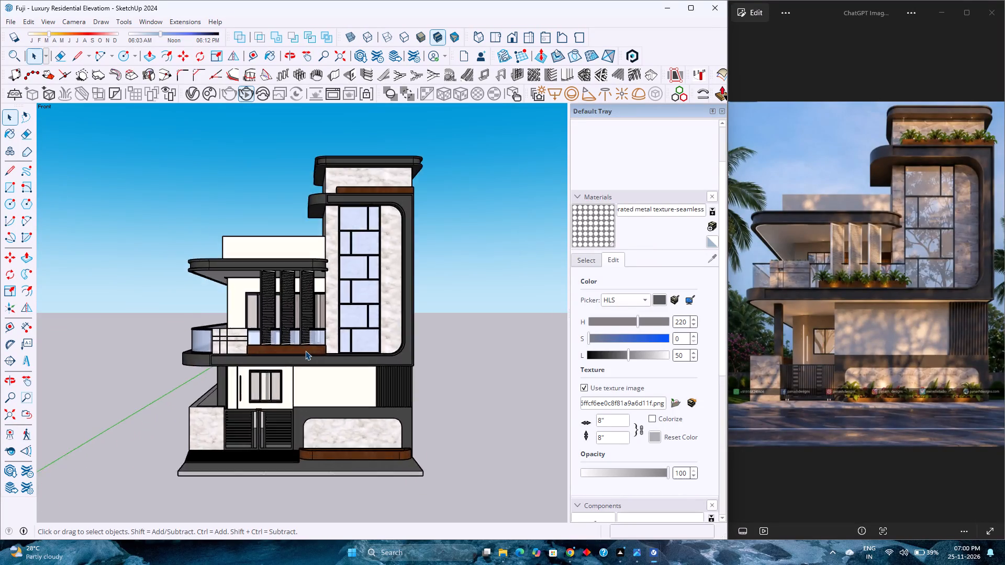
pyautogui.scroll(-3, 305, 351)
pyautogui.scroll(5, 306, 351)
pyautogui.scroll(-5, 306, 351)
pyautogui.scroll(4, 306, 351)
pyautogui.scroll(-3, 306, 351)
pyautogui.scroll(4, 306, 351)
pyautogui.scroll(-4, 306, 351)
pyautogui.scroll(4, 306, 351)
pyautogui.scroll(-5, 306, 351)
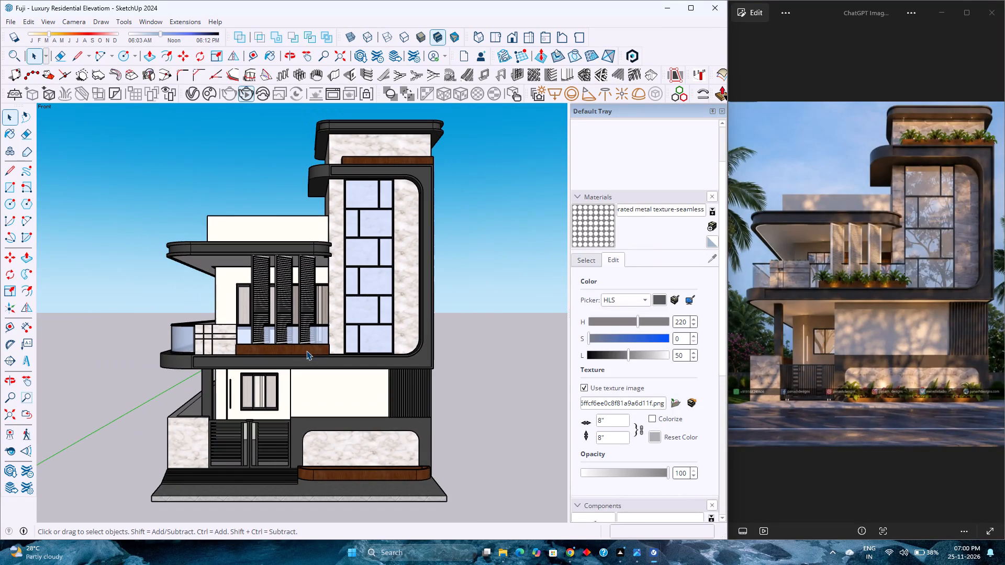
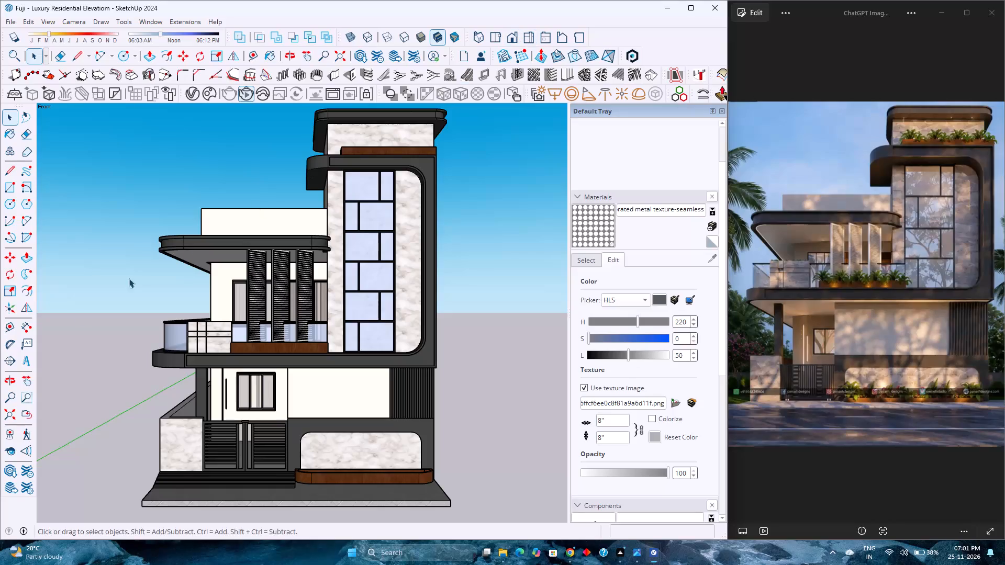
# Fit the whole house in the front view and examine its massing, louvers and tall window against the reference image.
pyautogui.click(8, 417)
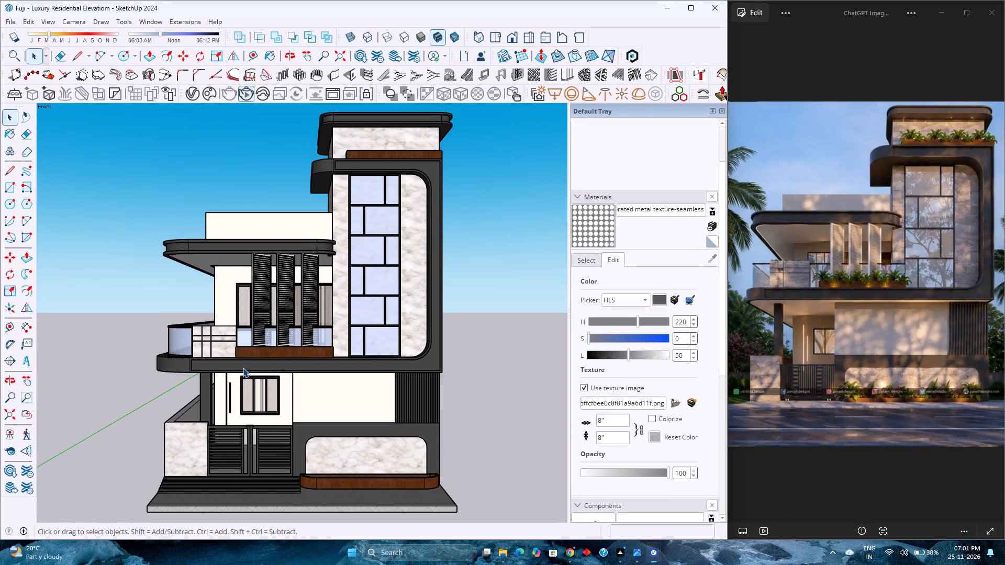
pyautogui.scroll(2, 282, 363)
pyautogui.scroll(-2, 283, 363)
pyautogui.scroll(1, 283, 363)
pyautogui.scroll(-2, 283, 363)
pyautogui.scroll(2, 283, 363)
pyautogui.scroll(-2, 283, 363)
pyautogui.scroll(3, 283, 363)
pyautogui.scroll(-3, 283, 363)
pyautogui.scroll(2, 283, 363)
pyautogui.scroll(-3, 283, 363)
pyautogui.scroll(3, 283, 363)
pyautogui.scroll(-3, 283, 363)
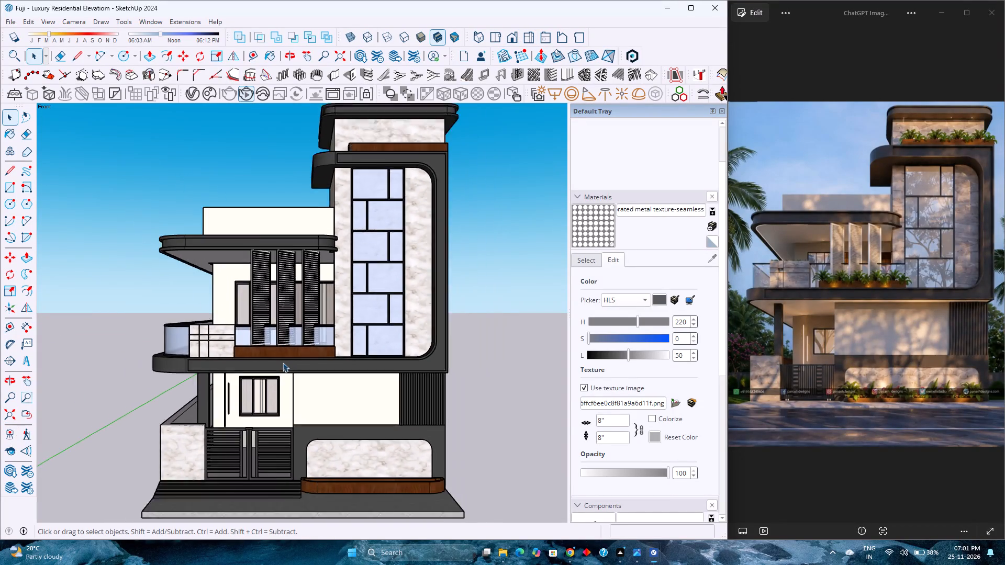
pyautogui.scroll(3, 283, 363)
pyautogui.scroll(-3, 283, 363)
pyautogui.scroll(3, 283, 363)
pyautogui.scroll(-3, 282, 363)
pyautogui.scroll(3, 282, 363)
pyautogui.scroll(-4, 282, 363)
pyautogui.scroll(4, 282, 363)
pyautogui.scroll(-4, 282, 363)
pyautogui.scroll(3, 282, 363)
pyautogui.scroll(-3, 282, 363)
pyautogui.scroll(4, 282, 363)
pyautogui.scroll(-3, 282, 363)
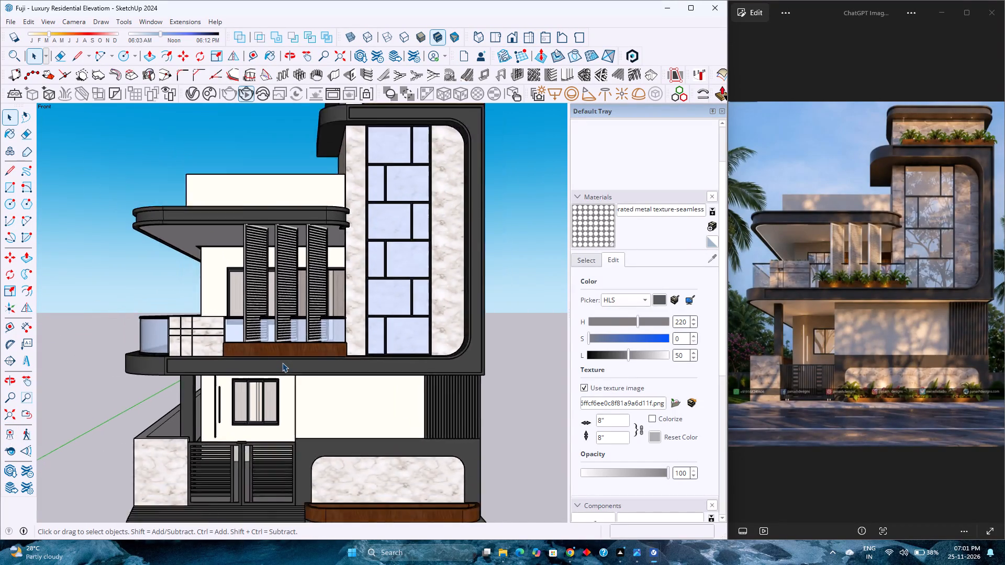
pyautogui.scroll(3, 282, 363)
pyautogui.scroll(-1, 282, 363)
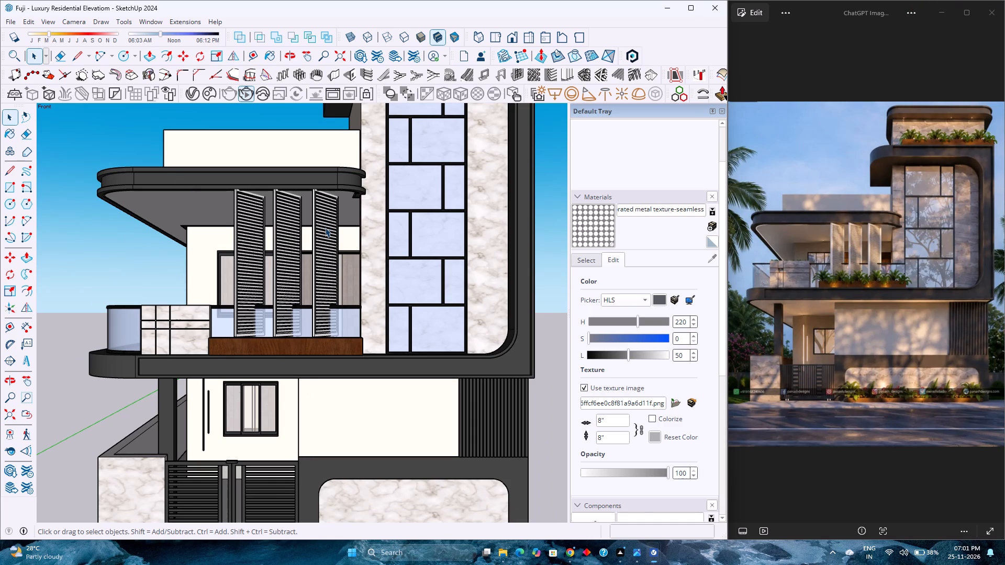
pyautogui.scroll(-2, 286, 309)
pyautogui.scroll(2, 286, 309)
pyautogui.scroll(-3, 286, 309)
pyautogui.scroll(3, 286, 309)
pyautogui.scroll(-7, 286, 309)
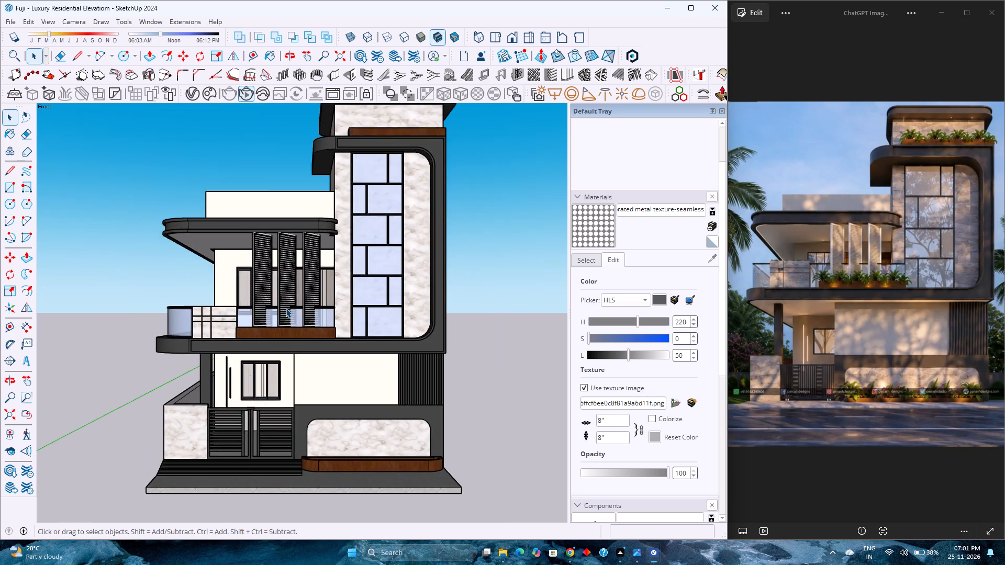
pyautogui.scroll(-8, 286, 308)
pyautogui.scroll(4, 287, 306)
pyautogui.scroll(-1, 288, 302)
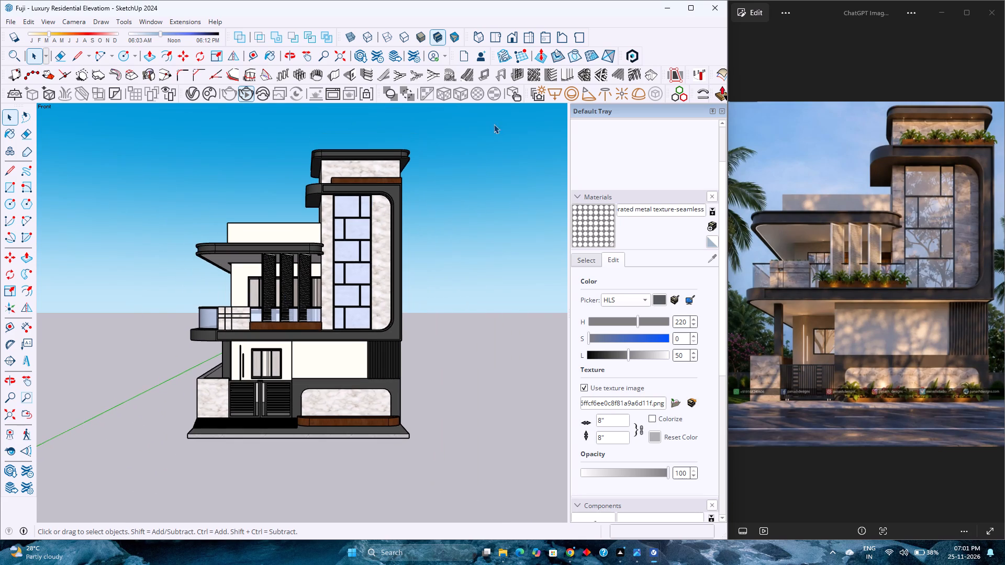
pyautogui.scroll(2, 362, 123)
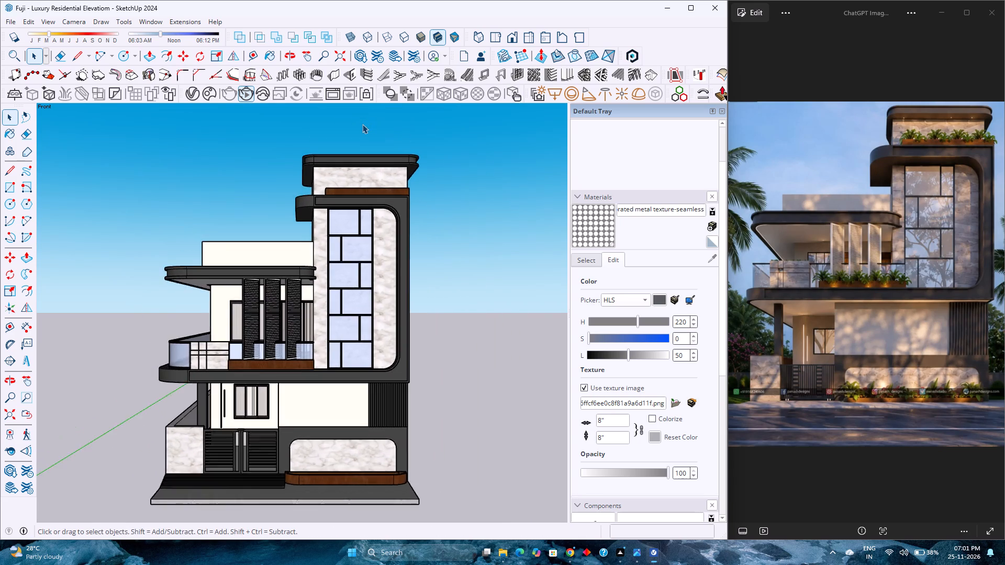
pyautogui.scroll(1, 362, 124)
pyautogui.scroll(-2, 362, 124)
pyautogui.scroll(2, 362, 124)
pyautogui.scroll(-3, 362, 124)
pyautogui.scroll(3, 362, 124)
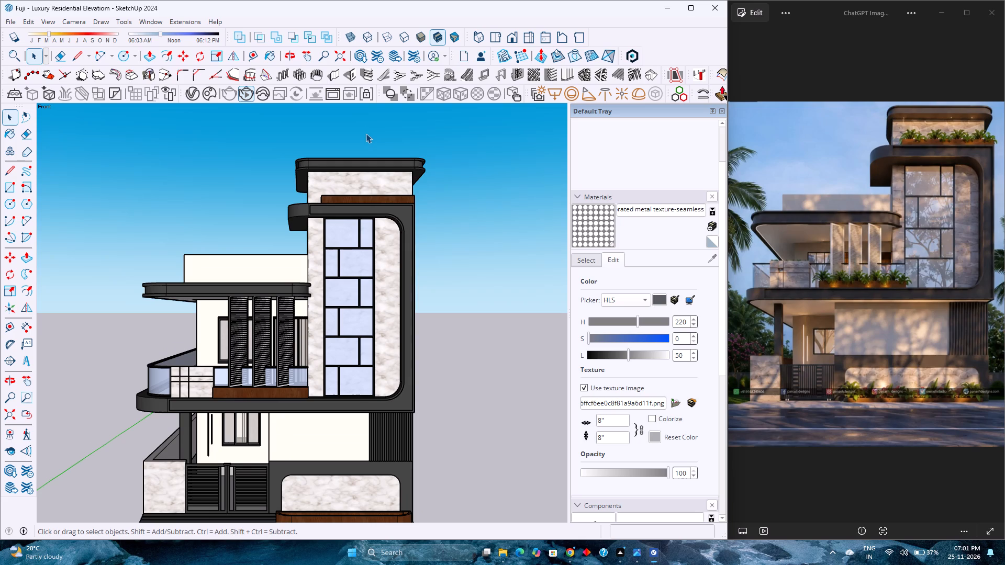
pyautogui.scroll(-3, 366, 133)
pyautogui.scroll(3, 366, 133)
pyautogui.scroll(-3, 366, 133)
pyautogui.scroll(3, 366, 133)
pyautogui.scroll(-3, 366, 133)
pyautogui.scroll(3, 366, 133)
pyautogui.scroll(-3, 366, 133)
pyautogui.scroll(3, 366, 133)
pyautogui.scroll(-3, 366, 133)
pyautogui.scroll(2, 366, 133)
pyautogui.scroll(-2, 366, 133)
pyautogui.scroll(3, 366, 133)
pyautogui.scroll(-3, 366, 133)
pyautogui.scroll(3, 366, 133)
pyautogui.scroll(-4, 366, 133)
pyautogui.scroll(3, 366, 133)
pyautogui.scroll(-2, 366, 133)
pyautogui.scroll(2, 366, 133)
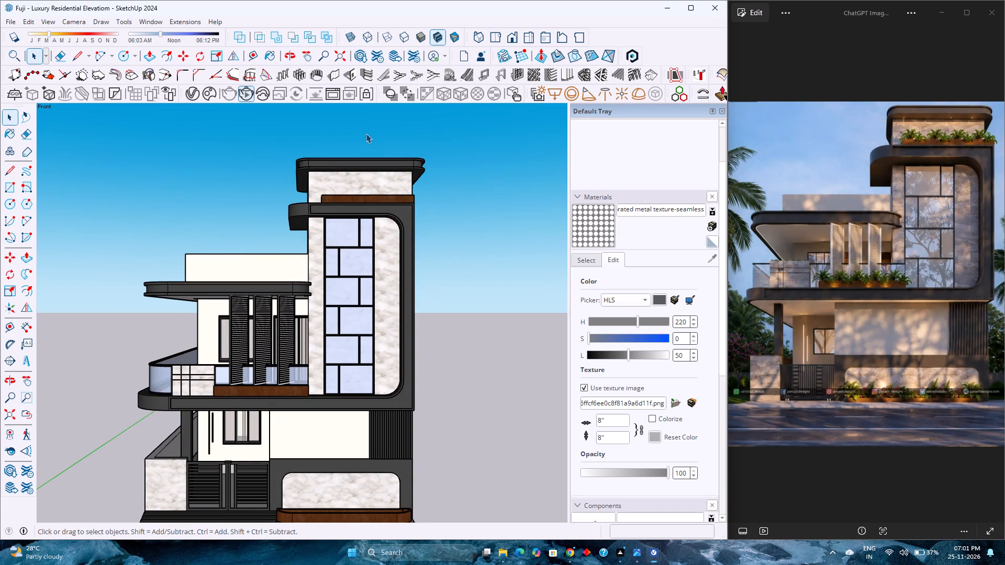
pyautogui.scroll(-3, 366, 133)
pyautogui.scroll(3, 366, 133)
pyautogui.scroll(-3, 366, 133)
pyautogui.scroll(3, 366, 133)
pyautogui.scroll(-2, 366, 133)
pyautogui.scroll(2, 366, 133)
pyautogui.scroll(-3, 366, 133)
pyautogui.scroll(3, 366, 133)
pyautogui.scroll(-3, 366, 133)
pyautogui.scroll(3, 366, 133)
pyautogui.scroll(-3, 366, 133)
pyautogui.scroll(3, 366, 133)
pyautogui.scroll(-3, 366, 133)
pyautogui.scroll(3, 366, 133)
# Examine the first-floor balcony, vertical louvers and wooden planter on the front facade against the reference image.
pyautogui.scroll(-3, 366, 133)
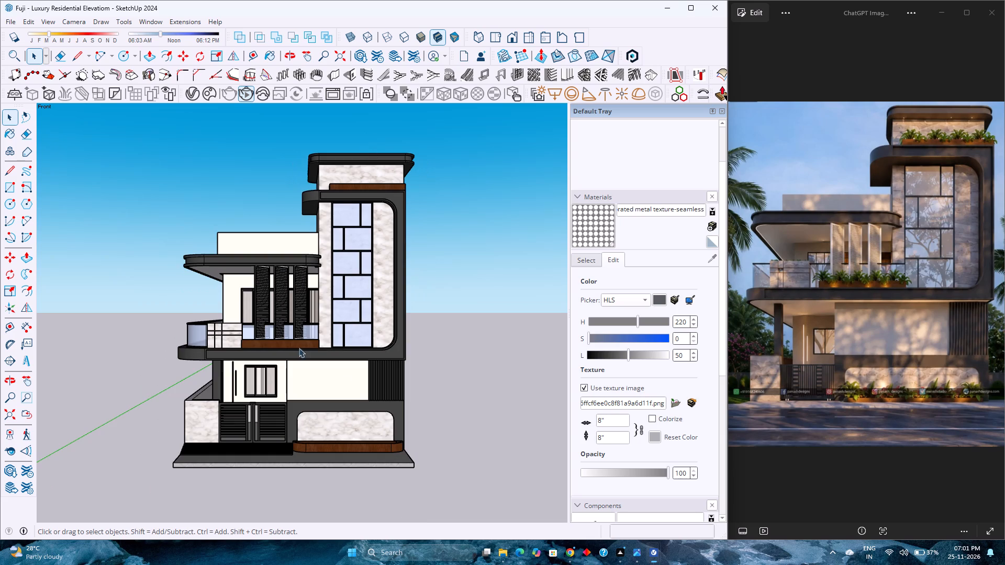
pyautogui.scroll(4, 290, 318)
pyautogui.scroll(-4, 291, 318)
pyautogui.scroll(2, 291, 318)
pyautogui.scroll(-2, 291, 318)
pyautogui.scroll(2, 291, 318)
pyautogui.scroll(-3, 291, 318)
pyautogui.scroll(3, 291, 318)
pyautogui.scroll(-3, 291, 318)
pyautogui.scroll(3, 291, 318)
pyautogui.scroll(-3, 291, 318)
pyautogui.scroll(3, 291, 318)
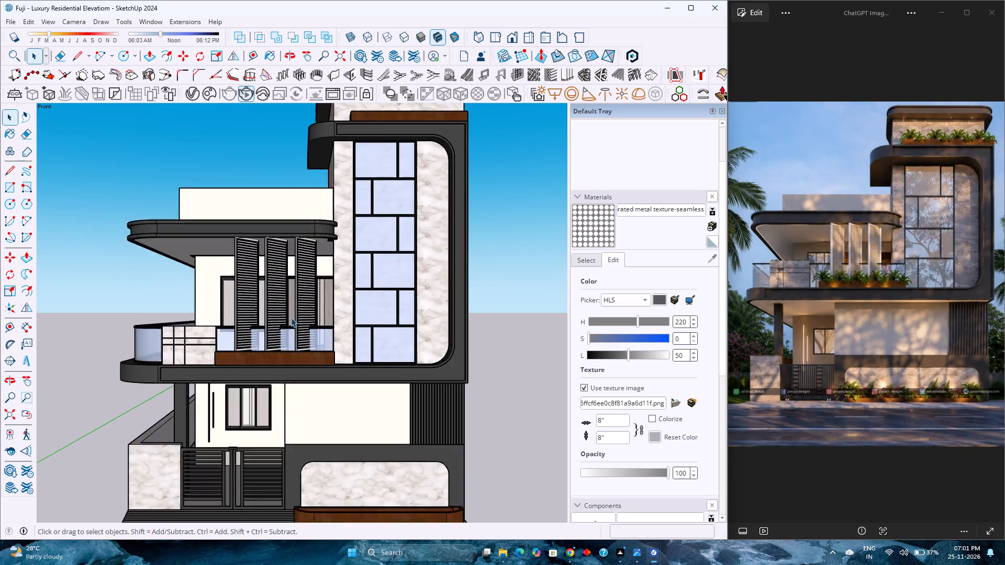
pyautogui.scroll(-3, 291, 318)
pyautogui.scroll(2, 291, 318)
pyautogui.scroll(-2, 291, 318)
pyautogui.scroll(4, 292, 318)
pyautogui.scroll(-4, 292, 318)
pyautogui.scroll(4, 292, 318)
pyautogui.scroll(-3, 292, 318)
pyautogui.scroll(3, 292, 318)
pyautogui.scroll(-4, 292, 318)
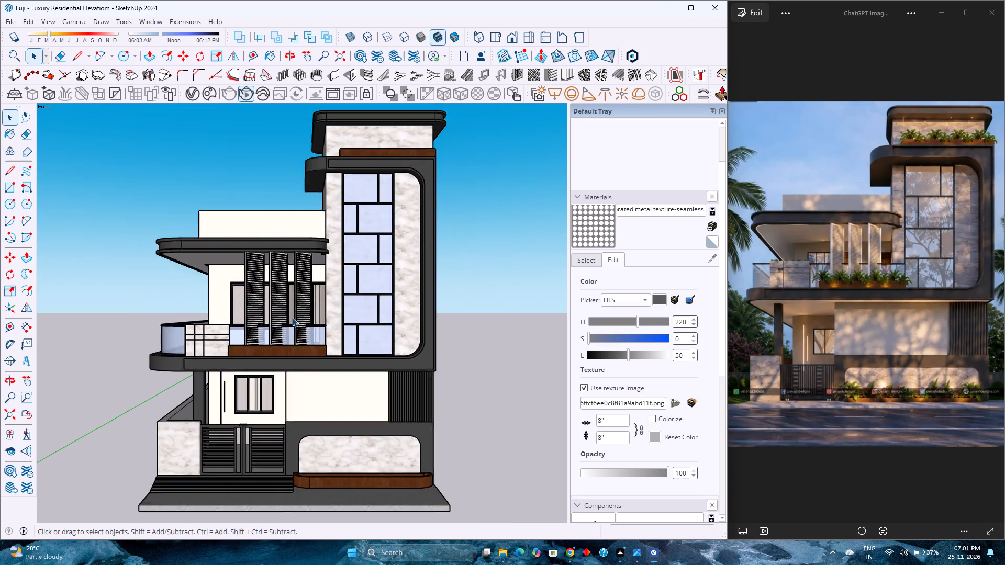
pyautogui.scroll(3, 292, 318)
pyautogui.scroll(-1, 292, 318)
pyautogui.scroll(1, 292, 318)
pyautogui.scroll(-3, 292, 318)
pyautogui.scroll(3, 292, 318)
pyautogui.scroll(-3, 292, 318)
pyautogui.scroll(2, 292, 318)
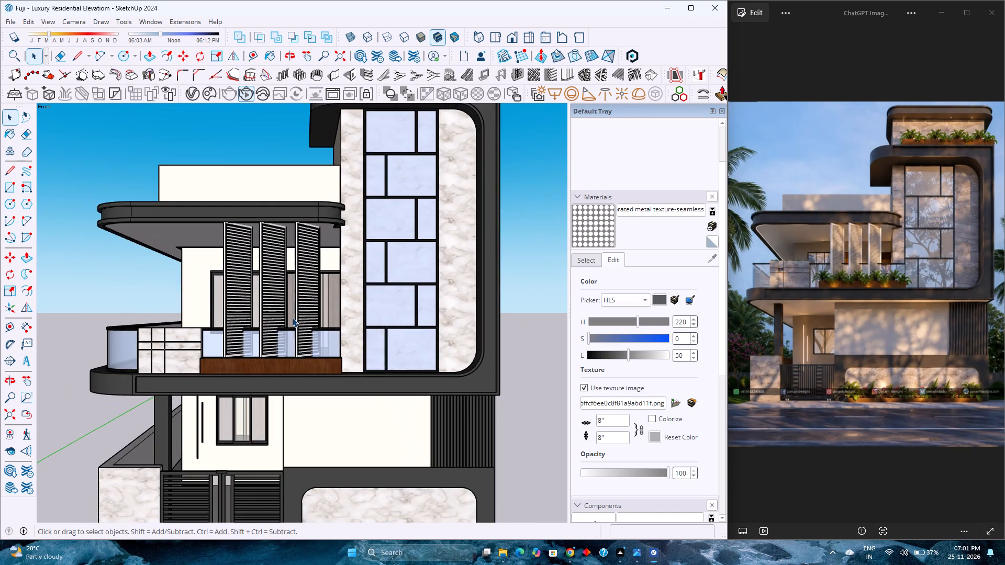
pyautogui.scroll(1, 292, 318)
pyautogui.scroll(-4, 292, 318)
pyautogui.scroll(4, 292, 318)
pyautogui.scroll(-3, 292, 318)
pyautogui.scroll(1, 292, 318)
pyautogui.scroll(-1, 292, 318)
pyautogui.scroll(2, 292, 318)
pyautogui.scroll(-3, 292, 318)
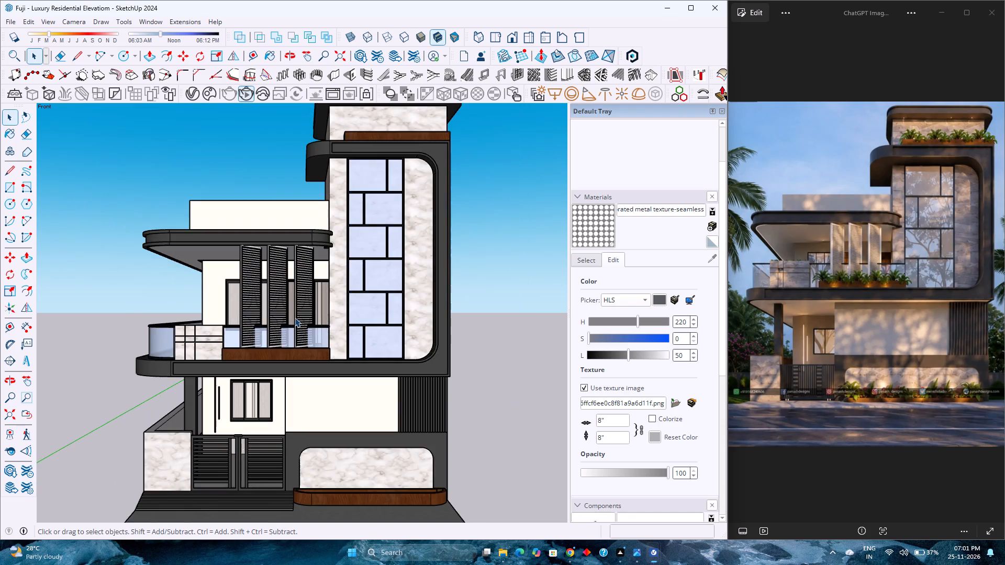
pyautogui.scroll(-3, 295, 318)
pyautogui.scroll(2, 295, 318)
pyautogui.scroll(-3, 295, 318)
pyautogui.scroll(3, 295, 318)
pyautogui.scroll(-2, 295, 318)
pyautogui.scroll(2, 295, 318)
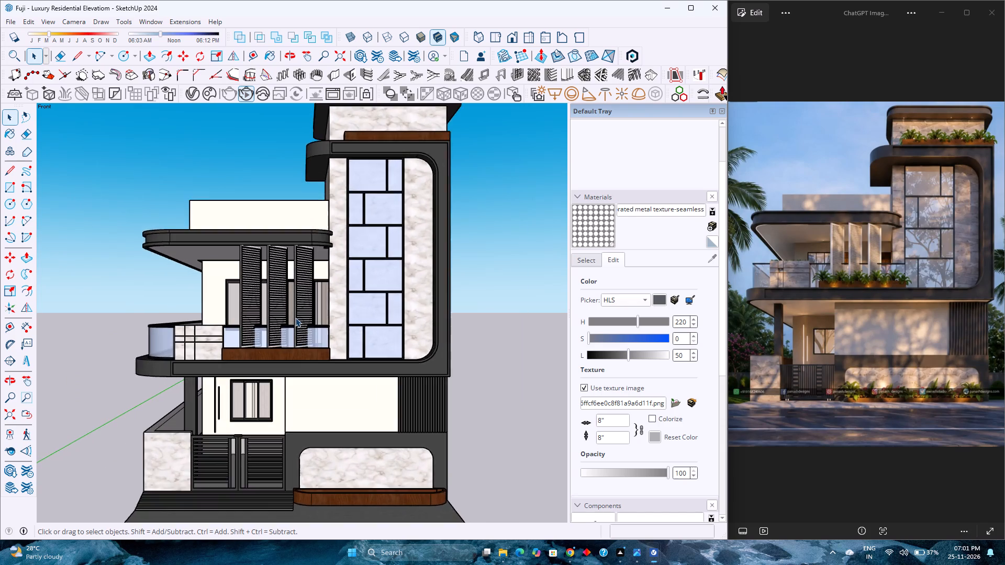
pyautogui.scroll(-2, 295, 318)
pyautogui.scroll(2, 295, 318)
pyautogui.scroll(-2, 295, 318)
pyautogui.scroll(1, 296, 318)
pyautogui.scroll(-7, 296, 318)
pyautogui.scroll(2, 298, 318)
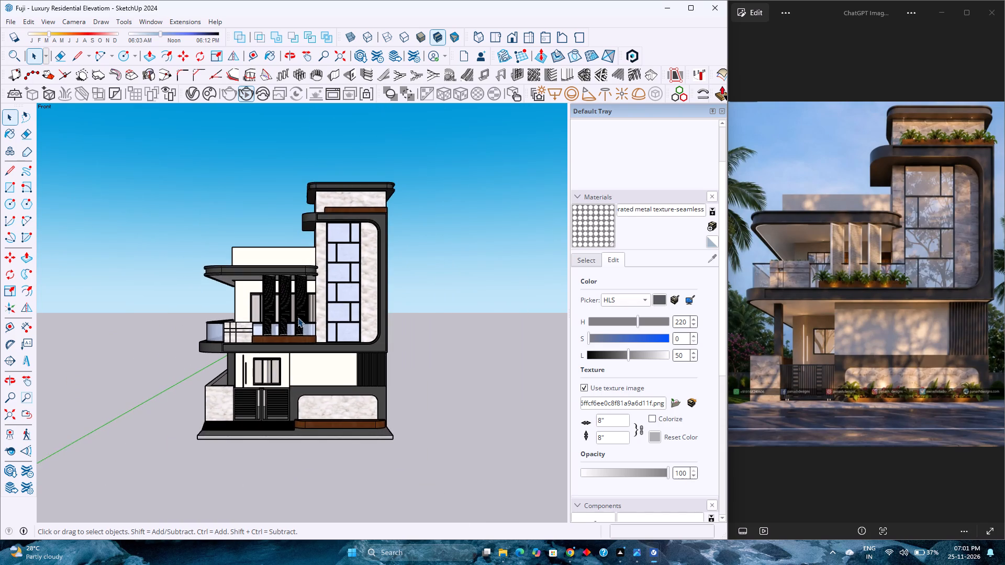
pyautogui.scroll(-4, 298, 318)
pyautogui.scroll(3, 298, 317)
pyautogui.scroll(-3, 298, 316)
pyautogui.scroll(2, 298, 316)
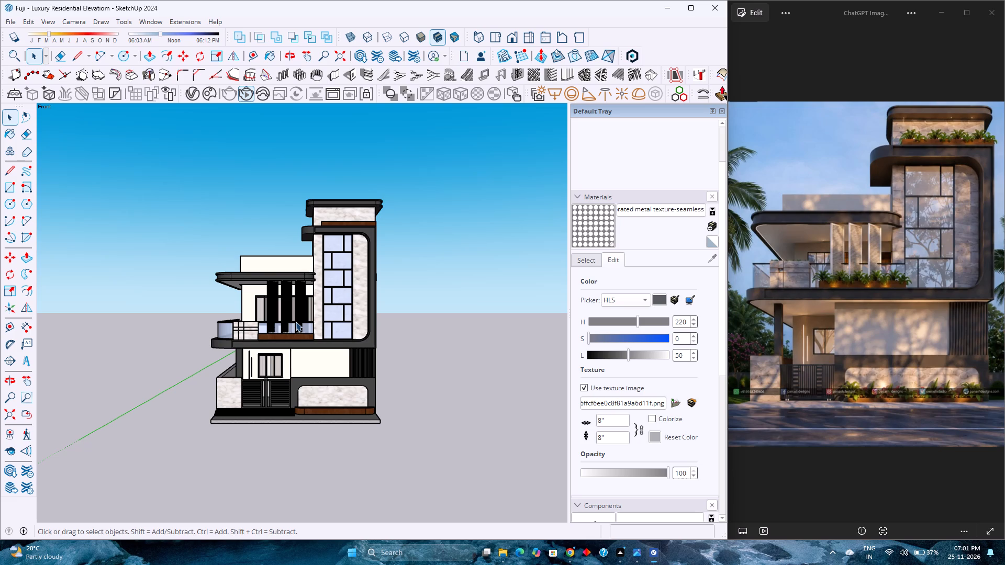
pyautogui.scroll(-3, 316, 315)
pyautogui.scroll(3, 316, 315)
# Fit the whole house in view again and review the overall front elevation and its material finishes against the reference image.
pyautogui.click(8, 411)
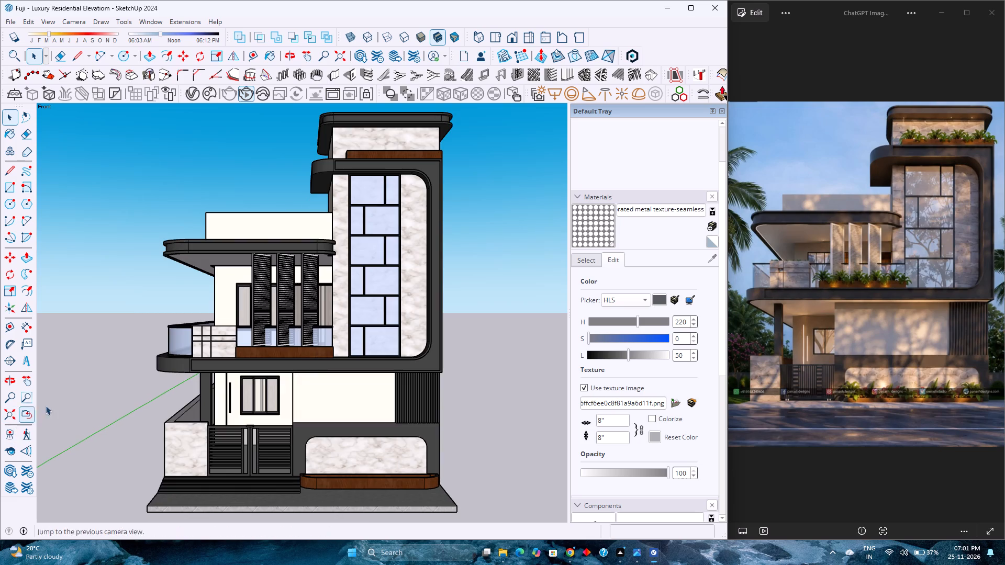
pyautogui.scroll(-2, 315, 359)
pyautogui.scroll(2, 315, 359)
pyautogui.scroll(-1, 315, 359)
pyautogui.scroll(2, 315, 359)
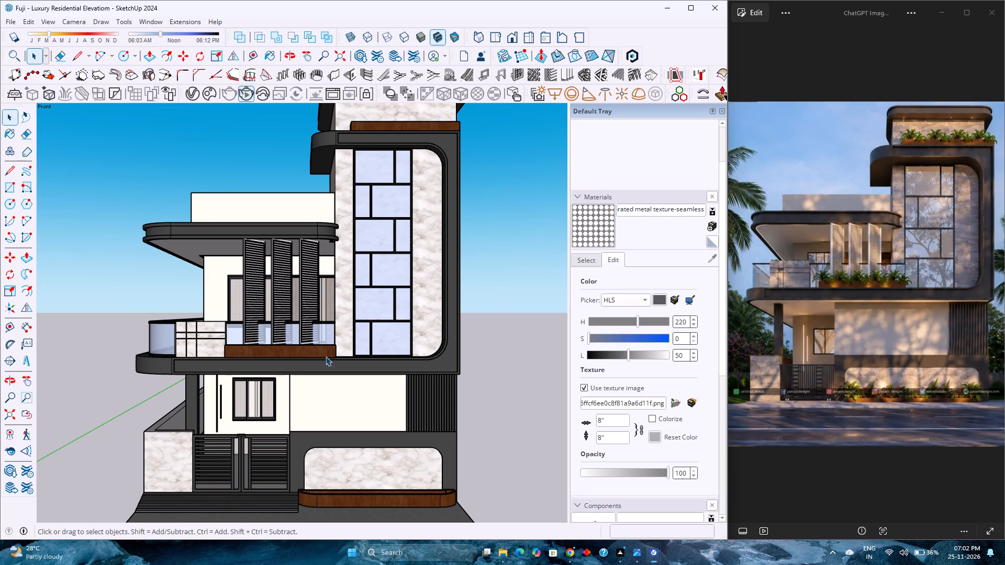
pyautogui.scroll(-3, 320, 243)
pyautogui.scroll(3, 325, 251)
pyautogui.scroll(-3, 325, 251)
pyautogui.scroll(2, 325, 251)
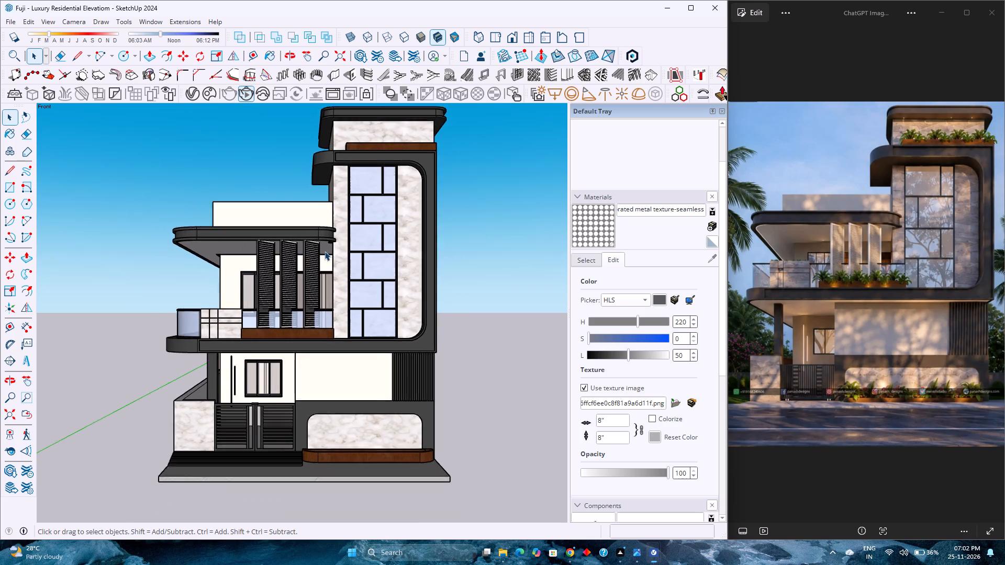
pyautogui.scroll(-4, 325, 251)
pyautogui.scroll(3, 325, 251)
pyautogui.scroll(-3, 325, 251)
pyautogui.scroll(3, 325, 251)
pyautogui.scroll(-3, 325, 251)
pyautogui.scroll(2, 325, 251)
pyautogui.scroll(-2, 325, 251)
pyautogui.scroll(3, 325, 251)
pyautogui.scroll(-3, 325, 251)
pyautogui.scroll(3, 325, 251)
pyautogui.scroll(-3, 325, 251)
pyautogui.scroll(3, 325, 251)
pyautogui.scroll(-3, 325, 251)
pyautogui.scroll(2, 325, 251)
pyautogui.scroll(-3, 325, 251)
pyautogui.scroll(4, 325, 251)
pyautogui.scroll(-4, 325, 251)
pyautogui.scroll(3, 325, 251)
pyautogui.scroll(-3, 325, 251)
pyautogui.scroll(3, 325, 251)
pyautogui.scroll(-2, 325, 251)
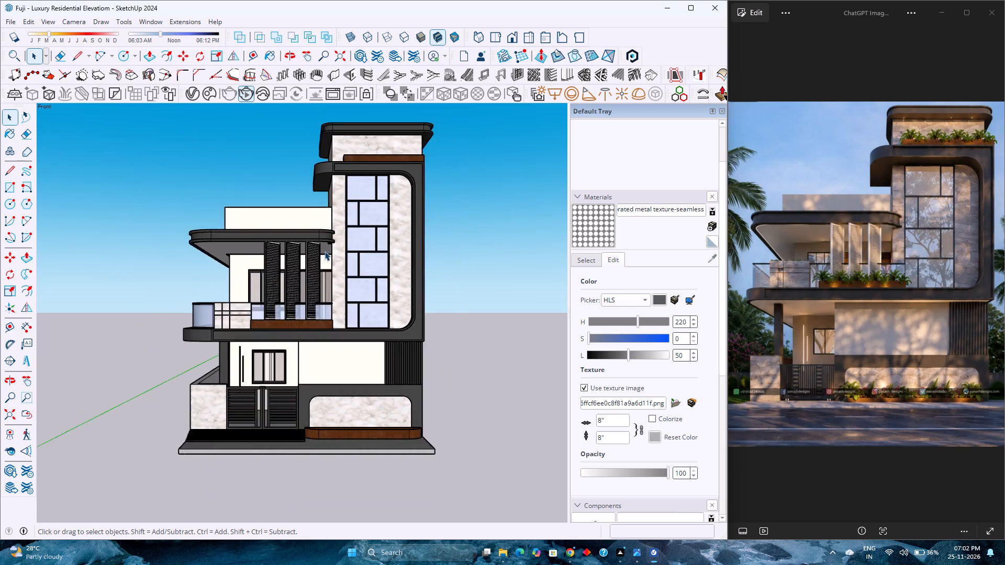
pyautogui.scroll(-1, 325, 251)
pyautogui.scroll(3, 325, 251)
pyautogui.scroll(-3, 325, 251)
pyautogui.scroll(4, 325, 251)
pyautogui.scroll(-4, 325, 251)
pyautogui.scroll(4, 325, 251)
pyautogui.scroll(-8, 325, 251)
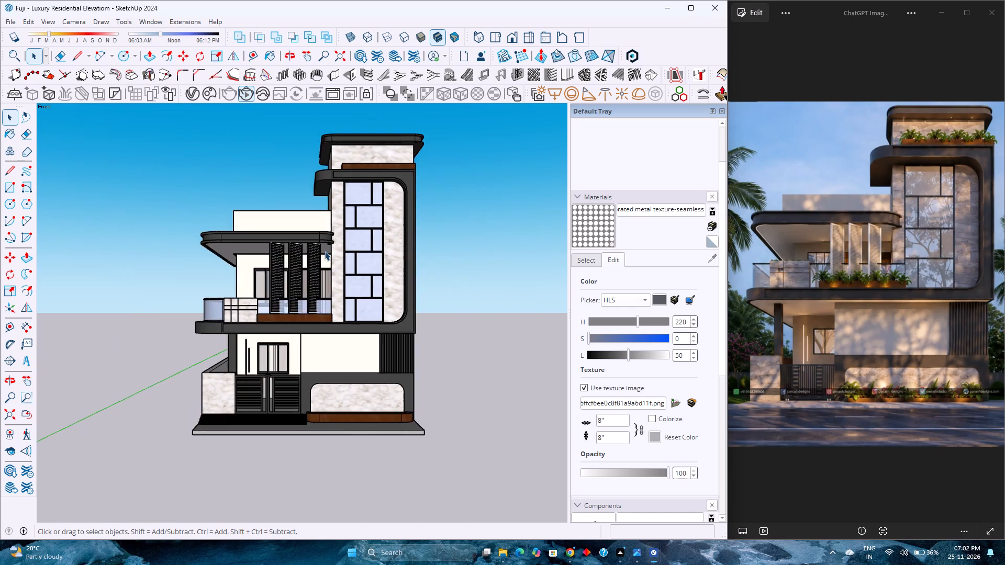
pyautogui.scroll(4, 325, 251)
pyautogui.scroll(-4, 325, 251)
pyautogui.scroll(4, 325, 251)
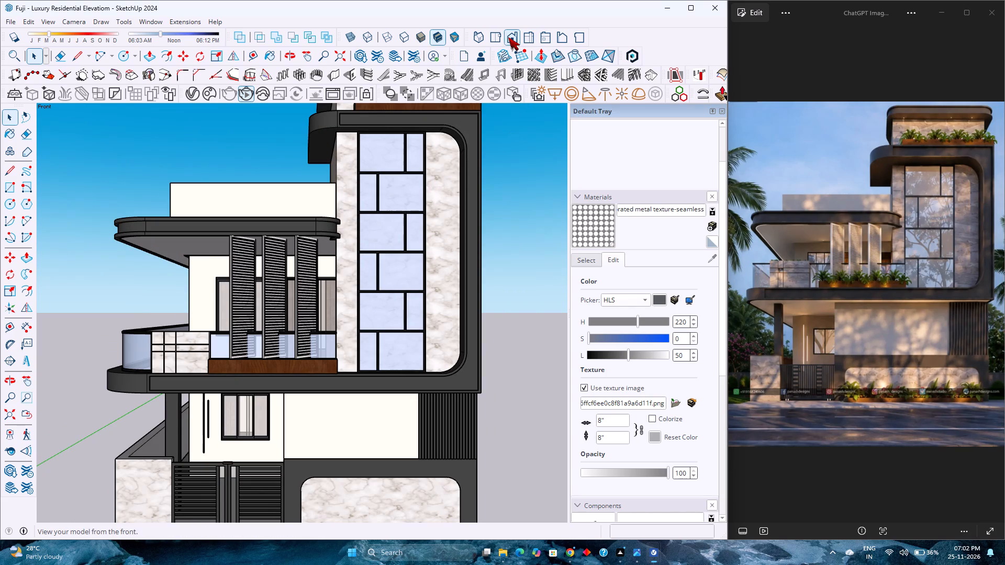
# Return to the standard front view and compare the house's proportions and tall window tower with the reference image.
pyautogui.click(508, 37)
pyautogui.scroll(-7, 367, 312)
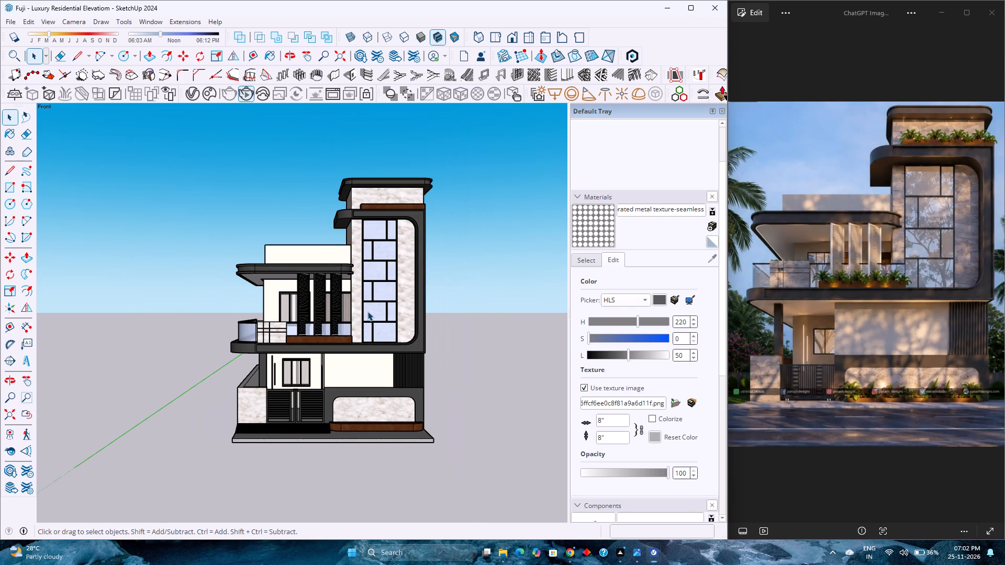
pyautogui.scroll(2, 368, 309)
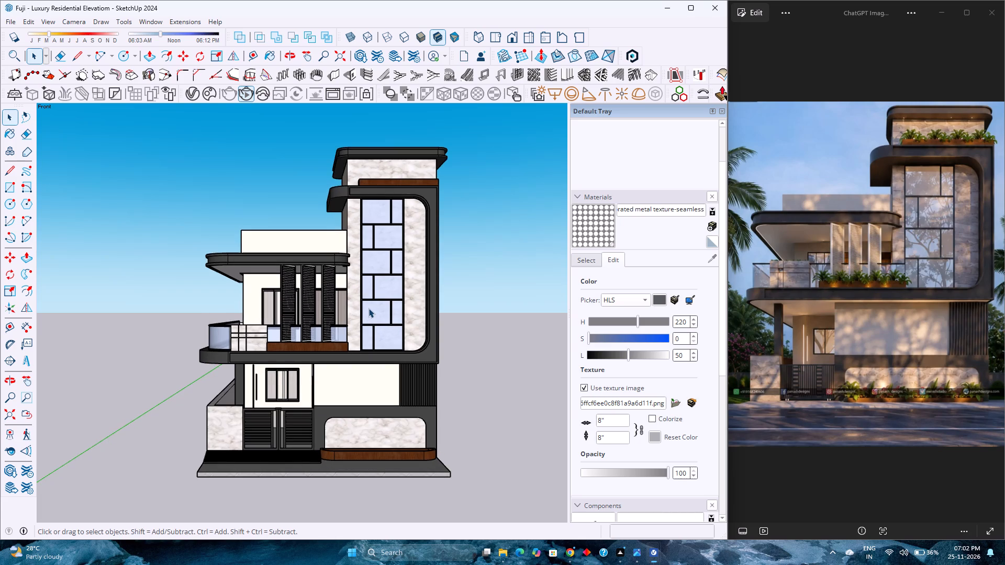
pyautogui.scroll(1, 370, 307)
pyautogui.scroll(-3, 370, 307)
pyautogui.scroll(2, 370, 307)
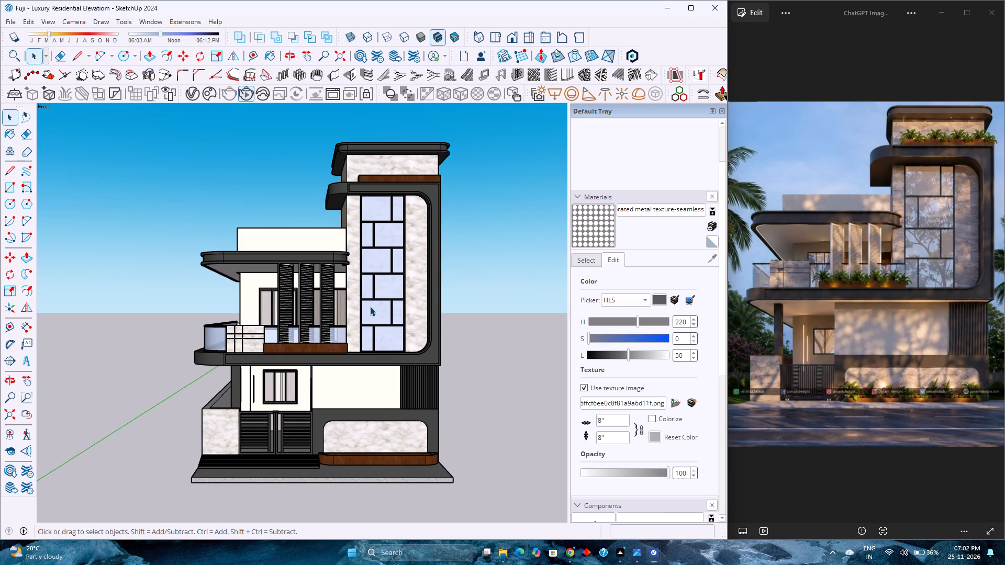
pyautogui.scroll(-2, 370, 307)
pyautogui.scroll(2, 370, 307)
pyautogui.scroll(-2, 370, 307)
pyautogui.scroll(2, 370, 307)
pyautogui.scroll(-3, 370, 307)
pyautogui.scroll(3, 370, 307)
pyautogui.scroll(-3, 370, 307)
pyautogui.scroll(3, 370, 307)
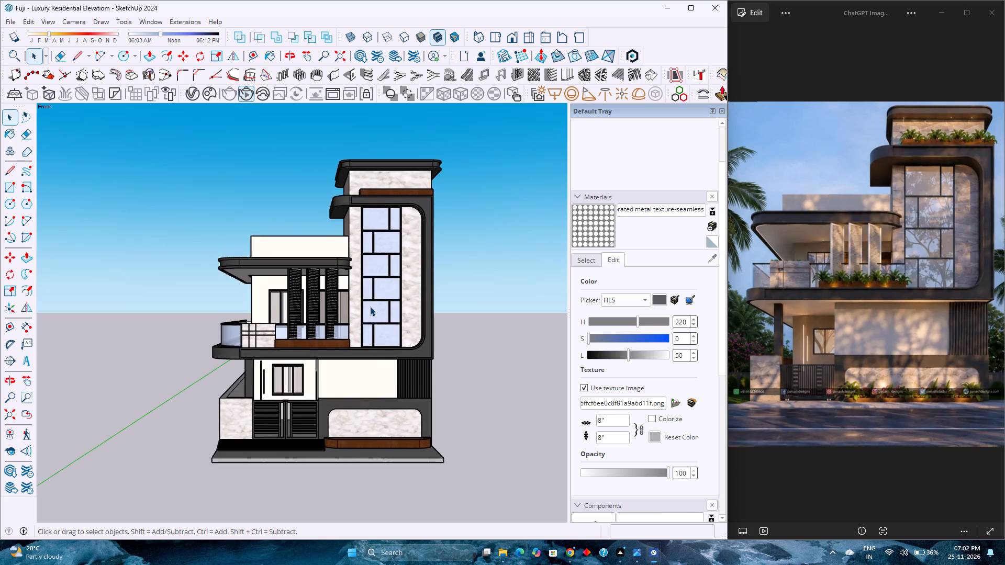
pyautogui.scroll(3, 370, 307)
pyautogui.scroll(-2, 370, 307)
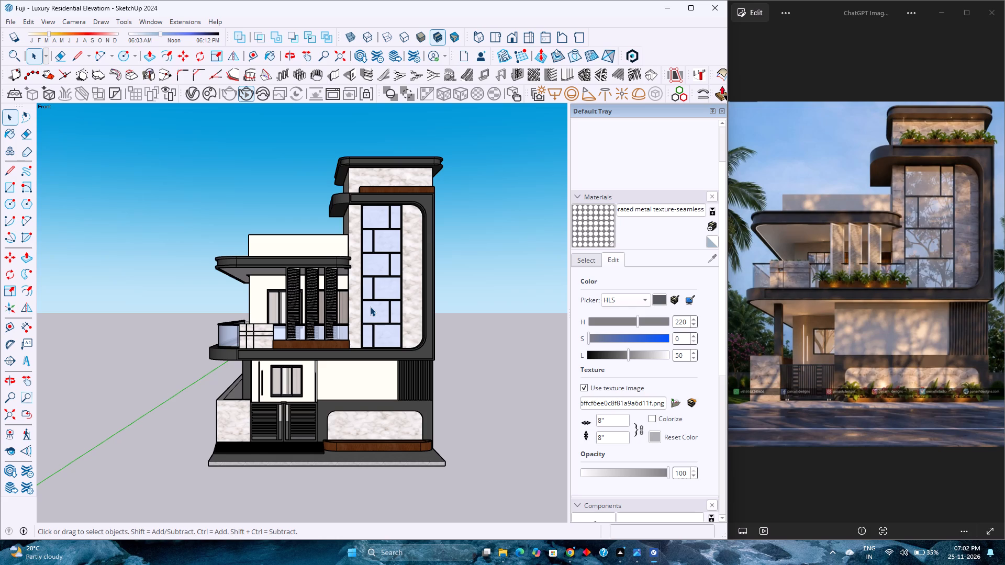
pyautogui.scroll(1, 371, 371)
pyautogui.scroll(-4, 370, 357)
pyautogui.scroll(3, 370, 357)
pyautogui.scroll(-3, 370, 357)
pyautogui.scroll(3, 370, 357)
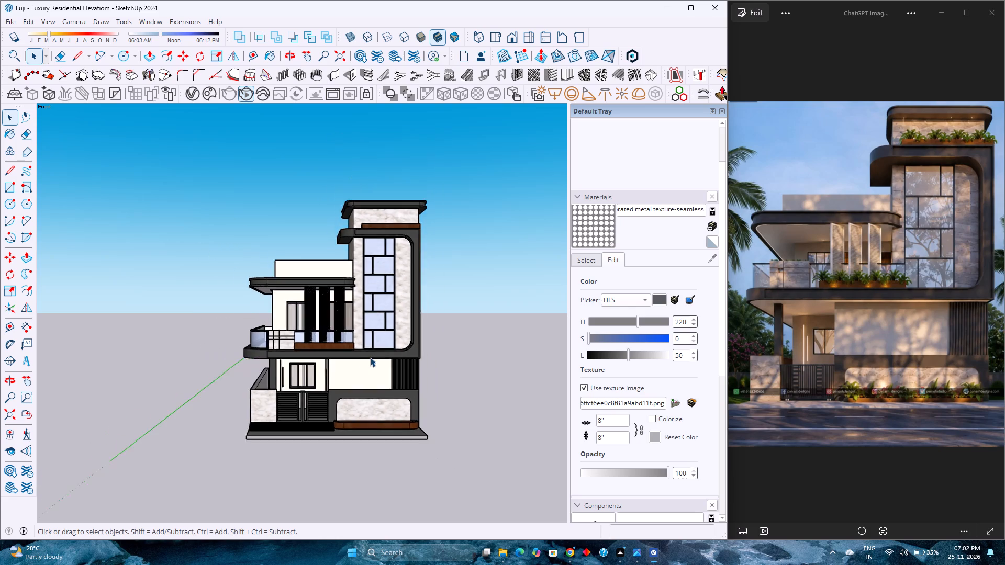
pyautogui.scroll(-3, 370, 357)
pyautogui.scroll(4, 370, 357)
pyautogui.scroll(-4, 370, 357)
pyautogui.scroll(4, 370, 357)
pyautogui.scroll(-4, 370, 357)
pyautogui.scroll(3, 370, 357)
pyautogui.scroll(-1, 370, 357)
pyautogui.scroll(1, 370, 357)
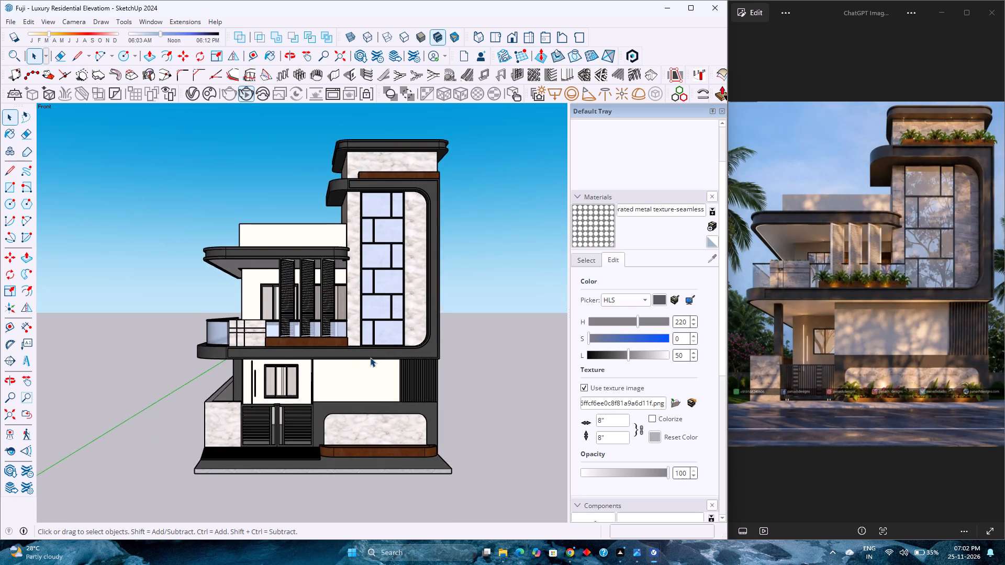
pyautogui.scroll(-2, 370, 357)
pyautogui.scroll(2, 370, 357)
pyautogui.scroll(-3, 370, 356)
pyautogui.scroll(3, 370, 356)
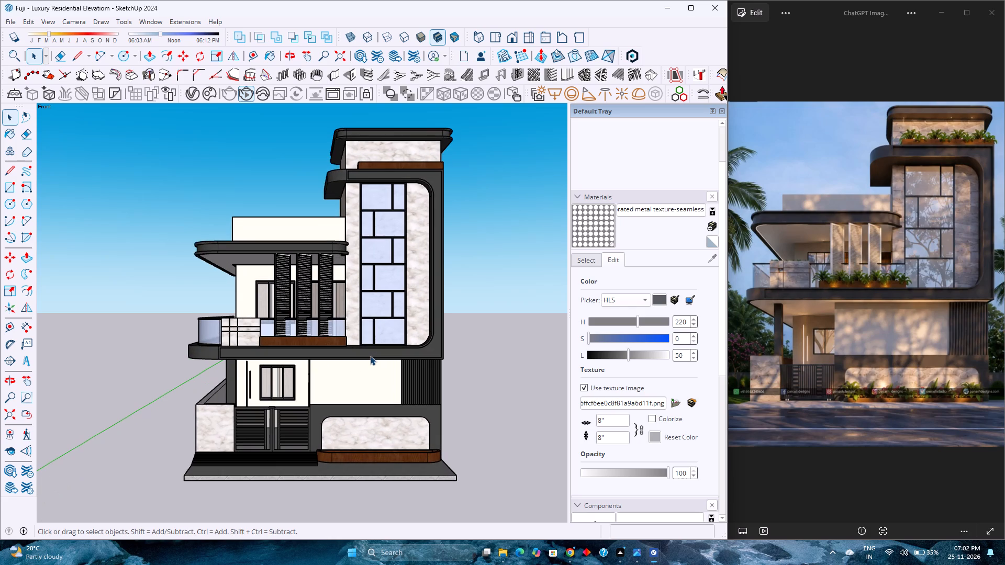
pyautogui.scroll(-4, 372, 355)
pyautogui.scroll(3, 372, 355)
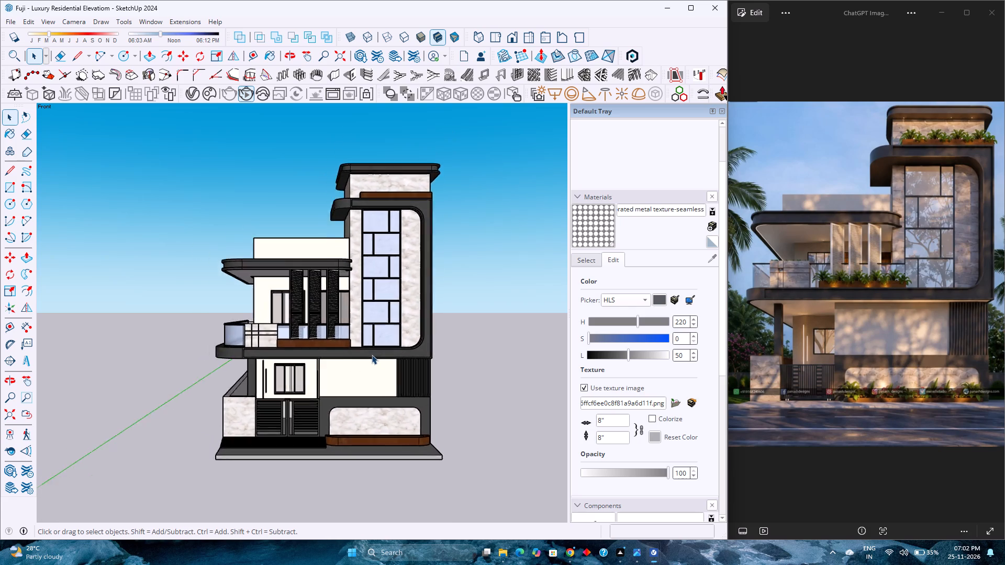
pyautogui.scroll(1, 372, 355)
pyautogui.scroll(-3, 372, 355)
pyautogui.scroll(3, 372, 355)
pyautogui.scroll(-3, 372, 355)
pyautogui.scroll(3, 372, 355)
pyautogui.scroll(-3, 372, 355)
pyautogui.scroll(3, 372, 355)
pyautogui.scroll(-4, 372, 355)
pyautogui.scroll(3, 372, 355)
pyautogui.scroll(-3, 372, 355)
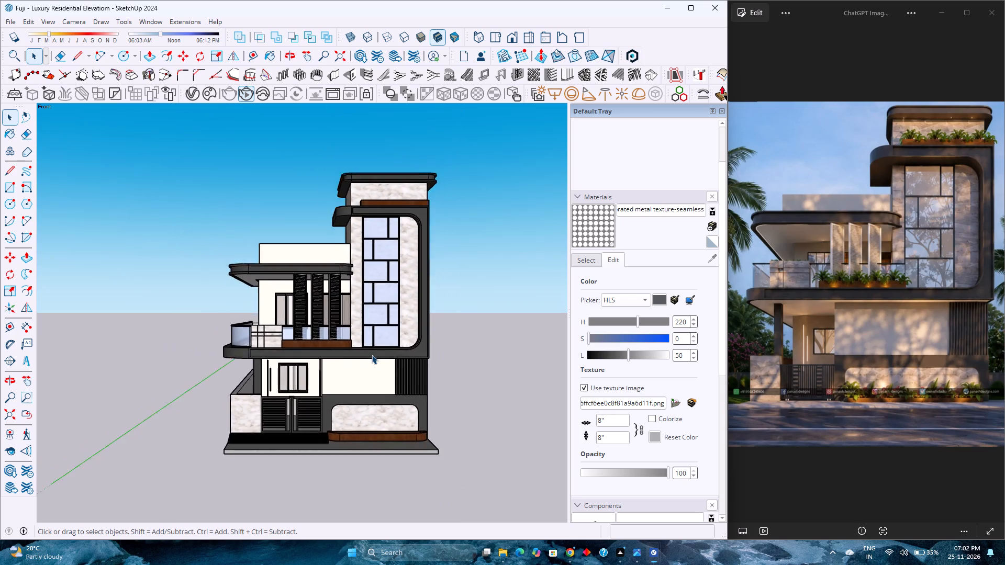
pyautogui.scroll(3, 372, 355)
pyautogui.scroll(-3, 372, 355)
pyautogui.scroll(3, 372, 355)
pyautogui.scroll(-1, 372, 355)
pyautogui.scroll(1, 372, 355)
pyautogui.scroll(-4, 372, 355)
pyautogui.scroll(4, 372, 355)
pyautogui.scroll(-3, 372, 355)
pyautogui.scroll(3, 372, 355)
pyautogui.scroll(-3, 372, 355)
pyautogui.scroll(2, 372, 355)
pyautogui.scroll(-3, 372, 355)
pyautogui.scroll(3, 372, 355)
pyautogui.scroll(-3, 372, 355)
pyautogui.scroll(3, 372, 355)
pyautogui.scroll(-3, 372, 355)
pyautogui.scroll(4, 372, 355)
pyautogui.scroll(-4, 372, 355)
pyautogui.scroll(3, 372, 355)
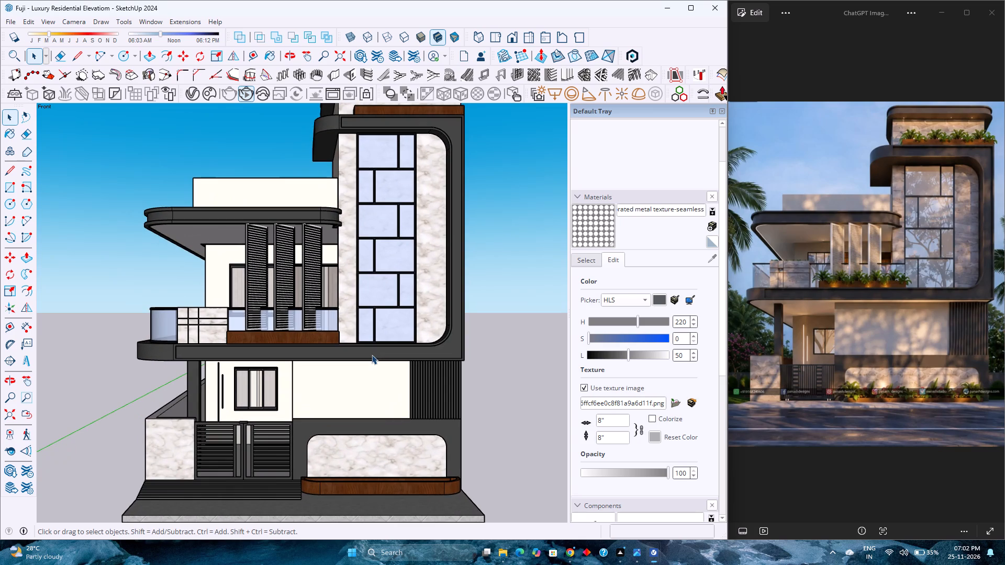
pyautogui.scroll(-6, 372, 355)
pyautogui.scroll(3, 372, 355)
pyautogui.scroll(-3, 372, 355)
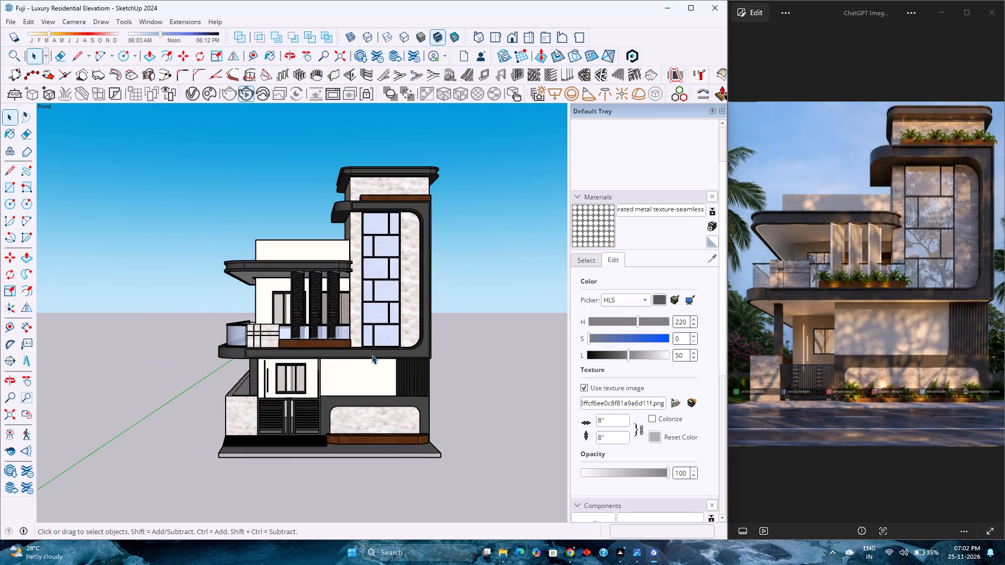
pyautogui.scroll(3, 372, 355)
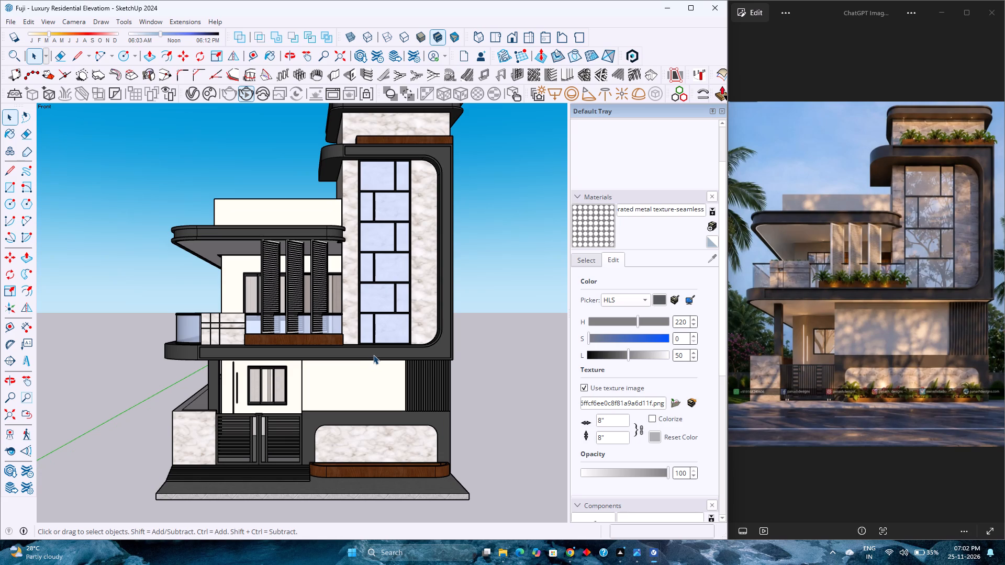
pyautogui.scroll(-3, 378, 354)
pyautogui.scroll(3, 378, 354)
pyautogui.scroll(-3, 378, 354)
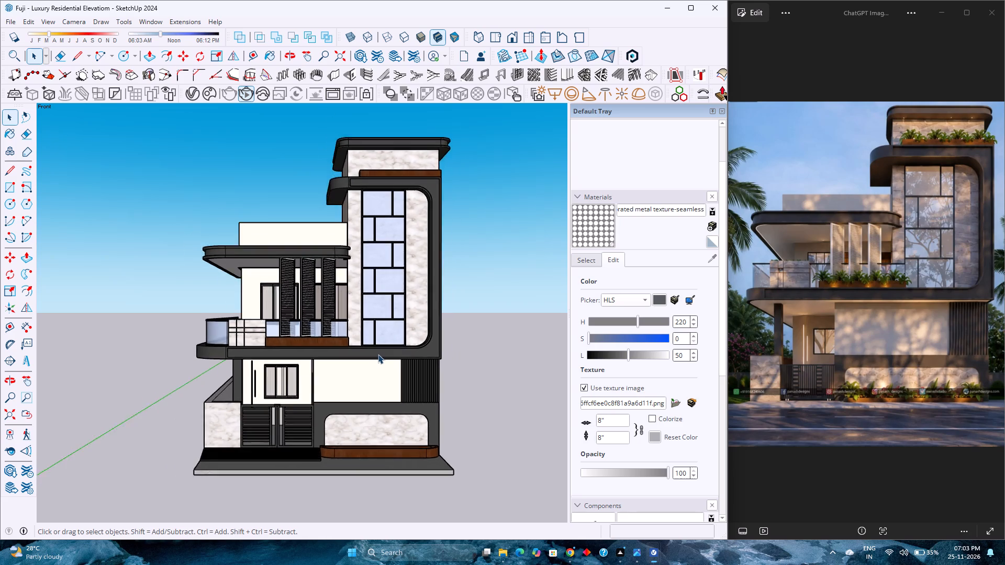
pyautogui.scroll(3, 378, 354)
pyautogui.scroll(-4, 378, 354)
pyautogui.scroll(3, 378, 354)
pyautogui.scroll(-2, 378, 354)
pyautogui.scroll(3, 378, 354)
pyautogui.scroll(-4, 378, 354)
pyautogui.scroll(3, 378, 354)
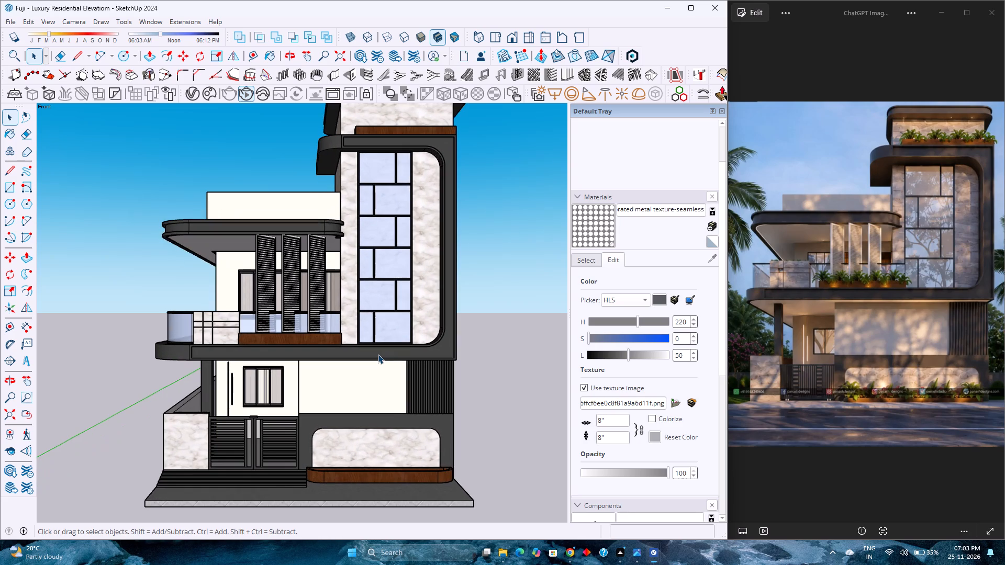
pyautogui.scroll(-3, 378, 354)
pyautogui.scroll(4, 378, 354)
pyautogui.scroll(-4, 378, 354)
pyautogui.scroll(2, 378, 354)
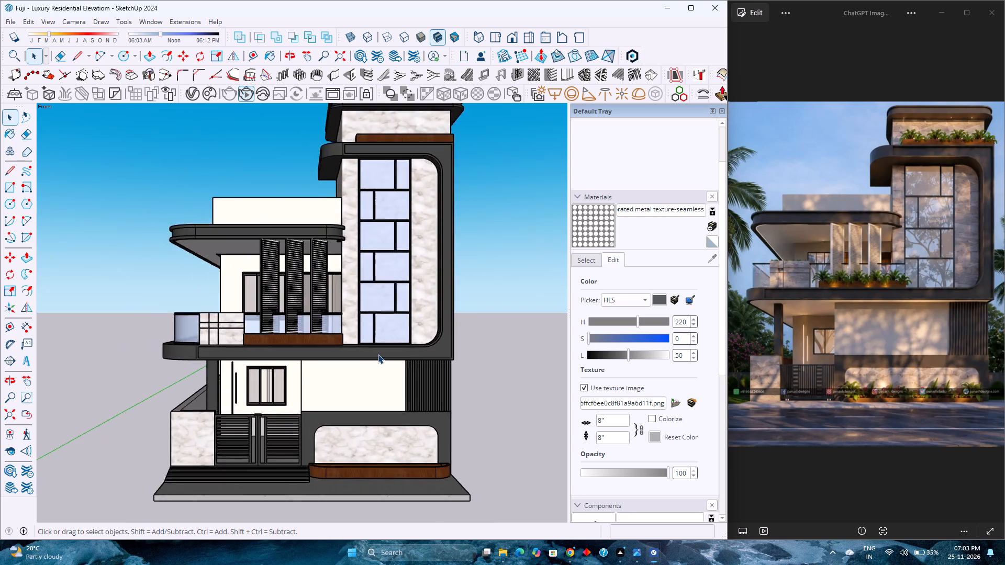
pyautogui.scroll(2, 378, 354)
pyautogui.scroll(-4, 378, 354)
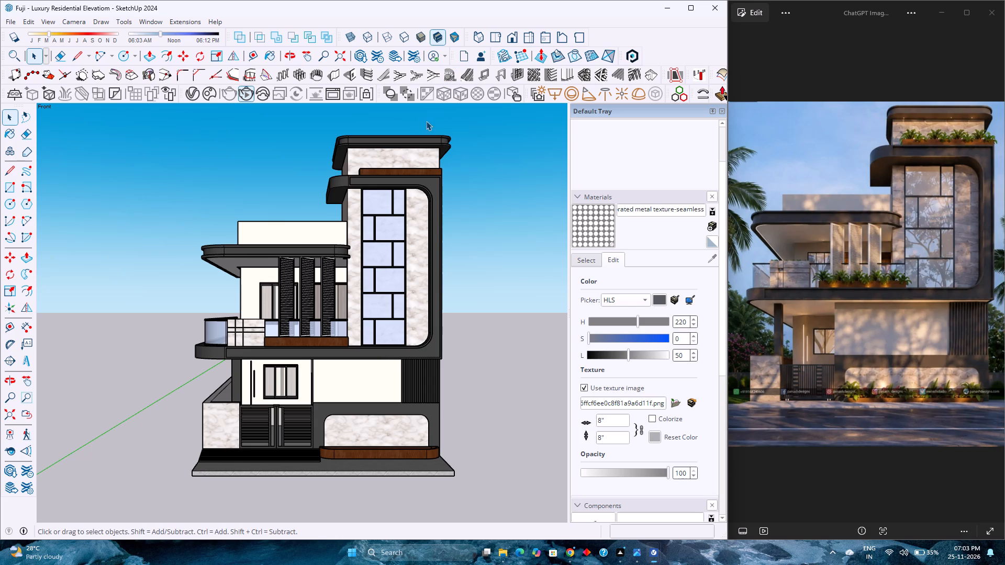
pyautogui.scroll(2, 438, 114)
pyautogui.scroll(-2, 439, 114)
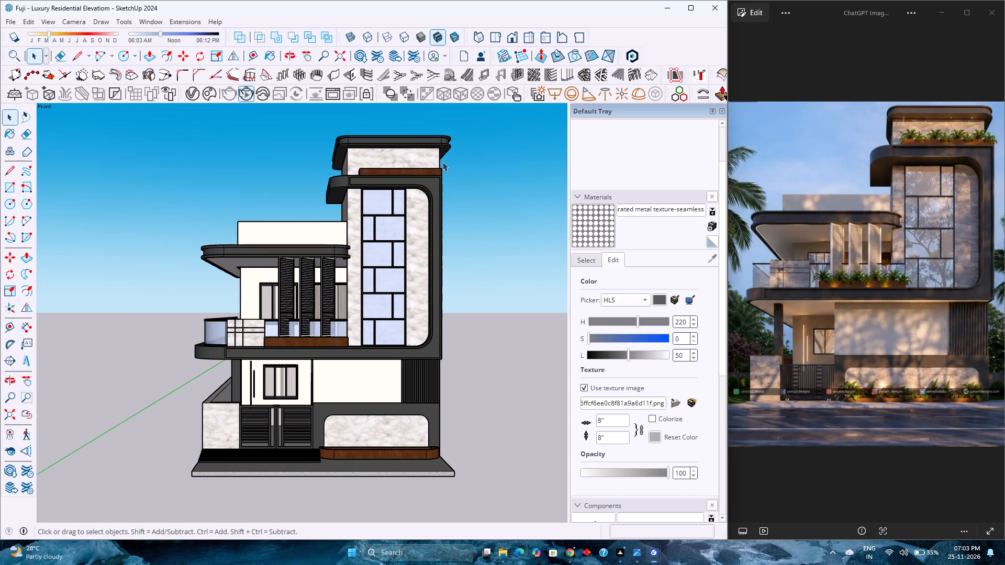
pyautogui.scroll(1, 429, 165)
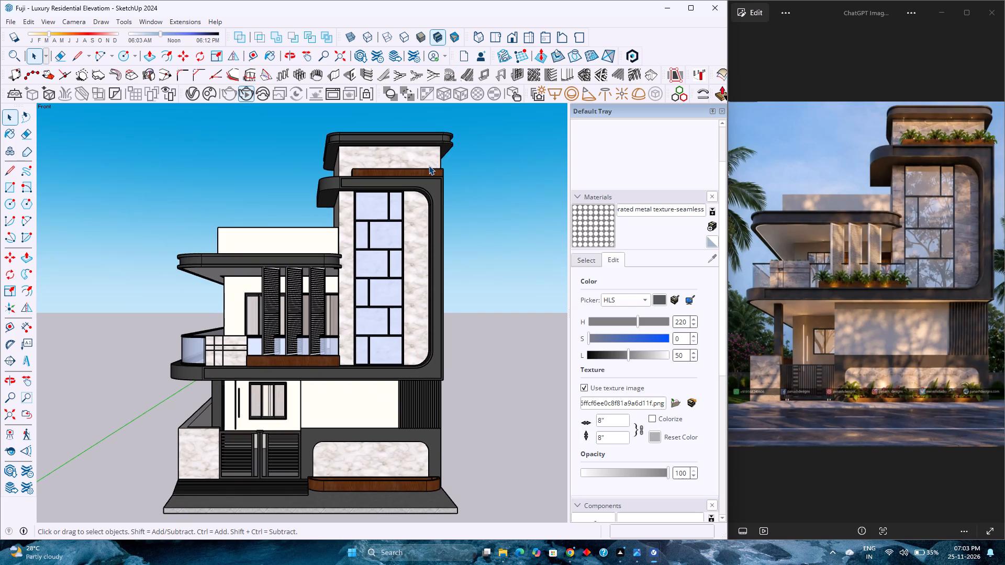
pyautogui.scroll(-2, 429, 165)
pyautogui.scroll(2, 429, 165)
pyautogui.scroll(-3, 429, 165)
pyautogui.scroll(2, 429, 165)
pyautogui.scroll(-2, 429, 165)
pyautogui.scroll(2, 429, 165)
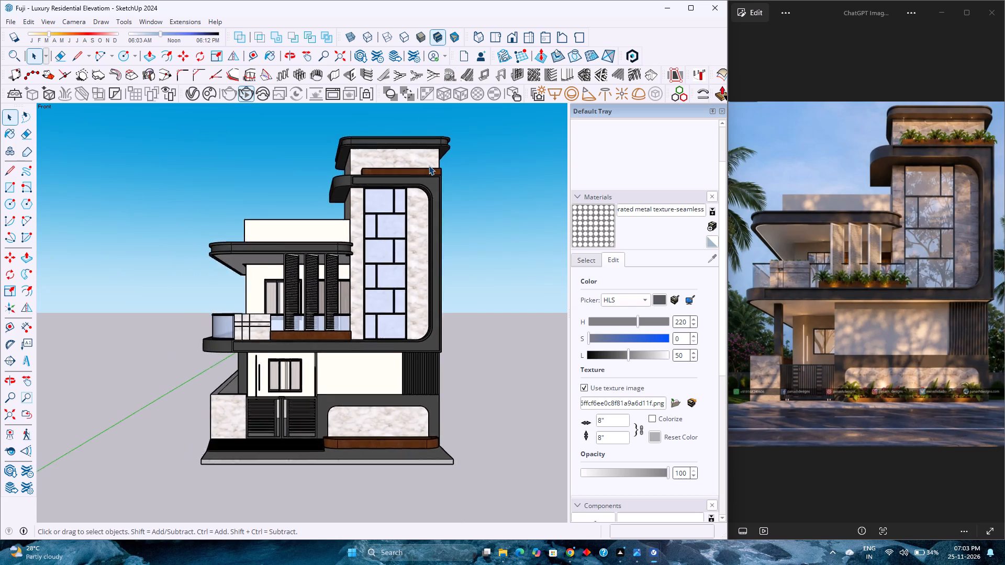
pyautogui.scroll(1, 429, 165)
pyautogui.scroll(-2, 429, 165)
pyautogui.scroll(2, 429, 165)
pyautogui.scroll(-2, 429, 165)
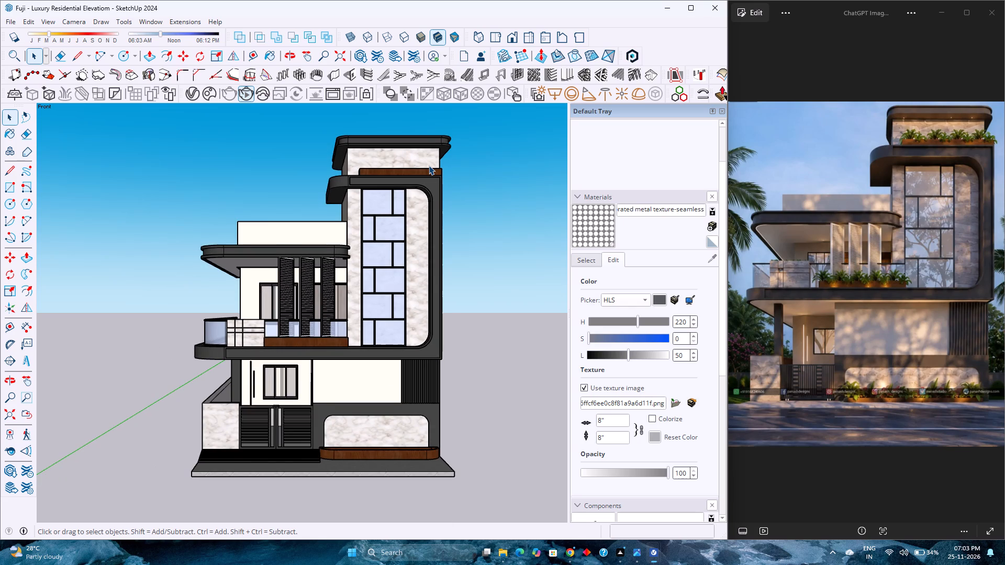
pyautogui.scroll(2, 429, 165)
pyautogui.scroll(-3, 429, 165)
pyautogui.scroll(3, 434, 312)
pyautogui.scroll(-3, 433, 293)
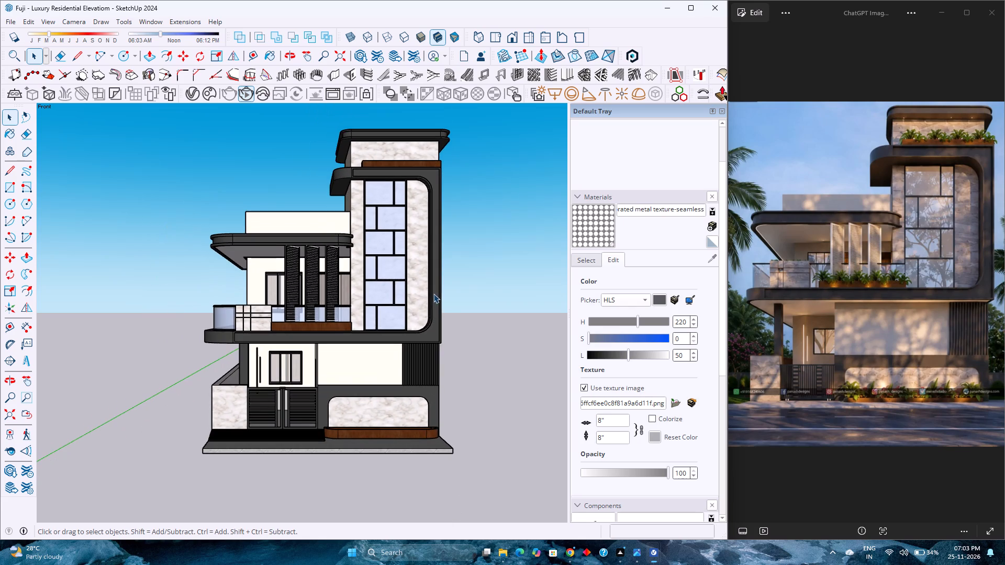
# Fit the whole house in the front view and examine the overall facade, ground-floor gate and boundary wall against the reference image.
pyautogui.click(6, 412)
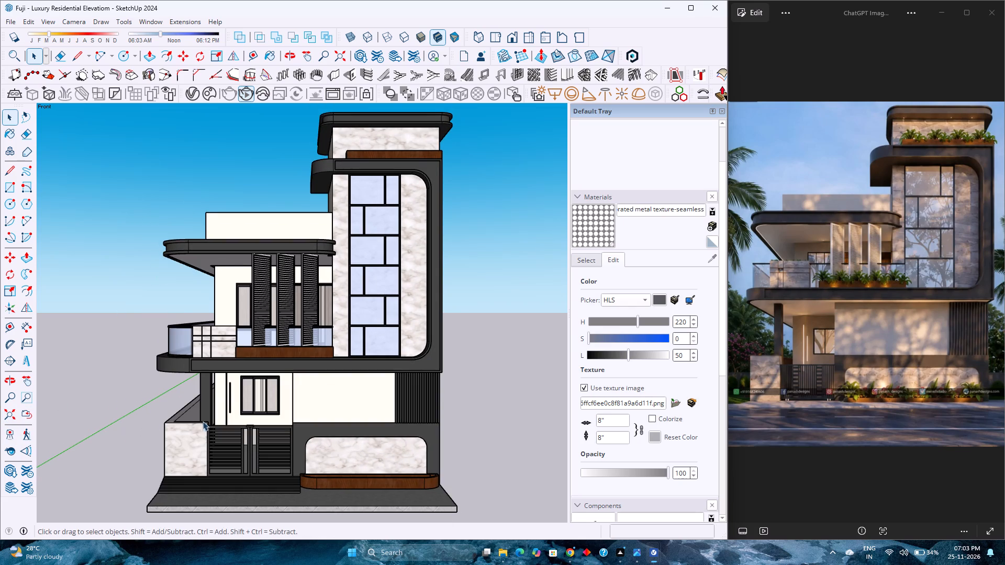
pyautogui.scroll(-3, 250, 422)
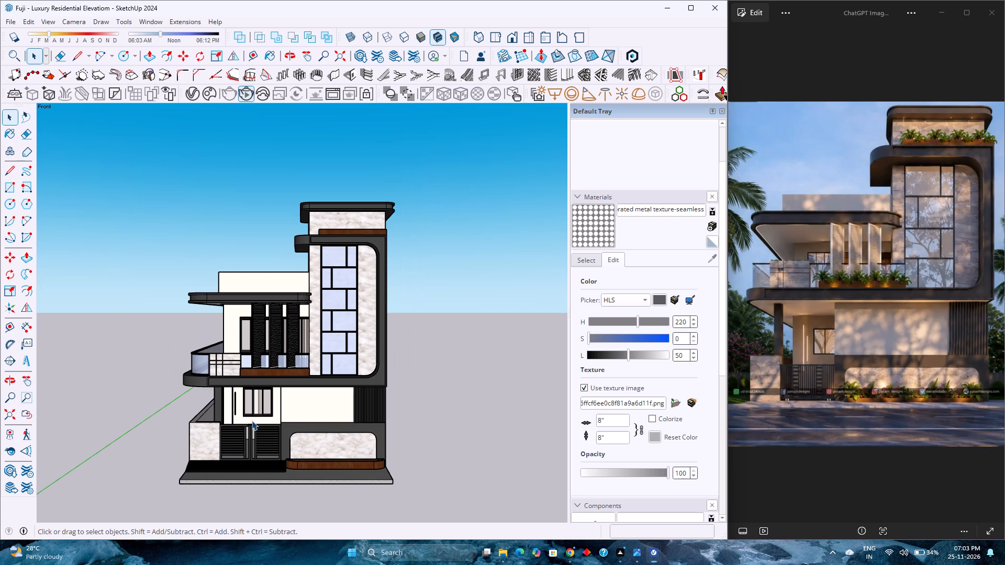
pyautogui.scroll(-3, 283, 408)
pyautogui.scroll(3, 283, 408)
pyautogui.scroll(-3, 283, 408)
pyautogui.scroll(4, 283, 408)
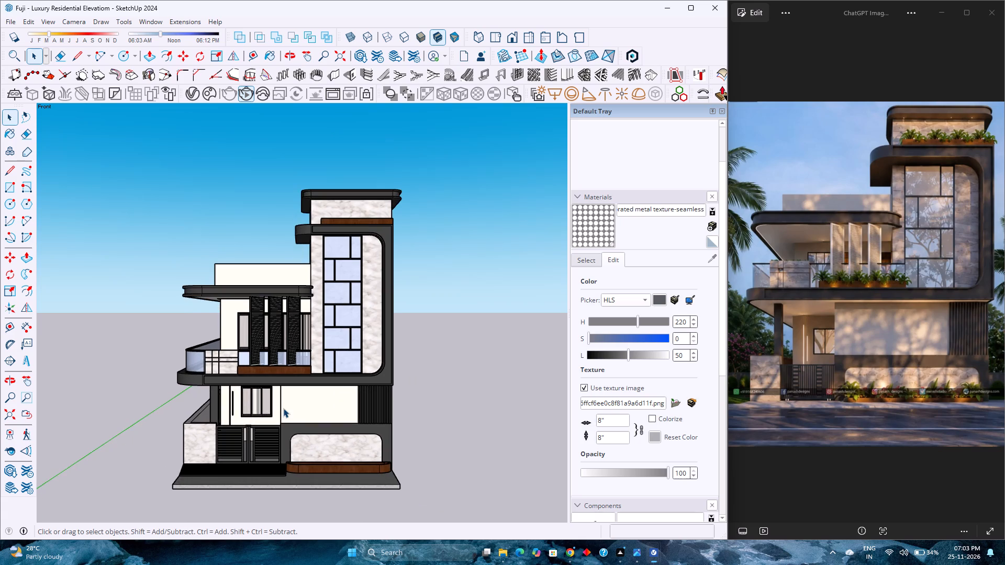
pyautogui.scroll(-4, 281, 410)
pyautogui.scroll(1, 280, 412)
pyautogui.scroll(-3, 280, 412)
pyautogui.scroll(3, 280, 412)
pyautogui.scroll(-1, 280, 412)
pyautogui.scroll(4, 280, 412)
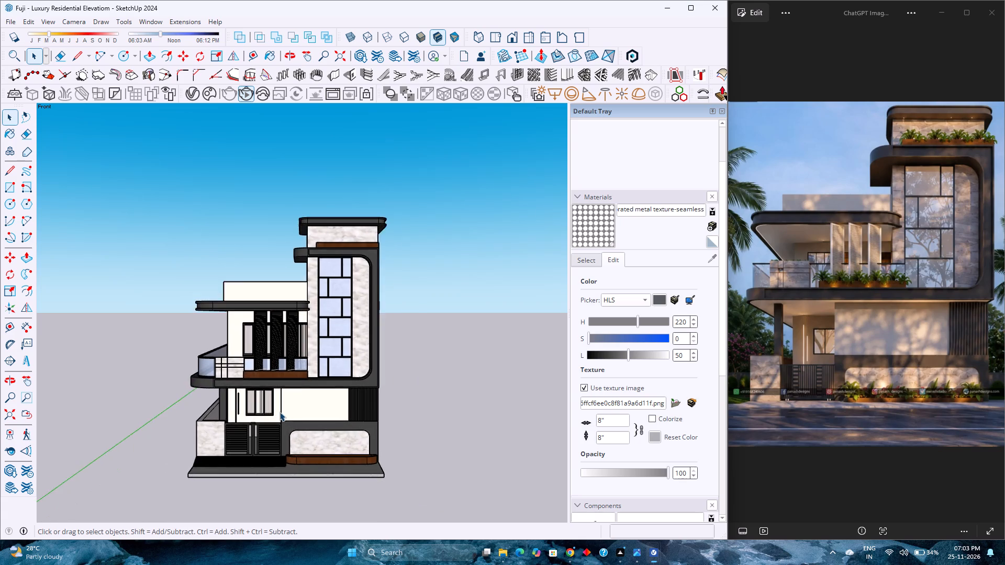
pyautogui.scroll(2, 280, 412)
pyautogui.scroll(-1, 281, 412)
pyautogui.scroll(1, 281, 412)
pyautogui.scroll(-4, 281, 412)
pyautogui.scroll(4, 281, 412)
pyautogui.scroll(-4, 281, 412)
pyautogui.scroll(4, 281, 412)
pyautogui.scroll(-4, 281, 412)
pyautogui.scroll(4, 281, 412)
pyautogui.scroll(-4, 281, 411)
pyautogui.scroll(3, 281, 411)
pyautogui.scroll(-3, 281, 411)
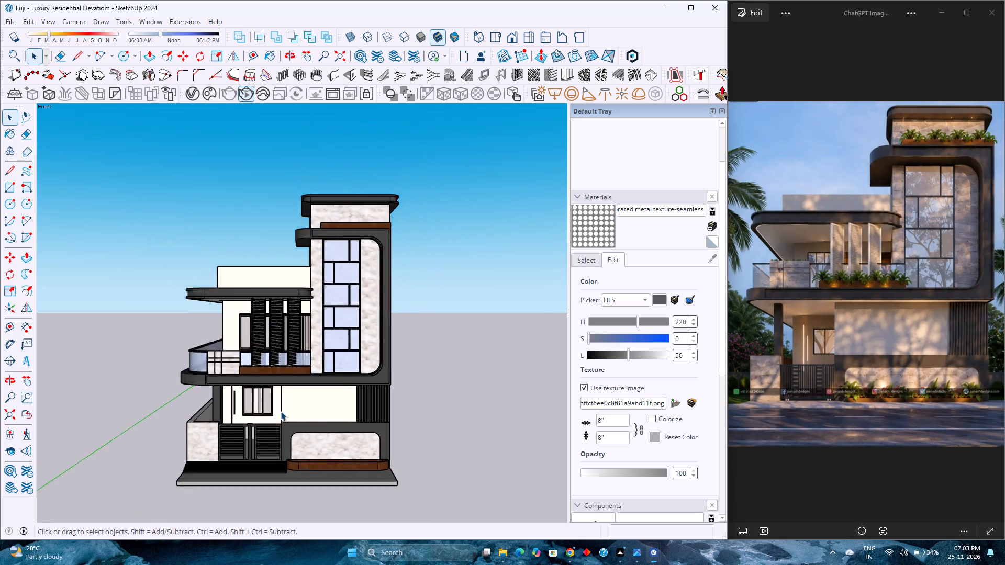
pyautogui.scroll(3, 281, 411)
pyautogui.scroll(-3, 281, 411)
pyautogui.scroll(3, 281, 411)
pyautogui.scroll(-4, 281, 410)
pyautogui.scroll(4, 281, 410)
pyautogui.scroll(-4, 281, 410)
pyautogui.scroll(3, 281, 410)
pyautogui.scroll(-3, 281, 410)
pyautogui.scroll(4, 281, 410)
pyautogui.scroll(-4, 281, 410)
pyautogui.scroll(3, 281, 410)
pyautogui.scroll(-2, 281, 410)
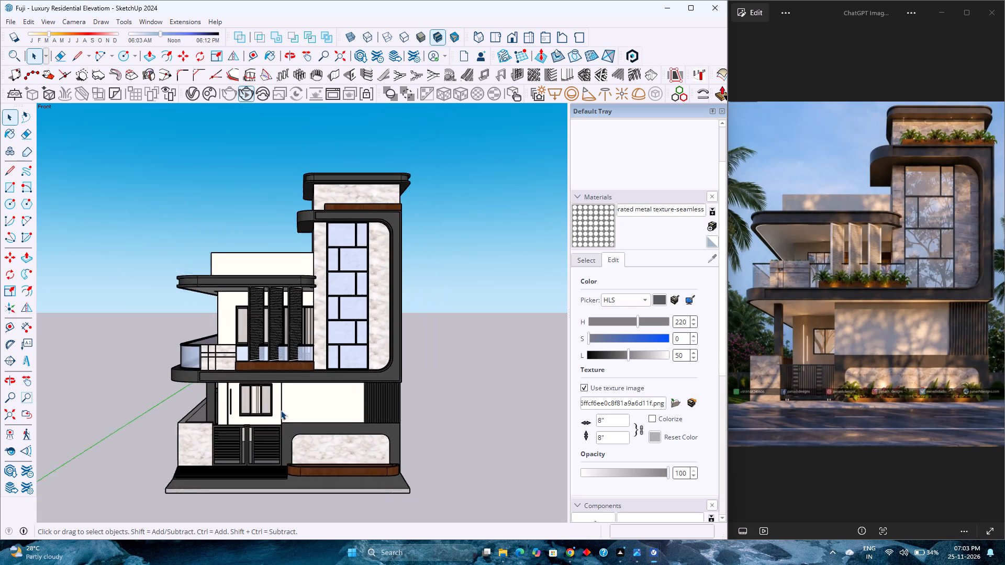
pyautogui.scroll(-1, 281, 410)
pyautogui.scroll(1, 281, 473)
pyautogui.scroll(-3, 278, 471)
pyautogui.scroll(4, 277, 471)
pyautogui.scroll(-4, 277, 471)
pyautogui.scroll(4, 277, 471)
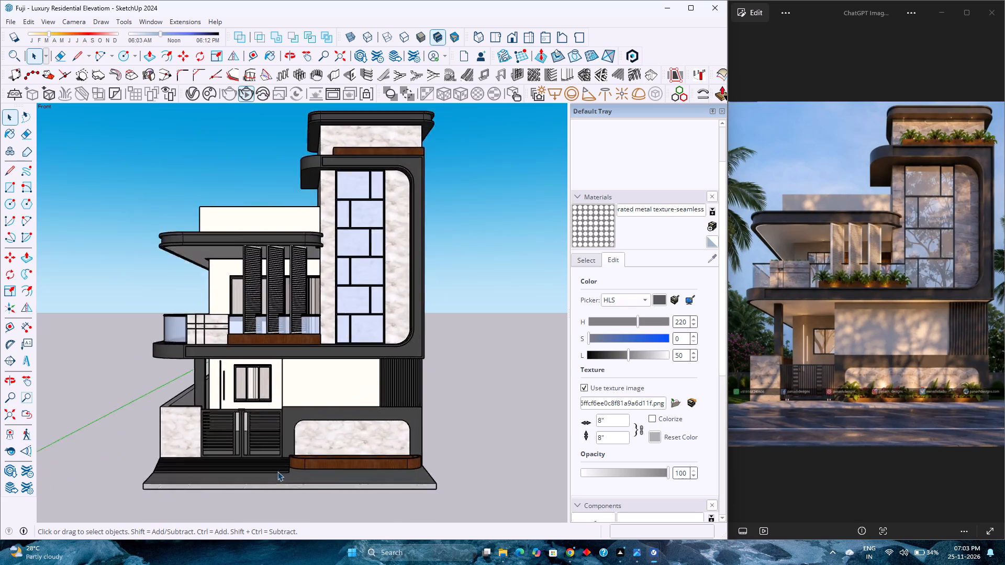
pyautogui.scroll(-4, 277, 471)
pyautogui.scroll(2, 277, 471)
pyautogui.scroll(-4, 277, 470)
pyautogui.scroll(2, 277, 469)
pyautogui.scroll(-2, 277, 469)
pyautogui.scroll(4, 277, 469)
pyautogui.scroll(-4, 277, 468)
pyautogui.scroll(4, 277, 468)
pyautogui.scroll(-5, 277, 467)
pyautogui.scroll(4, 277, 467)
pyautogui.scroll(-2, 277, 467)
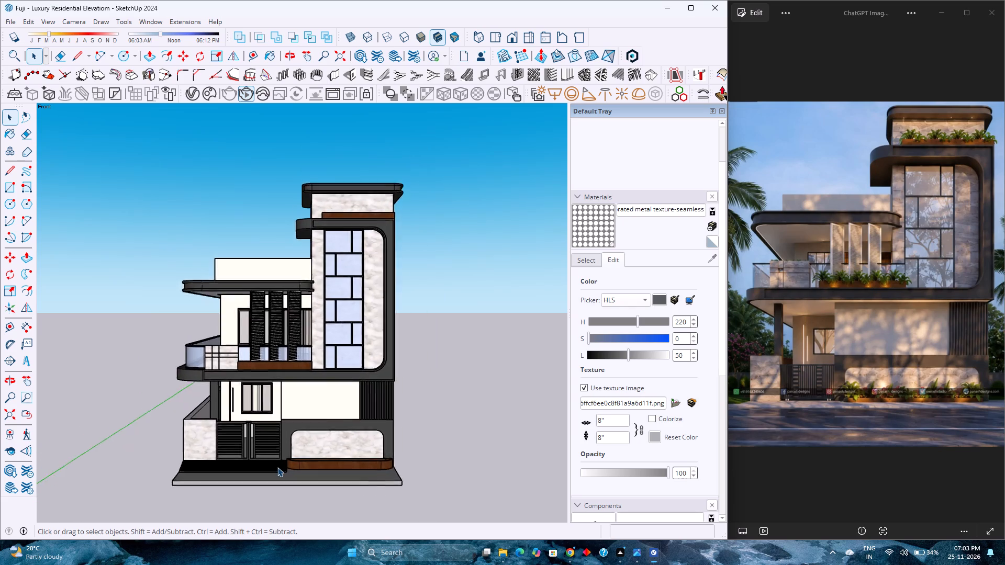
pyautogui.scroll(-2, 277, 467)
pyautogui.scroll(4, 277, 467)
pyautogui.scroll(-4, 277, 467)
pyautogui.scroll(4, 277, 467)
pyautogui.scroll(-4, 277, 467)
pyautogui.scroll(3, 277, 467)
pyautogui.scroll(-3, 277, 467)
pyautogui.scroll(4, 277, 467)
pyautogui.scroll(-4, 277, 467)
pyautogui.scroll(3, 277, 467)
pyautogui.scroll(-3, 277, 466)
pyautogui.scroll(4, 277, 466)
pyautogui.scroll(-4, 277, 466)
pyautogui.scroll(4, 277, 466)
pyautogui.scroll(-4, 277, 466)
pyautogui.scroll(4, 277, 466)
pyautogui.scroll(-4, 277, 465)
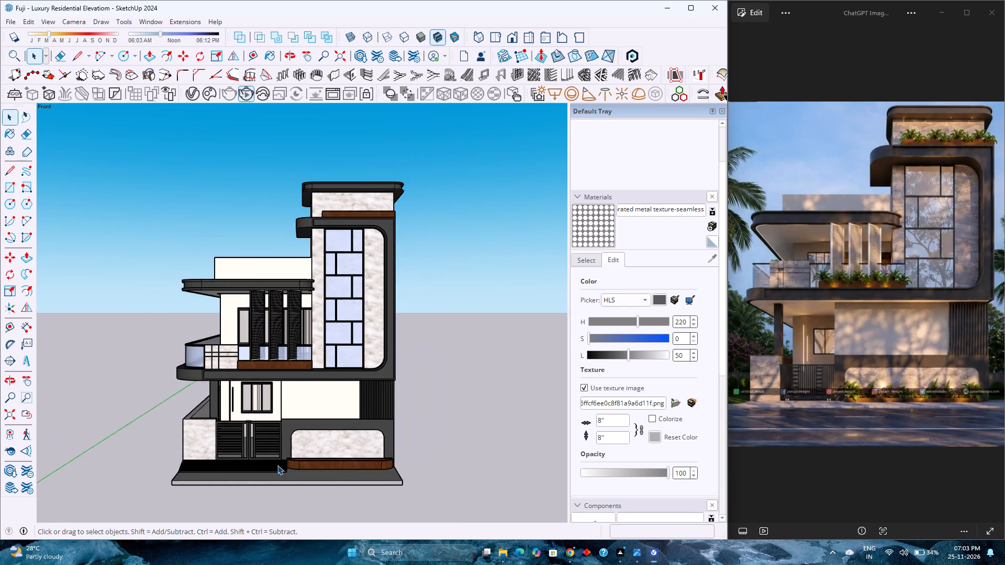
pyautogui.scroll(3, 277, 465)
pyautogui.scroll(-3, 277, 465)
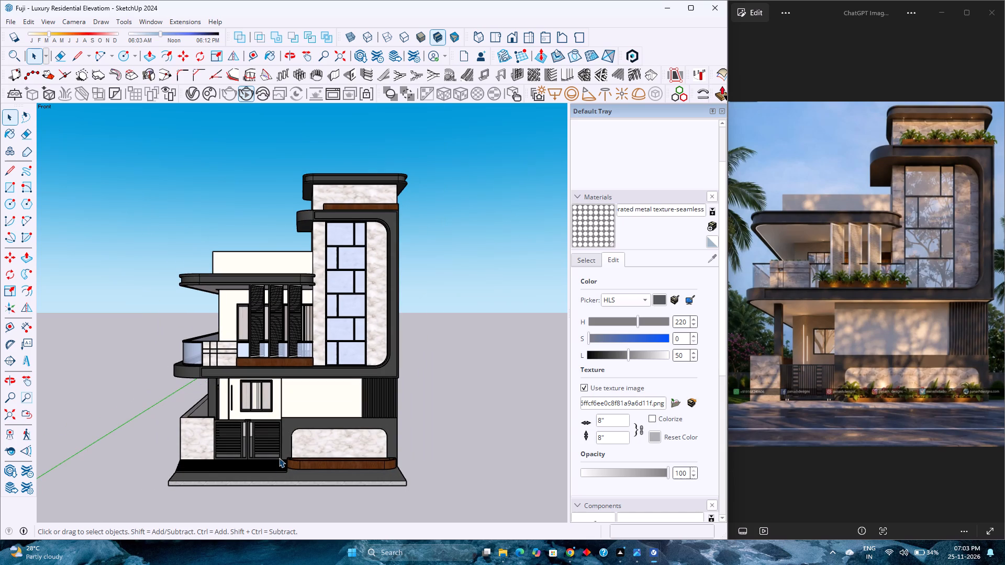
# Fit the whole house in the front view and compare its overall massing with the reference image.
pyautogui.click(13, 416)
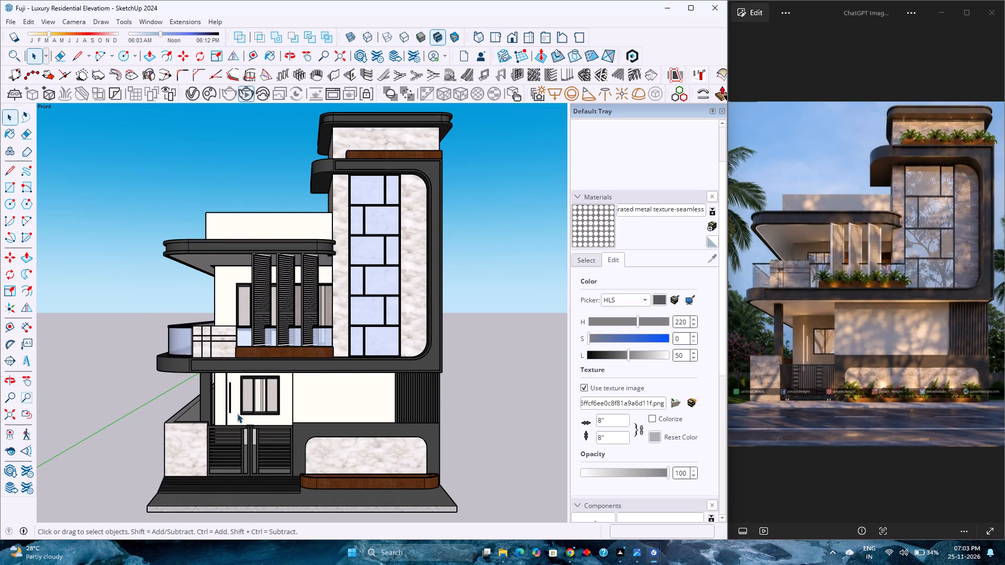
pyautogui.scroll(-4, 276, 410)
pyautogui.scroll(3, 276, 410)
pyautogui.scroll(-3, 276, 410)
pyautogui.scroll(3, 276, 410)
pyautogui.scroll(-3, 276, 410)
pyautogui.scroll(3, 276, 410)
pyautogui.scroll(-3, 276, 410)
pyautogui.scroll(3, 276, 410)
pyautogui.scroll(-3, 276, 410)
pyautogui.scroll(3, 276, 410)
pyautogui.scroll(-3, 276, 410)
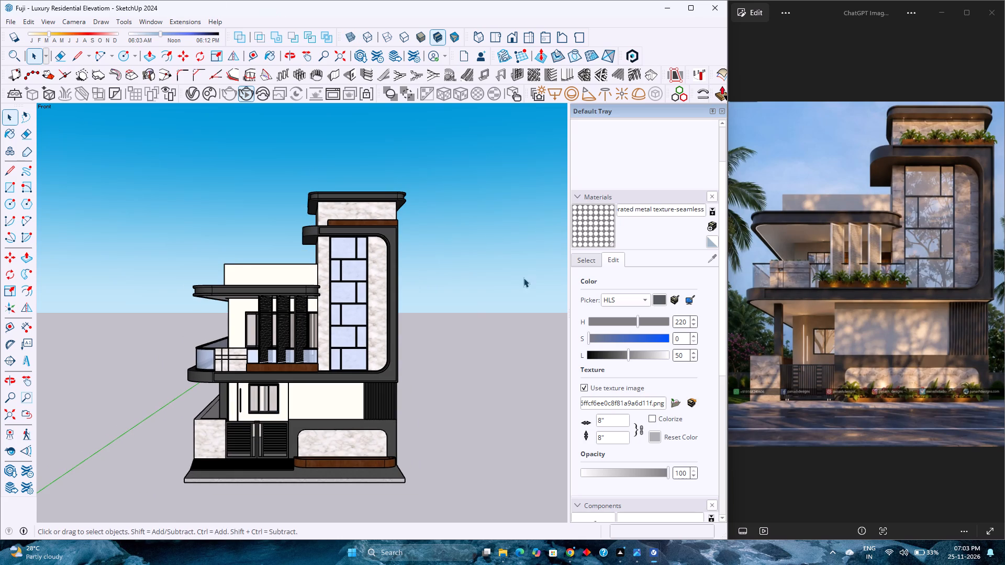
# Fit the whole house in view again and examine the balcony, louvers, window tower and ground-floor facade against the reference image.
pyautogui.click(7, 419)
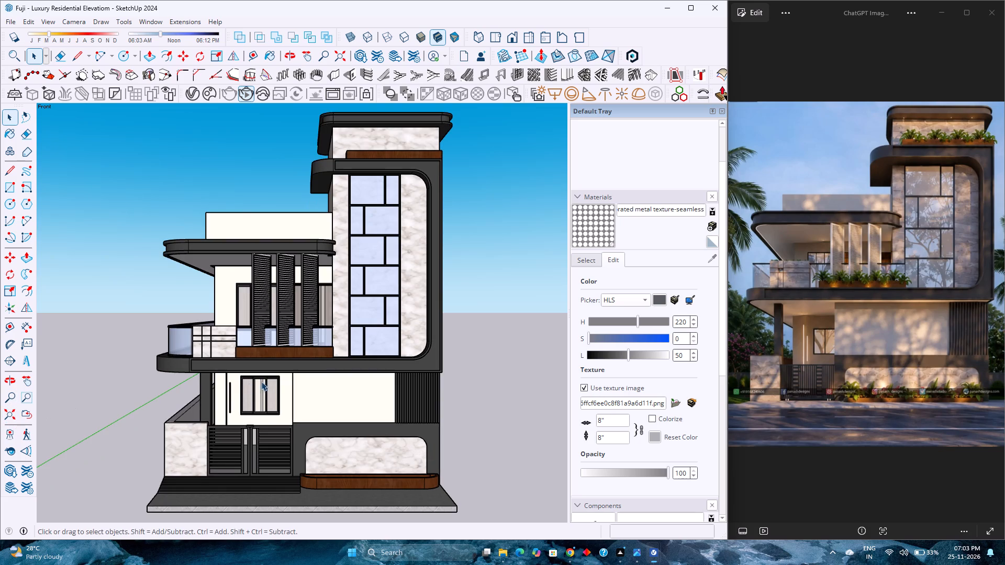
pyautogui.scroll(-5, 280, 380)
pyautogui.scroll(5, 280, 380)
pyautogui.scroll(-5, 280, 380)
pyautogui.scroll(5, 280, 380)
pyautogui.scroll(-5, 280, 380)
pyautogui.scroll(4, 280, 380)
pyautogui.scroll(-3, 279, 380)
pyautogui.scroll(3, 279, 380)
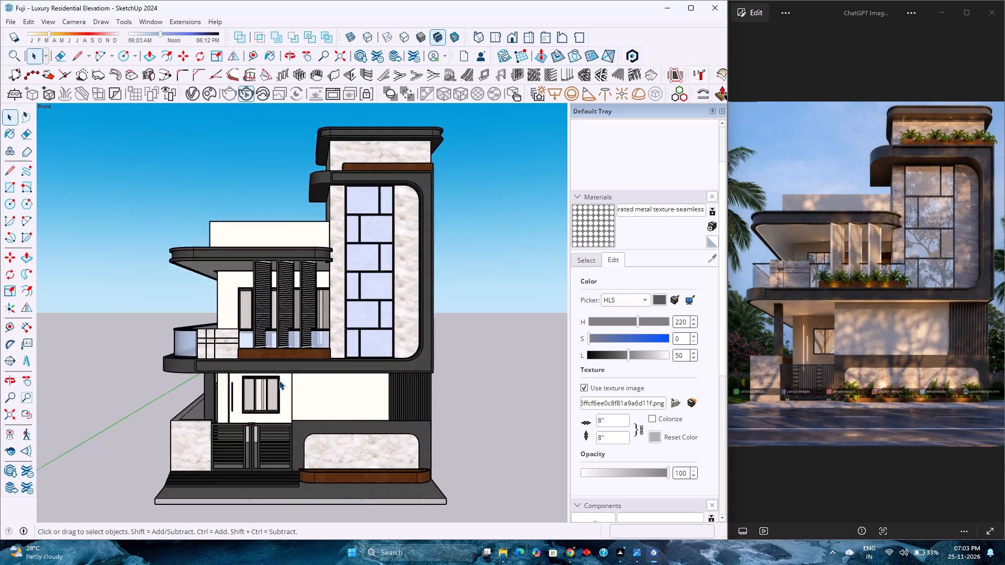
pyautogui.scroll(-4, 279, 380)
pyautogui.scroll(4, 279, 380)
pyautogui.scroll(-4, 279, 380)
pyautogui.scroll(3, 279, 380)
pyautogui.scroll(-3, 279, 380)
pyautogui.scroll(4, 279, 380)
pyautogui.scroll(-4, 279, 380)
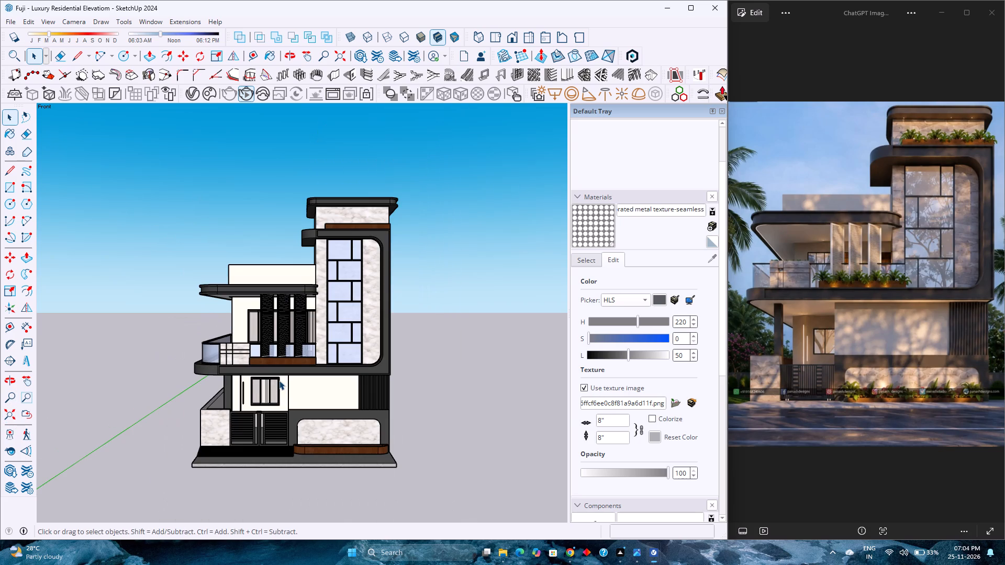
pyautogui.scroll(4, 311, 414)
pyautogui.scroll(-4, 311, 413)
pyautogui.scroll(3, 311, 413)
pyautogui.scroll(-3, 311, 412)
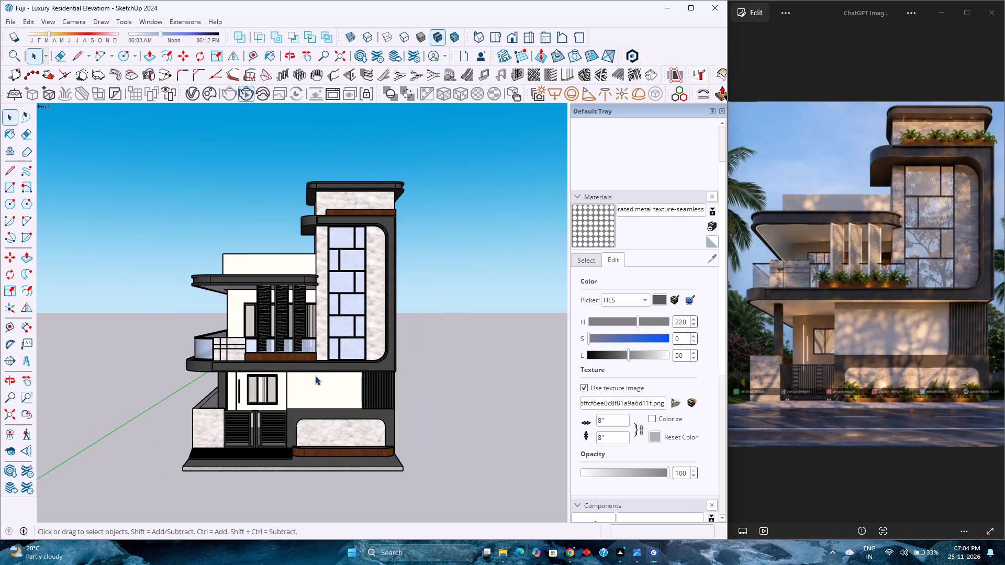
pyautogui.scroll(3, 328, 336)
pyautogui.scroll(-3, 328, 336)
pyautogui.scroll(2, 328, 336)
pyautogui.scroll(-2, 328, 336)
pyautogui.scroll(2, 328, 336)
pyautogui.scroll(-2, 328, 336)
pyautogui.scroll(3, 309, 366)
pyautogui.scroll(-3, 309, 366)
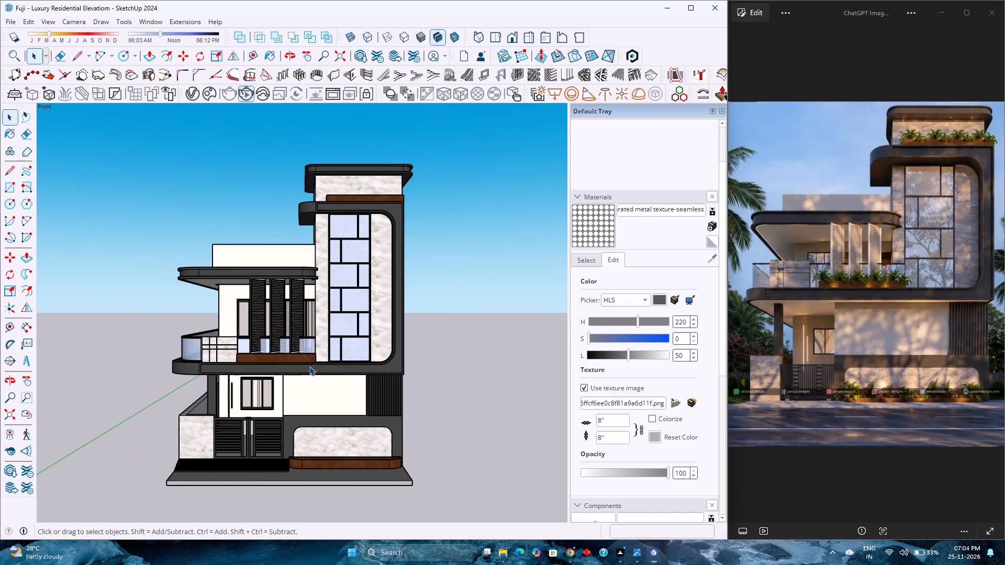
pyautogui.scroll(3, 309, 366)
pyautogui.scroll(-3, 309, 366)
pyautogui.scroll(3, 309, 366)
pyautogui.scroll(-3, 309, 366)
pyautogui.scroll(3, 309, 366)
pyautogui.scroll(-3, 309, 366)
pyautogui.scroll(2, 309, 366)
pyautogui.scroll(-3, 309, 366)
pyautogui.scroll(2, 309, 366)
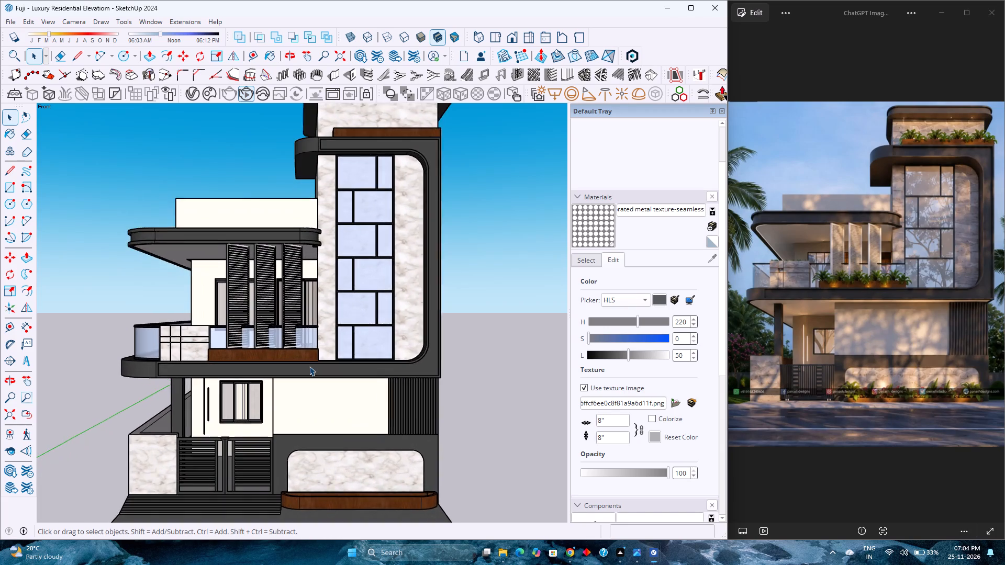
pyautogui.scroll(2, 309, 366)
pyautogui.scroll(-1, 309, 366)
pyautogui.scroll(1, 309, 366)
pyautogui.scroll(-4, 309, 366)
pyautogui.scroll(1, 309, 366)
pyautogui.scroll(-4, 309, 366)
pyautogui.scroll(4, 309, 366)
pyautogui.scroll(-4, 309, 366)
pyautogui.scroll(3, 309, 366)
pyautogui.scroll(-2, 309, 366)
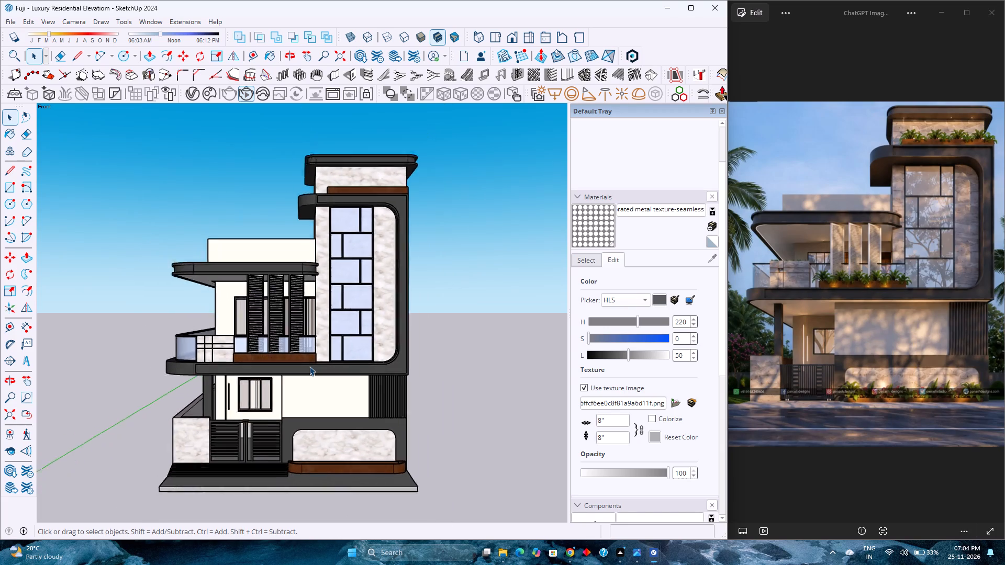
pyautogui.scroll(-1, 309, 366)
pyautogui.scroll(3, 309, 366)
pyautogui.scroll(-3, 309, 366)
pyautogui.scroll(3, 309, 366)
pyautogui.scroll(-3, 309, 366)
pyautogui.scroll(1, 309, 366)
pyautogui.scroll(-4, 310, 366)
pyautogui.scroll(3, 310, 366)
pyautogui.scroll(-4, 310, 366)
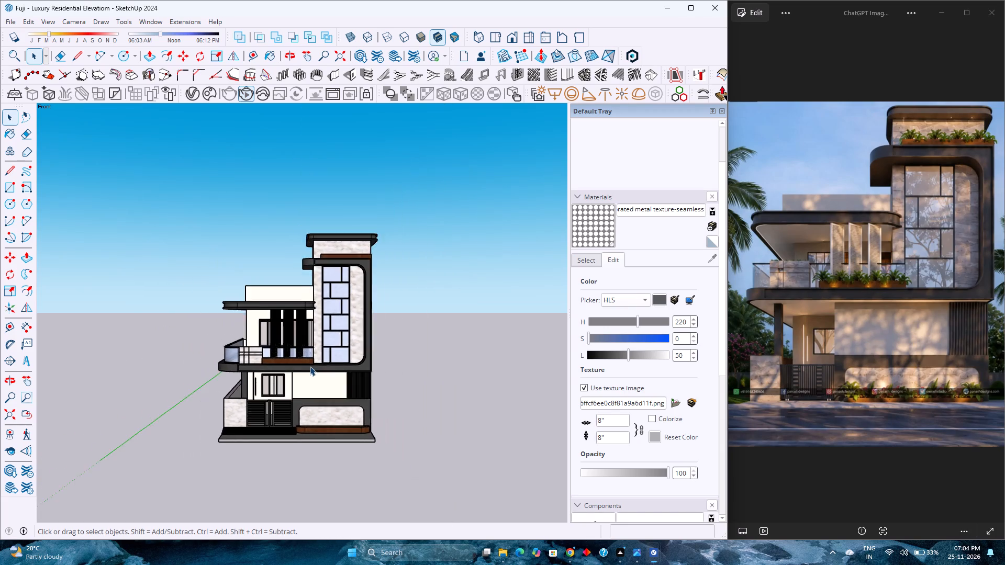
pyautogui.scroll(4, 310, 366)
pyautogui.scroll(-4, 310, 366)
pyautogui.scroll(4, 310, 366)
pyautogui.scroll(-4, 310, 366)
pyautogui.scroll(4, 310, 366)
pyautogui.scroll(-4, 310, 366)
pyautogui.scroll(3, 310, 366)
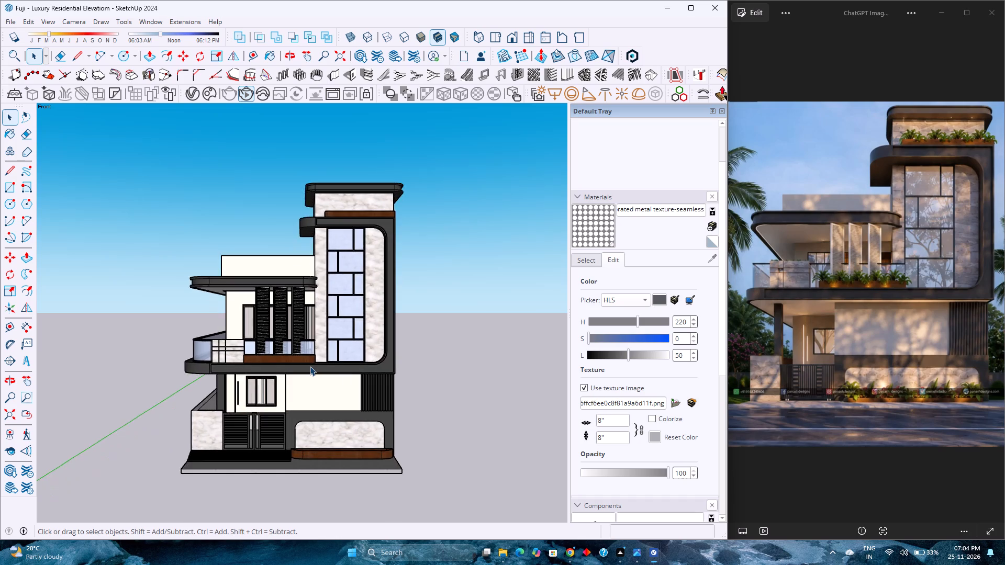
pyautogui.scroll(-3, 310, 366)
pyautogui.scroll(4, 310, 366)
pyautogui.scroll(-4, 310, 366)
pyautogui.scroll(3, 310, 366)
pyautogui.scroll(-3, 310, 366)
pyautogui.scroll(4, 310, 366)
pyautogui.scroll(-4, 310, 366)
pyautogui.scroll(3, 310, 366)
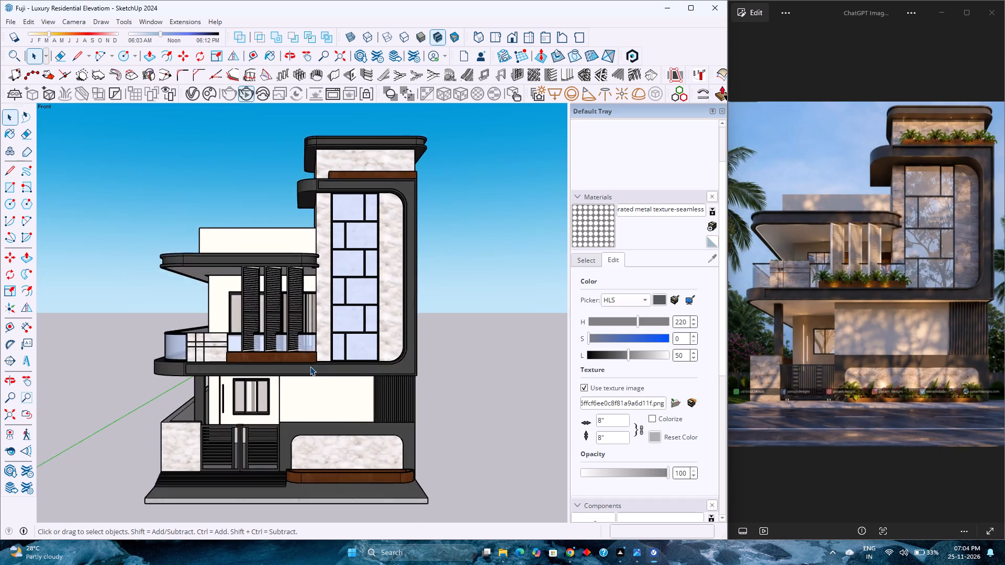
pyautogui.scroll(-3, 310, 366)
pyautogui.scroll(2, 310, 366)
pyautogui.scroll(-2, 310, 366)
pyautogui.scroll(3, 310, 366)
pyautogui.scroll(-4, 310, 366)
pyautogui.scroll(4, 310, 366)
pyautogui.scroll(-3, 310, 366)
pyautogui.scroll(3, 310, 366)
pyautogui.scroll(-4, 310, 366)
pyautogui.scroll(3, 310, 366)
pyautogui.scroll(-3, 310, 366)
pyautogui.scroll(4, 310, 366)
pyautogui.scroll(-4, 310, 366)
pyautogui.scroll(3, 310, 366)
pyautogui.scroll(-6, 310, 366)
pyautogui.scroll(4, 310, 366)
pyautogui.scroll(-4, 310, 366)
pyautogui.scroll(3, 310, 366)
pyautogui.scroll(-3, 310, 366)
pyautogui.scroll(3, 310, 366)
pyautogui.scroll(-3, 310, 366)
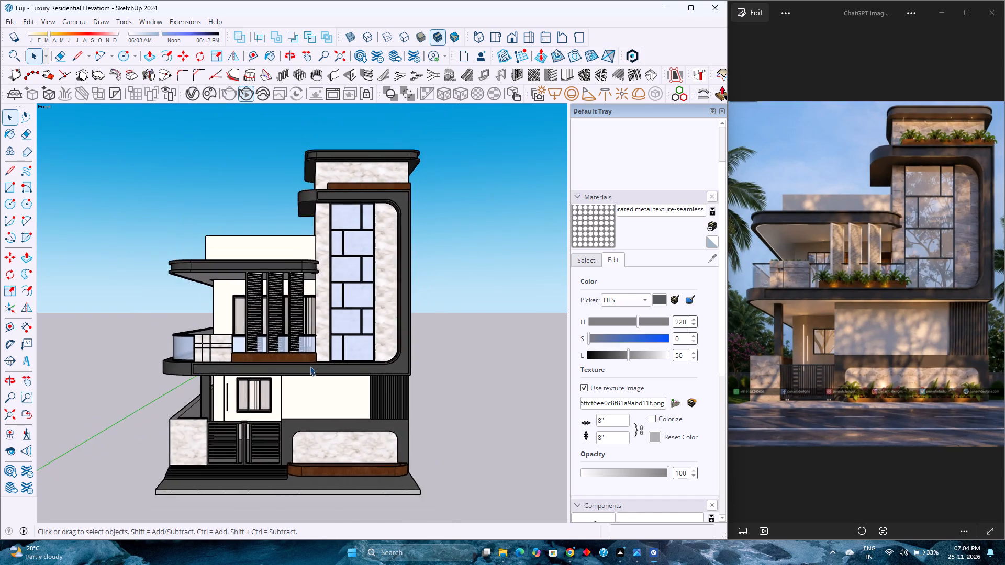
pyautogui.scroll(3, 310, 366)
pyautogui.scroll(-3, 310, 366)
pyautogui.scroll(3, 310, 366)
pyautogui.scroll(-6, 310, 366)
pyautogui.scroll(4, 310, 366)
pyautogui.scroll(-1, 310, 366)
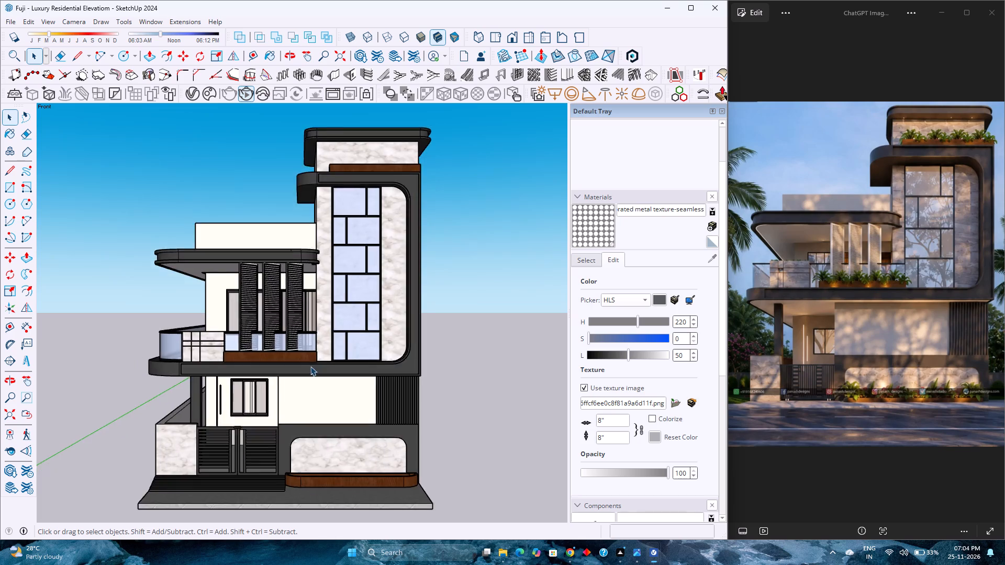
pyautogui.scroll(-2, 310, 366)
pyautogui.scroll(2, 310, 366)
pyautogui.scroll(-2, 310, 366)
# Orbit the house to a low front angle and examine the underside of the roof and balcony slabs against the reference image.
pyautogui.moveTo(310, 367); pyautogui.dragTo(336, 285, button='middle')
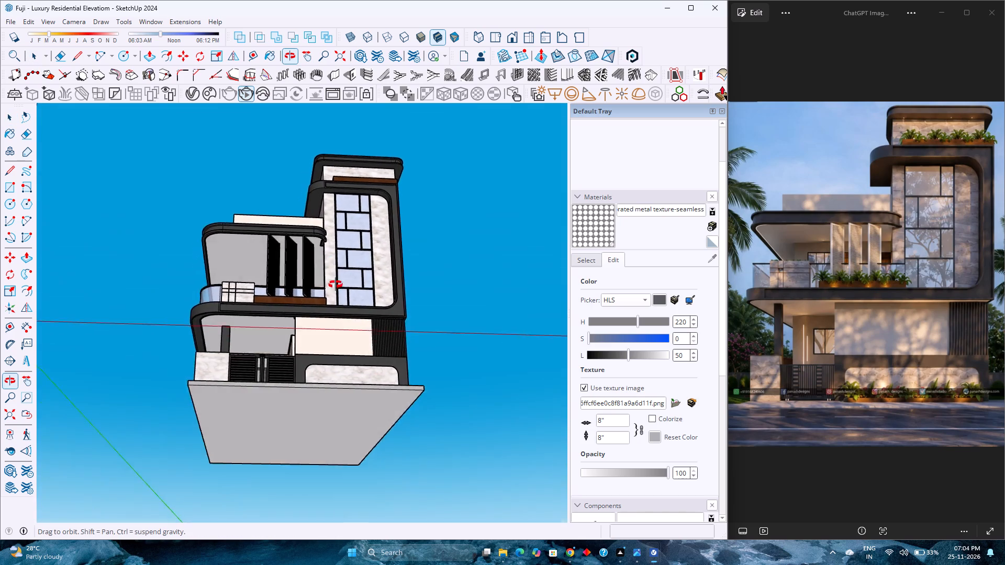
pyautogui.moveTo(336, 285); pyautogui.dragTo(321, 347, button='middle')
pyautogui.middleClick(321, 347)
pyautogui.middleClick(321, 347)
pyautogui.scroll(2, 321, 347)
pyautogui.scroll(-2, 321, 347)
pyautogui.scroll(2, 321, 347)
pyautogui.scroll(-3, 321, 347)
pyautogui.scroll(3, 321, 347)
pyautogui.scroll(-1, 321, 347)
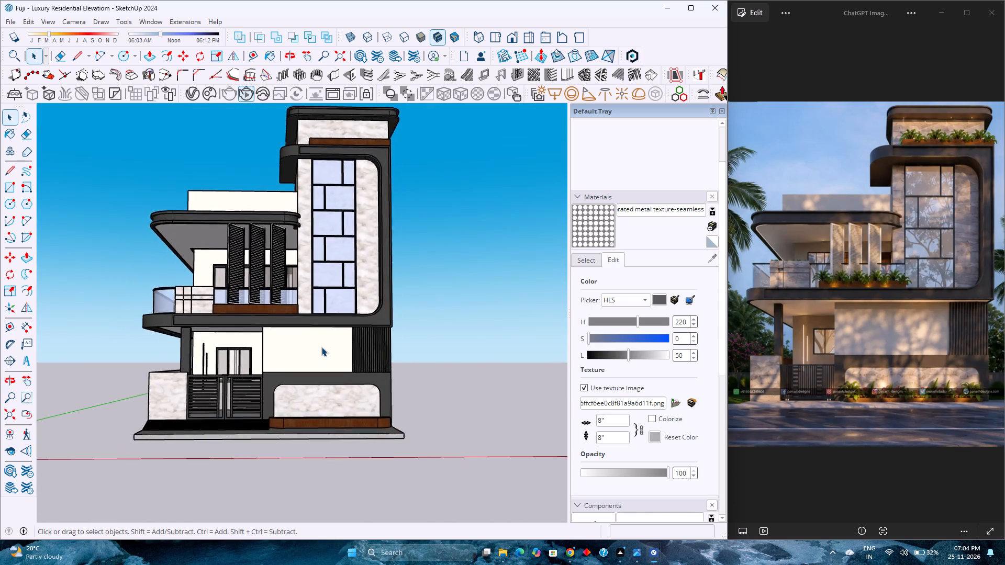
# Orbit the house to a near-level front angle and examine the facade proportions, window tower and balcony against the reference image.
pyautogui.scroll(-2, 321, 347)
pyautogui.scroll(3, 321, 347)
pyautogui.scroll(-3, 321, 347)
pyautogui.scroll(3, 321, 347)
pyautogui.scroll(-3, 321, 347)
pyautogui.scroll(3, 321, 347)
pyautogui.scroll(-2, 321, 347)
pyautogui.moveTo(321, 347); pyautogui.dragTo(325, 370, button='middle')
pyautogui.middleClick(325, 370)
pyautogui.scroll(1, 325, 366)
pyautogui.scroll(-2, 325, 365)
pyautogui.moveTo(325, 365); pyautogui.dragTo(326, 371, button='middle')
pyautogui.middleClick(326, 371)
pyautogui.scroll(2, 328, 324)
pyautogui.scroll(-2, 328, 324)
pyautogui.scroll(1, 328, 324)
pyautogui.scroll(-1, 328, 324)
pyautogui.scroll(2, 328, 324)
pyautogui.scroll(-2, 328, 324)
pyautogui.scroll(1, 328, 324)
pyautogui.scroll(-2, 328, 324)
pyautogui.scroll(2, 328, 324)
pyautogui.scroll(-1, 328, 324)
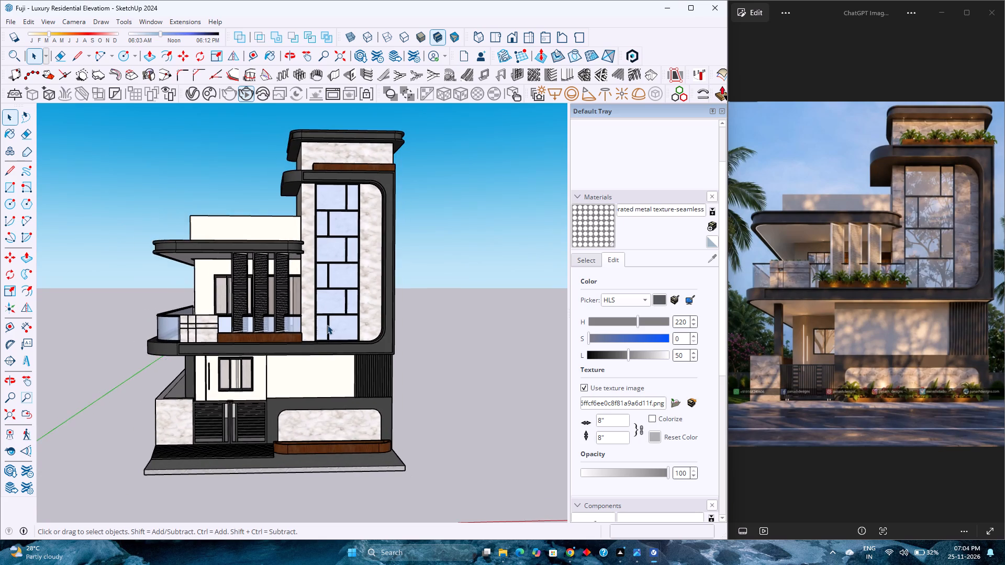
pyautogui.scroll(4, 308, 333)
pyautogui.scroll(-4, 308, 332)
pyautogui.scroll(3, 308, 332)
pyautogui.scroll(-3, 308, 332)
pyautogui.scroll(2, 309, 330)
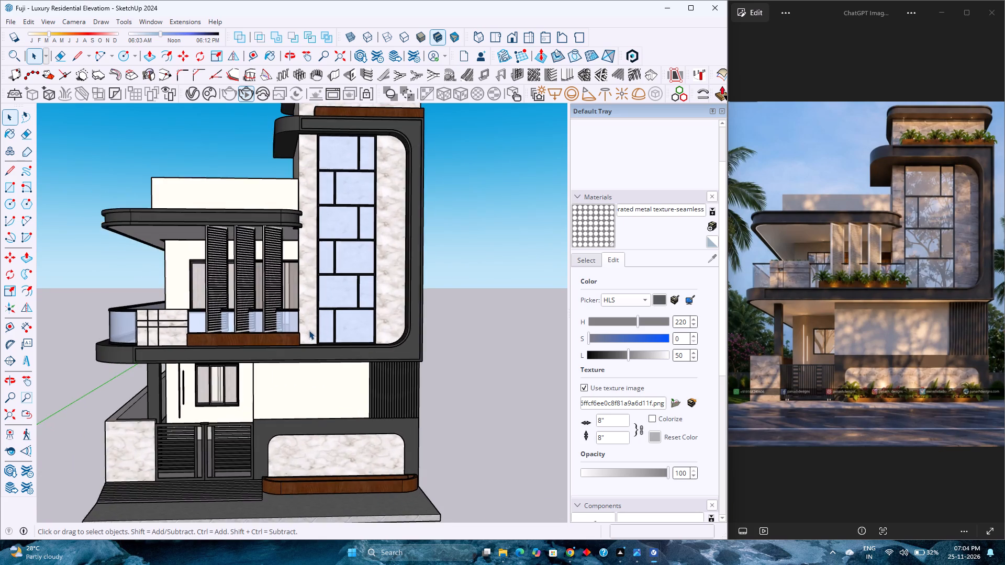
pyautogui.scroll(-3, 309, 330)
pyautogui.scroll(3, 309, 330)
pyautogui.scroll(-4, 309, 330)
pyautogui.scroll(4, 309, 330)
pyautogui.scroll(-4, 309, 330)
pyautogui.scroll(5, 309, 330)
pyautogui.scroll(-4, 309, 330)
pyautogui.scroll(3, 309, 330)
pyautogui.scroll(-4, 309, 330)
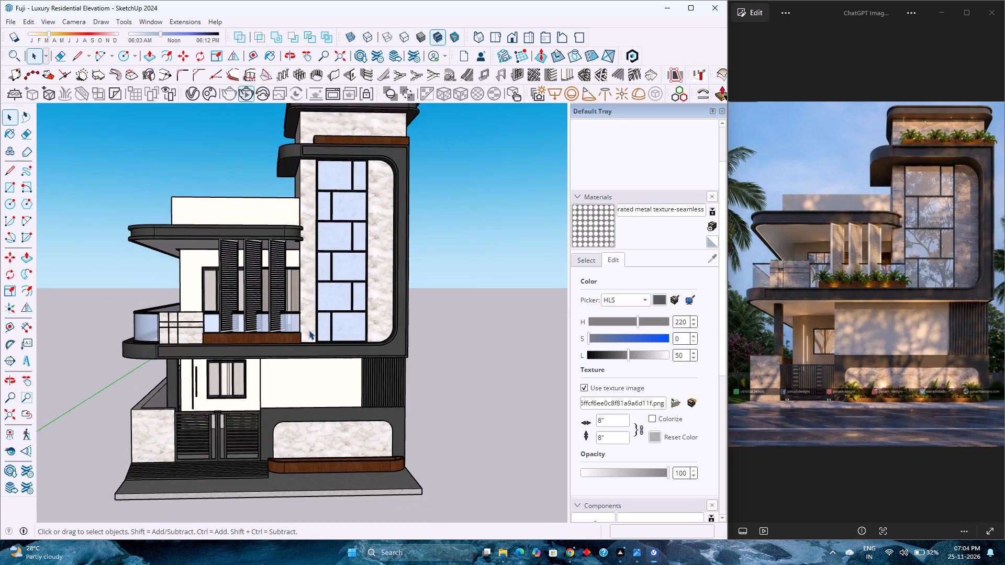
pyautogui.scroll(1, 309, 330)
pyautogui.scroll(-5, 310, 330)
# Examine the house from a distance and from a low front angle, comparing the roof and balcony overhangs with the reference image.
pyautogui.moveTo(296, 334); pyautogui.dragTo(295, 329, button='middle')
pyautogui.middleClick(295, 329)
pyautogui.moveTo(295, 328); pyautogui.dragTo(292, 334, button='middle')
pyautogui.scroll(-4, 293, 327)
pyautogui.scroll(3, 293, 327)
pyautogui.scroll(-2, 293, 327)
pyautogui.scroll(1, 293, 327)
pyautogui.scroll(-2, 293, 327)
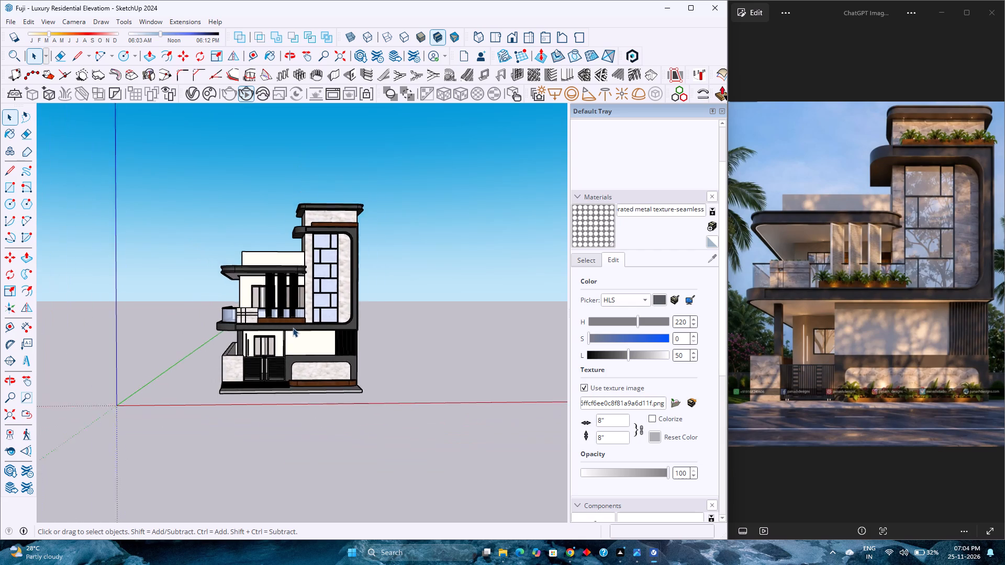
pyautogui.scroll(3, 293, 327)
pyautogui.scroll(-2, 304, 315)
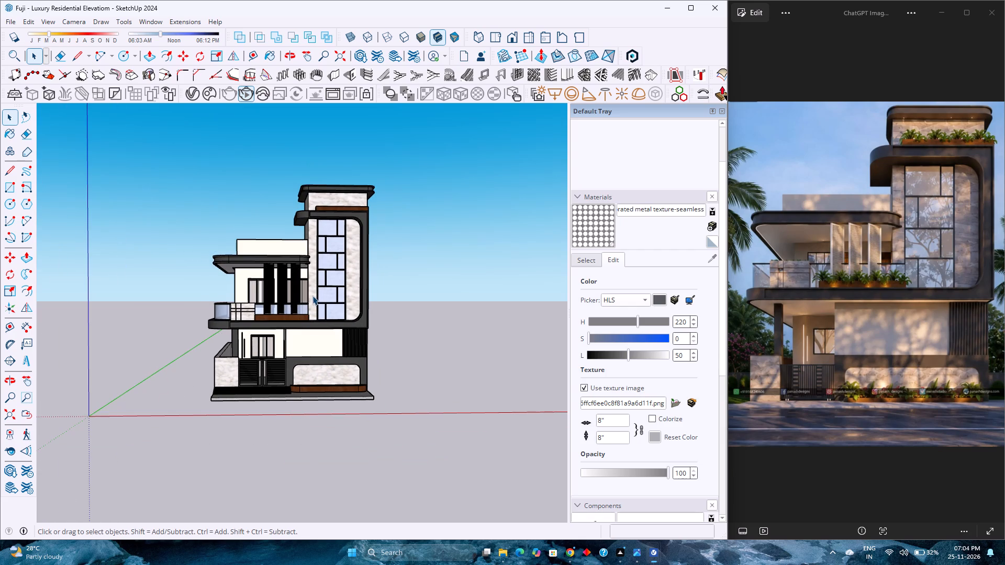
pyautogui.scroll(3, 312, 296)
pyautogui.scroll(-4, 312, 296)
pyautogui.scroll(5, 312, 296)
pyautogui.moveTo(304, 306); pyautogui.dragTo(308, 301, button='middle')
pyautogui.scroll(-2, 308, 300)
pyautogui.moveTo(297, 323); pyautogui.dragTo(302, 311, button='middle')
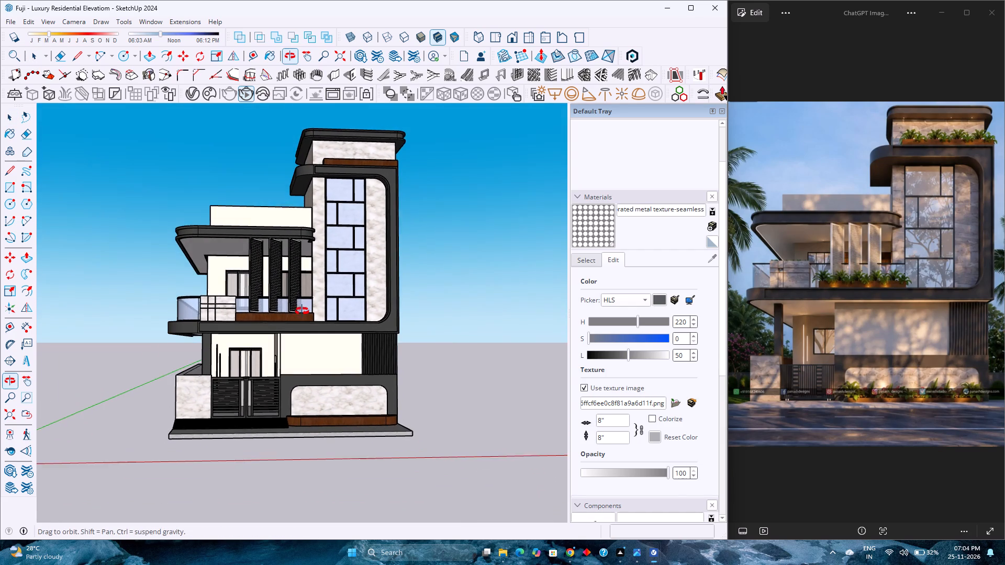
pyautogui.moveTo(302, 311); pyautogui.dragTo(302, 310, button='middle')
pyautogui.scroll(3, 298, 323)
pyautogui.scroll(-4, 298, 323)
pyautogui.scroll(3, 298, 323)
pyautogui.scroll(-3, 298, 323)
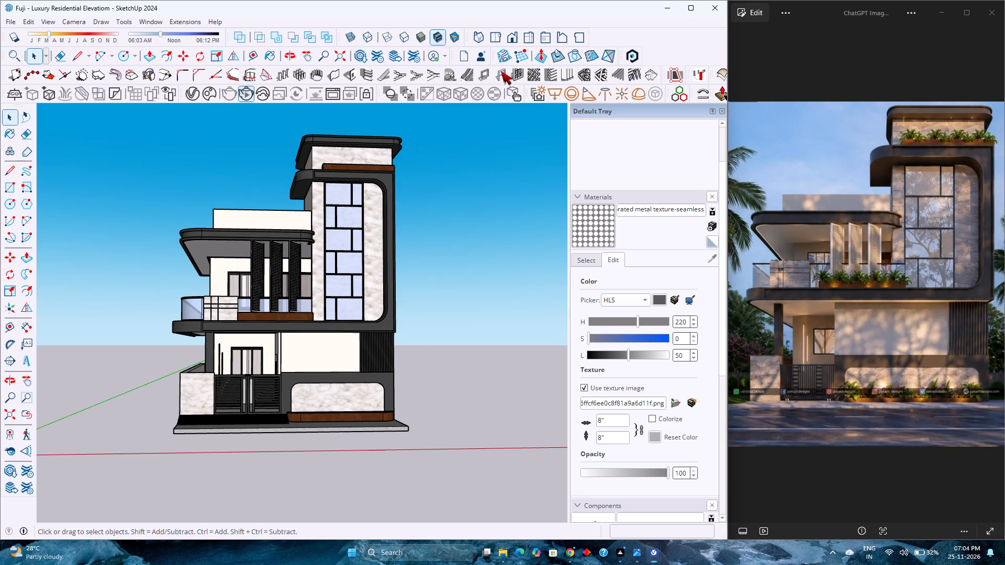
# Fit the whole house in the front view and examine the louvers, balcony and roof slab from the front and from above.
pyautogui.click(511, 42)
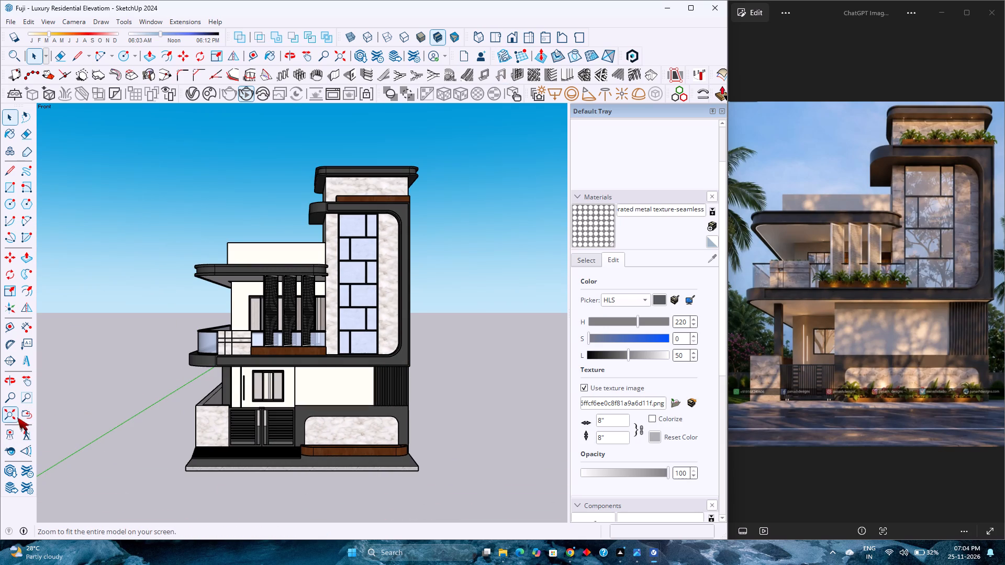
pyautogui.click(15, 417)
pyautogui.scroll(-2, 288, 372)
pyautogui.scroll(1, 288, 372)
pyautogui.scroll(-1, 288, 372)
pyautogui.scroll(1, 288, 372)
pyautogui.scroll(-2, 288, 372)
pyautogui.scroll(3, 288, 372)
pyautogui.scroll(-3, 288, 372)
pyautogui.scroll(2, 288, 372)
pyautogui.scroll(-1, 288, 372)
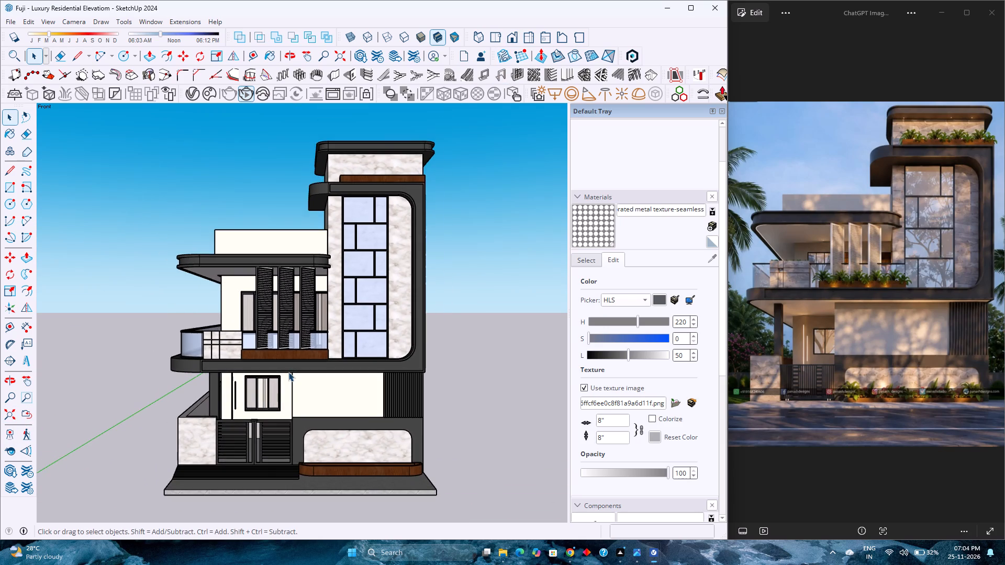
pyautogui.scroll(1, 288, 372)
pyautogui.scroll(-2, 288, 372)
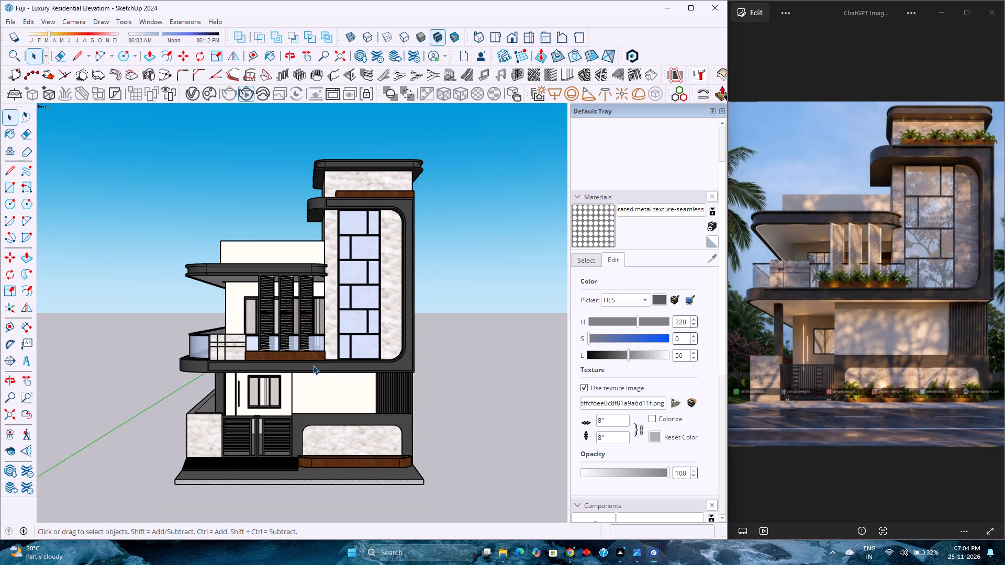
pyautogui.scroll(4, 323, 338)
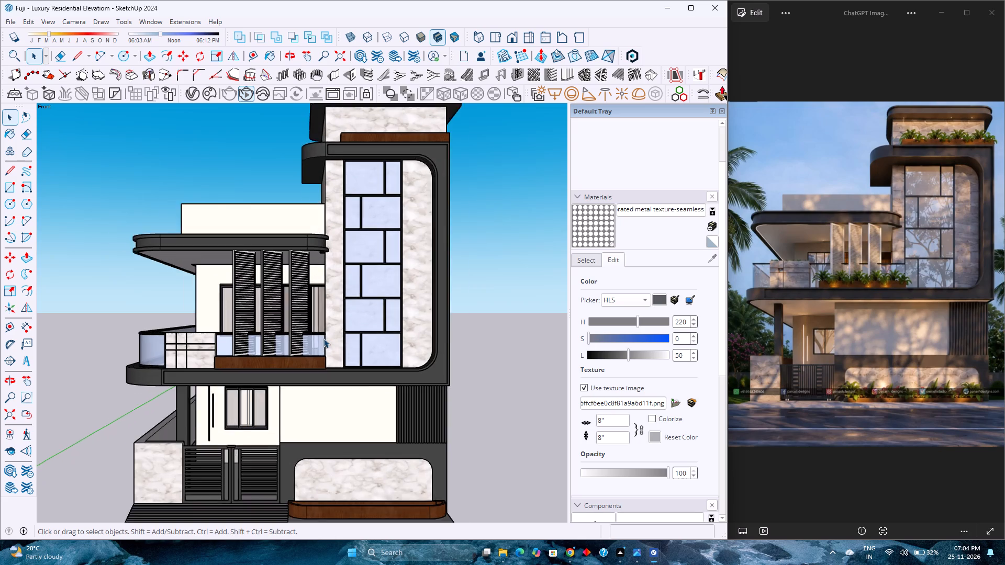
pyautogui.scroll(2, 323, 338)
pyautogui.moveTo(323, 338); pyautogui.dragTo(381, 411, button='middle')
pyautogui.scroll(-4, 381, 411)
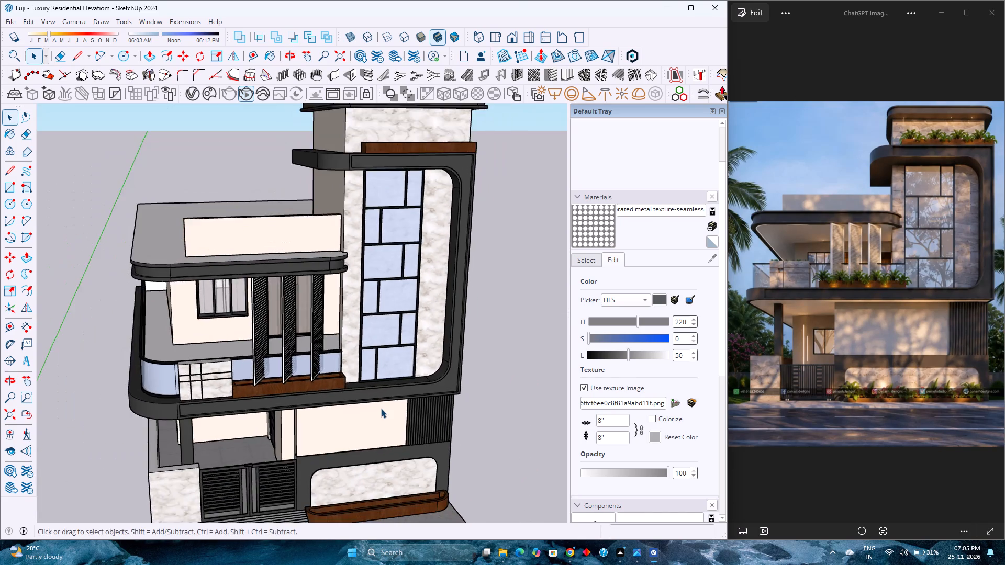
pyautogui.scroll(-3, 381, 409)
# Return to the fitted front view and compare the facade's massing, louvers, window tower and boundary wall with the reference image.
pyautogui.click(509, 39)
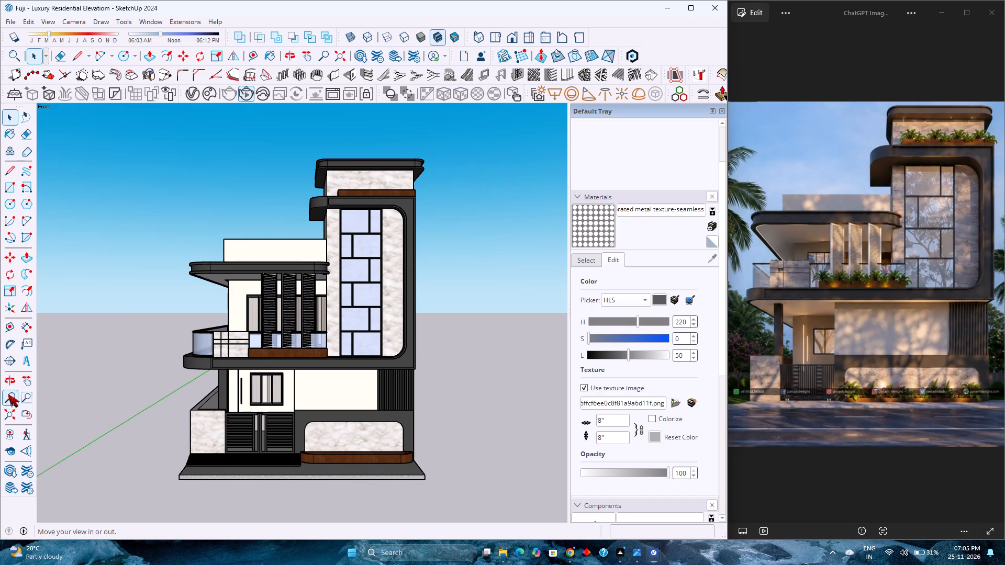
pyautogui.click(12, 418)
pyautogui.scroll(-2, 292, 372)
pyautogui.scroll(2, 292, 372)
pyautogui.scroll(-2, 292, 372)
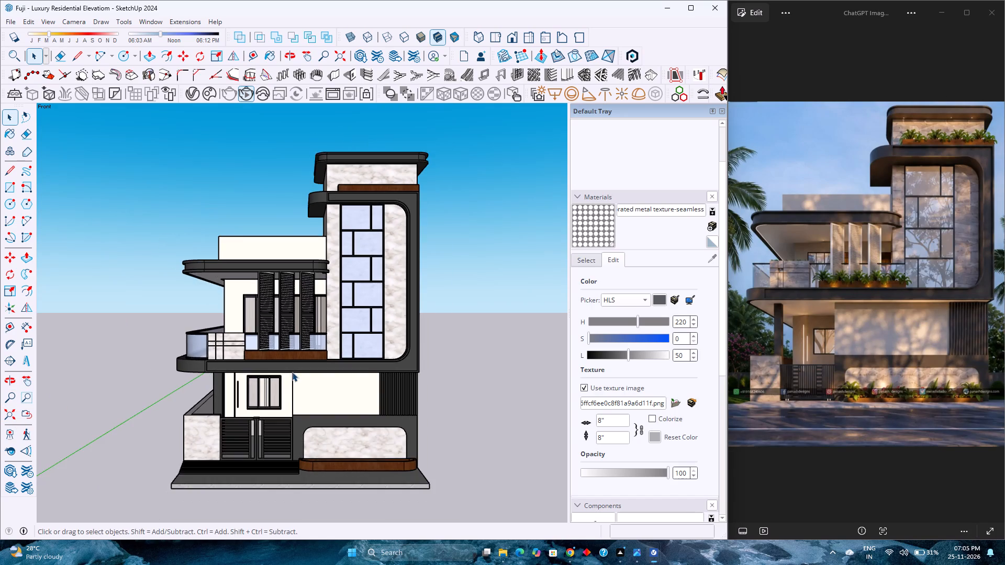
pyautogui.scroll(2, 292, 372)
pyautogui.scroll(-2, 292, 372)
pyautogui.scroll(2, 292, 372)
pyautogui.scroll(-3, 292, 372)
pyautogui.scroll(3, 292, 372)
pyautogui.scroll(-3, 292, 372)
pyautogui.scroll(1, 292, 370)
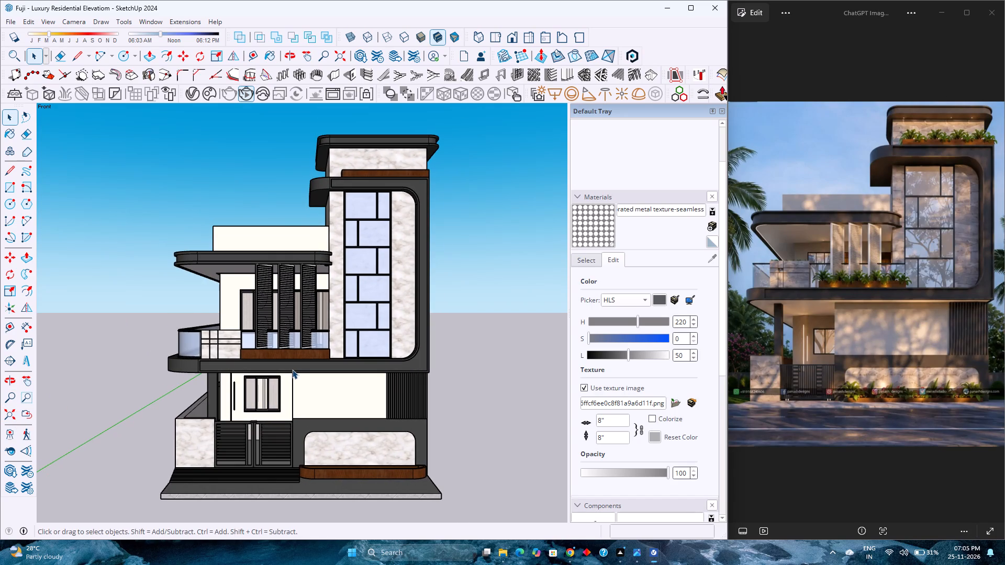
pyautogui.scroll(2, 318, 335)
pyautogui.scroll(-2, 318, 335)
pyautogui.scroll(1, 318, 335)
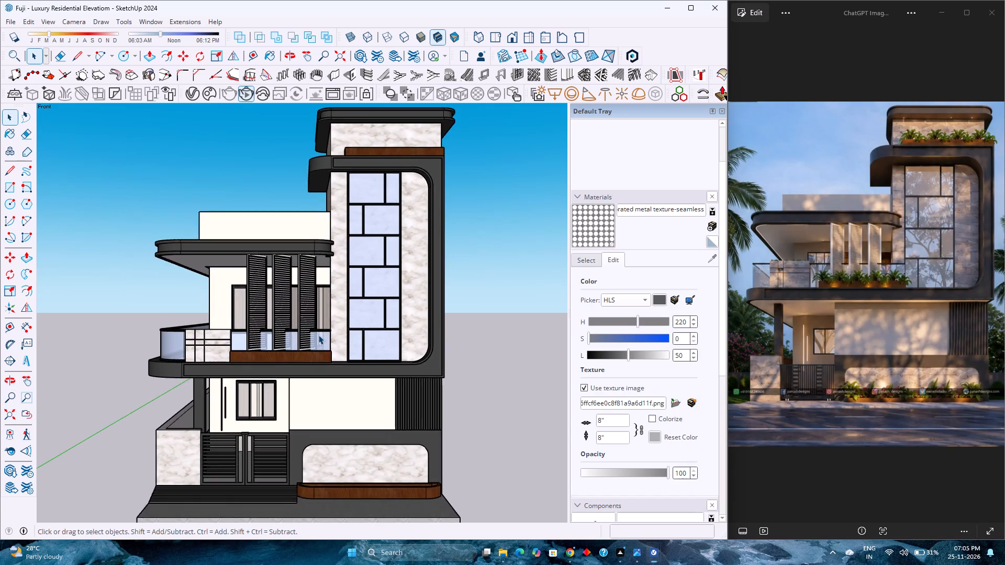
pyautogui.scroll(-3, 318, 335)
pyautogui.scroll(3, 318, 335)
pyautogui.scroll(-3, 318, 335)
pyautogui.scroll(7, 318, 335)
pyautogui.scroll(-3, 325, 342)
pyautogui.scroll(3, 325, 342)
pyautogui.scroll(-1, 328, 335)
pyautogui.scroll(3, 328, 330)
pyautogui.scroll(-3, 328, 330)
pyautogui.scroll(3, 328, 330)
pyautogui.scroll(-2, 328, 330)
pyautogui.scroll(2, 328, 330)
pyautogui.scroll(-1, 328, 325)
# Examine up close the balcony's glass railing and handrail end where they meet the marble wall above the wooden planter.
pyautogui.moveTo(328, 325); pyautogui.dragTo(322, 425, button='middle')
pyautogui.scroll(6, 347, 321)
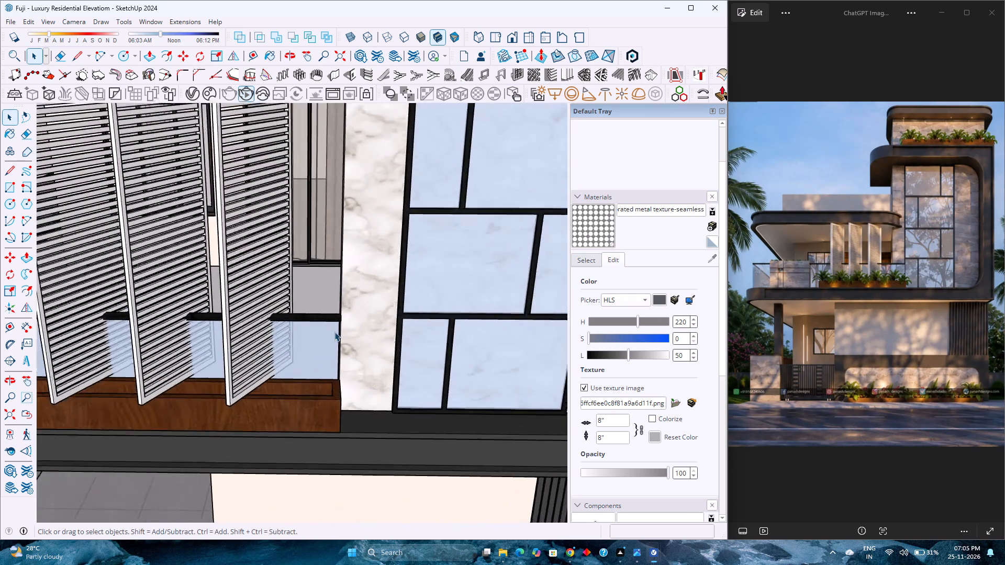
pyautogui.scroll(1, 334, 332)
pyautogui.moveTo(334, 332); pyautogui.dragTo(489, 386, button='middle')
pyautogui.scroll(8, 326, 298)
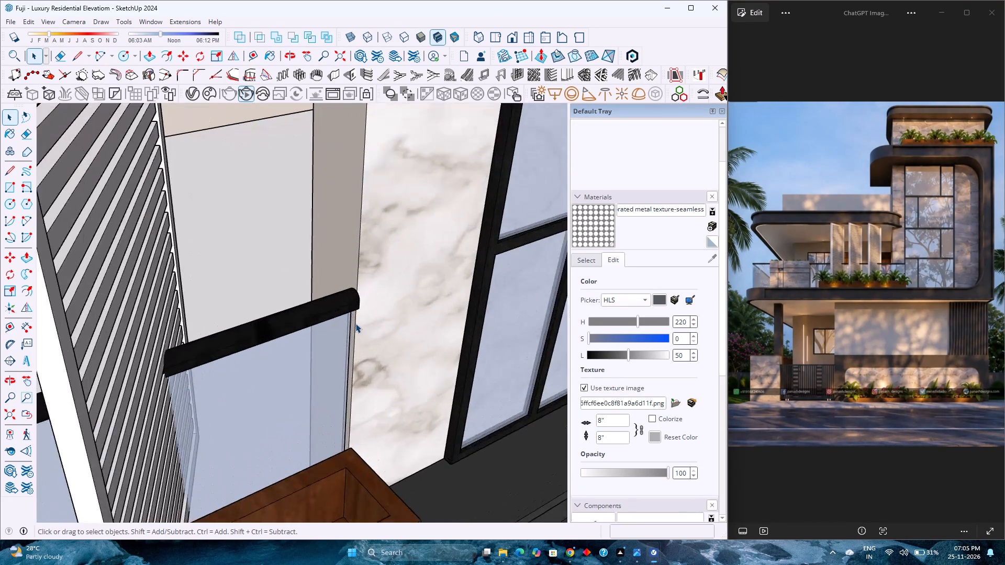
pyautogui.scroll(6, 355, 323)
pyautogui.scroll(-7, 351, 320)
pyautogui.scroll(1, 351, 320)
pyautogui.scroll(-4, 351, 320)
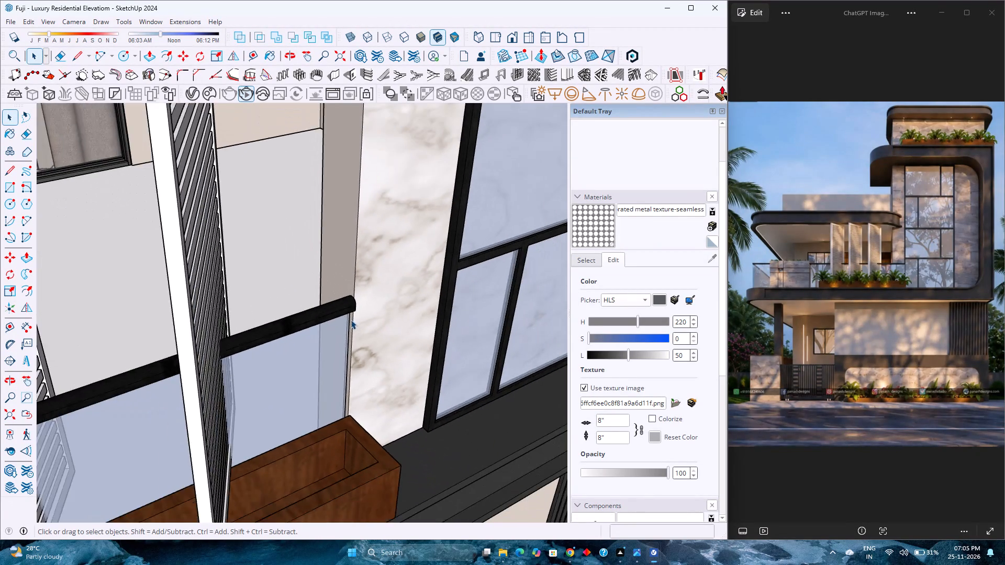
pyautogui.scroll(-19, 351, 320)
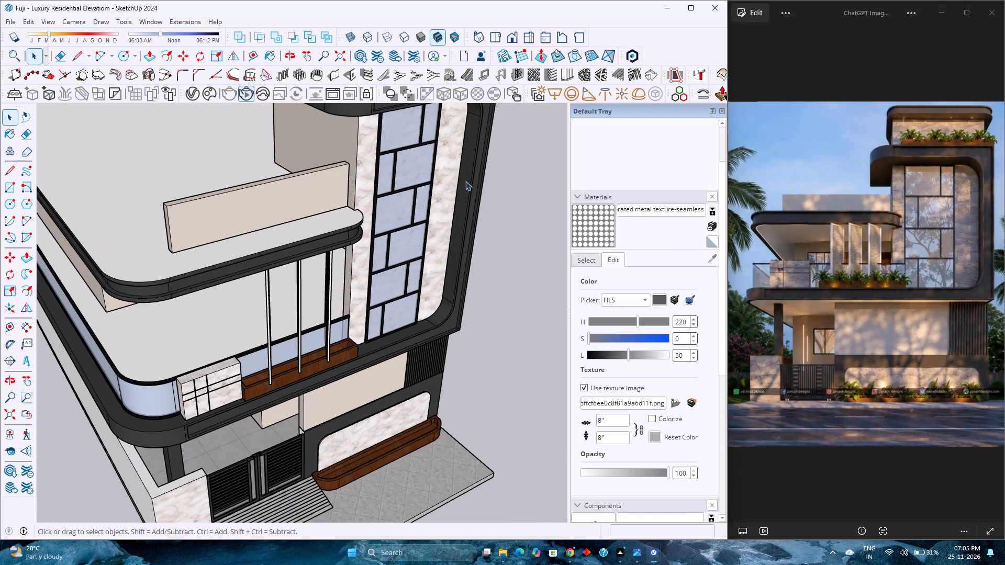
# Fit the whole house in the front view and examine it from a slightly lower angle against the reference image.
pyautogui.click(515, 44)
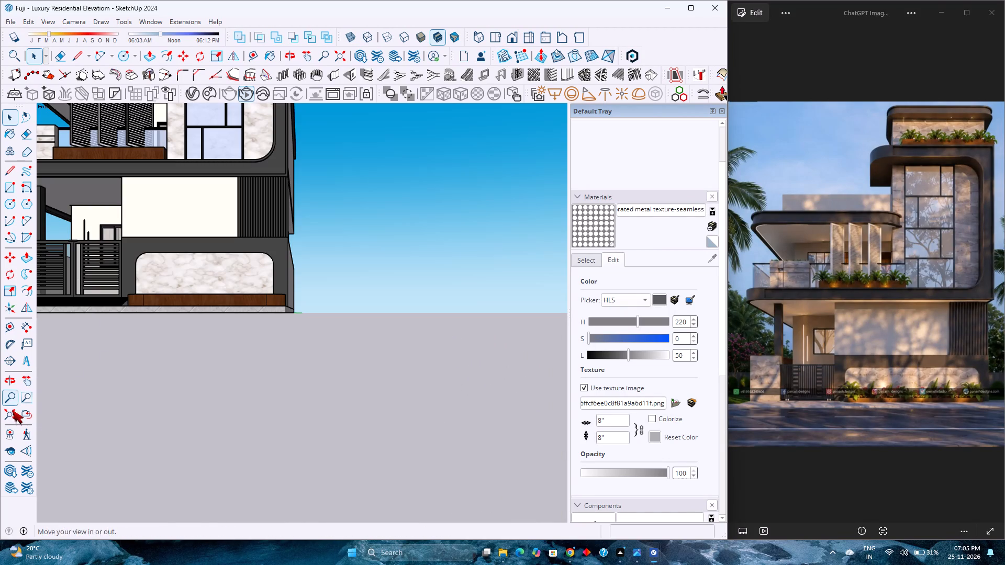
pyautogui.click(12, 410)
pyautogui.scroll(-3, 265, 367)
pyautogui.scroll(3, 265, 367)
pyautogui.moveTo(264, 377); pyautogui.dragTo(264, 373, button='middle')
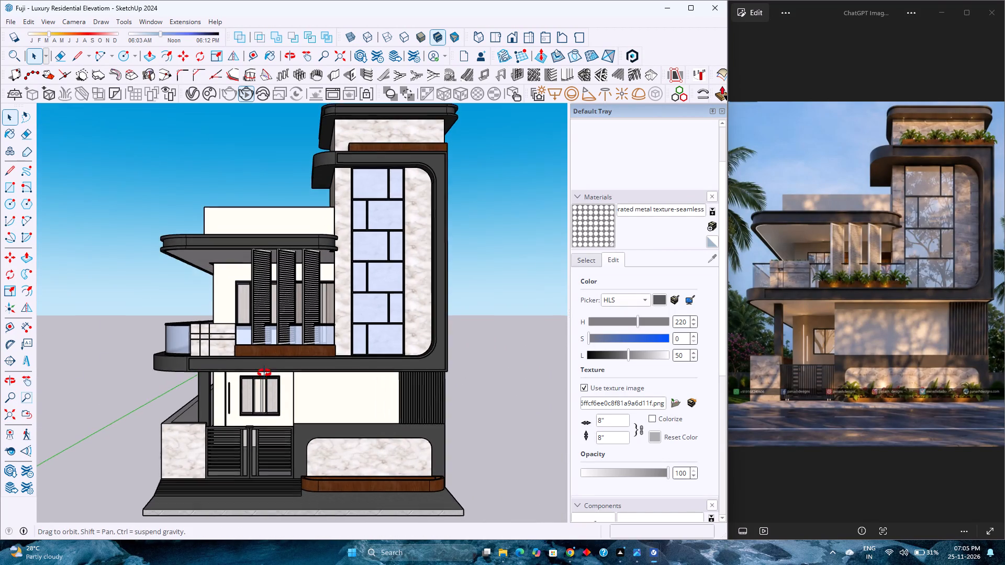
pyautogui.moveTo(264, 373); pyautogui.dragTo(267, 367, button='middle')
pyautogui.scroll(4, 267, 367)
pyautogui.scroll(-4, 267, 367)
pyautogui.scroll(3, 267, 367)
pyautogui.scroll(-7, 267, 367)
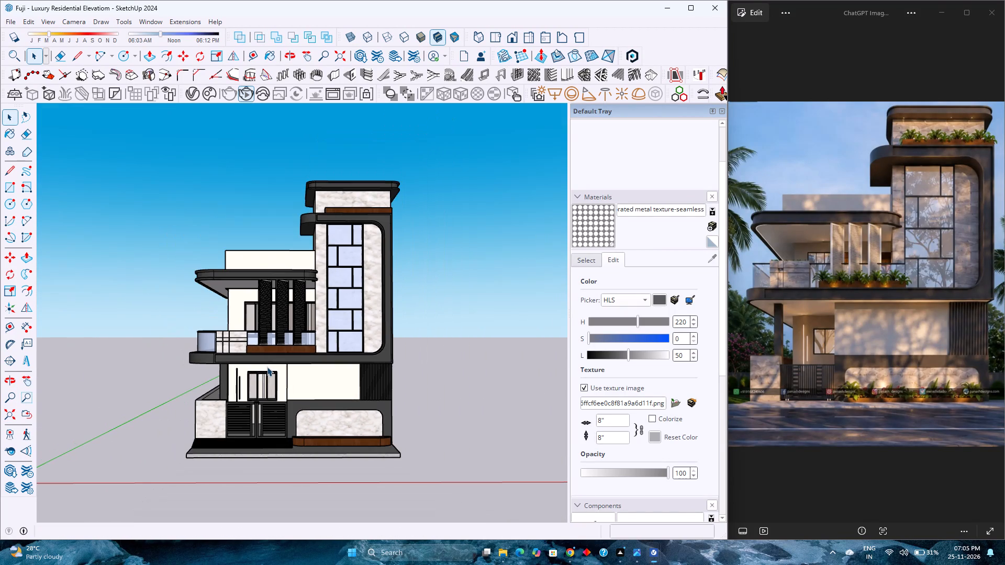
# Fit the whole house in the front view again and compare the complete elevation with the reference image at different distances.
pyautogui.click(507, 39)
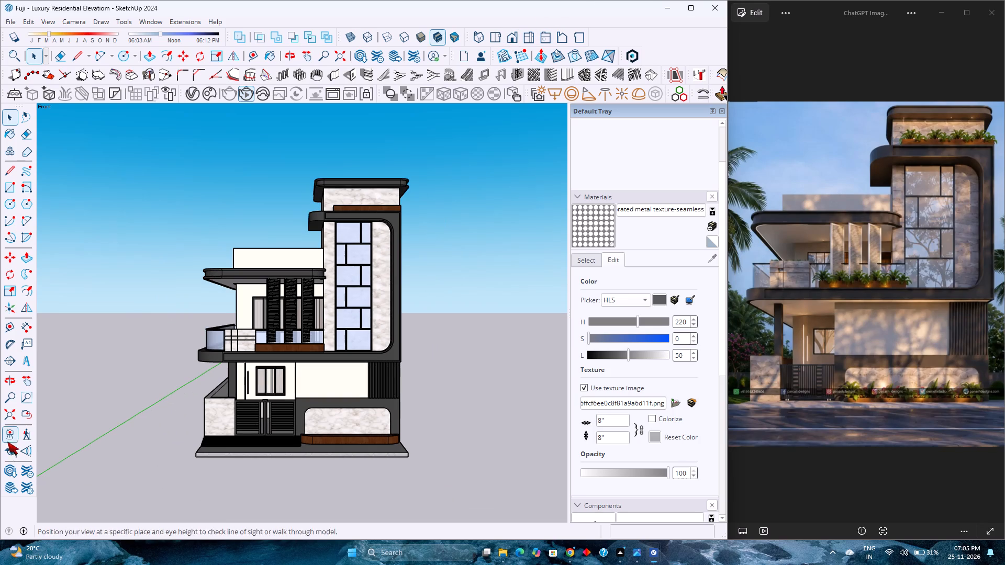
pyautogui.click(9, 414)
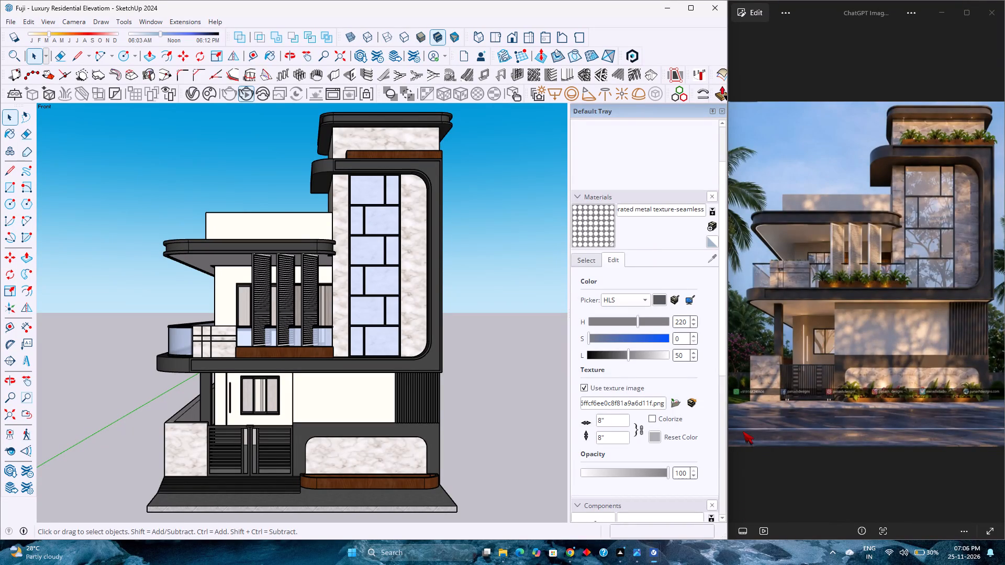
pyautogui.click(465, 386)
pyautogui.scroll(2, 465, 386)
pyautogui.scroll(-4, 465, 386)
pyautogui.scroll(3, 465, 386)
pyautogui.scroll(-2, 465, 386)
pyautogui.scroll(3, 465, 386)
pyautogui.scroll(-3, 465, 386)
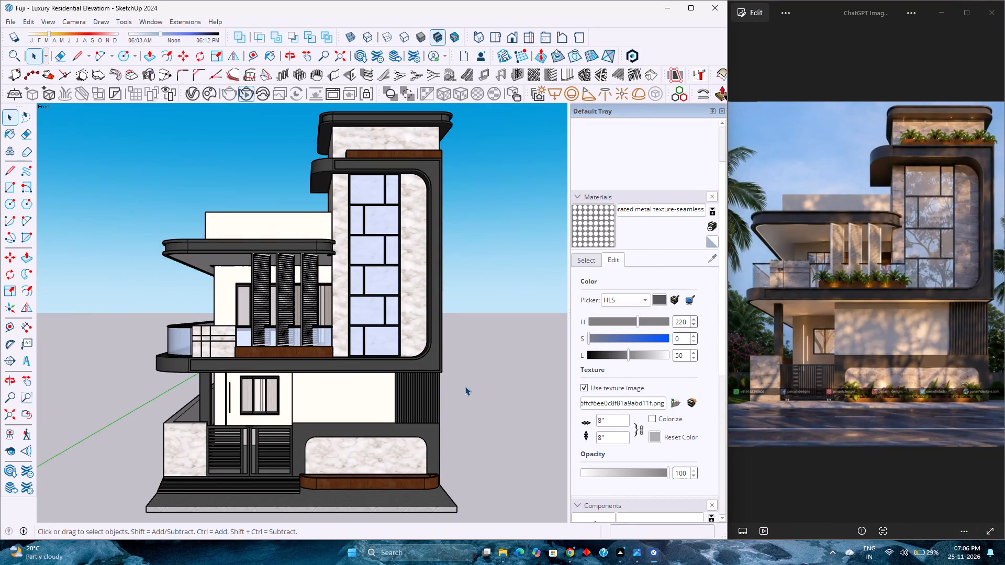
pyautogui.scroll(3, 465, 386)
pyautogui.scroll(-4, 465, 386)
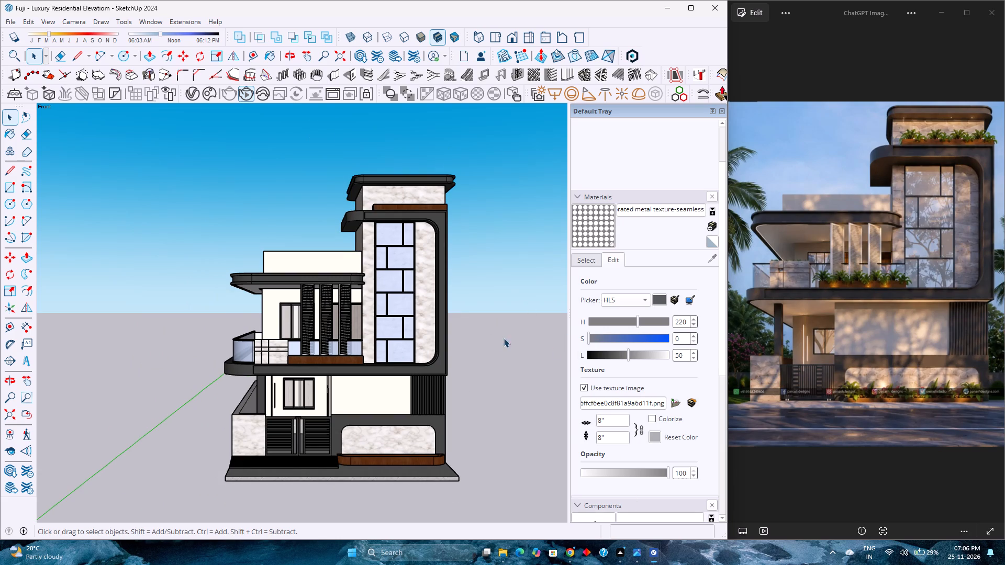
pyautogui.scroll(-4, 245, 367)
pyautogui.scroll(3, 247, 366)
pyautogui.scroll(-4, 247, 366)
pyautogui.scroll(5, 247, 366)
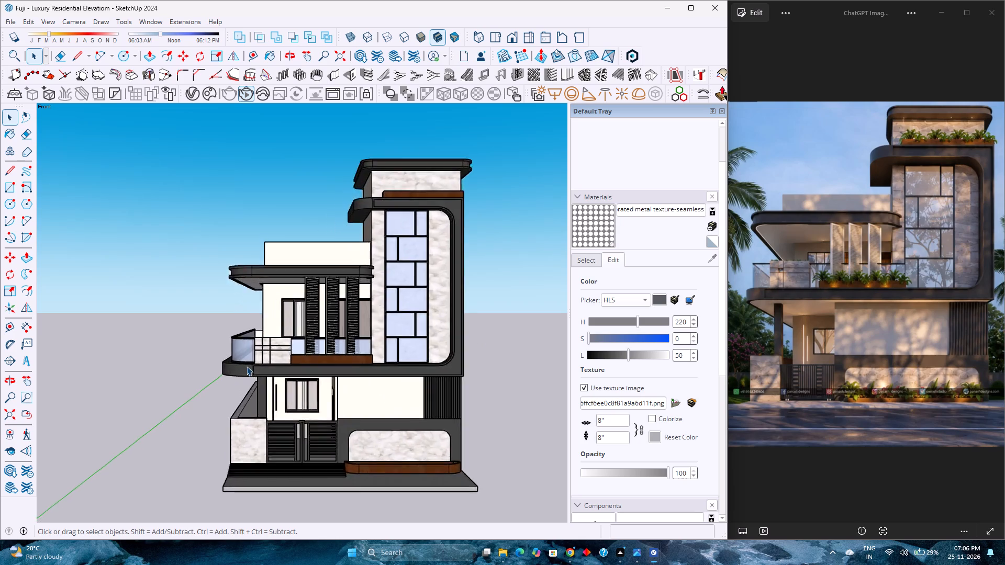
pyautogui.scroll(-5, 247, 366)
pyautogui.scroll(4, 247, 366)
pyautogui.scroll(-3, 247, 366)
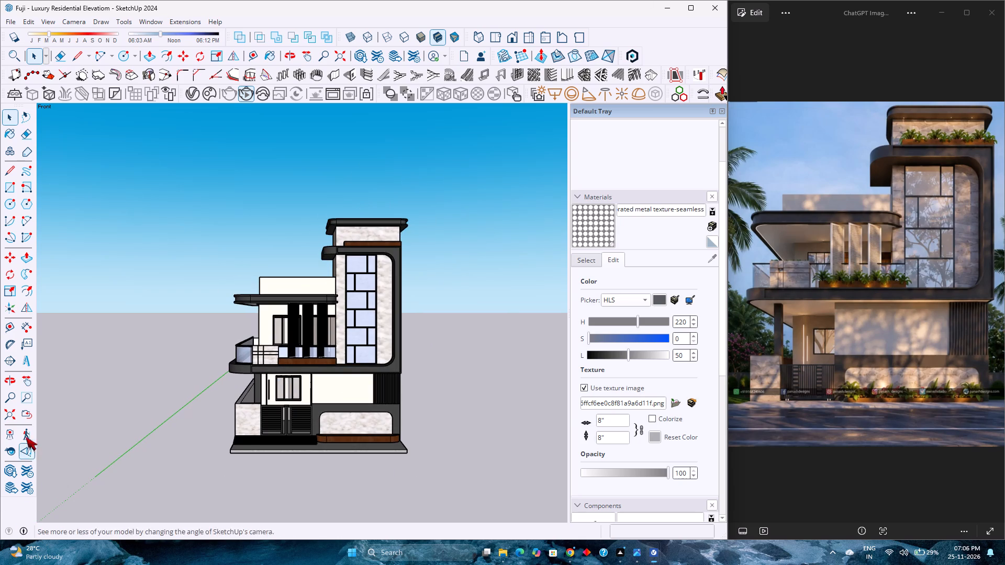
# Restore the front view with the whole house fitted in the drawing area.
pyautogui.click(8, 413)
pyautogui.click(516, 38)
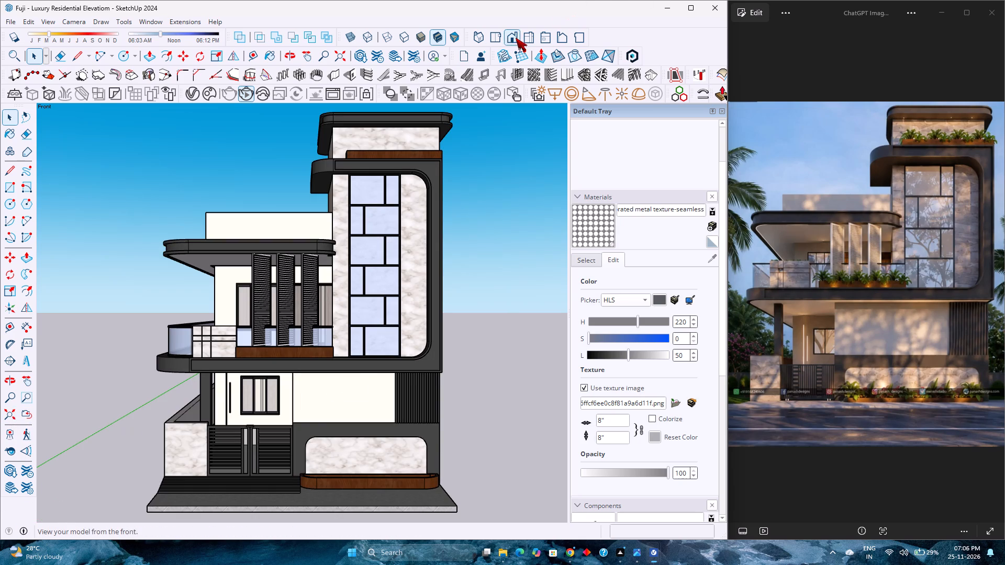
# Compare the complete front elevation with the reference image at different distances and from a slightly changed angle.
pyautogui.scroll(-3, 298, 443)
pyautogui.scroll(3, 298, 443)
pyautogui.scroll(-1, 298, 443)
pyautogui.scroll(1, 298, 443)
pyautogui.scroll(-2, 298, 442)
pyautogui.scroll(1, 298, 442)
pyautogui.scroll(-2, 298, 442)
pyautogui.scroll(3, 298, 442)
pyautogui.scroll(-2, 286, 440)
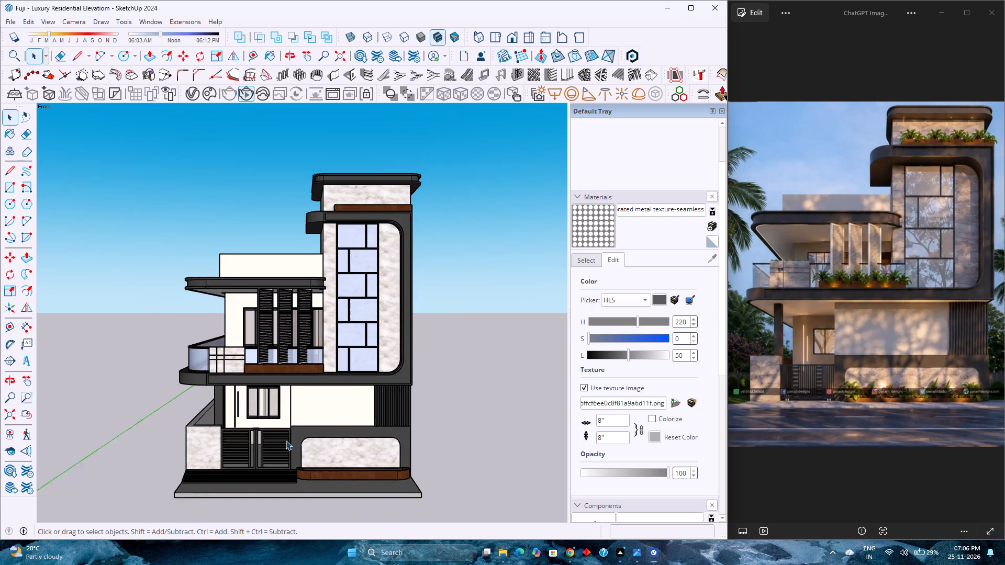
pyautogui.scroll(-2, 286, 440)
pyautogui.scroll(2, 310, 472)
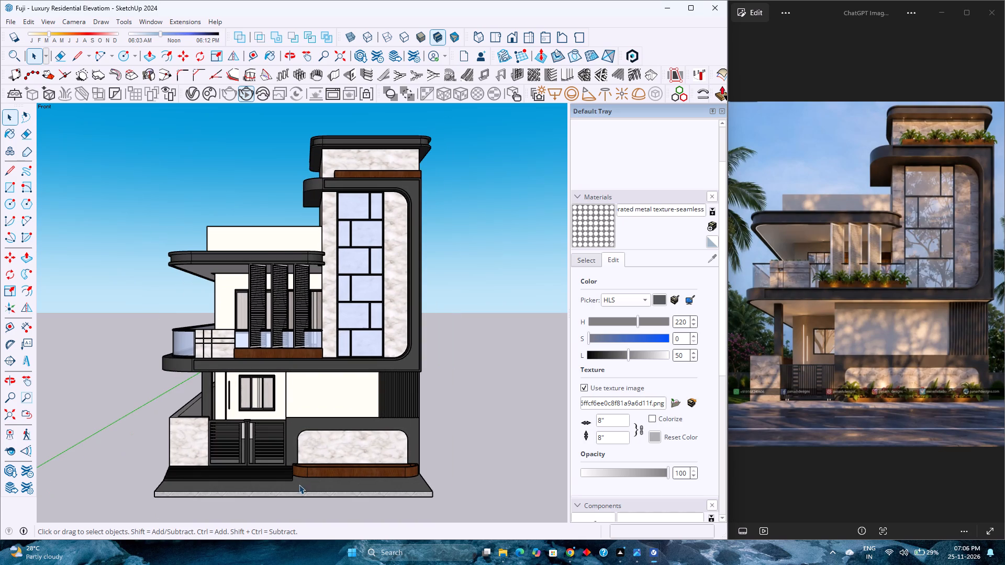
pyautogui.scroll(1, 298, 485)
pyautogui.scroll(-1, 298, 485)
pyautogui.scroll(1, 298, 485)
pyautogui.scroll(-1, 298, 485)
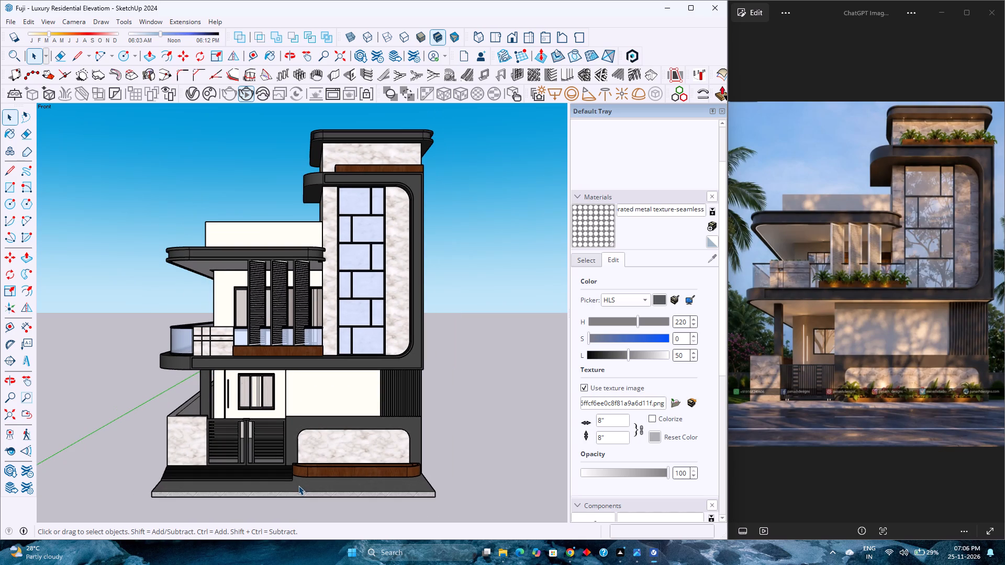
pyautogui.scroll(1, 298, 485)
pyautogui.scroll(-1, 298, 485)
pyautogui.scroll(1, 298, 481)
pyautogui.scroll(-2, 298, 481)
pyautogui.scroll(1, 298, 480)
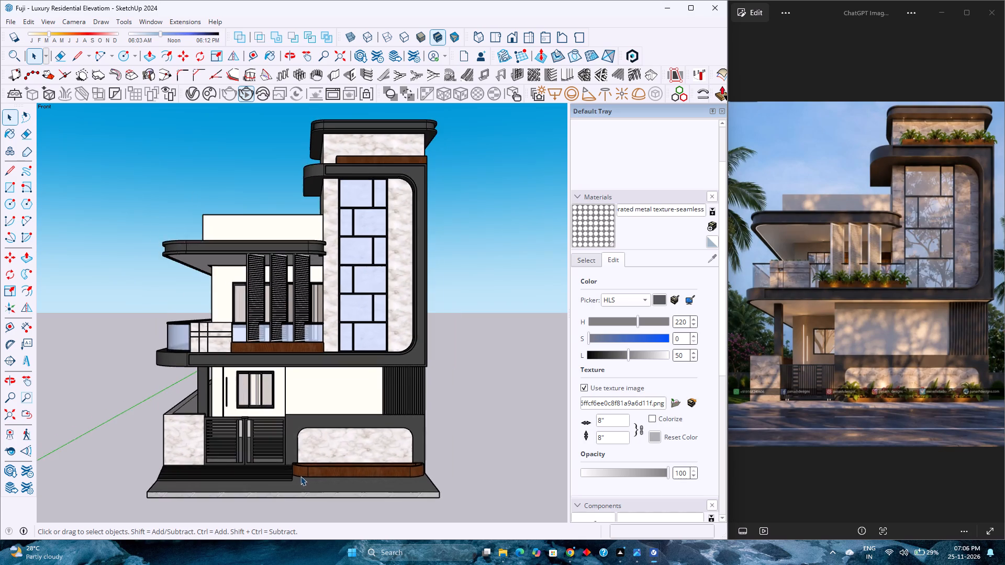
pyautogui.scroll(-2, 303, 474)
pyautogui.scroll(3, 323, 400)
pyautogui.scroll(-3, 323, 399)
pyautogui.scroll(1, 323, 399)
pyautogui.scroll(-1, 323, 399)
pyautogui.scroll(2, 323, 399)
pyautogui.scroll(-3, 323, 399)
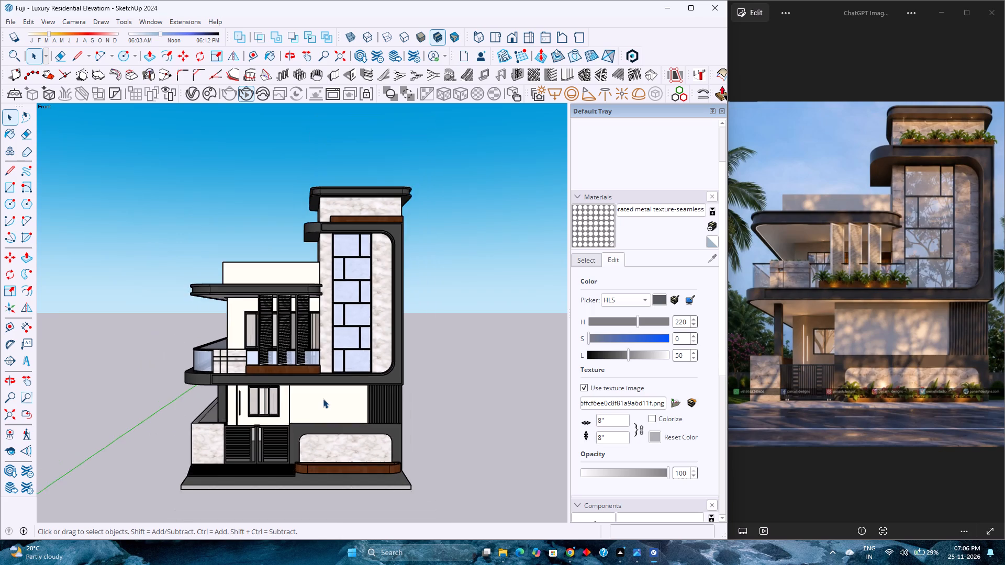
pyautogui.scroll(3, 323, 400)
pyautogui.moveTo(287, 489); pyautogui.dragTo(293, 482, button='middle')
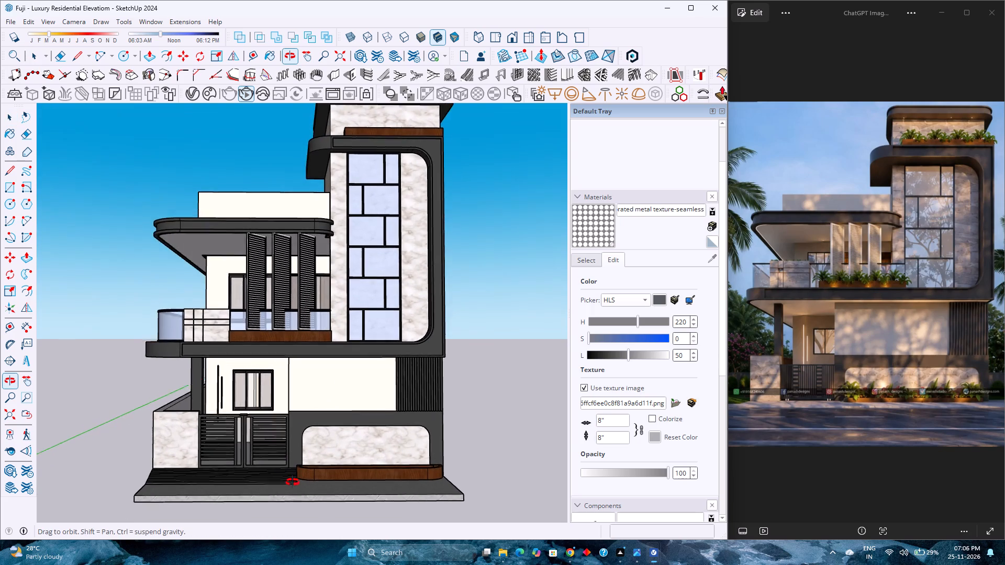
pyautogui.moveTo(293, 482); pyautogui.dragTo(293, 490, button='middle')
pyautogui.middleClick(293, 490)
pyautogui.scroll(-1, 297, 480)
pyautogui.middleClick(324, 499)
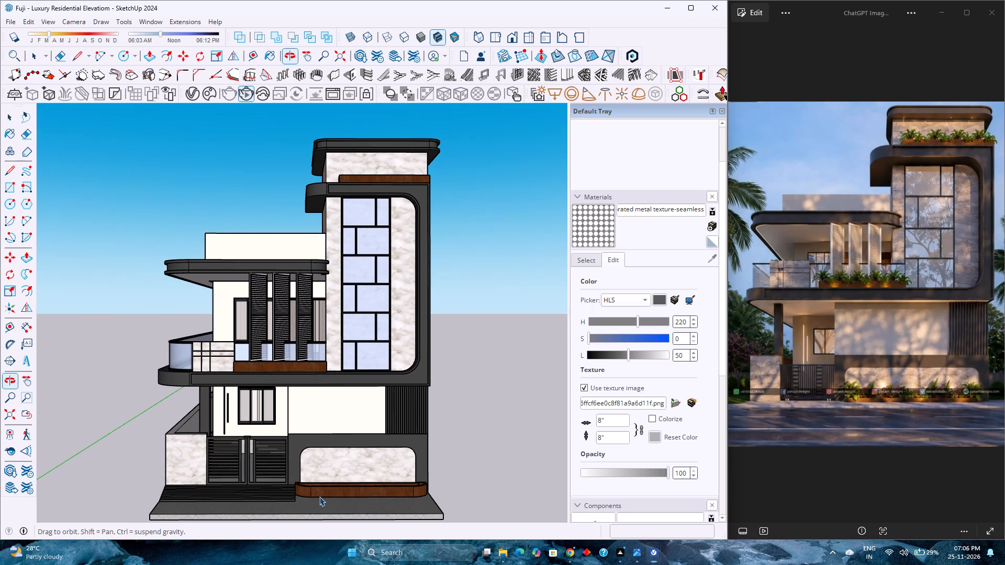
# Fit the whole house in the drawing area and check its massing against the reference image, including from a slightly lower angle.
pyautogui.click(12, 414)
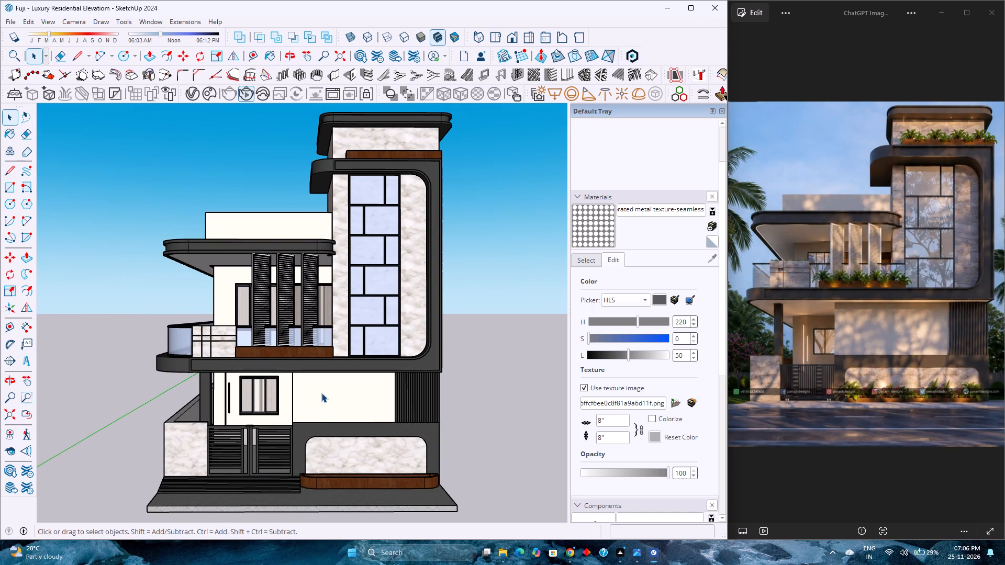
pyautogui.scroll(-1, 321, 393)
pyautogui.scroll(1, 321, 393)
pyautogui.scroll(-1, 321, 393)
pyautogui.scroll(1, 321, 393)
pyautogui.scroll(-1, 321, 393)
pyautogui.scroll(1, 321, 393)
pyautogui.scroll(-3, 321, 393)
pyautogui.scroll(3, 321, 393)
pyautogui.scroll(-3, 320, 393)
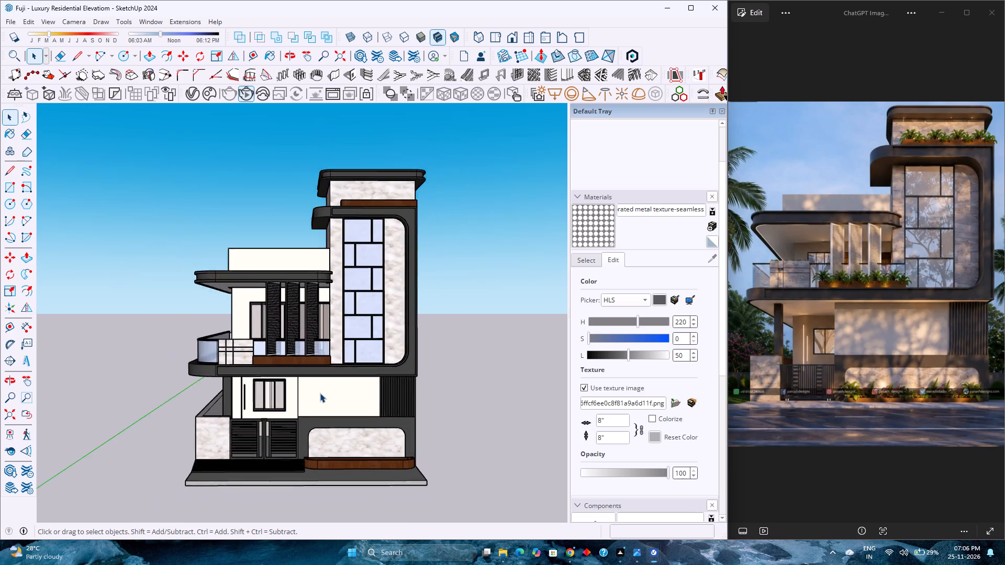
pyautogui.scroll(3, 320, 393)
pyautogui.scroll(-3, 320, 393)
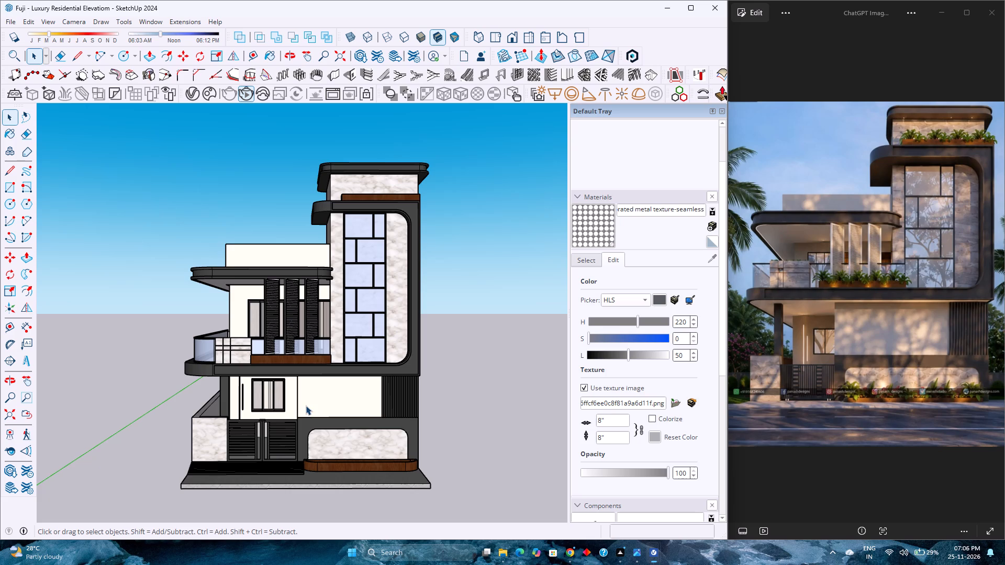
pyautogui.scroll(-1, 323, 411)
pyautogui.scroll(3, 323, 411)
pyautogui.scroll(-3, 323, 411)
pyautogui.scroll(2, 323, 411)
pyautogui.scroll(-2, 323, 411)
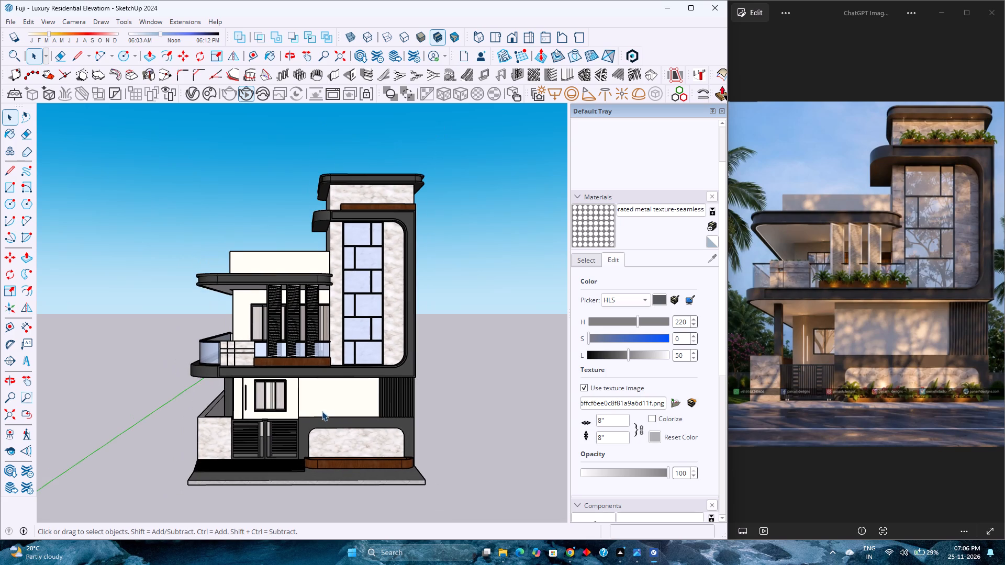
pyautogui.moveTo(322, 411); pyautogui.dragTo(322, 405, button='middle')
pyautogui.scroll(3, 322, 405)
pyautogui.scroll(-3, 322, 405)
pyautogui.scroll(2, 322, 405)
pyautogui.scroll(-3, 322, 405)
pyautogui.scroll(3, 322, 405)
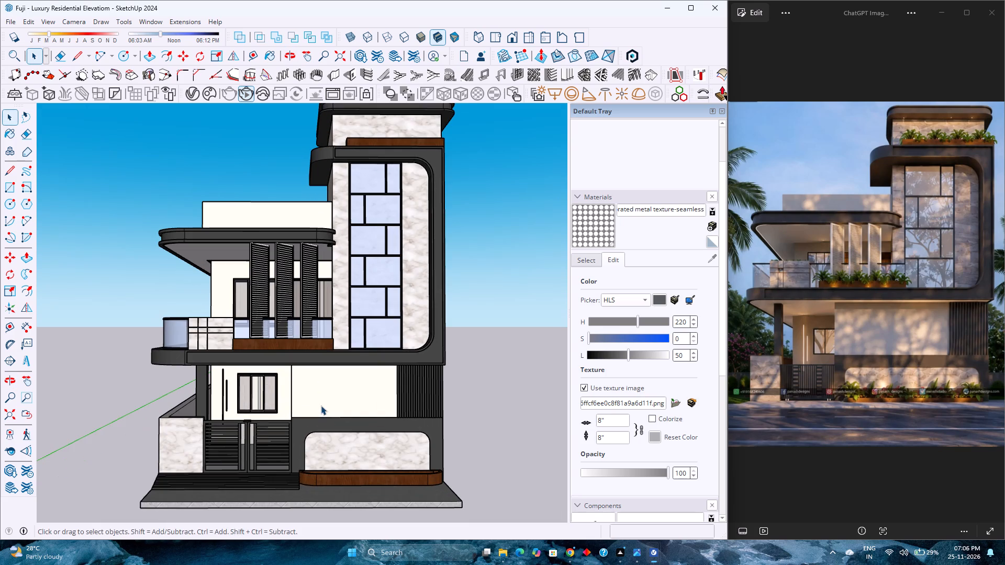
# Examine the lower facade around the entrance gate, marble panel, fluted cladding and balcony slab against the reference image.
pyautogui.scroll(-3, 320, 406)
pyautogui.scroll(4, 320, 437)
pyautogui.scroll(-4, 320, 437)
pyautogui.scroll(4, 320, 437)
pyautogui.scroll(-4, 320, 437)
pyautogui.scroll(4, 320, 437)
pyautogui.scroll(-4, 320, 437)
pyautogui.scroll(4, 320, 437)
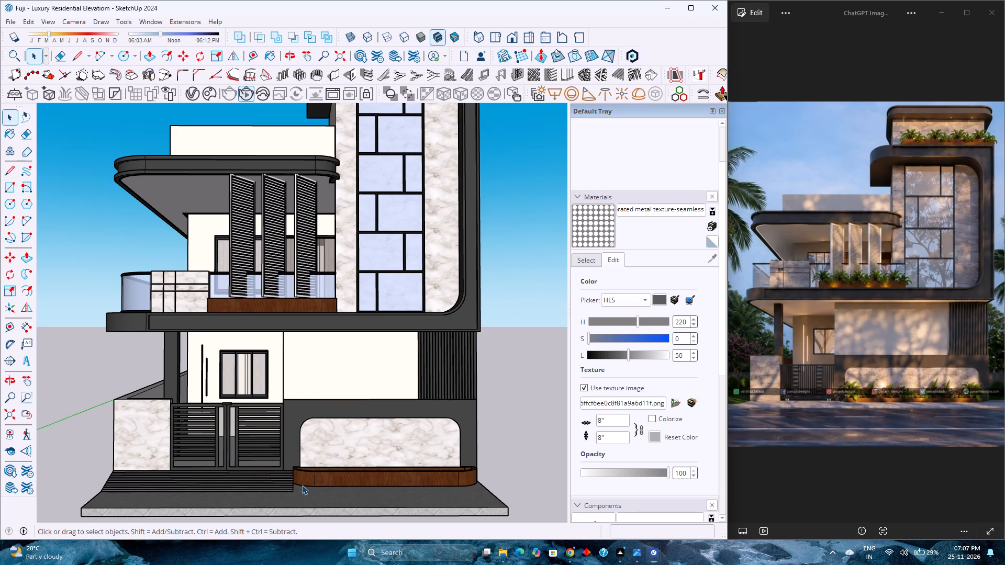
pyautogui.scroll(-3, 301, 490)
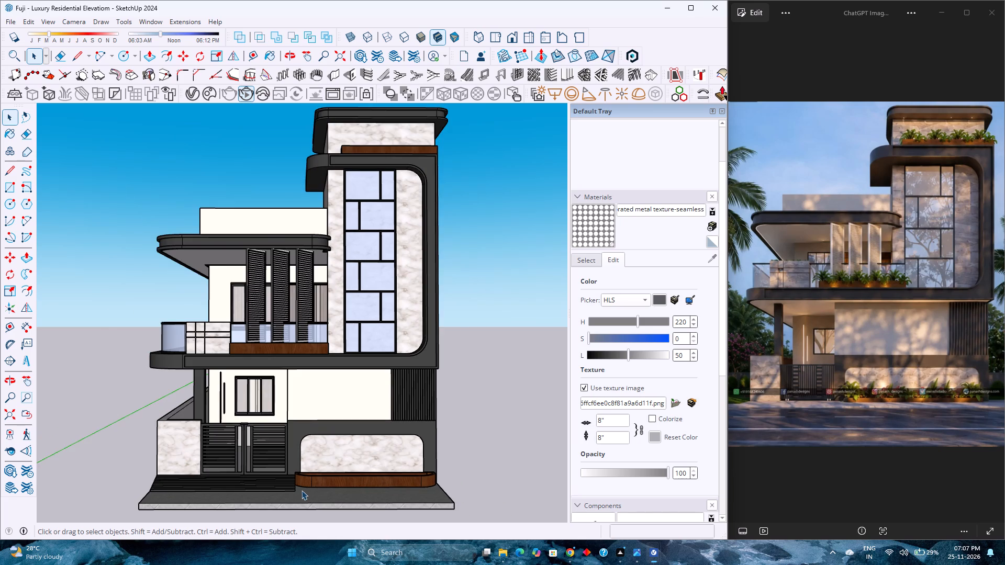
pyautogui.scroll(2, 301, 490)
pyautogui.scroll(-3, 301, 490)
pyautogui.scroll(3, 301, 490)
pyautogui.scroll(-2, 301, 490)
pyautogui.scroll(3, 303, 488)
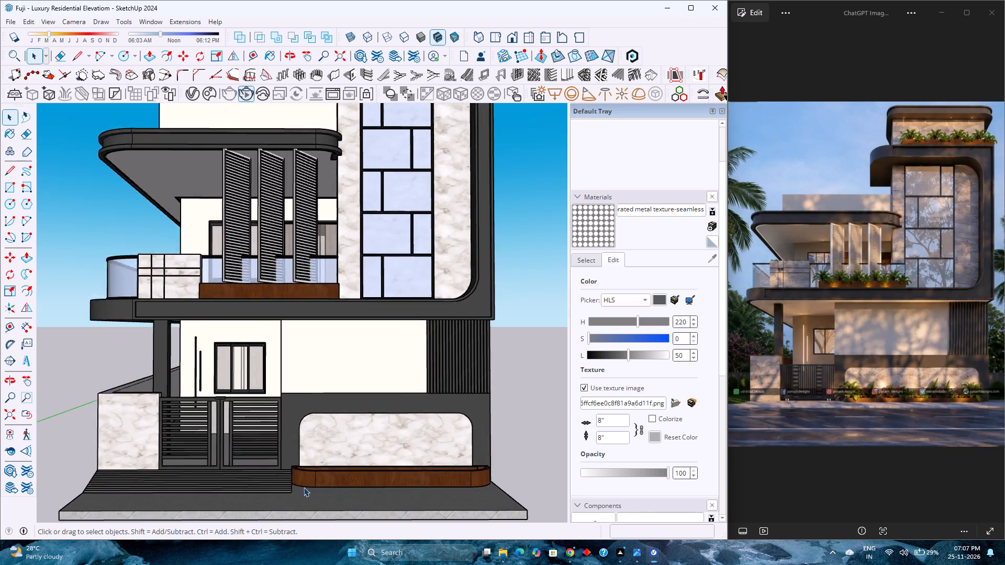
pyautogui.scroll(-4, 304, 487)
pyautogui.scroll(3, 304, 487)
pyautogui.scroll(-3, 304, 487)
pyautogui.scroll(4, 304, 487)
pyautogui.scroll(-4, 304, 487)
pyautogui.scroll(3, 304, 487)
pyautogui.scroll(-3, 304, 487)
pyautogui.scroll(3, 304, 487)
pyautogui.scroll(-2, 304, 487)
pyautogui.scroll(3, 304, 487)
pyautogui.scroll(-1, 304, 487)
pyautogui.scroll(1, 304, 487)
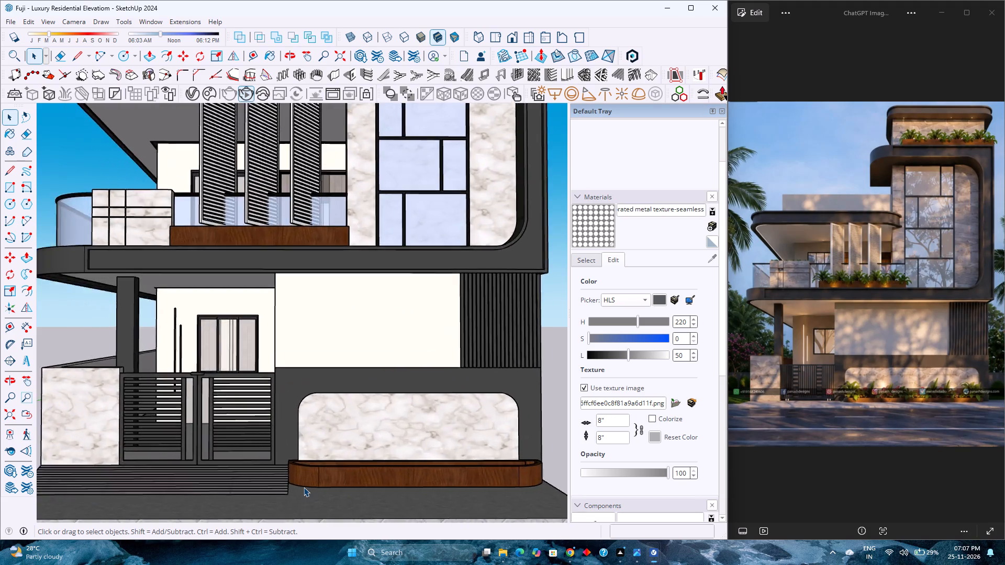
pyautogui.scroll(-5, 304, 487)
pyautogui.scroll(4, 304, 487)
pyautogui.scroll(-3, 304, 487)
pyautogui.scroll(3, 304, 487)
pyautogui.scroll(-4, 304, 487)
pyautogui.scroll(4, 304, 487)
pyautogui.scroll(-4, 304, 487)
pyautogui.scroll(4, 304, 487)
pyautogui.scroll(-4, 304, 487)
pyautogui.scroll(3, 304, 487)
pyautogui.scroll(-2, 304, 487)
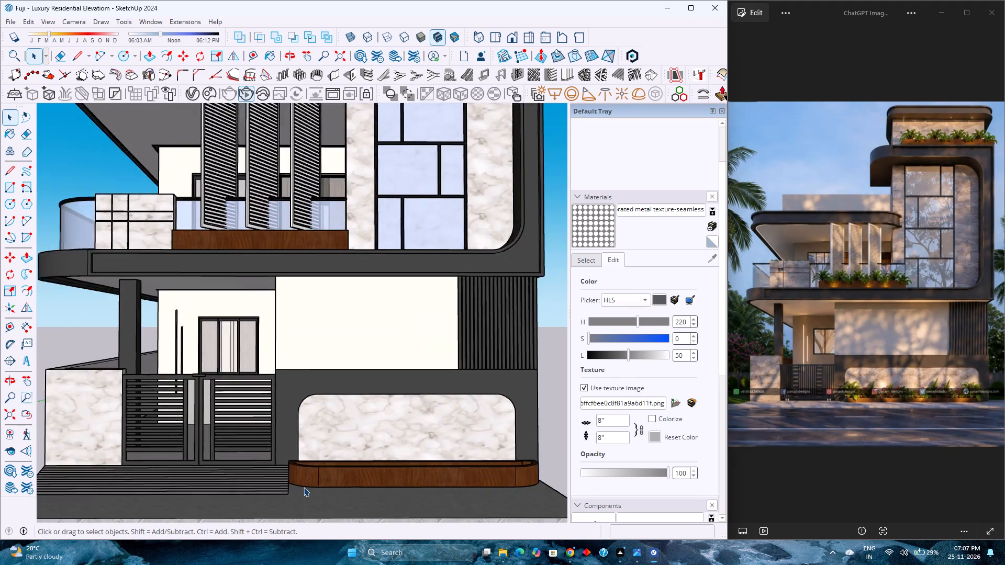
# Examine up close the rounded end of the ground-level wooden planter, the marble panel above it and the adjacent slatted gate.
pyautogui.scroll(-2, 304, 487)
pyautogui.scroll(4, 304, 487)
pyautogui.scroll(-4, 304, 487)
pyautogui.scroll(4, 304, 487)
pyautogui.scroll(-4, 304, 487)
pyautogui.scroll(4, 304, 487)
pyautogui.scroll(-4, 304, 487)
pyautogui.scroll(4, 304, 487)
pyautogui.scroll(-3, 304, 487)
pyautogui.scroll(3, 304, 487)
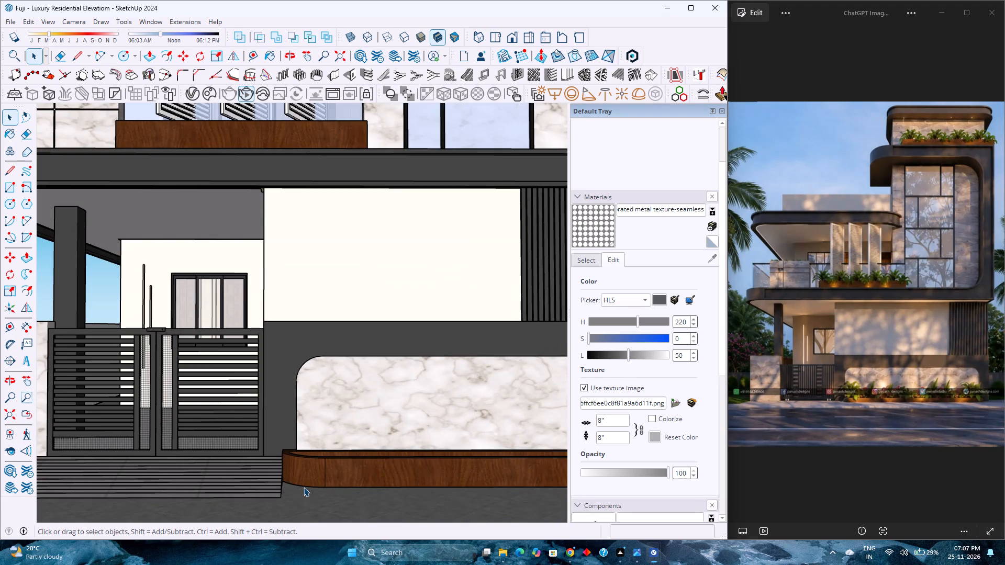
pyautogui.scroll(-3, 304, 487)
pyautogui.scroll(2, 304, 487)
pyautogui.scroll(-3, 304, 487)
pyautogui.scroll(3, 304, 487)
pyautogui.scroll(-3, 304, 487)
pyautogui.scroll(3, 304, 487)
pyautogui.scroll(-3, 304, 487)
pyautogui.scroll(4, 304, 487)
pyautogui.scroll(-4, 304, 487)
pyautogui.scroll(3, 304, 487)
pyautogui.scroll(-3, 304, 487)
pyautogui.scroll(4, 304, 487)
pyautogui.scroll(-3, 304, 487)
pyautogui.scroll(3, 304, 487)
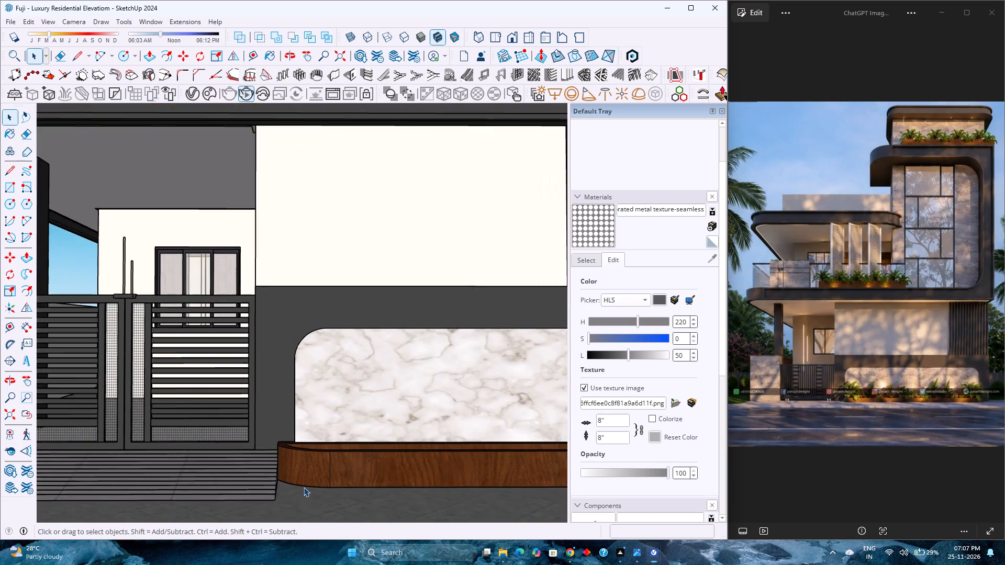
pyautogui.scroll(-2, 304, 487)
pyautogui.scroll(3, 304, 487)
pyautogui.scroll(-4, 304, 487)
pyautogui.scroll(3, 304, 487)
pyautogui.scroll(-4, 304, 487)
pyautogui.scroll(4, 304, 487)
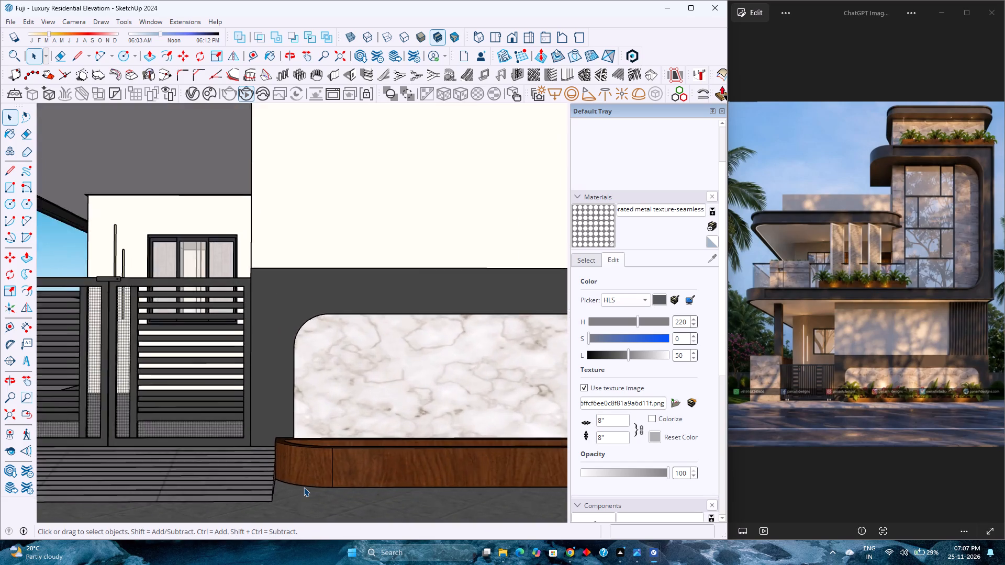
pyautogui.scroll(-3, 304, 487)
pyautogui.scroll(3, 304, 487)
pyautogui.scroll(-4, 304, 487)
pyautogui.scroll(3, 304, 487)
pyautogui.scroll(-3, 304, 487)
pyautogui.scroll(3, 304, 487)
pyautogui.scroll(-3, 304, 487)
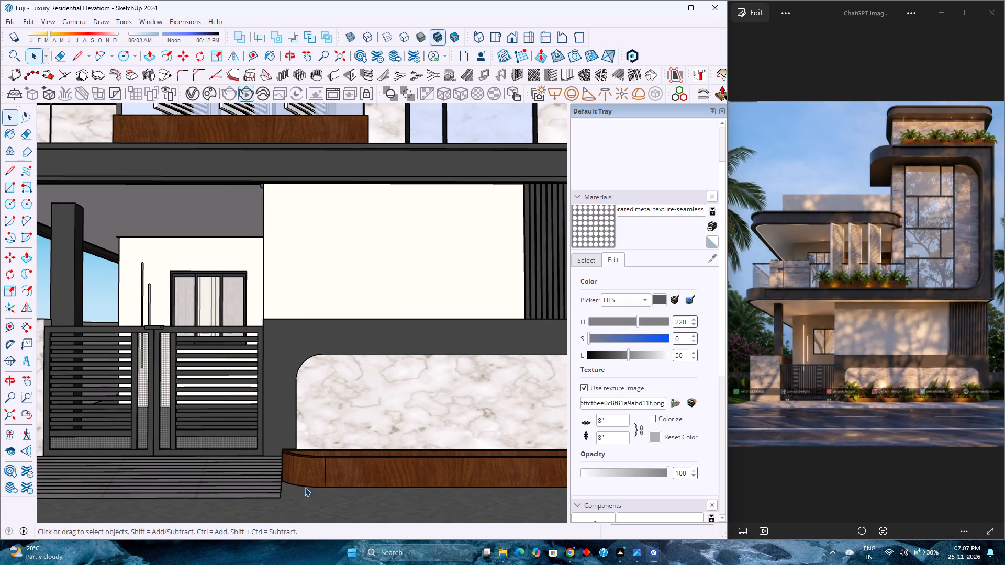
# Return to the whole house, fit it in the drawing area and compare the full elevation with the reference image.
pyautogui.scroll(-3, 305, 487)
pyautogui.scroll(2, 305, 487)
pyautogui.scroll(-13, 305, 487)
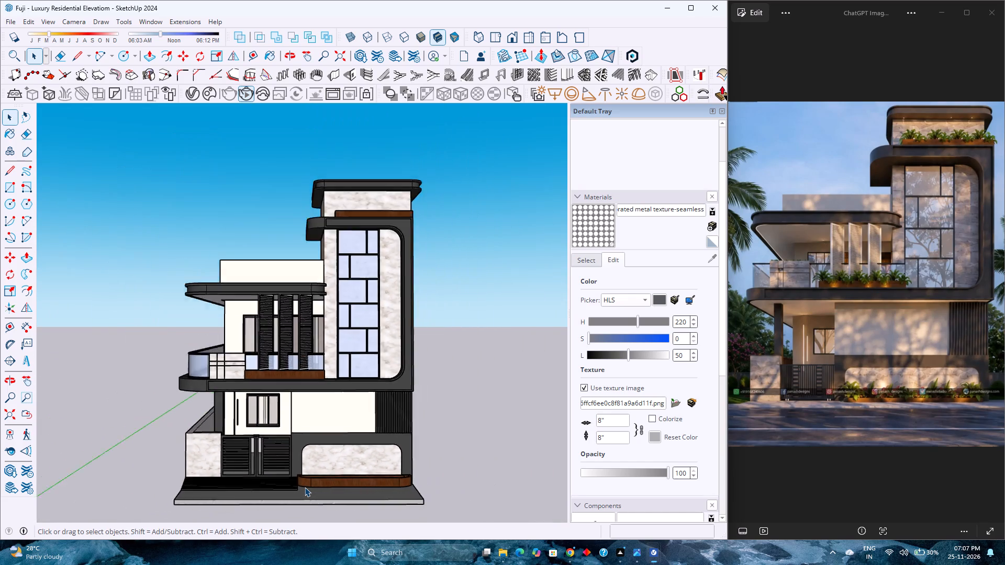
pyautogui.scroll(4, 305, 487)
pyautogui.scroll(-4, 305, 487)
pyautogui.scroll(4, 305, 487)
pyautogui.scroll(-6, 305, 487)
pyautogui.scroll(2, 305, 487)
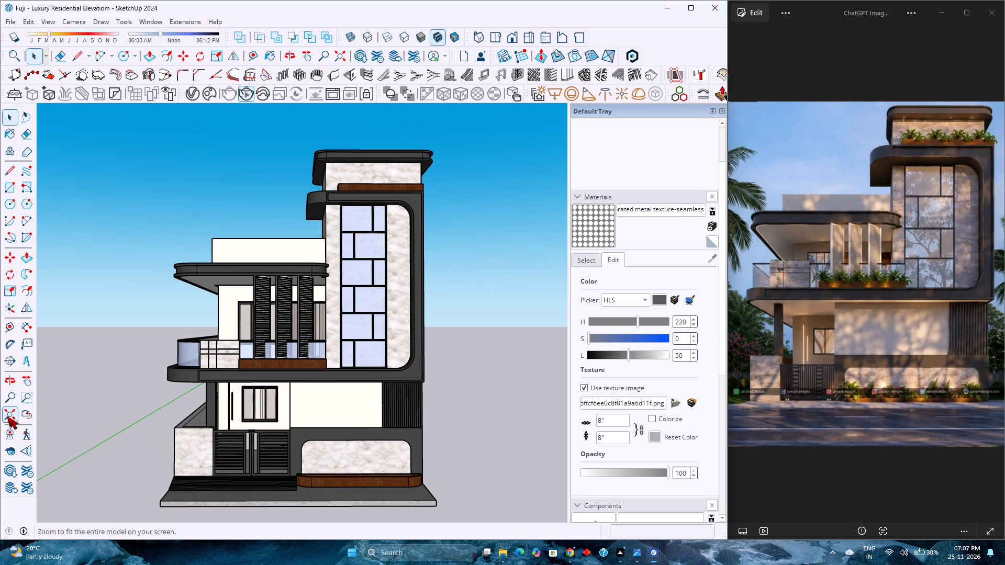
pyautogui.click(8, 413)
pyautogui.scroll(1, 283, 431)
pyautogui.scroll(-4, 300, 434)
pyautogui.scroll(3, 300, 434)
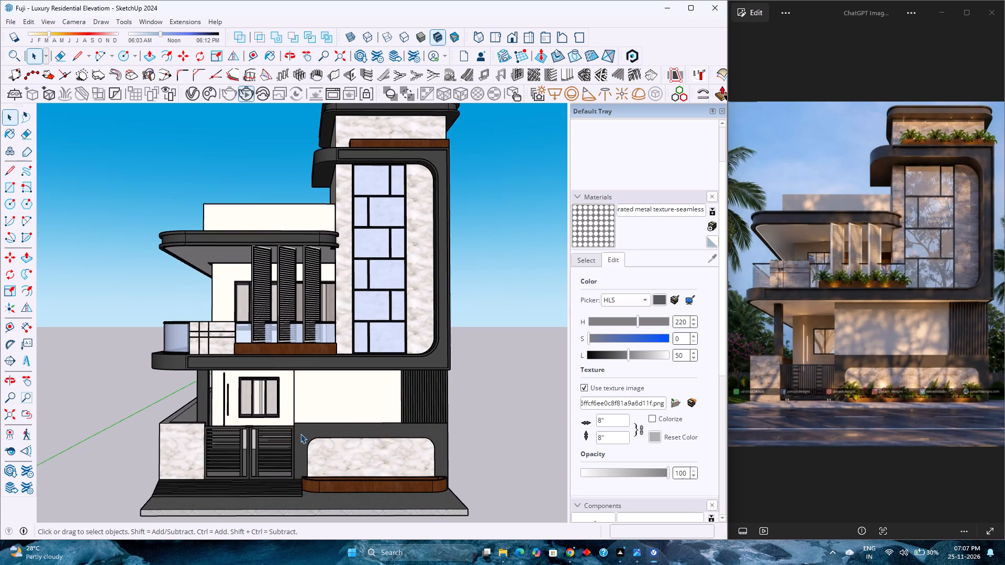
pyautogui.scroll(-3, 300, 434)
pyautogui.scroll(3, 300, 434)
pyautogui.scroll(-3, 300, 434)
pyautogui.scroll(3, 300, 434)
pyautogui.scroll(-3, 300, 434)
pyautogui.scroll(3, 300, 434)
pyautogui.scroll(-2, 300, 434)
pyautogui.scroll(1, 300, 434)
pyautogui.scroll(-3, 300, 434)
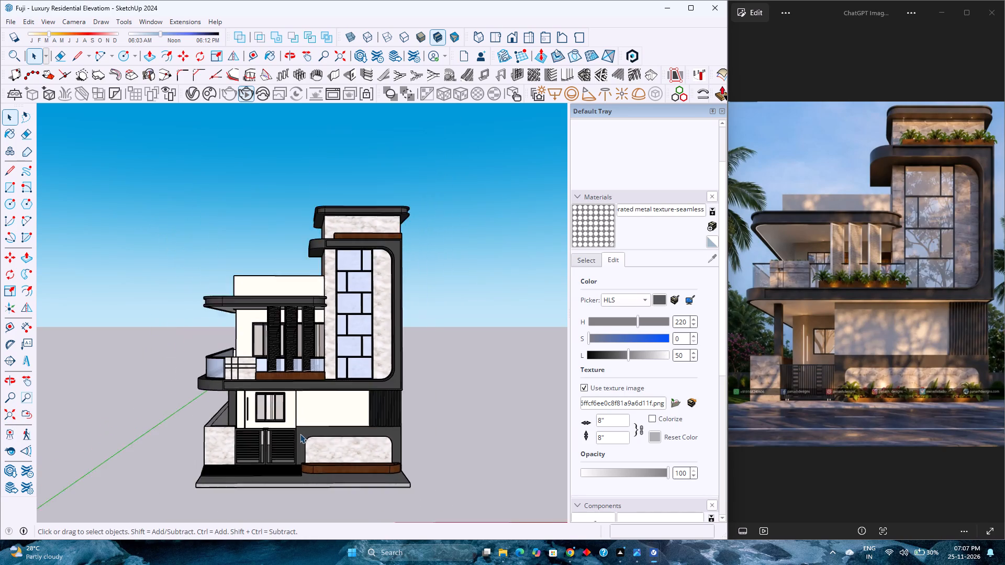
# Fit the whole house in the drawing area and examine it from the long balcony side and from a low front angle.
pyautogui.scroll(1, 296, 434)
pyautogui.scroll(-3, 294, 434)
pyautogui.scroll(4, 294, 434)
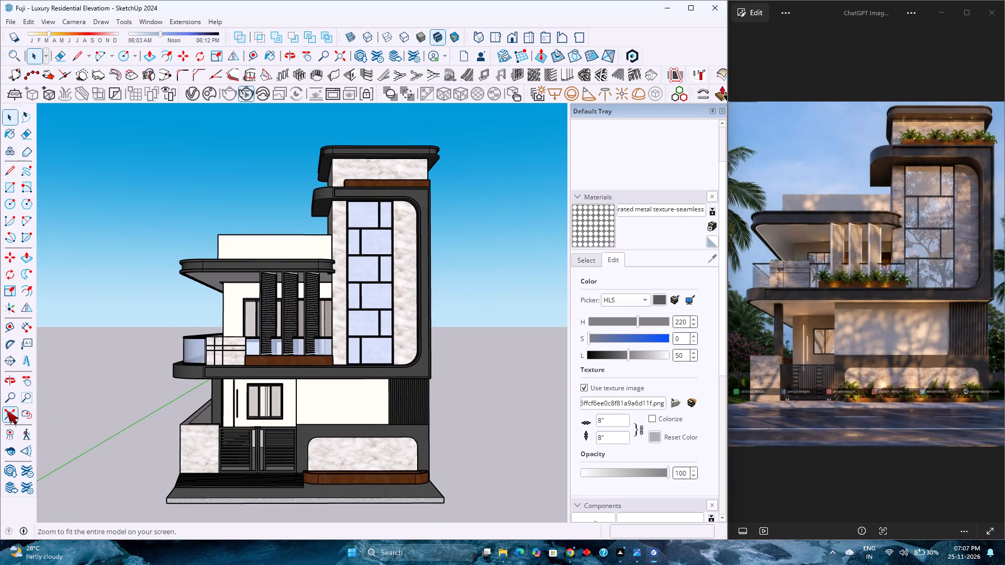
pyautogui.click(7, 411)
pyautogui.scroll(3, 315, 344)
pyautogui.scroll(-3, 315, 344)
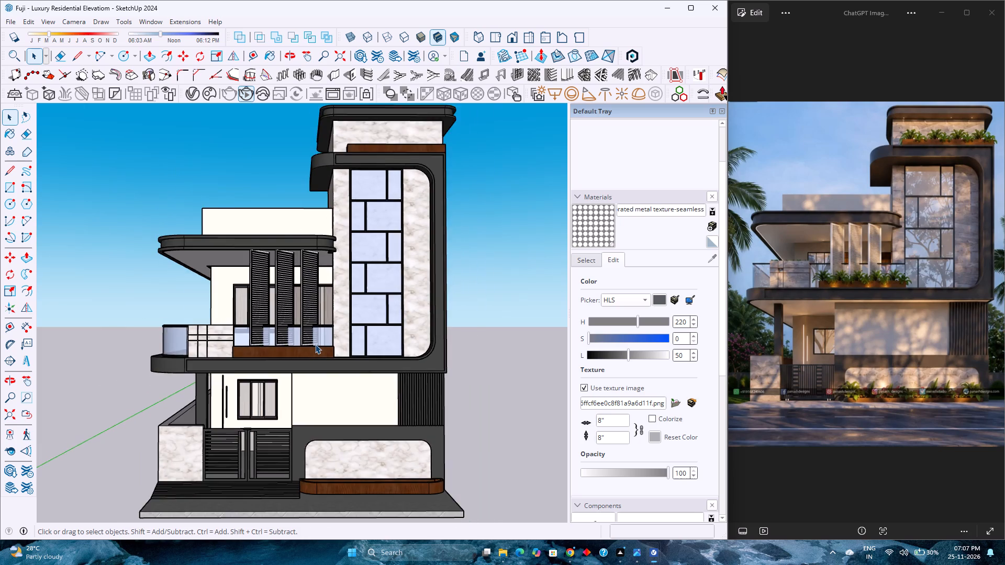
pyautogui.scroll(3, 315, 344)
pyautogui.scroll(-4, 315, 344)
pyautogui.moveTo(337, 354); pyautogui.dragTo(534, 379, button='middle')
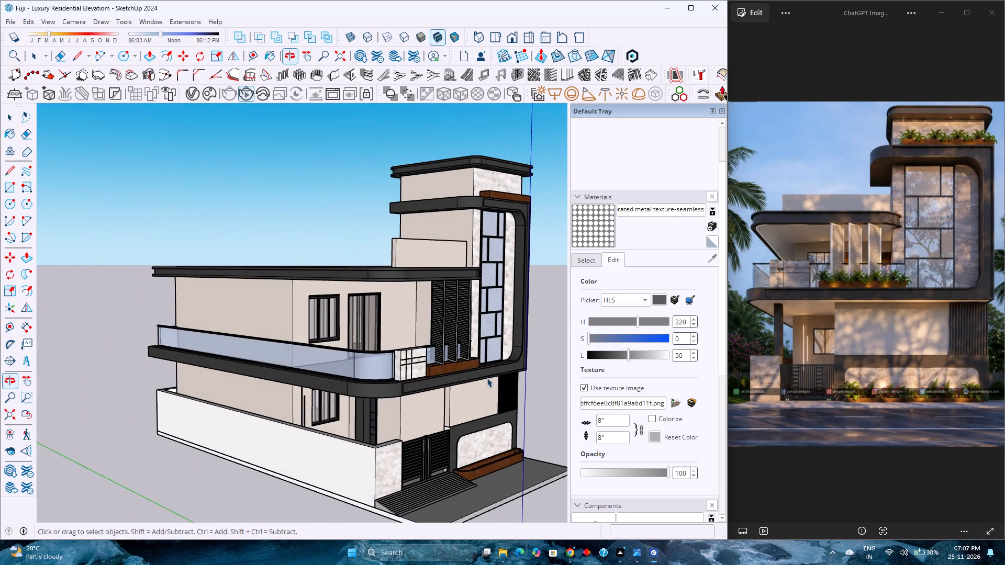
pyautogui.scroll(3, 472, 378)
pyautogui.scroll(-4, 472, 378)
pyautogui.moveTo(481, 395); pyautogui.dragTo(445, 387, button='middle')
pyautogui.scroll(5, 403, 374)
pyautogui.scroll(-9, 403, 374)
pyautogui.moveTo(423, 386); pyautogui.dragTo(197, 334, button='middle')
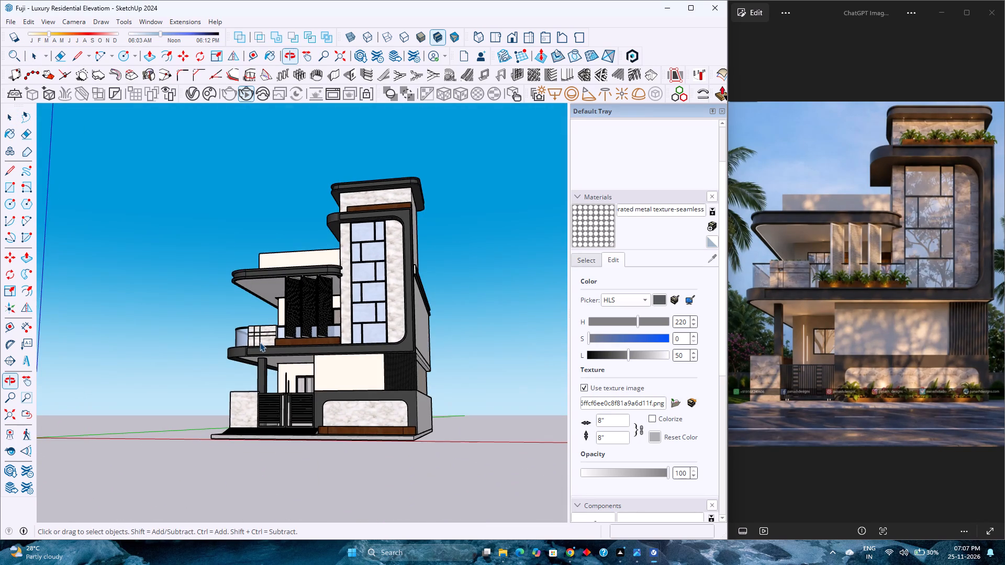
pyautogui.scroll(4, 296, 333)
pyautogui.moveTo(296, 333); pyautogui.dragTo(341, 363, button='middle')
pyautogui.middleClick(341, 363)
pyautogui.scroll(-4, 341, 363)
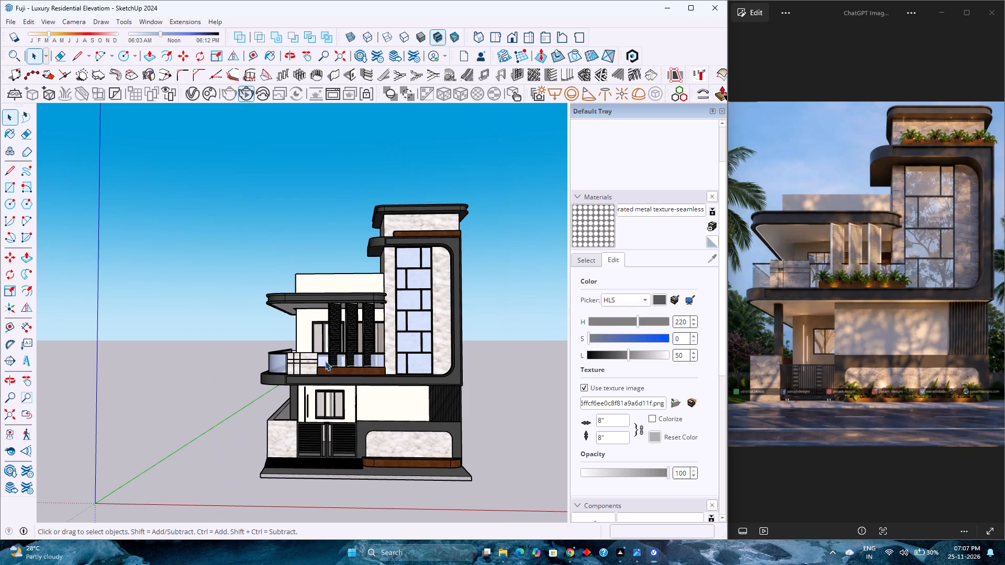
# Set the standard front view, fit the house, and examine the upper-floor louvred fins, wooden balcony planter and tall tower glazing up close.
pyautogui.click(506, 37)
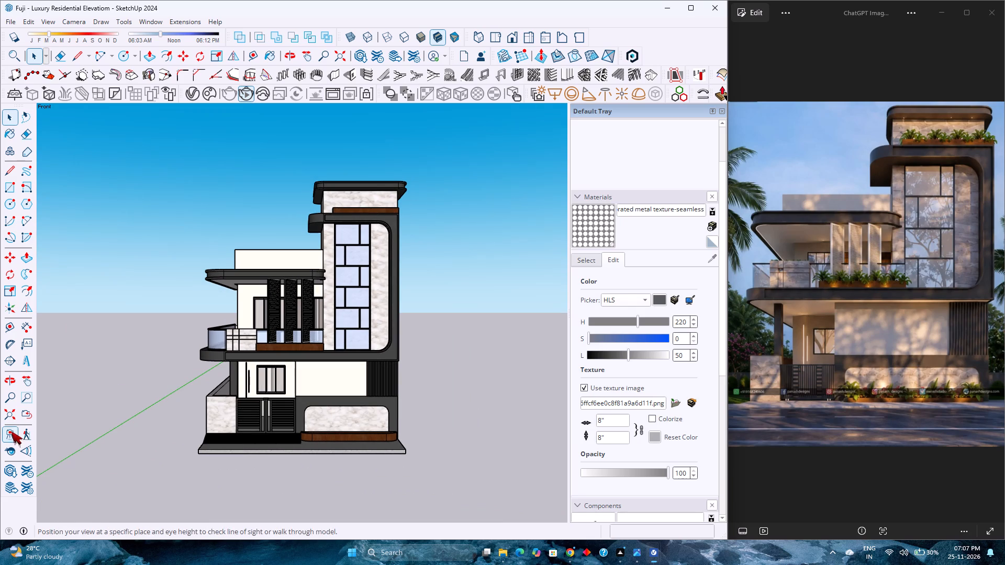
pyautogui.click(12, 419)
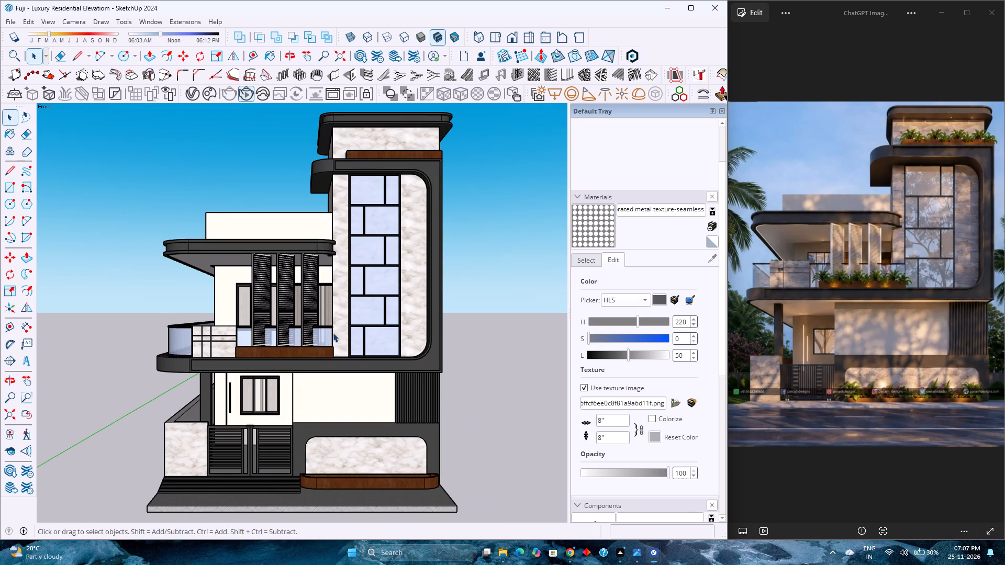
pyautogui.scroll(-1, 333, 333)
pyautogui.scroll(2, 333, 333)
pyautogui.scroll(-1, 333, 333)
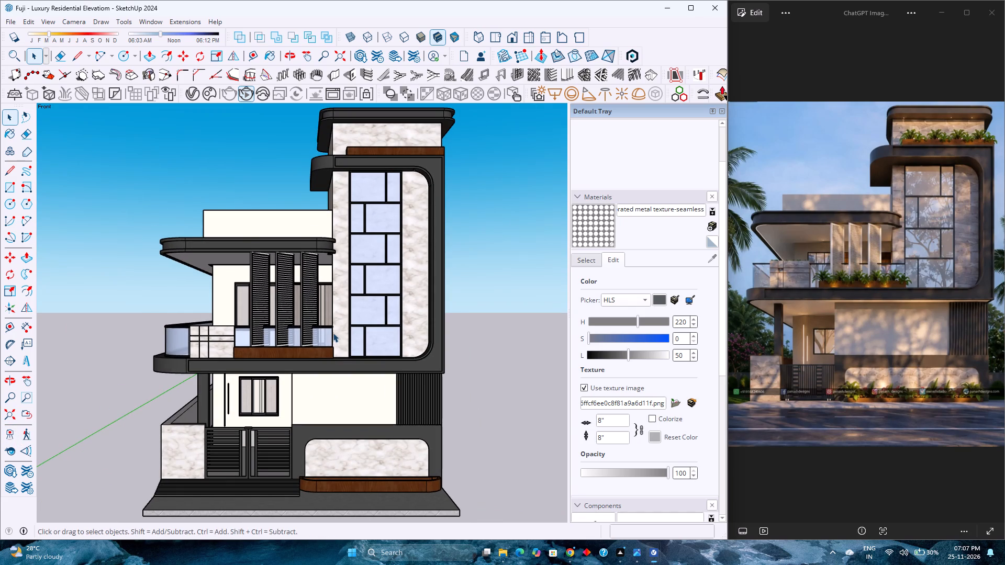
pyautogui.scroll(2, 333, 333)
pyautogui.scroll(-3, 333, 333)
pyautogui.scroll(3, 333, 333)
pyautogui.scroll(-3, 333, 333)
pyautogui.scroll(3, 333, 333)
pyautogui.scroll(-4, 333, 333)
pyautogui.scroll(4, 333, 333)
pyautogui.scroll(-4, 333, 333)
pyautogui.scroll(3, 333, 333)
pyautogui.scroll(-2, 333, 333)
pyautogui.scroll(3, 333, 333)
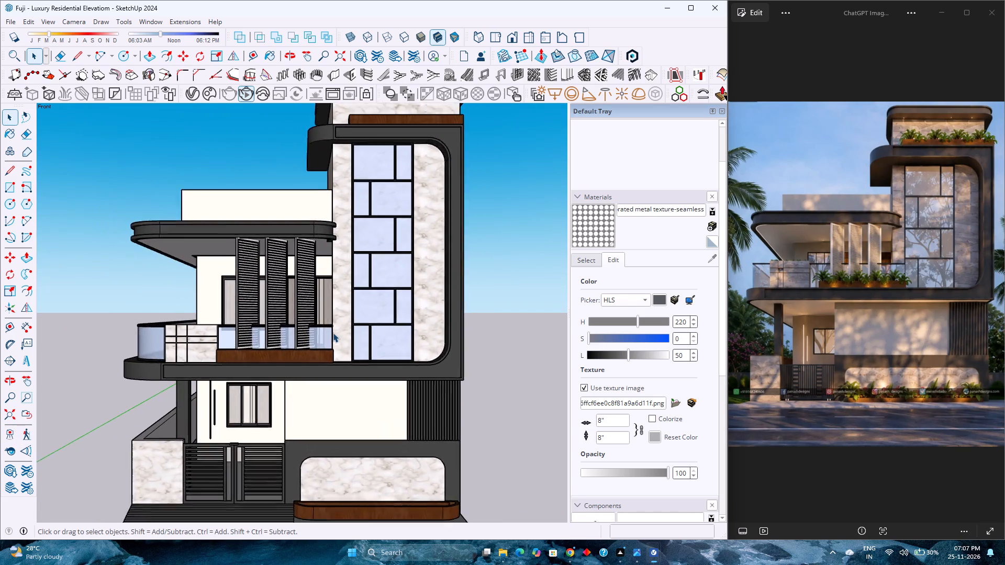
pyautogui.scroll(-3, 333, 333)
pyautogui.scroll(2, 333, 333)
pyautogui.scroll(-3, 333, 333)
pyautogui.scroll(3, 333, 333)
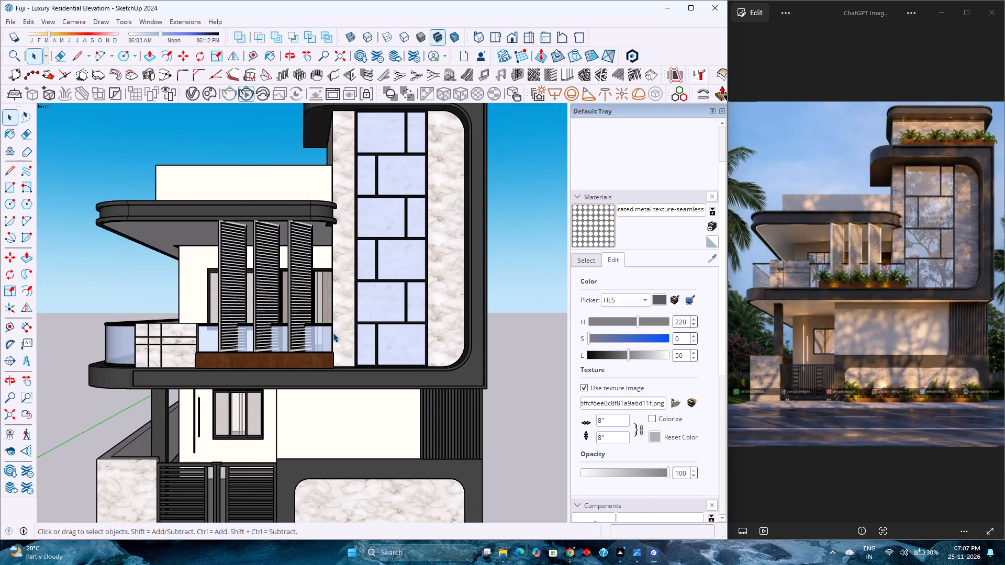
pyautogui.scroll(1, 333, 333)
pyautogui.scroll(-4, 333, 333)
pyautogui.scroll(4, 333, 333)
pyautogui.scroll(-4, 333, 333)
pyautogui.scroll(3, 333, 333)
pyautogui.scroll(-1, 333, 333)
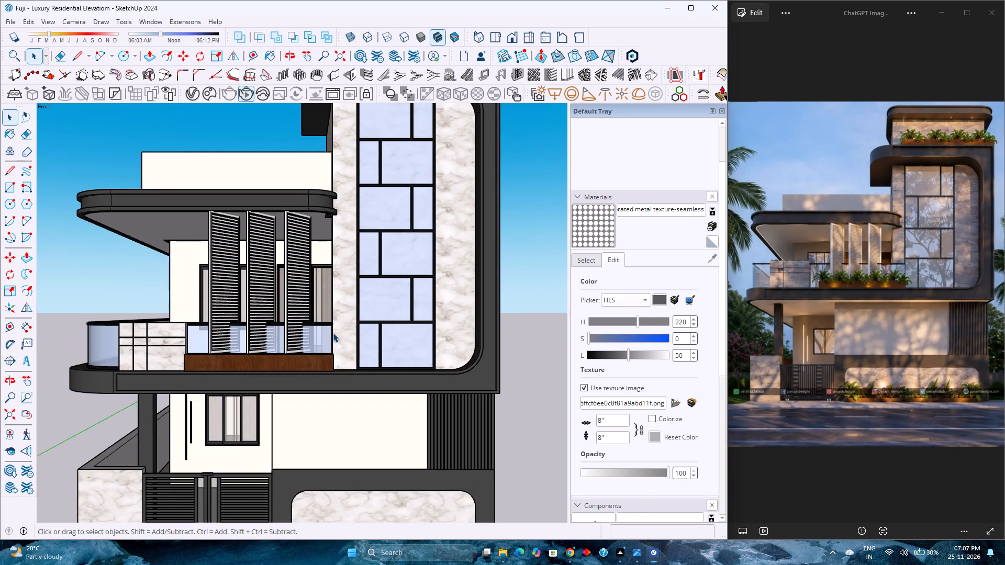
pyautogui.scroll(-2, 333, 333)
pyautogui.scroll(3, 333, 333)
pyautogui.scroll(-2, 333, 333)
pyautogui.scroll(3, 333, 333)
pyautogui.scroll(-3, 333, 333)
pyautogui.scroll(3, 333, 333)
pyautogui.scroll(-2, 333, 333)
pyautogui.scroll(2, 333, 333)
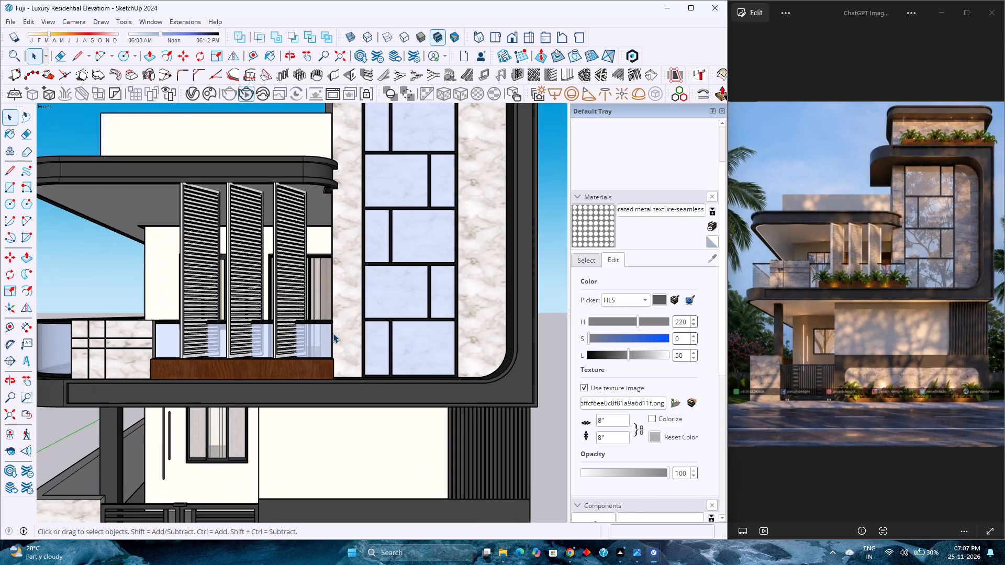
pyautogui.scroll(-3, 333, 333)
pyautogui.scroll(3, 333, 333)
pyautogui.scroll(-3, 333, 333)
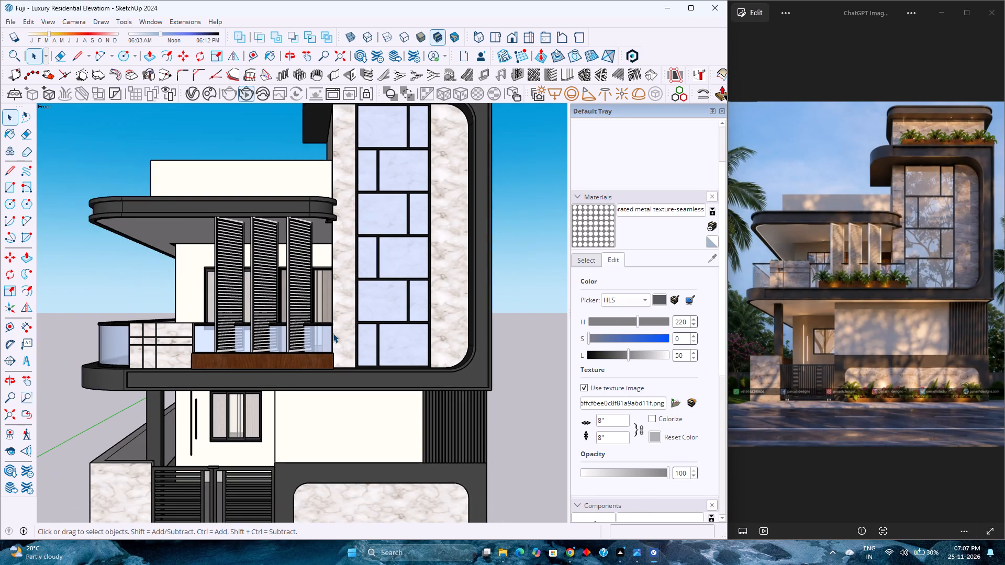
pyautogui.scroll(3, 333, 333)
pyautogui.scroll(-4, 333, 333)
pyautogui.scroll(4, 333, 334)
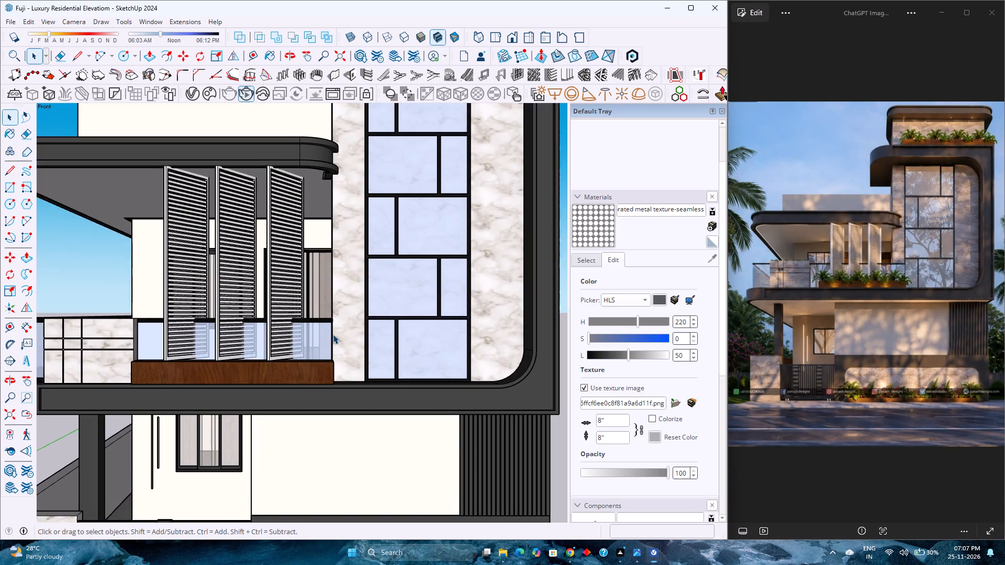
pyautogui.scroll(-13, 333, 334)
# Fit the whole house in the drawing area again and compare the full front elevation with the reference image.
pyautogui.middleClick(331, 339)
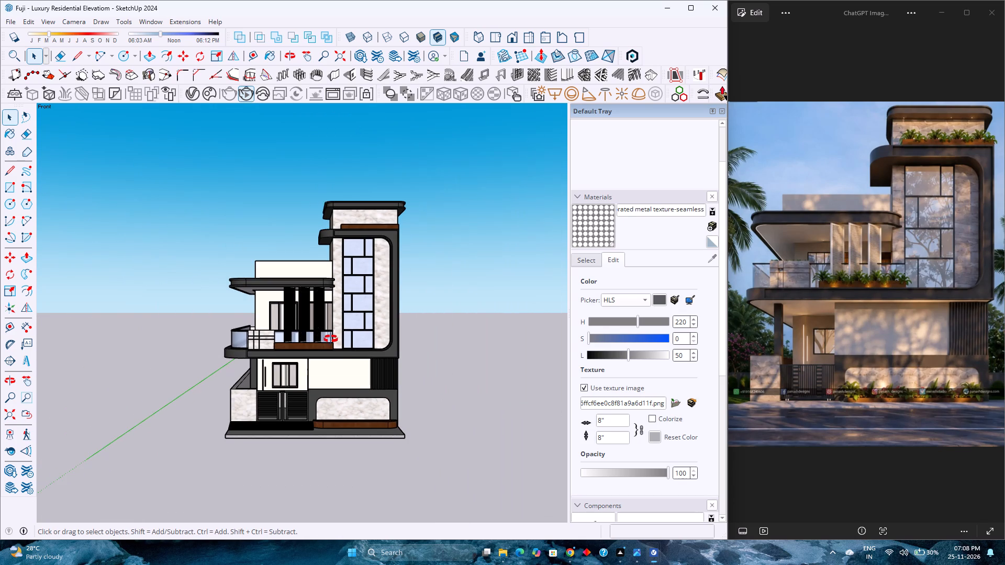
pyautogui.click(4, 412)
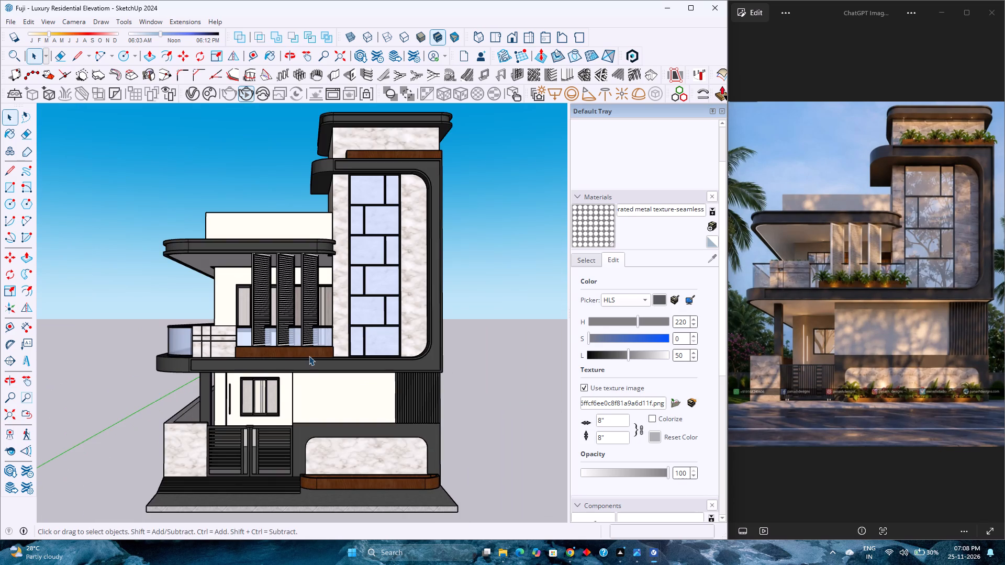
pyautogui.scroll(-2, 309, 356)
pyautogui.scroll(1, 309, 356)
pyautogui.scroll(-2, 309, 356)
pyautogui.scroll(1, 309, 356)
pyautogui.scroll(-1, 309, 356)
pyautogui.scroll(1, 309, 356)
pyautogui.scroll(-1, 309, 356)
pyautogui.scroll(1, 309, 356)
pyautogui.scroll(-1, 309, 356)
pyautogui.scroll(2, 309, 356)
pyautogui.scroll(-1, 309, 356)
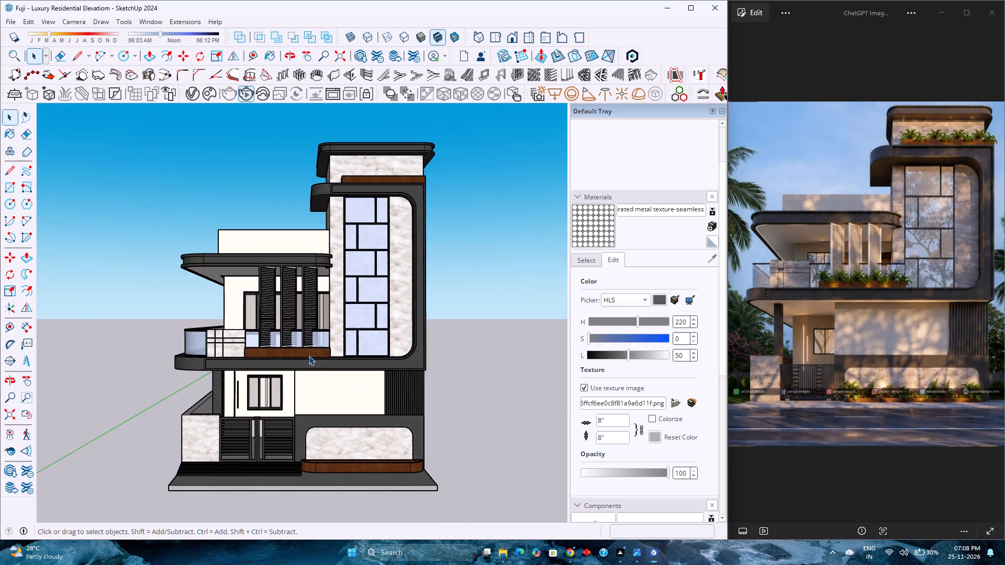
pyautogui.scroll(1, 309, 356)
pyautogui.scroll(-2, 309, 356)
pyautogui.scroll(2, 309, 356)
pyautogui.scroll(-1, 309, 356)
pyautogui.scroll(1, 309, 356)
pyautogui.scroll(-2, 309, 356)
pyautogui.scroll(2, 309, 356)
pyautogui.scroll(-2, 309, 356)
pyautogui.scroll(1, 309, 356)
pyautogui.scroll(-1, 309, 356)
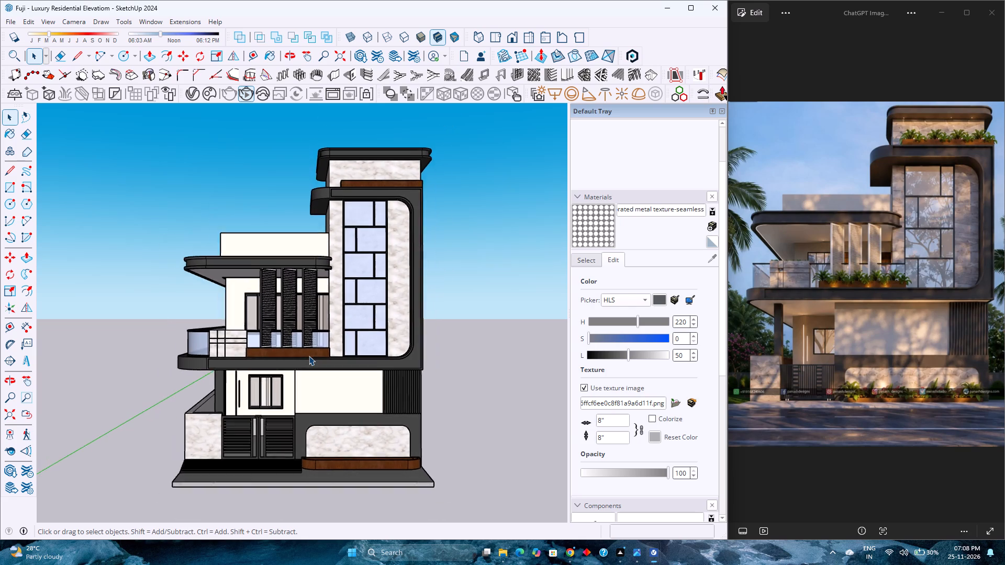
pyautogui.scroll(1, 309, 356)
pyautogui.scroll(-1, 309, 356)
pyautogui.scroll(1, 309, 356)
pyautogui.scroll(-1, 309, 356)
pyautogui.scroll(2, 309, 356)
pyautogui.scroll(-2, 309, 356)
# Examine the louvred fins, balcony railing, rounded slab edges and marble tower cladding against the reference image from slightly off the front.
pyautogui.moveTo(309, 356); pyautogui.dragTo(297, 359, button='middle')
pyautogui.scroll(2, 297, 359)
pyautogui.scroll(-3, 297, 359)
pyautogui.scroll(3, 297, 359)
pyautogui.scroll(-3, 297, 359)
pyautogui.scroll(3, 297, 359)
pyautogui.scroll(-3, 297, 359)
pyautogui.scroll(3, 297, 359)
pyautogui.scroll(-3, 297, 359)
pyautogui.scroll(3, 297, 359)
pyautogui.scroll(-3, 297, 359)
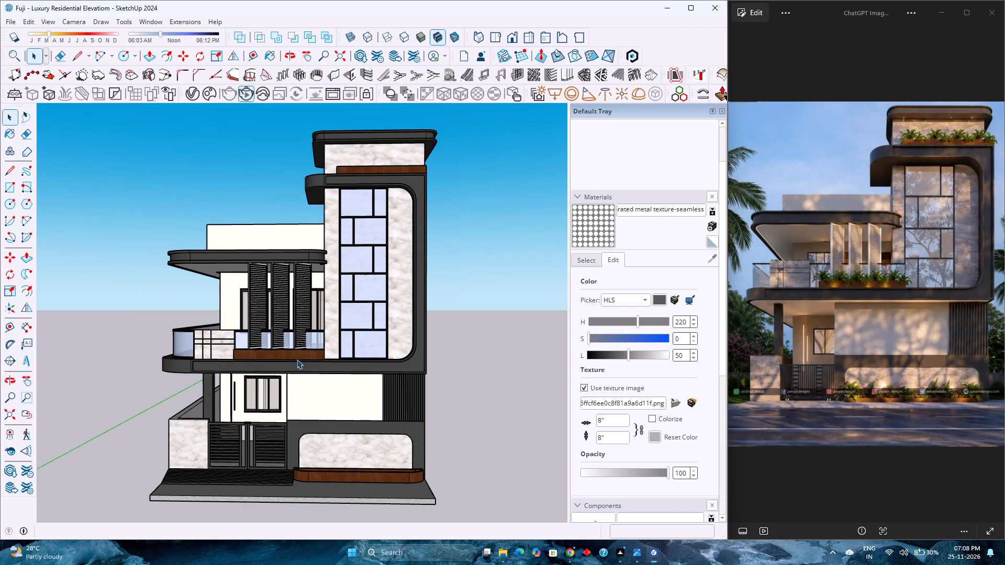
pyautogui.scroll(3, 297, 359)
pyautogui.scroll(-3, 297, 359)
pyautogui.scroll(3, 297, 359)
pyautogui.scroll(-3, 297, 359)
pyautogui.scroll(2, 297, 359)
pyautogui.scroll(-2, 297, 359)
pyautogui.scroll(2, 297, 359)
pyautogui.scroll(-3, 297, 359)
pyautogui.scroll(3, 297, 359)
pyautogui.scroll(-2, 297, 359)
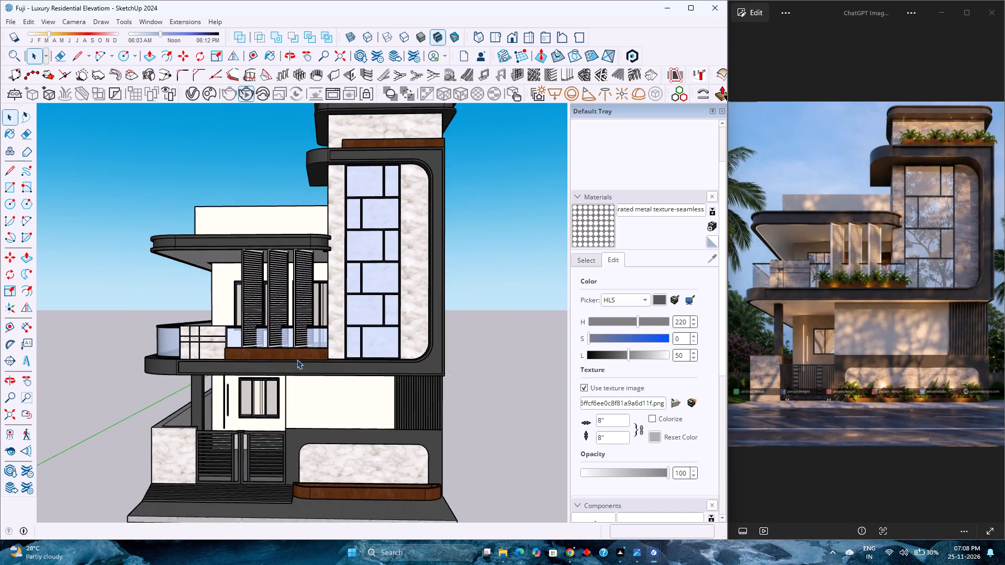
pyautogui.scroll(2, 297, 359)
pyautogui.scroll(-3, 297, 359)
pyautogui.scroll(3, 297, 359)
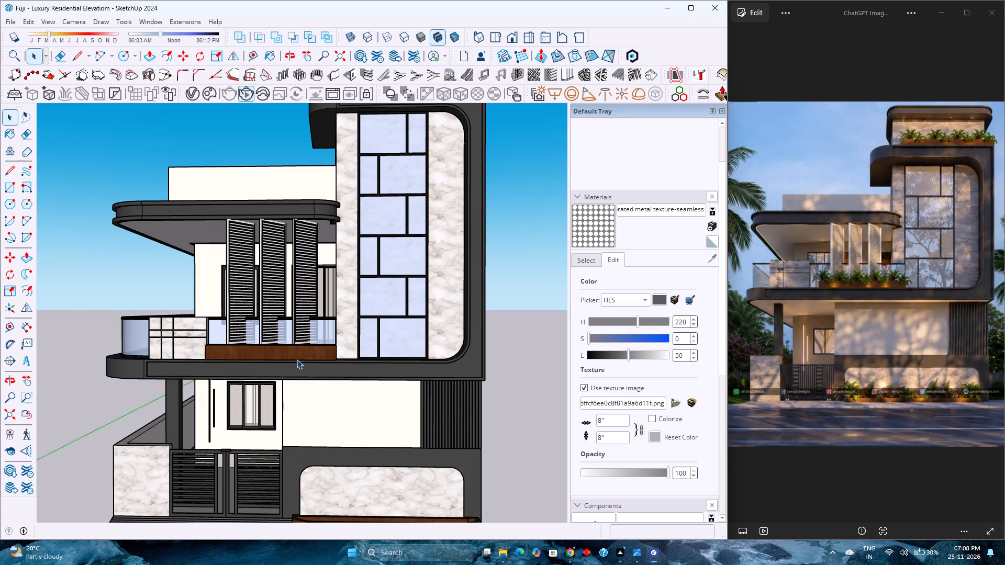
pyautogui.scroll(-2, 297, 359)
pyautogui.scroll(3, 297, 359)
pyautogui.scroll(-3, 297, 359)
pyautogui.scroll(2, 297, 359)
pyautogui.scroll(-3, 297, 359)
pyautogui.scroll(3, 297, 359)
pyautogui.scroll(-3, 297, 359)
pyautogui.scroll(3, 297, 359)
pyautogui.scroll(-4, 297, 359)
pyautogui.scroll(4, 297, 359)
pyautogui.scroll(-2, 297, 359)
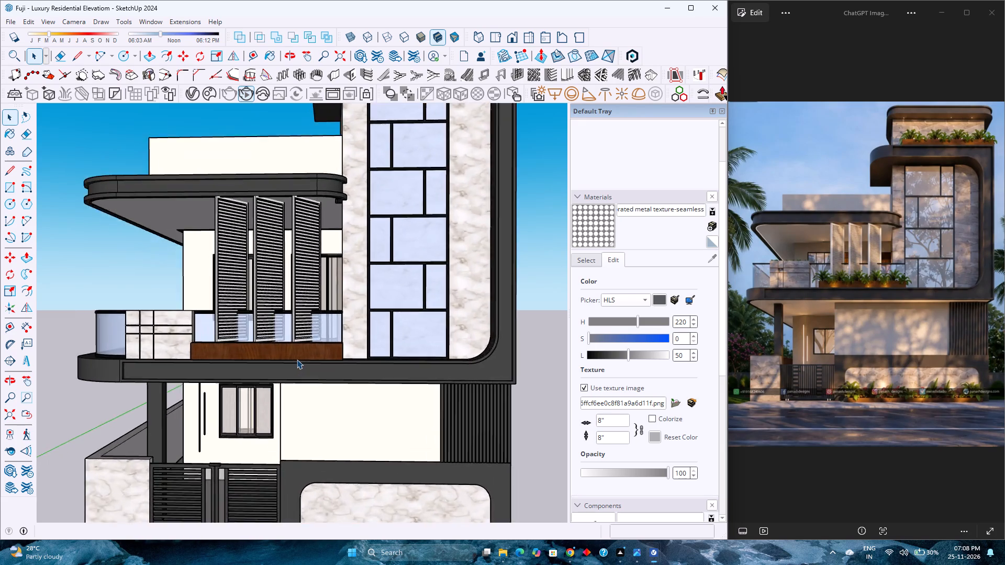
pyautogui.scroll(-1, 297, 359)
pyautogui.scroll(3, 297, 359)
pyautogui.scroll(-3, 297, 359)
pyautogui.scroll(3, 297, 359)
pyautogui.scroll(-4, 297, 359)
pyautogui.scroll(4, 297, 359)
pyautogui.scroll(-4, 297, 359)
pyautogui.scroll(3, 297, 359)
pyautogui.scroll(-2, 297, 359)
# Inspect the whole house from raised, low and angled front viewpoints, including the entrance gate, ramp and ground-level planter.
pyautogui.moveTo(297, 359); pyautogui.dragTo(422, 345, button='middle')
pyautogui.scroll(-5, 181, 349)
pyautogui.scroll(1, 440, 336)
pyautogui.moveTo(440, 336); pyautogui.dragTo(331, 351, button='middle')
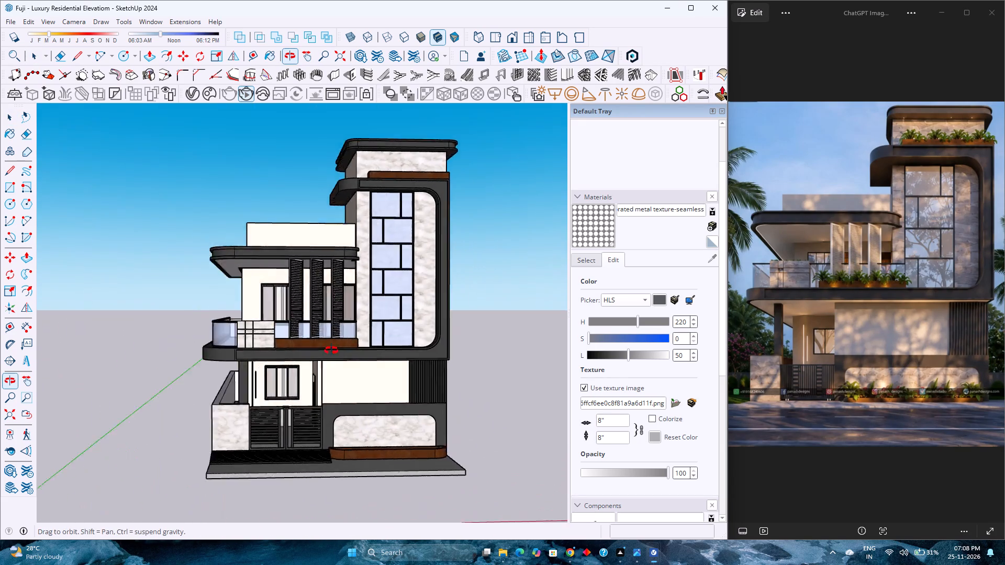
pyautogui.moveTo(331, 351); pyautogui.dragTo(364, 339, button='middle')
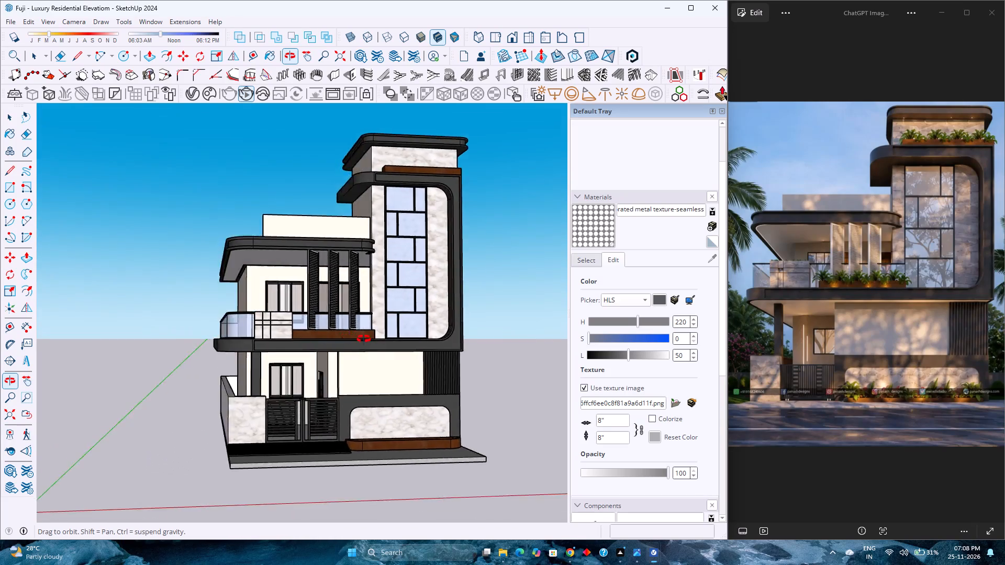
pyautogui.moveTo(364, 339); pyautogui.dragTo(301, 318, button='middle')
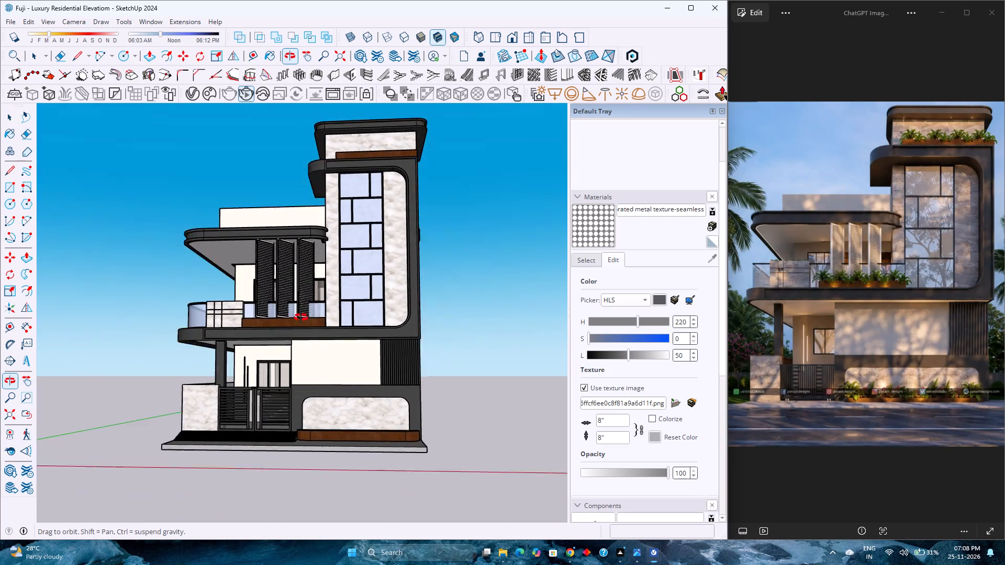
pyautogui.moveTo(301, 318); pyautogui.dragTo(383, 352, button='middle')
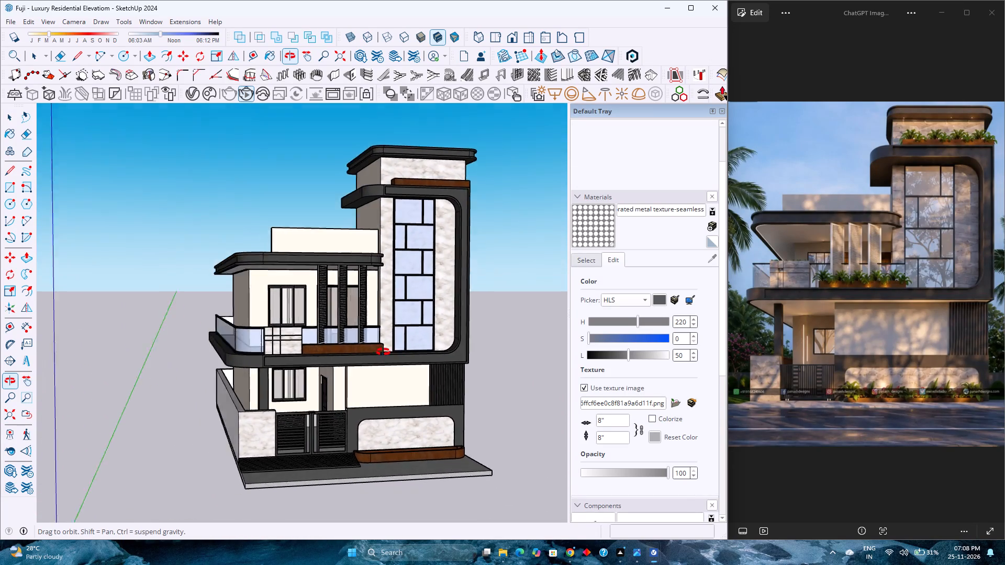
pyautogui.moveTo(383, 352); pyautogui.dragTo(330, 320, button='middle')
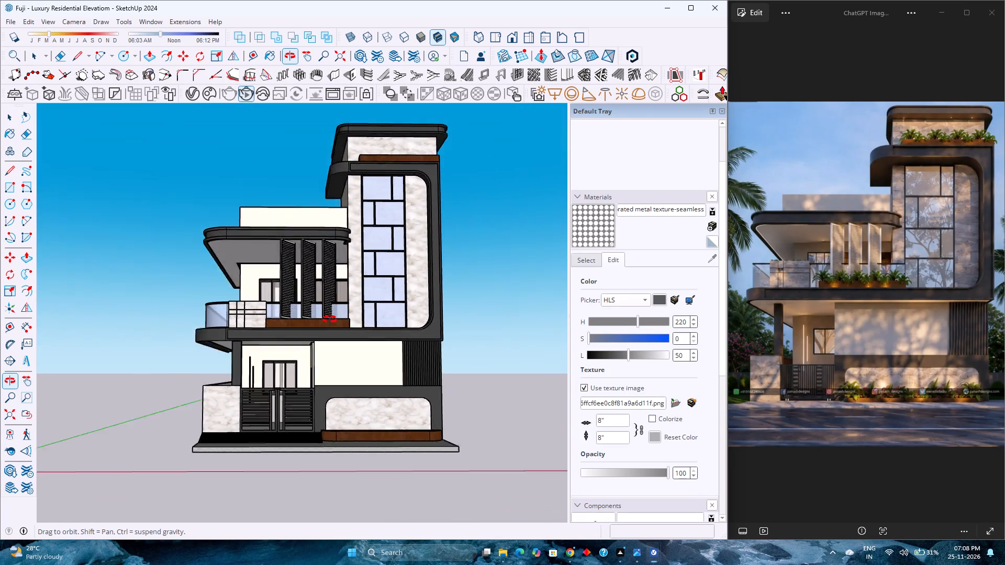
pyautogui.moveTo(330, 320); pyautogui.dragTo(388, 379, button='middle')
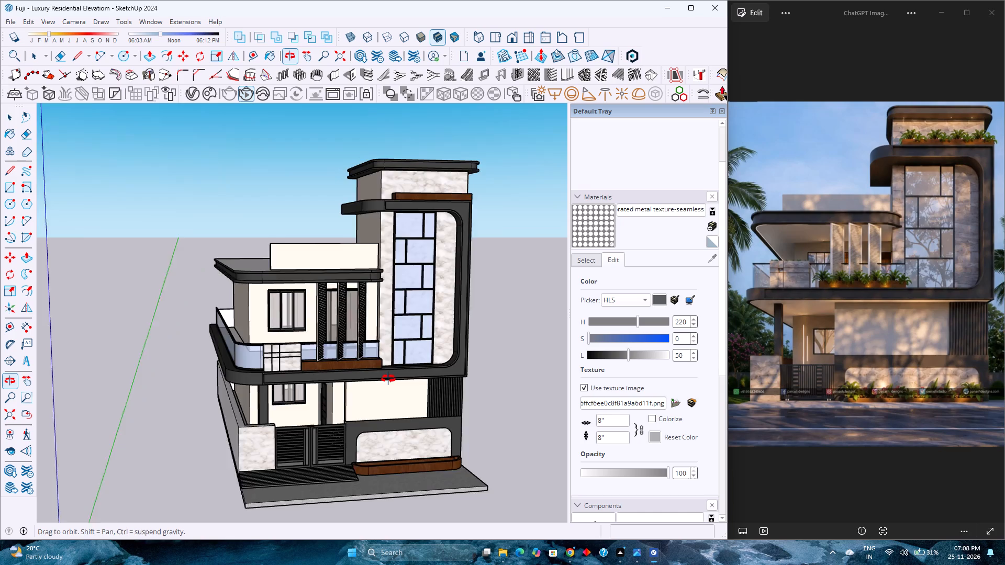
pyautogui.moveTo(388, 379); pyautogui.dragTo(344, 296, button='middle')
pyautogui.scroll(-4, 344, 296)
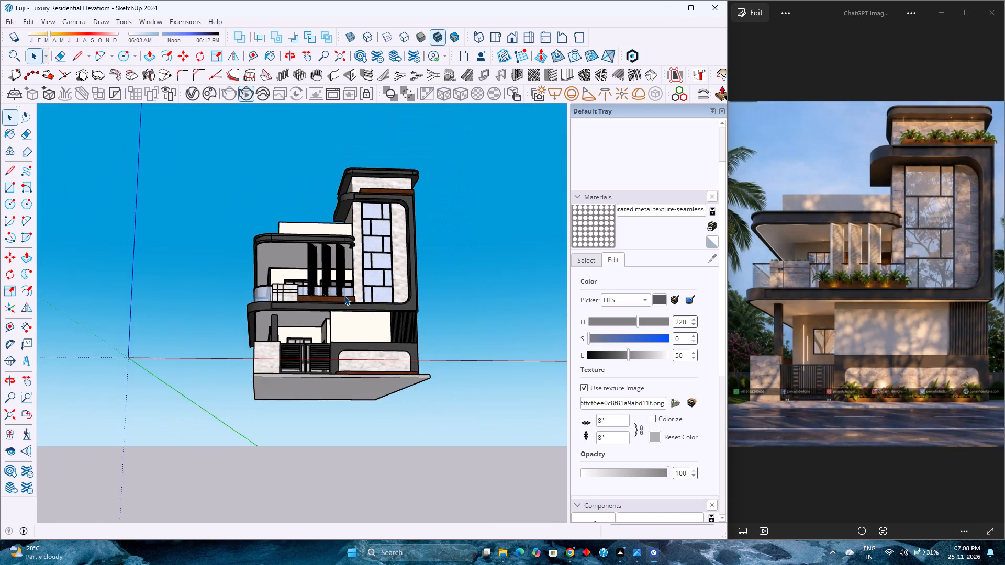
pyautogui.moveTo(344, 296); pyautogui.dragTo(344, 445, button='middle')
pyautogui.scroll(4, 312, 437)
pyautogui.moveTo(313, 435); pyautogui.dragTo(313, 435, button='middle')
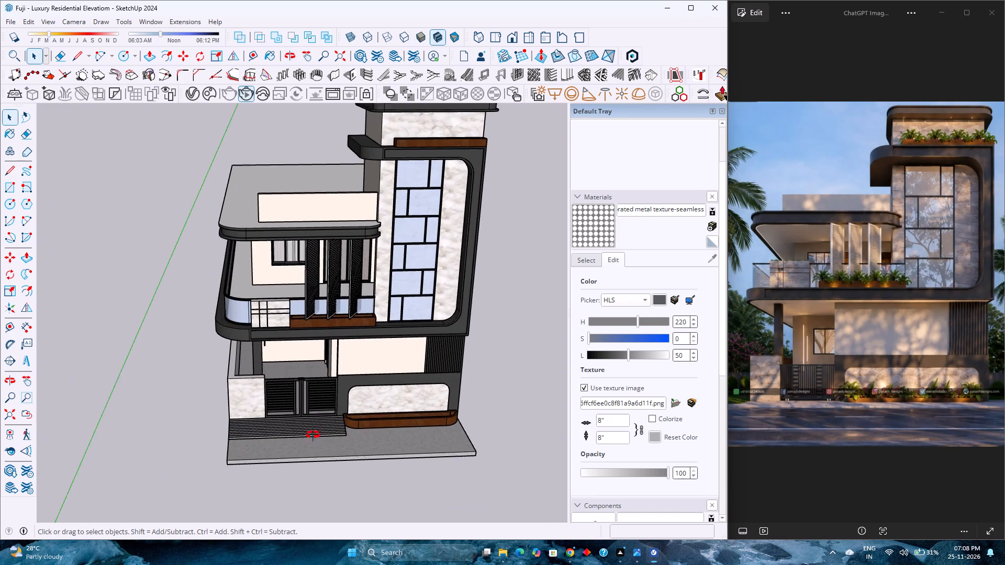
pyautogui.moveTo(313, 435); pyautogui.dragTo(304, 390, button='middle')
pyautogui.scroll(4, 305, 394)
pyautogui.scroll(-4, 305, 394)
pyautogui.scroll(4, 301, 391)
pyautogui.scroll(-3, 301, 391)
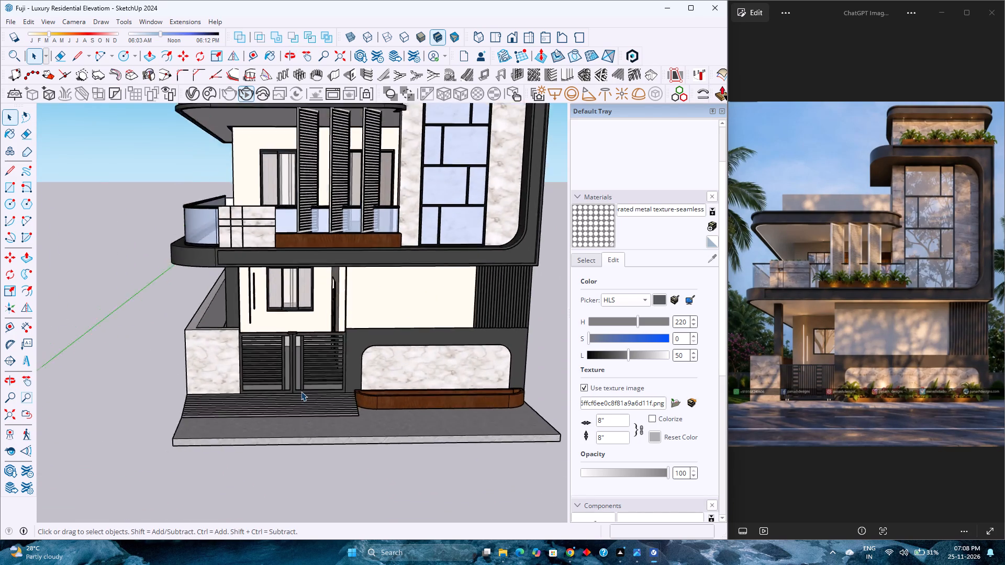
pyautogui.scroll(-3, 301, 390)
# Return to the standard front view and fit the whole house in the drawing area.
pyautogui.click(511, 32)
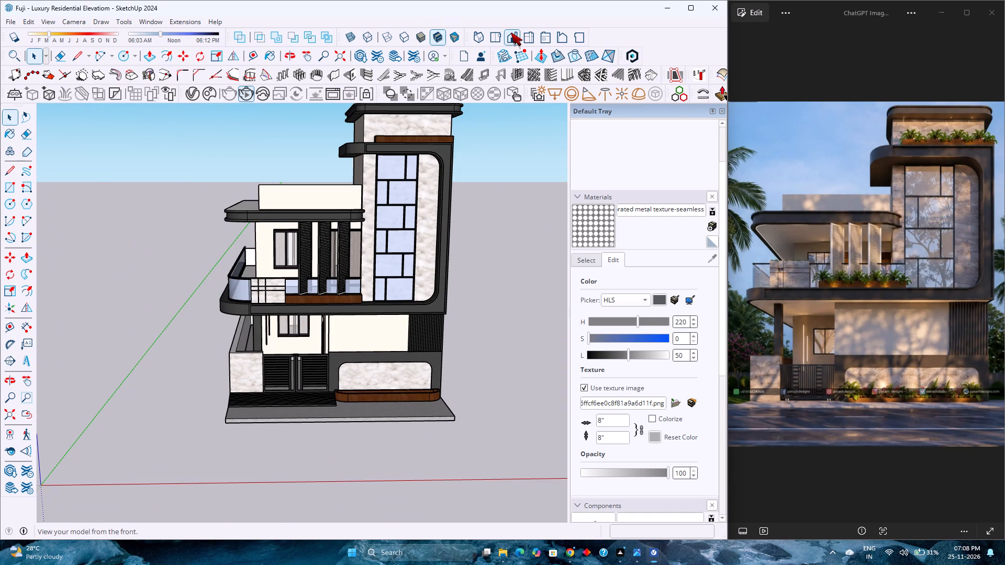
pyautogui.click(18, 415)
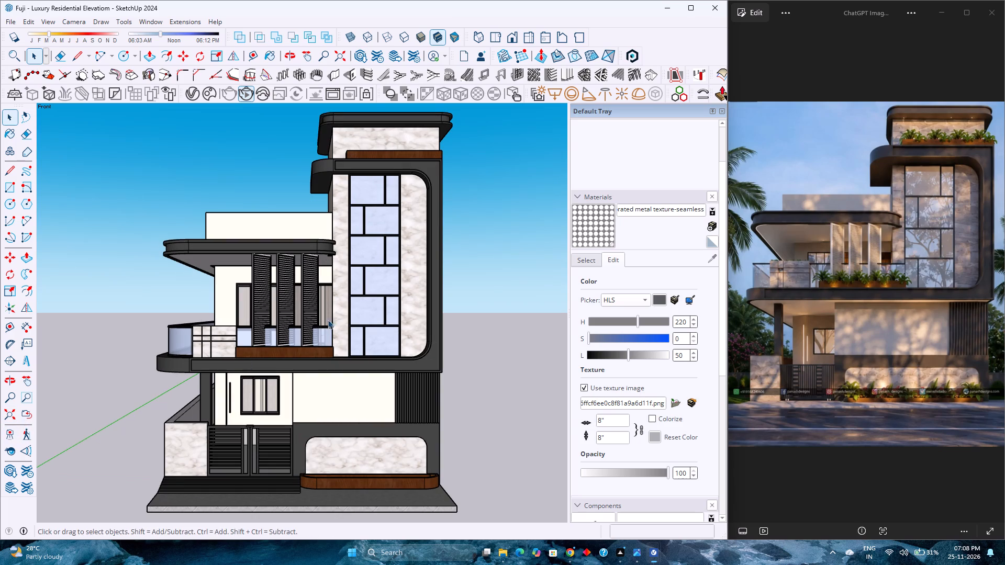
# Compare the overall massing and proportions of the front elevation with the reference image.
pyautogui.scroll(2, 313, 326)
pyautogui.scroll(-3, 313, 326)
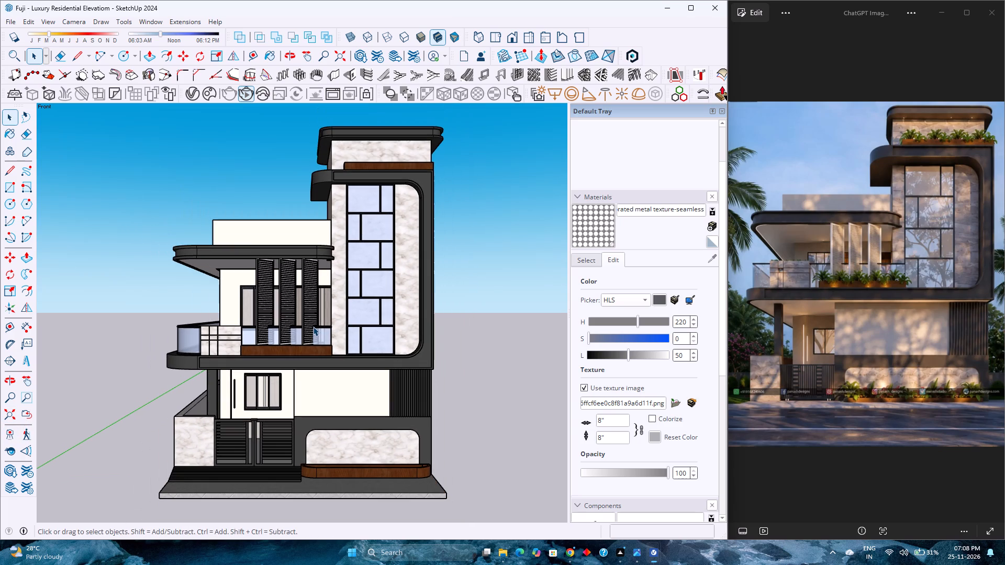
pyautogui.scroll(2, 313, 326)
pyautogui.scroll(-4, 313, 326)
pyautogui.middleClick(313, 326)
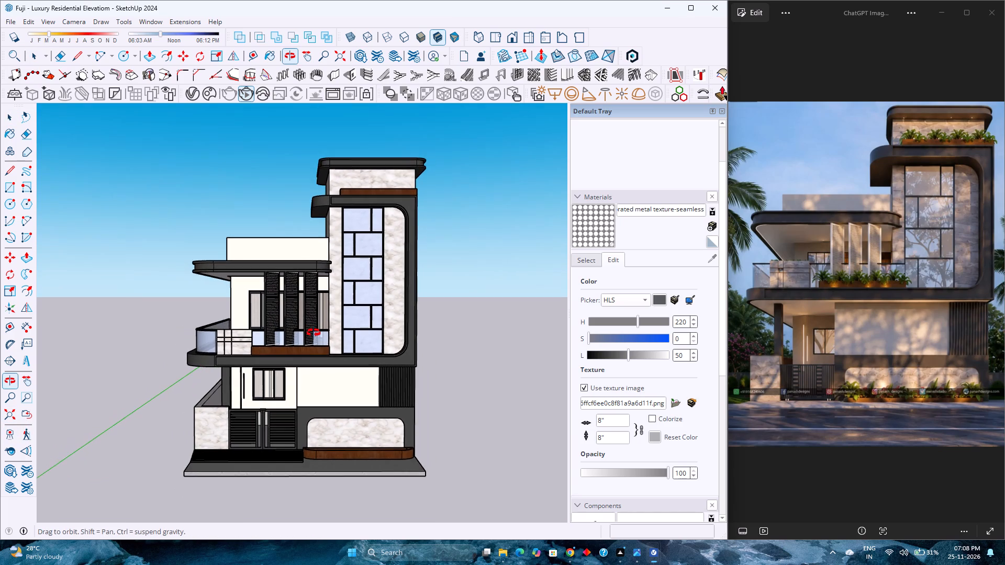
pyautogui.scroll(3, 304, 315)
pyautogui.scroll(-3, 304, 315)
pyautogui.scroll(2, 304, 315)
pyautogui.scroll(-1, 304, 315)
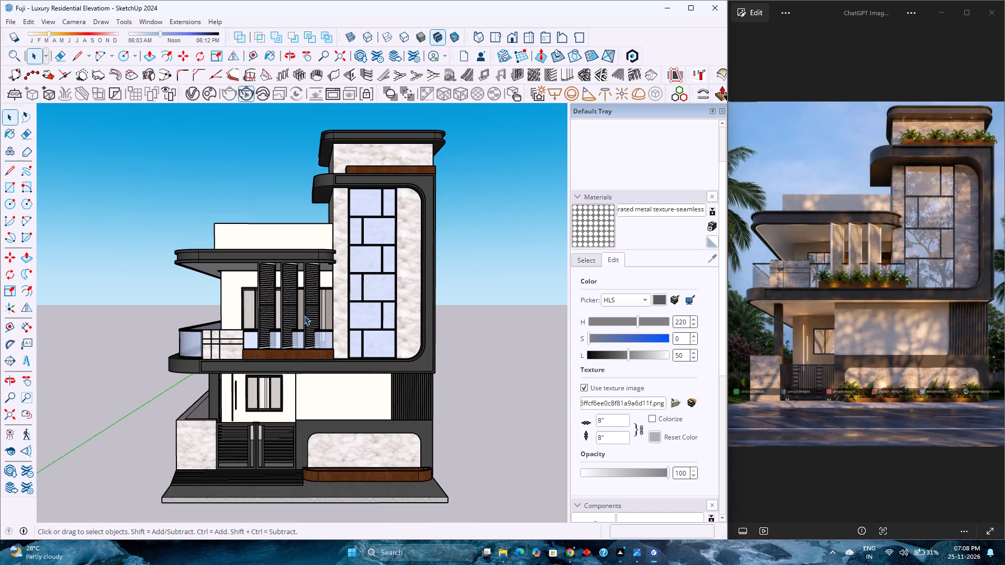
pyautogui.middleClick(304, 315)
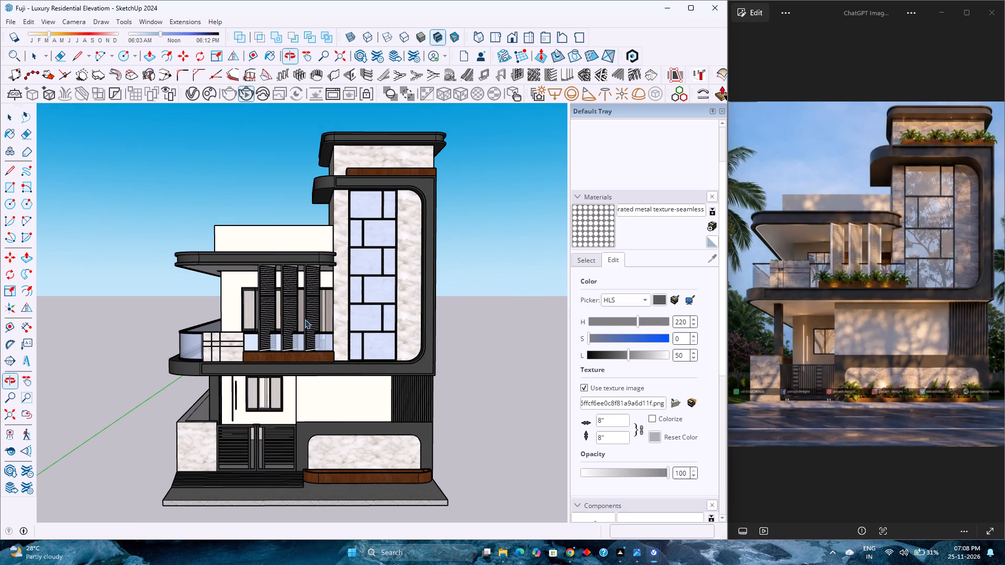
pyautogui.scroll(-2, 305, 317)
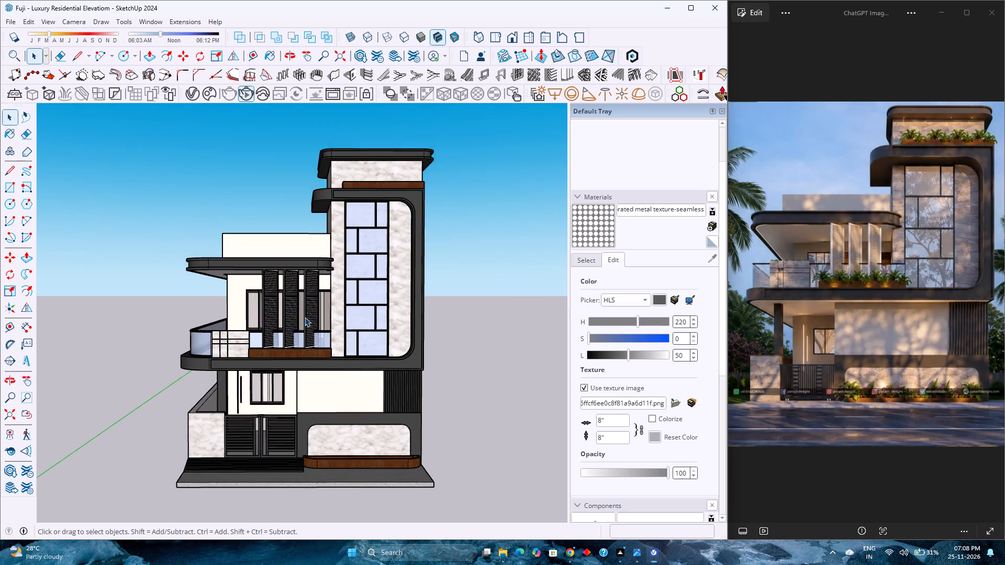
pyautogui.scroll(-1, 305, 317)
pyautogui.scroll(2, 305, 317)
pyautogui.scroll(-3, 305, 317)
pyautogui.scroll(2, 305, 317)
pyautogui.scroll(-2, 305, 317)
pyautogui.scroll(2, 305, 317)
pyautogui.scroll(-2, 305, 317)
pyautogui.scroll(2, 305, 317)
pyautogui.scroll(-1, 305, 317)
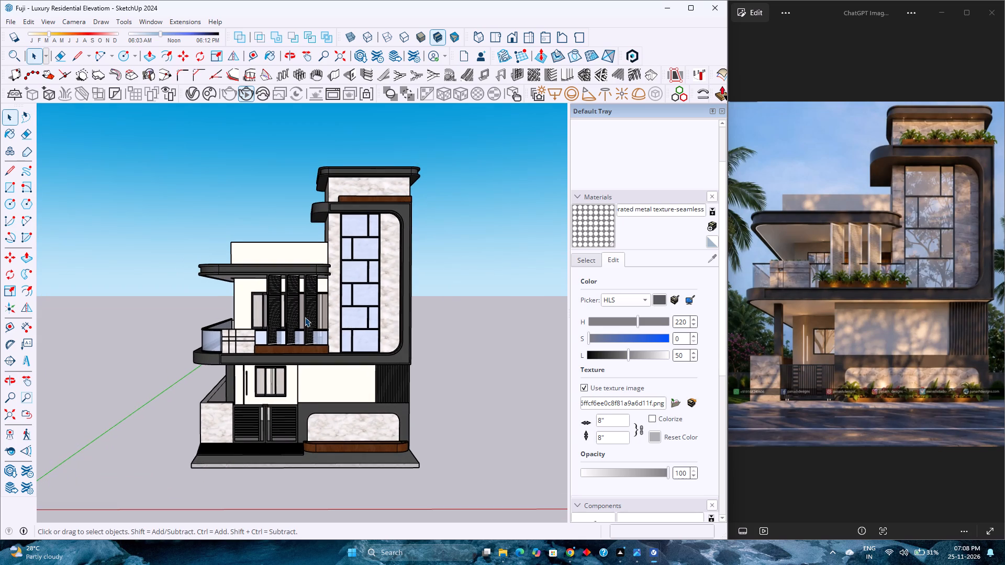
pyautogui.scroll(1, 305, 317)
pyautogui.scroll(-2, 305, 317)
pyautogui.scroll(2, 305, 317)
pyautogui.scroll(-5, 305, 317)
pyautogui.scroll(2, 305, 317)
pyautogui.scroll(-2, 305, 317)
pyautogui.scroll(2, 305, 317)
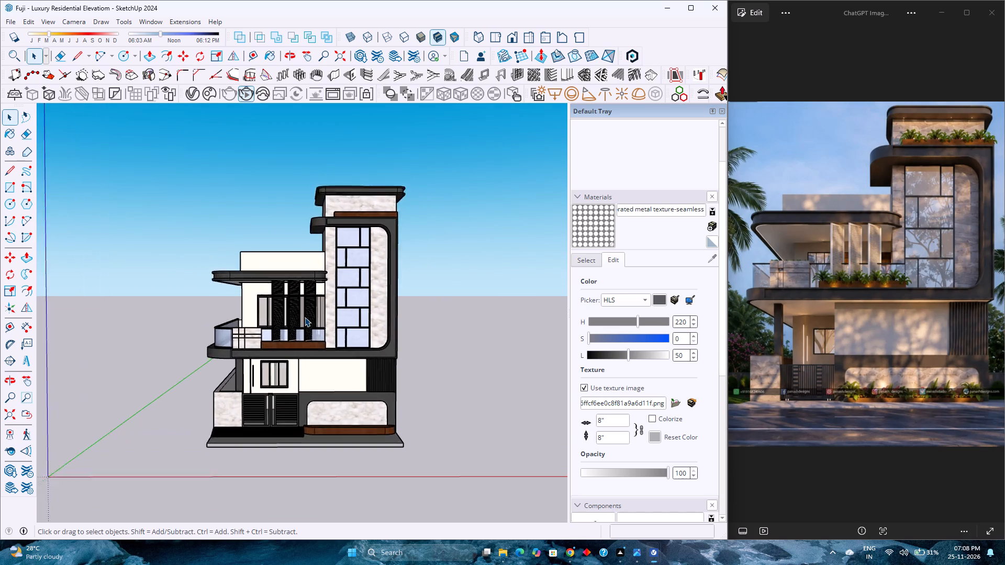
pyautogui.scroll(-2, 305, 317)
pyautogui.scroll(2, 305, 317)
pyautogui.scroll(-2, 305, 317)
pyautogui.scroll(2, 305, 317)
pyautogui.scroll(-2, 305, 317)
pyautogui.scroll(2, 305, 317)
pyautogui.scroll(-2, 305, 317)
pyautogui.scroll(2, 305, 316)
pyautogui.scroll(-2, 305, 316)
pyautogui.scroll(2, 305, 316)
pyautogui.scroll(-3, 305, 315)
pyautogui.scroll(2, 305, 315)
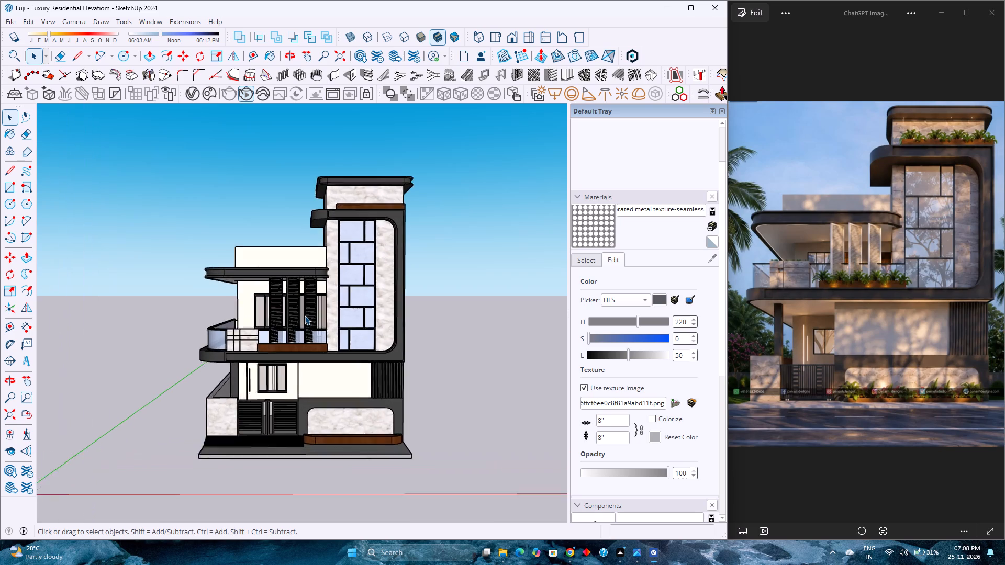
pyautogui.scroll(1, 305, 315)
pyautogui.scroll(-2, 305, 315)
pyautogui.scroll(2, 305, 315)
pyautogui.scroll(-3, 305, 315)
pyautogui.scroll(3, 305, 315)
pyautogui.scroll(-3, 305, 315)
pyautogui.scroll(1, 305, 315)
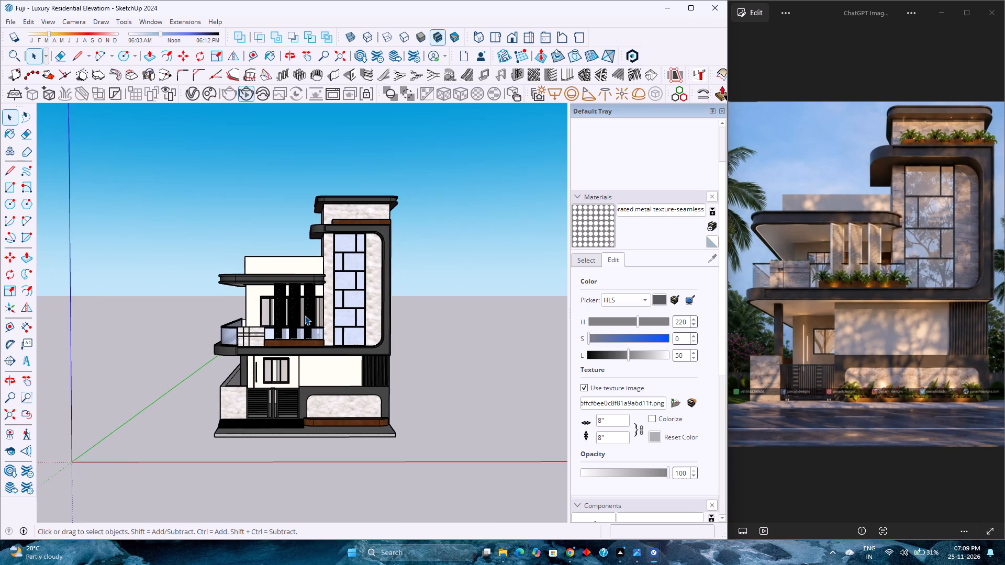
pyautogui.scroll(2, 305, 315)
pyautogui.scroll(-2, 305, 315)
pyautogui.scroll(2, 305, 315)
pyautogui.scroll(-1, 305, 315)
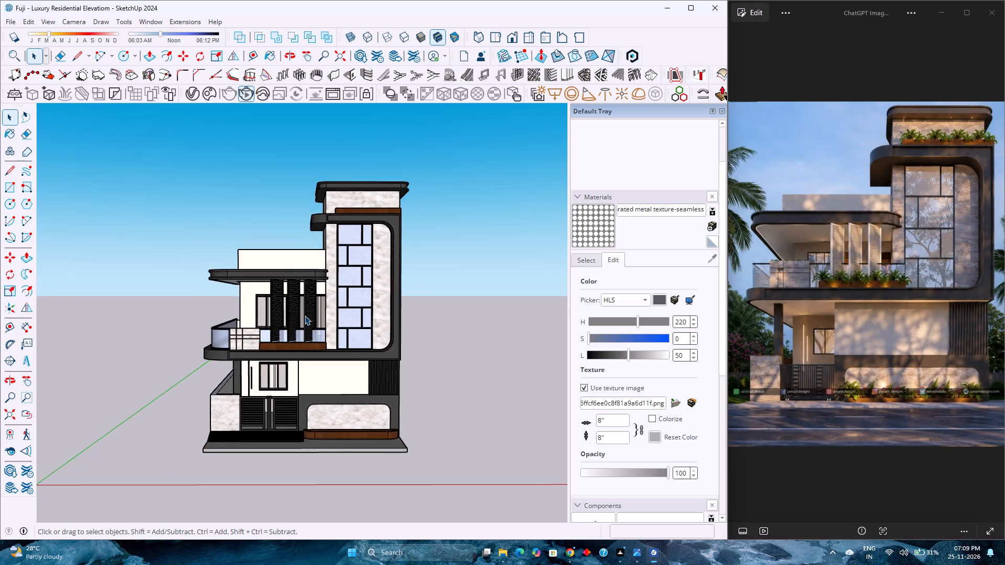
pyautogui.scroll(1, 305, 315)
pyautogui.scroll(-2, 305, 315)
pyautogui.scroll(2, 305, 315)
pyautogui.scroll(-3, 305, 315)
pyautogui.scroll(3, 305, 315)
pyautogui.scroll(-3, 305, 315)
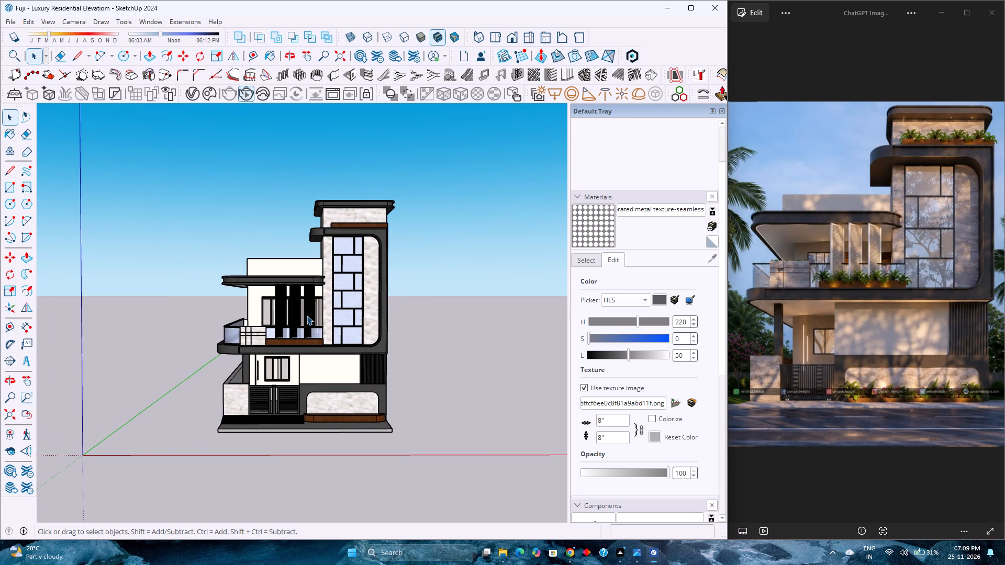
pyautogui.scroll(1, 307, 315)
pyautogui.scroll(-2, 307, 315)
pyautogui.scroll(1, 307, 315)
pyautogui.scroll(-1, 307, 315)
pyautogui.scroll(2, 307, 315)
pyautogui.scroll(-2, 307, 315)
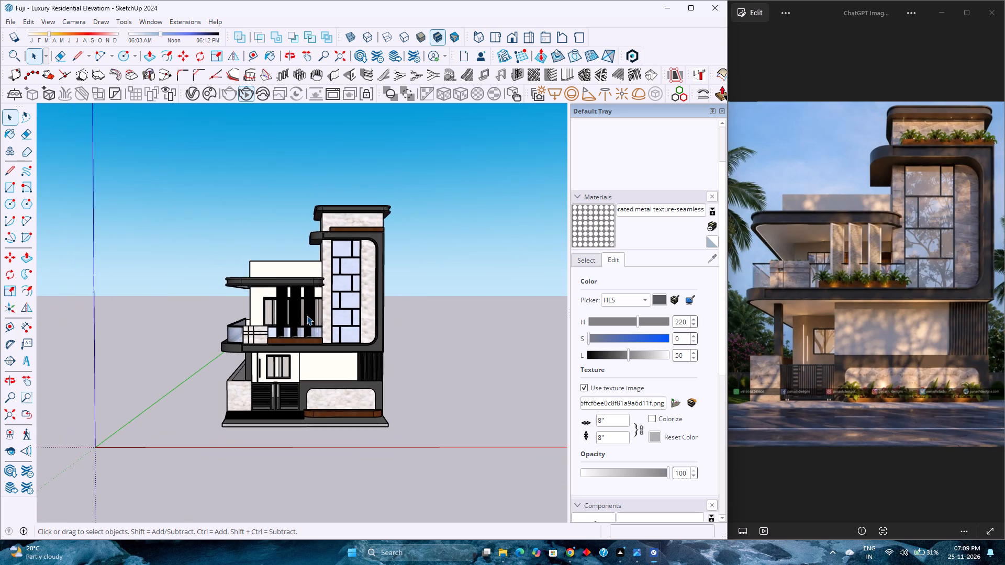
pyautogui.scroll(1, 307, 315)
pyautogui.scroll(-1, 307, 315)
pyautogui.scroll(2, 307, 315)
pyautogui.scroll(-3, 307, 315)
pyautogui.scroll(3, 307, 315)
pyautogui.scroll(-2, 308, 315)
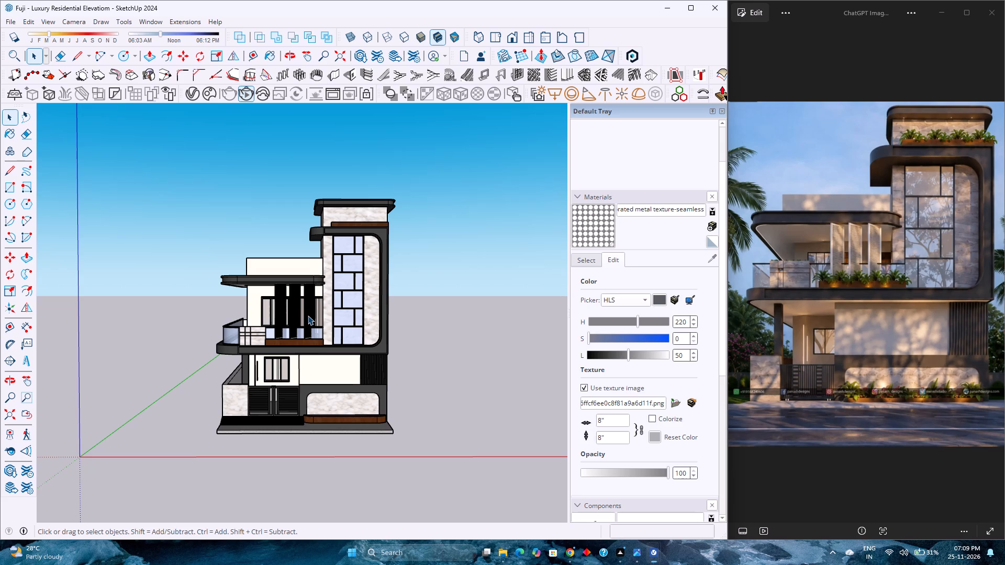
# Examine the louvred fins, balcony railing and tower glazing against the reference image from a closer near-front view.
pyautogui.scroll(3, 308, 316)
pyautogui.scroll(-6, 308, 316)
pyautogui.scroll(8, 308, 316)
pyautogui.middleClick(309, 333)
pyautogui.scroll(-4, 309, 333)
pyautogui.scroll(2, 309, 333)
pyautogui.middleClick(309, 333)
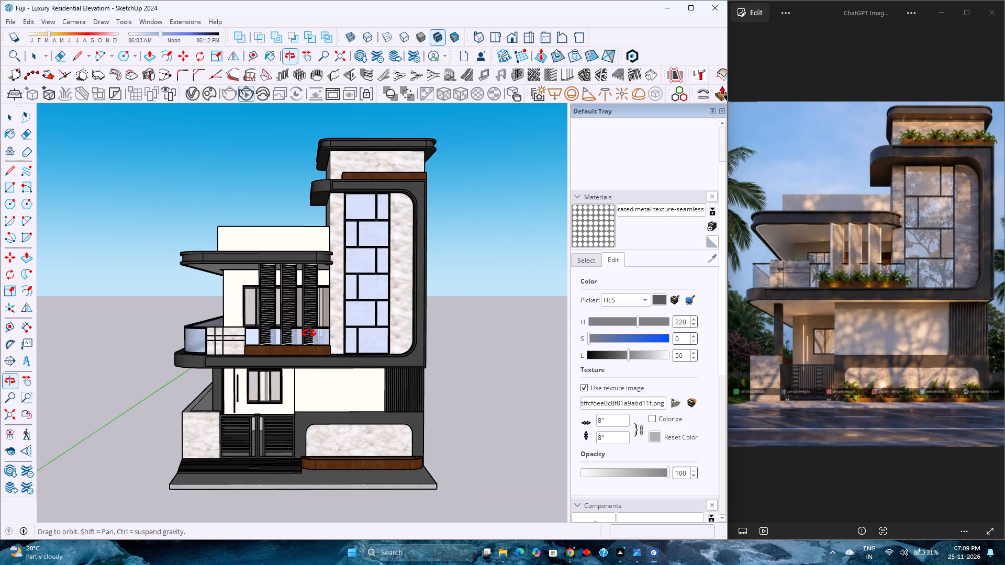
pyautogui.scroll(-2, 311, 333)
pyautogui.scroll(3, 311, 333)
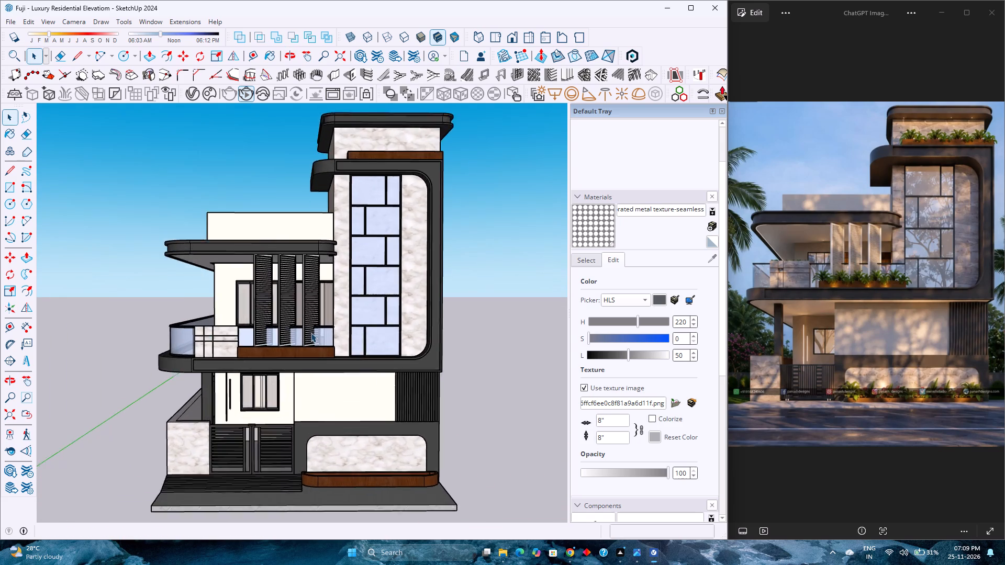
pyautogui.scroll(1, 311, 333)
pyautogui.scroll(-4, 311, 333)
pyautogui.moveTo(307, 338); pyautogui.dragTo(307, 332, button='middle')
pyautogui.scroll(3, 307, 332)
pyautogui.scroll(-4, 307, 332)
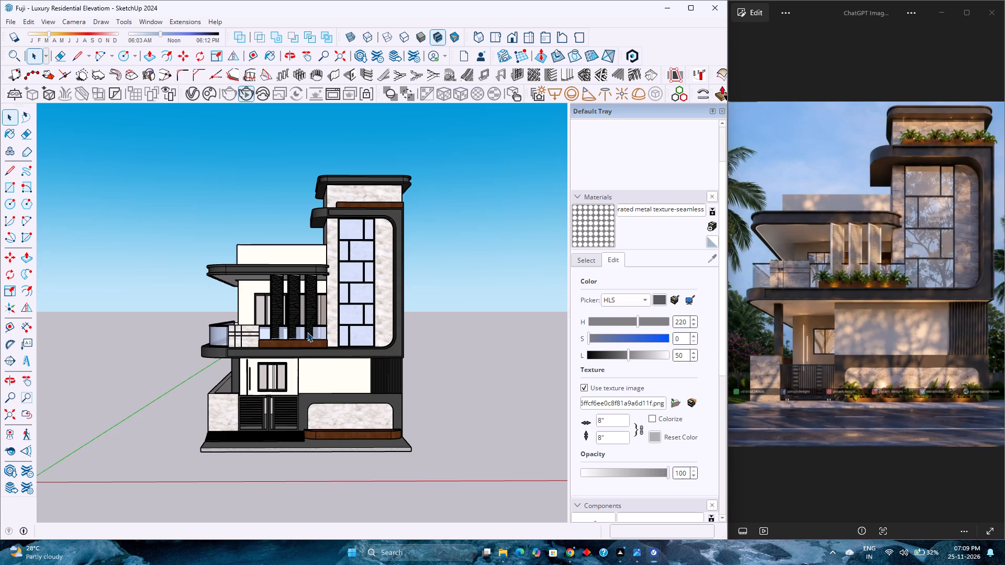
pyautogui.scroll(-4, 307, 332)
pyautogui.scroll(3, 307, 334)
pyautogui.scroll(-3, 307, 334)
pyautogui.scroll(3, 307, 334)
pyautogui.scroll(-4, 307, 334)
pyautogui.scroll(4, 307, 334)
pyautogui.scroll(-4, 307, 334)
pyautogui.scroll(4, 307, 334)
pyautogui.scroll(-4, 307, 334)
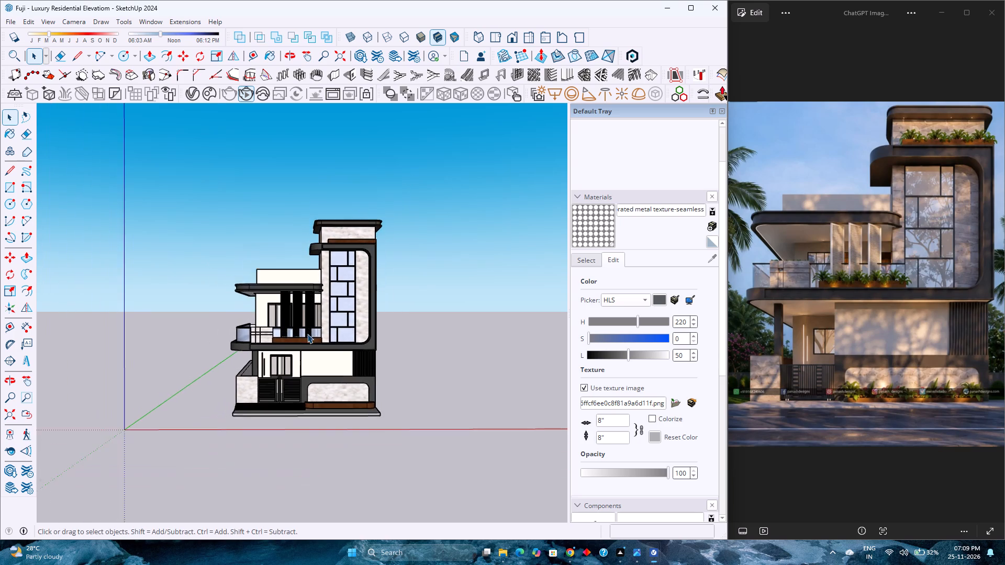
# Inspect the house from a low front viewpoint, checking the slab undersides, entrance gate and porch against the reference image.
pyautogui.scroll(9, 307, 334)
pyautogui.moveTo(304, 360); pyautogui.dragTo(310, 330, button='middle')
pyautogui.scroll(-4, 310, 331)
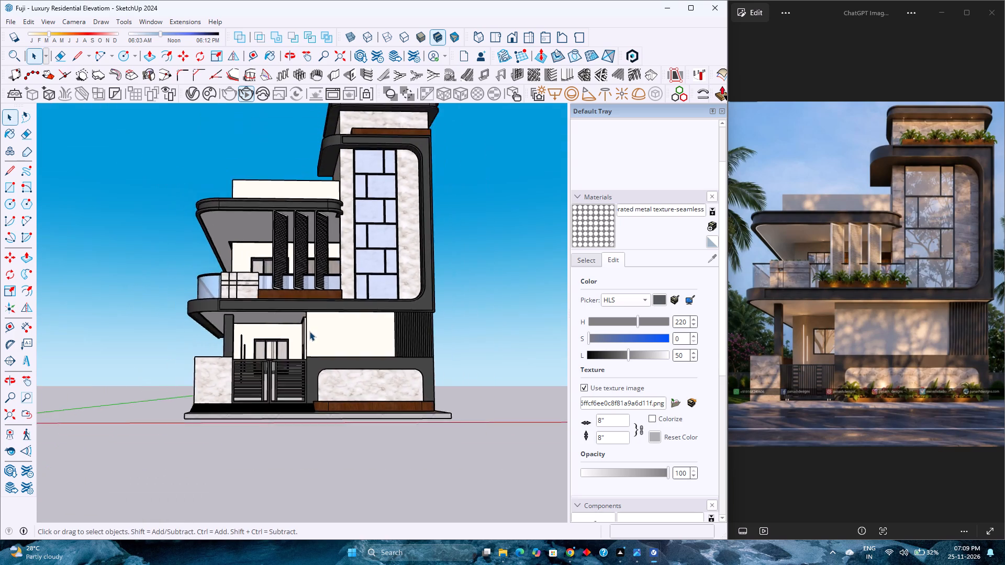
pyautogui.scroll(5, 309, 331)
pyautogui.scroll(-5, 308, 332)
pyautogui.scroll(4, 308, 332)
pyautogui.scroll(-4, 308, 332)
pyautogui.scroll(3, 308, 332)
pyautogui.scroll(-3, 308, 333)
pyautogui.scroll(2, 308, 334)
pyautogui.scroll(-3, 308, 334)
pyautogui.scroll(4, 312, 338)
pyautogui.scroll(-4, 312, 340)
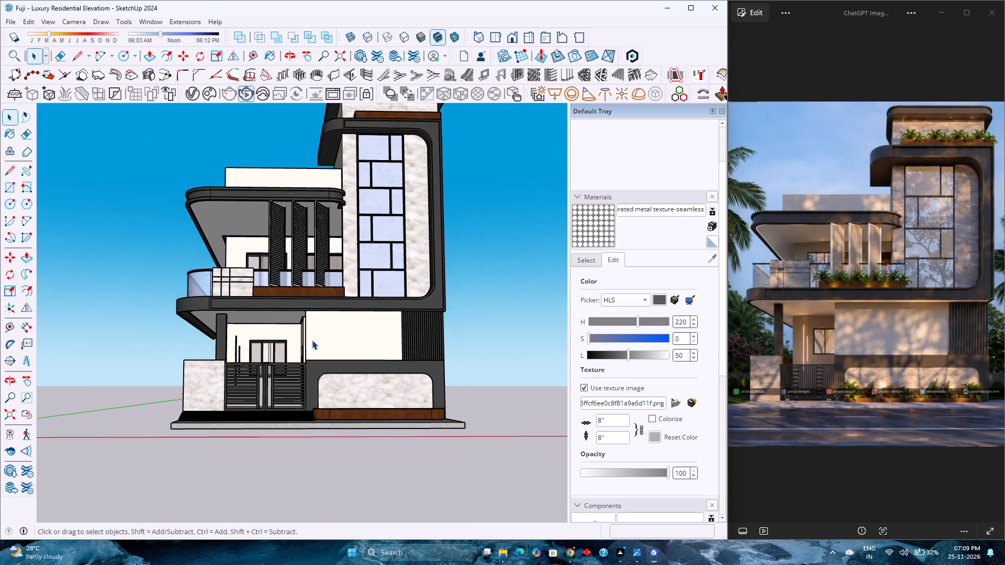
pyautogui.scroll(4, 312, 340)
pyautogui.scroll(-4, 312, 340)
pyautogui.scroll(4, 312, 340)
pyautogui.scroll(-9, 312, 341)
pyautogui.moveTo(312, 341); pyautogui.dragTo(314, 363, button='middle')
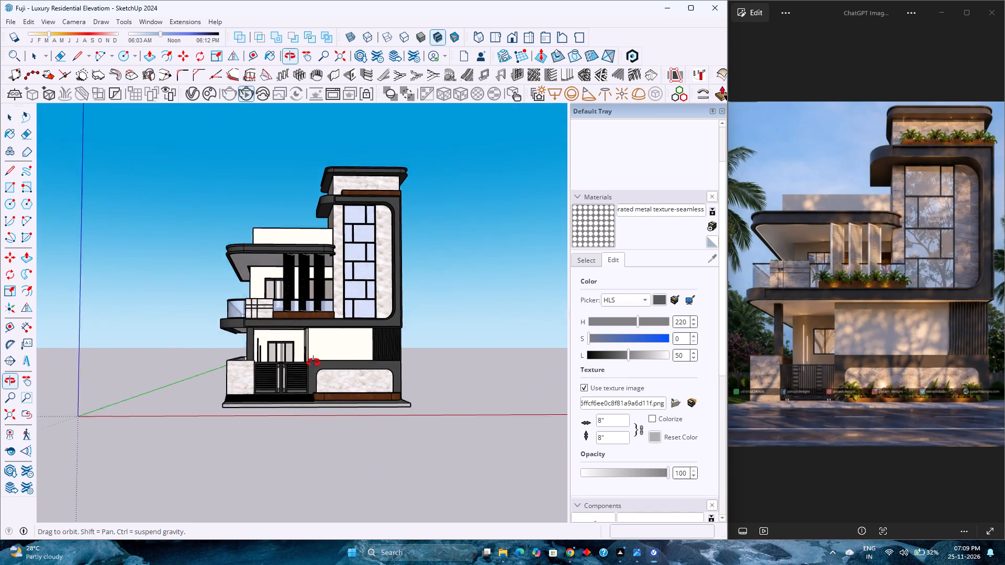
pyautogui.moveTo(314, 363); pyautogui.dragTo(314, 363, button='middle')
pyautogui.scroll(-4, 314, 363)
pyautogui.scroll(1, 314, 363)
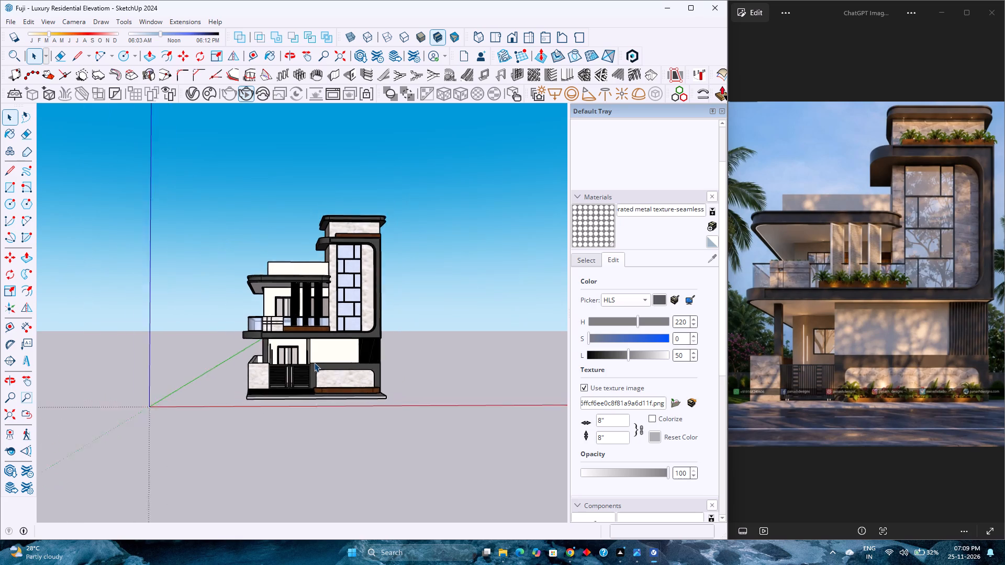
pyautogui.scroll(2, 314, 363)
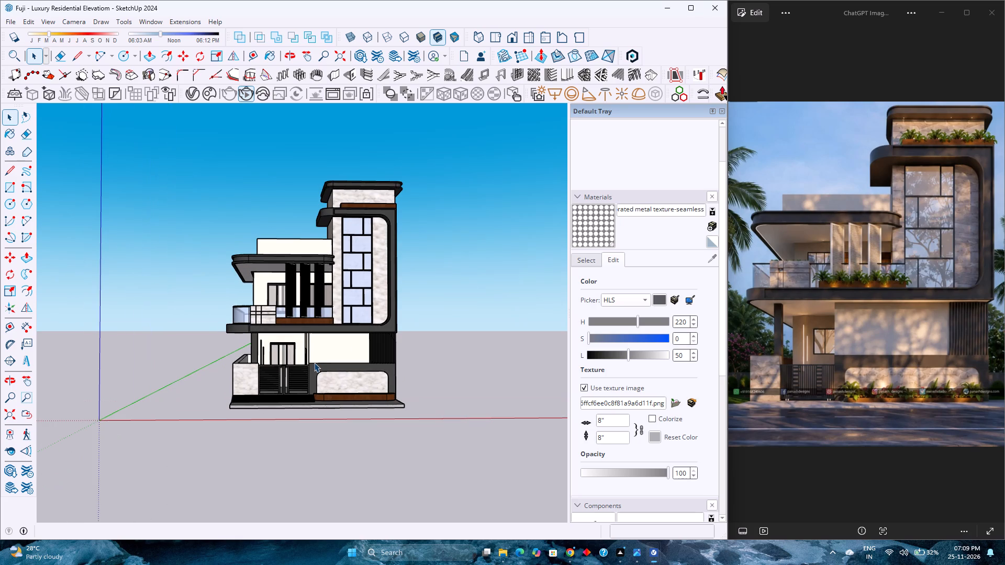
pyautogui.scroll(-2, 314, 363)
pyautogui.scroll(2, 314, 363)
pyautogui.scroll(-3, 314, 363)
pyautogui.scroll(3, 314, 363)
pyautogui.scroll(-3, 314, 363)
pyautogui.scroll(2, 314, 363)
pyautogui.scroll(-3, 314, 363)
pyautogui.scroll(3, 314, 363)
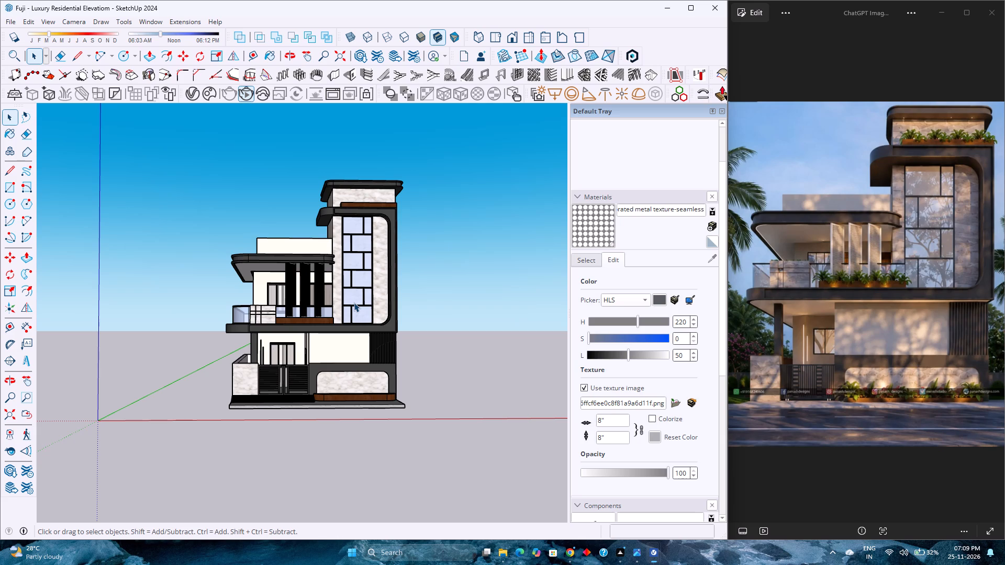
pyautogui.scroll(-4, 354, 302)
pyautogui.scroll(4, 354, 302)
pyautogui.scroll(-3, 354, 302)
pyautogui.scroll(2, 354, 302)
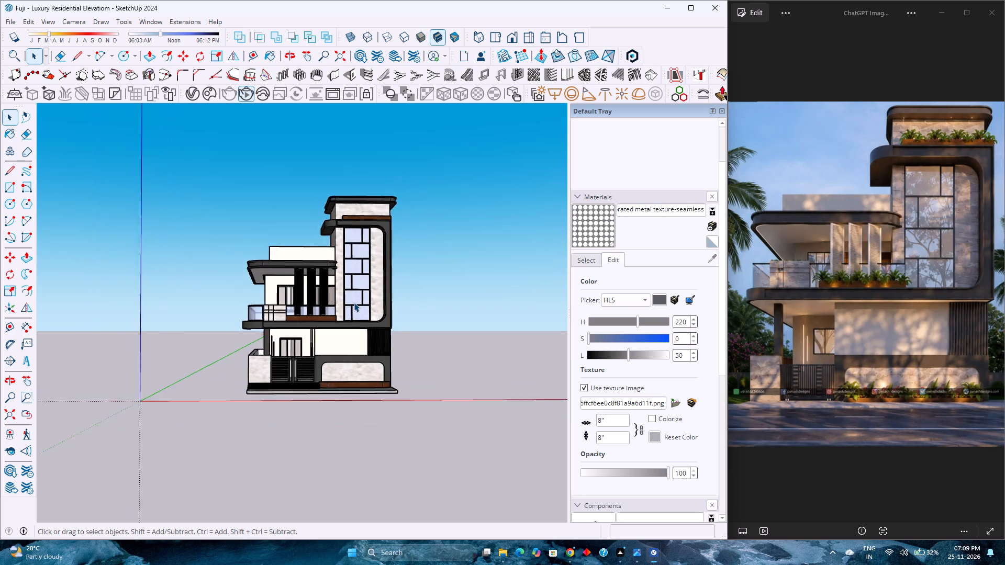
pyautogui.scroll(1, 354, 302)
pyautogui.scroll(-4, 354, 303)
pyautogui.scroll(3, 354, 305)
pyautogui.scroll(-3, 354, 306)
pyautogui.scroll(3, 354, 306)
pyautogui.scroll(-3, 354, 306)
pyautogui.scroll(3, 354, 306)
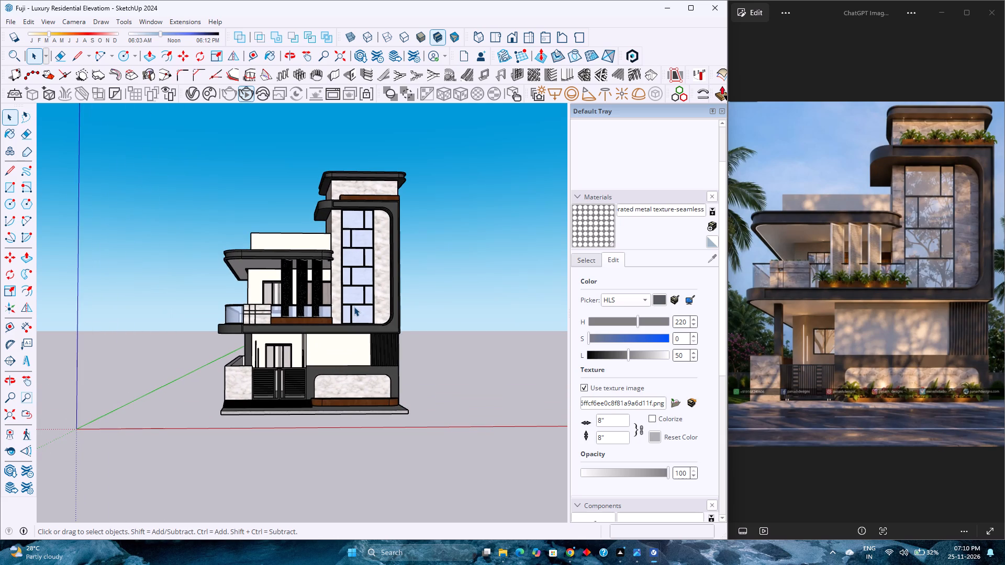
# Fit the whole house in the drawing area and check the facade from slightly different front angles.
pyautogui.click(10, 418)
pyautogui.scroll(-4, 265, 384)
pyautogui.scroll(3, 265, 384)
pyautogui.scroll(-1, 265, 384)
pyautogui.scroll(1, 265, 384)
pyautogui.scroll(-3, 265, 384)
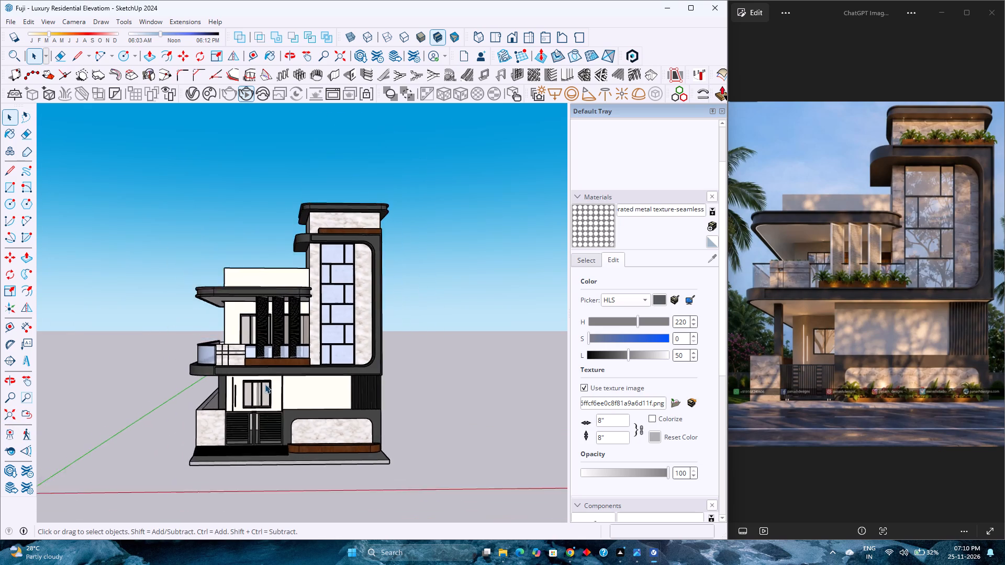
pyautogui.scroll(3, 265, 384)
pyautogui.click(14, 413)
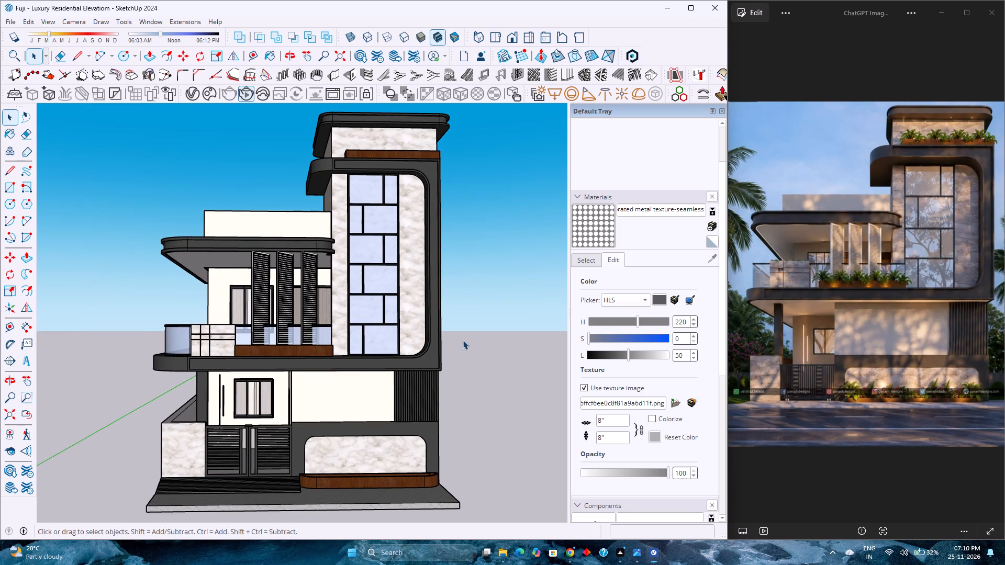
pyautogui.moveTo(463, 340); pyautogui.dragTo(441, 351, button='middle')
pyautogui.scroll(-4, 332, 355)
pyautogui.scroll(2, 3, 424)
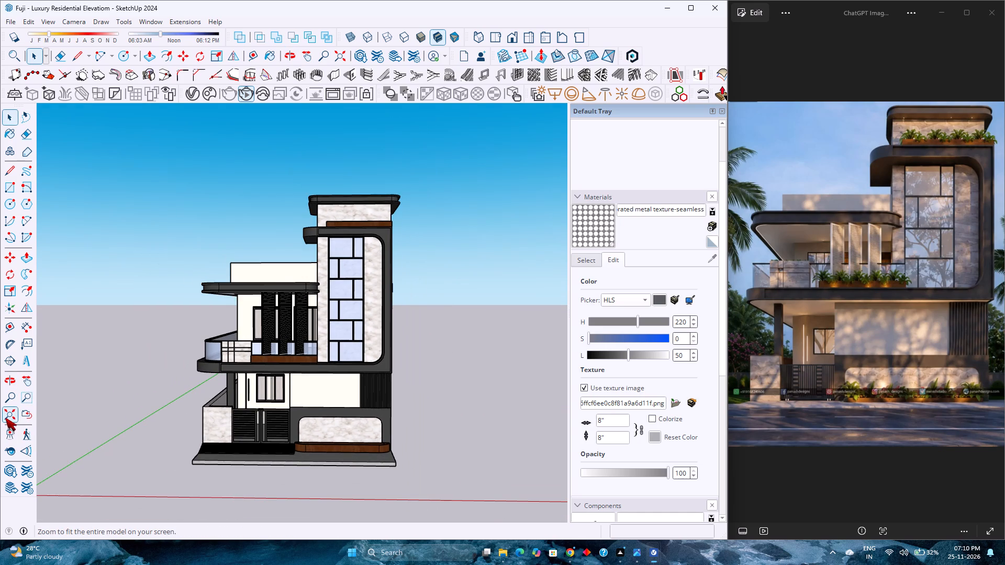
pyautogui.click(5, 417)
pyautogui.scroll(-2, 352, 324)
pyautogui.scroll(2, 352, 324)
pyautogui.scroll(-2, 352, 324)
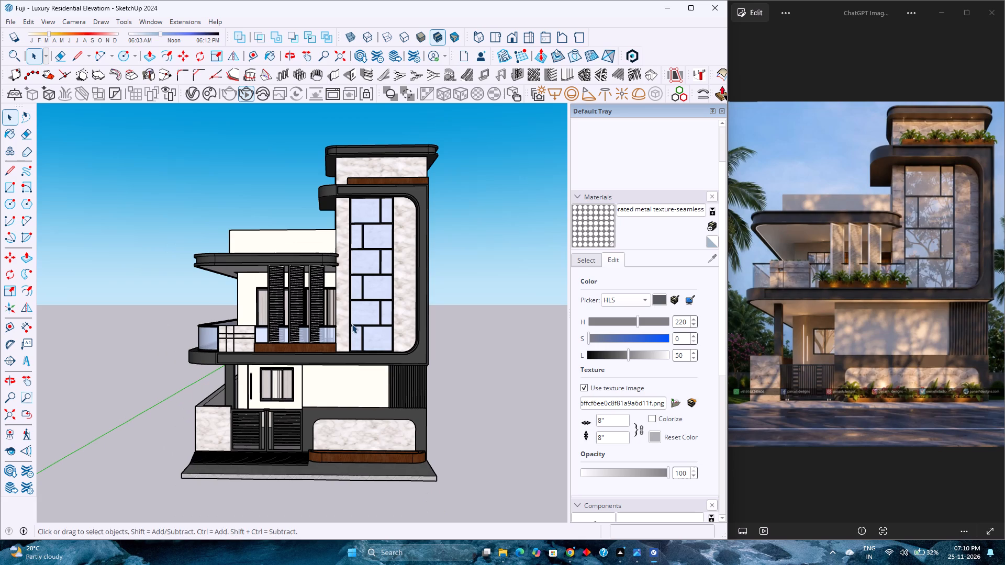
# Return to the standard front view and fit the whole house in the drawing area.
pyautogui.click(516, 42)
pyautogui.click(7, 415)
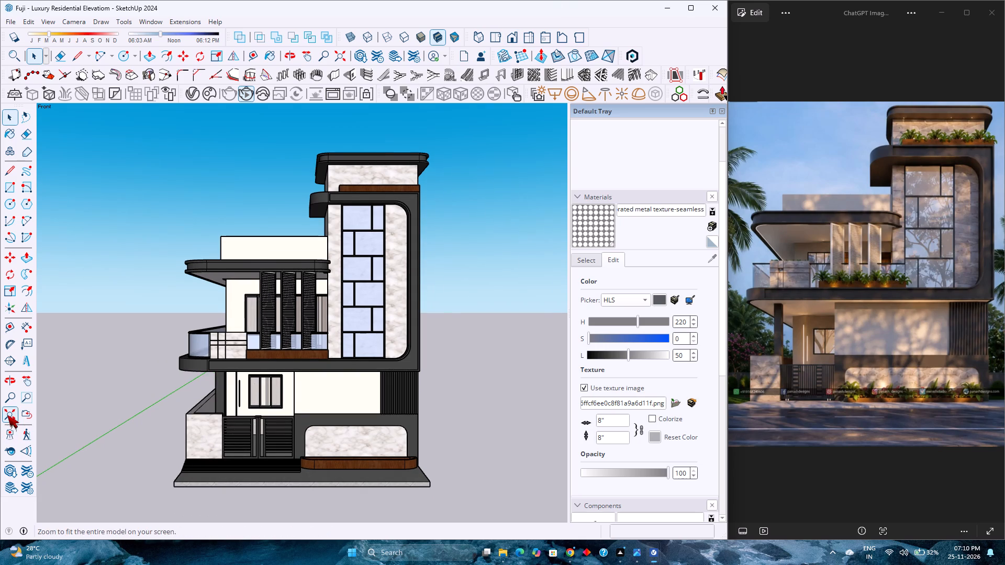
pyautogui.scroll(1, 312, 331)
pyautogui.scroll(-1, 312, 331)
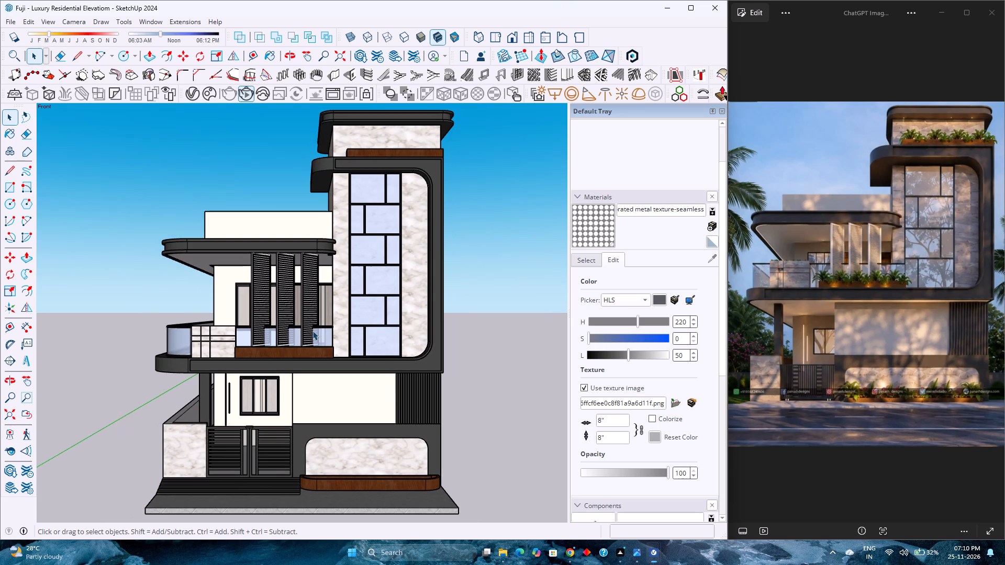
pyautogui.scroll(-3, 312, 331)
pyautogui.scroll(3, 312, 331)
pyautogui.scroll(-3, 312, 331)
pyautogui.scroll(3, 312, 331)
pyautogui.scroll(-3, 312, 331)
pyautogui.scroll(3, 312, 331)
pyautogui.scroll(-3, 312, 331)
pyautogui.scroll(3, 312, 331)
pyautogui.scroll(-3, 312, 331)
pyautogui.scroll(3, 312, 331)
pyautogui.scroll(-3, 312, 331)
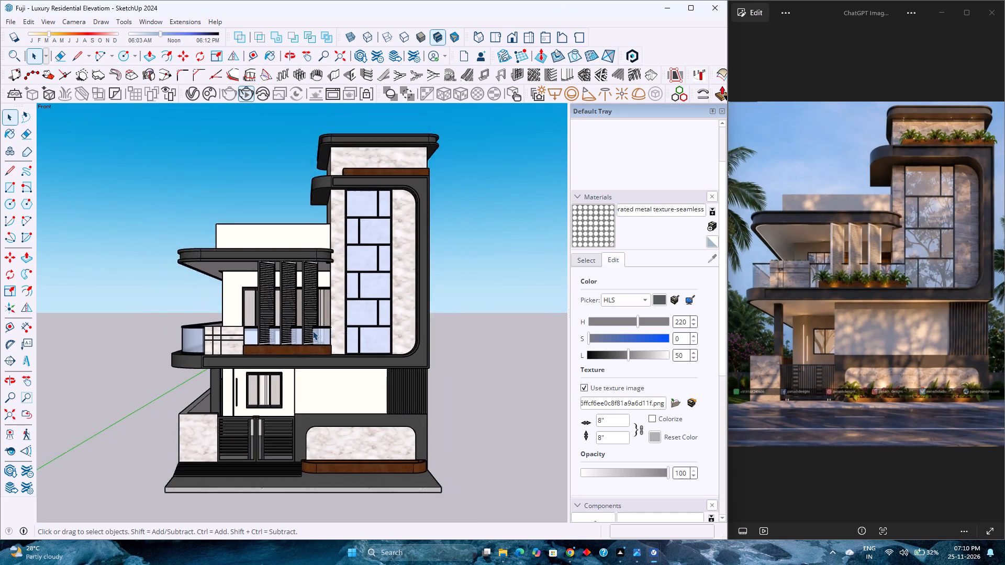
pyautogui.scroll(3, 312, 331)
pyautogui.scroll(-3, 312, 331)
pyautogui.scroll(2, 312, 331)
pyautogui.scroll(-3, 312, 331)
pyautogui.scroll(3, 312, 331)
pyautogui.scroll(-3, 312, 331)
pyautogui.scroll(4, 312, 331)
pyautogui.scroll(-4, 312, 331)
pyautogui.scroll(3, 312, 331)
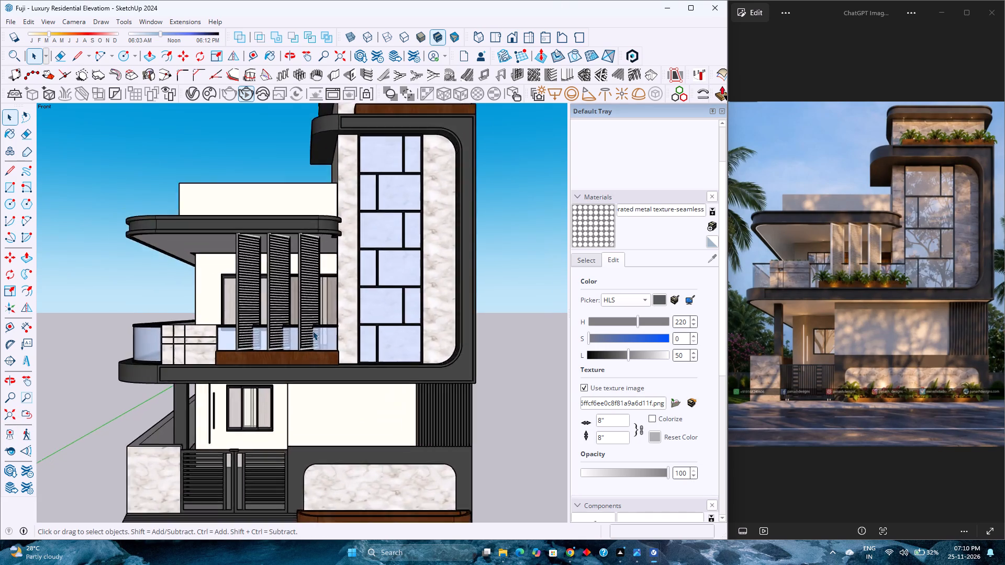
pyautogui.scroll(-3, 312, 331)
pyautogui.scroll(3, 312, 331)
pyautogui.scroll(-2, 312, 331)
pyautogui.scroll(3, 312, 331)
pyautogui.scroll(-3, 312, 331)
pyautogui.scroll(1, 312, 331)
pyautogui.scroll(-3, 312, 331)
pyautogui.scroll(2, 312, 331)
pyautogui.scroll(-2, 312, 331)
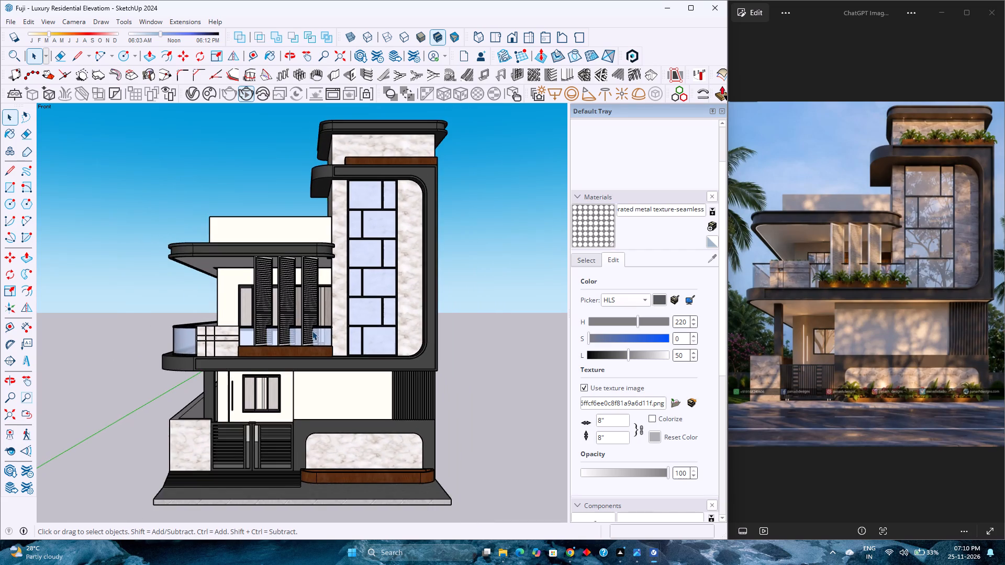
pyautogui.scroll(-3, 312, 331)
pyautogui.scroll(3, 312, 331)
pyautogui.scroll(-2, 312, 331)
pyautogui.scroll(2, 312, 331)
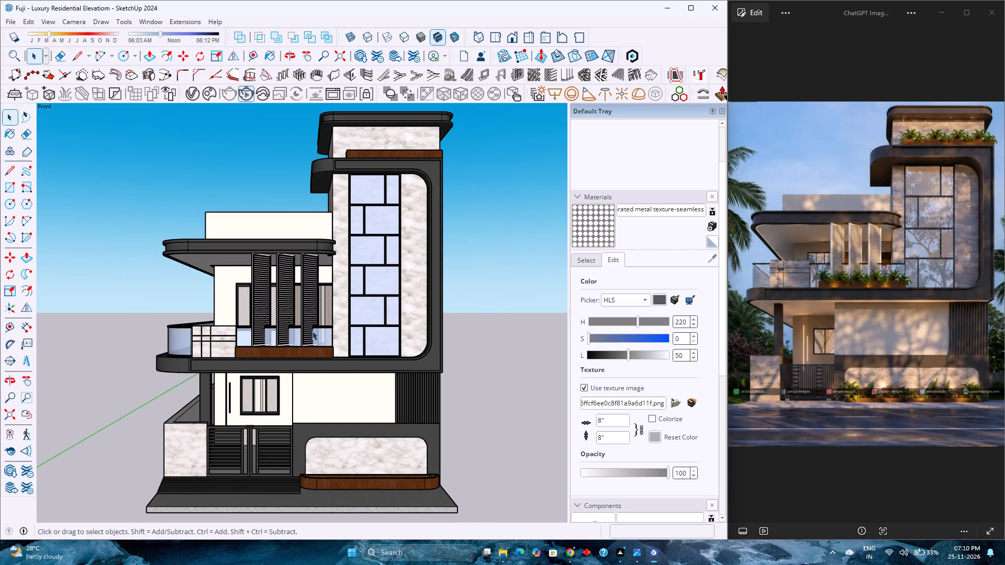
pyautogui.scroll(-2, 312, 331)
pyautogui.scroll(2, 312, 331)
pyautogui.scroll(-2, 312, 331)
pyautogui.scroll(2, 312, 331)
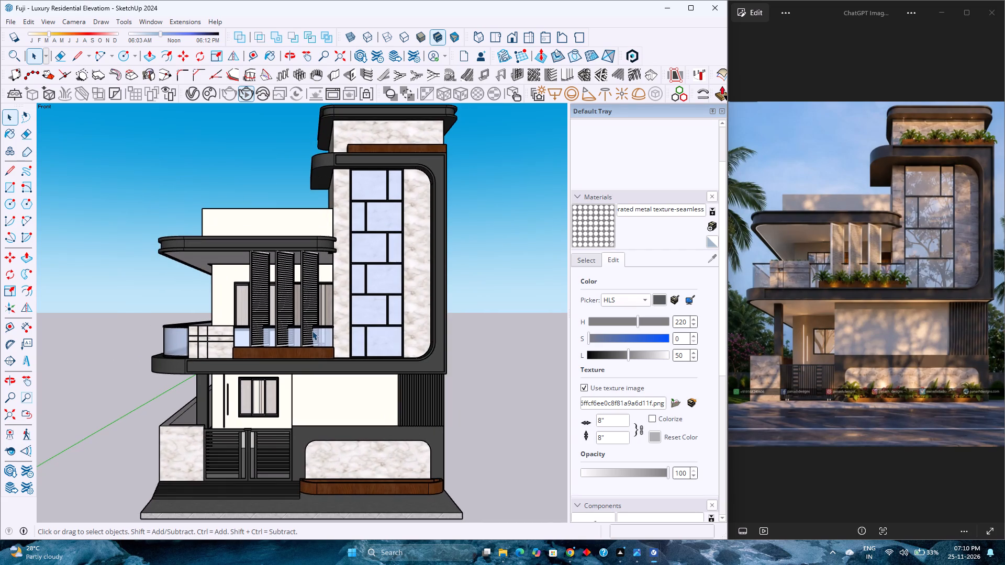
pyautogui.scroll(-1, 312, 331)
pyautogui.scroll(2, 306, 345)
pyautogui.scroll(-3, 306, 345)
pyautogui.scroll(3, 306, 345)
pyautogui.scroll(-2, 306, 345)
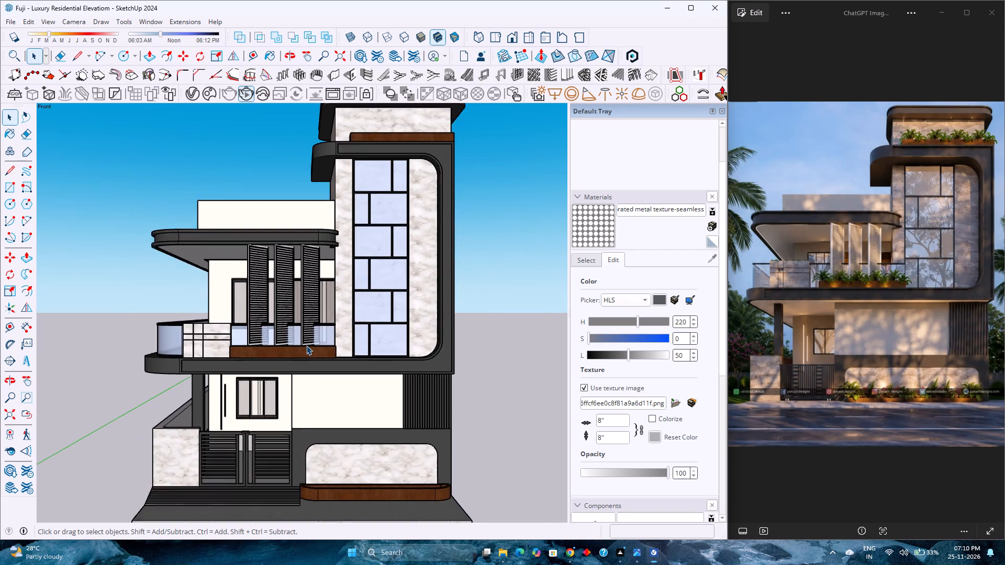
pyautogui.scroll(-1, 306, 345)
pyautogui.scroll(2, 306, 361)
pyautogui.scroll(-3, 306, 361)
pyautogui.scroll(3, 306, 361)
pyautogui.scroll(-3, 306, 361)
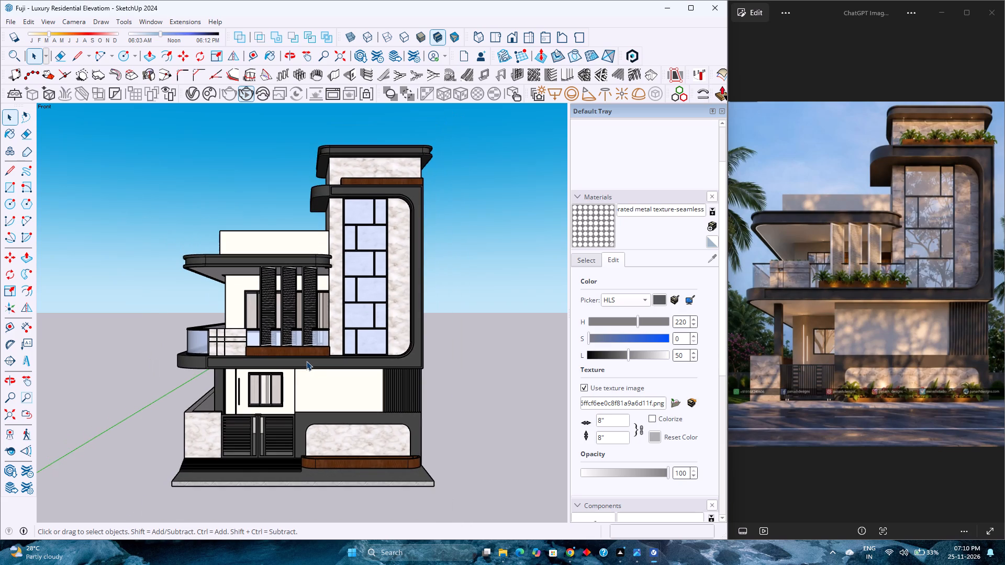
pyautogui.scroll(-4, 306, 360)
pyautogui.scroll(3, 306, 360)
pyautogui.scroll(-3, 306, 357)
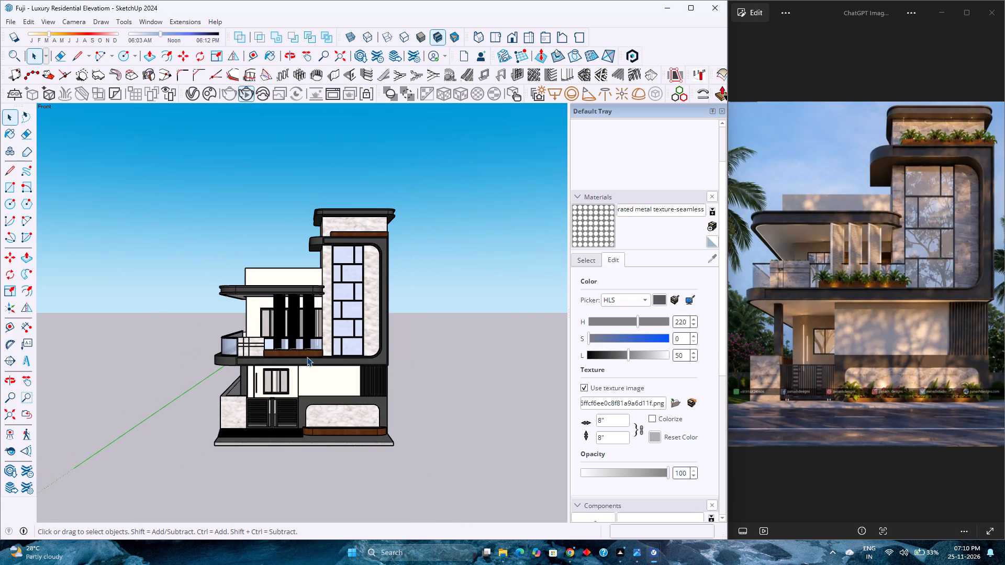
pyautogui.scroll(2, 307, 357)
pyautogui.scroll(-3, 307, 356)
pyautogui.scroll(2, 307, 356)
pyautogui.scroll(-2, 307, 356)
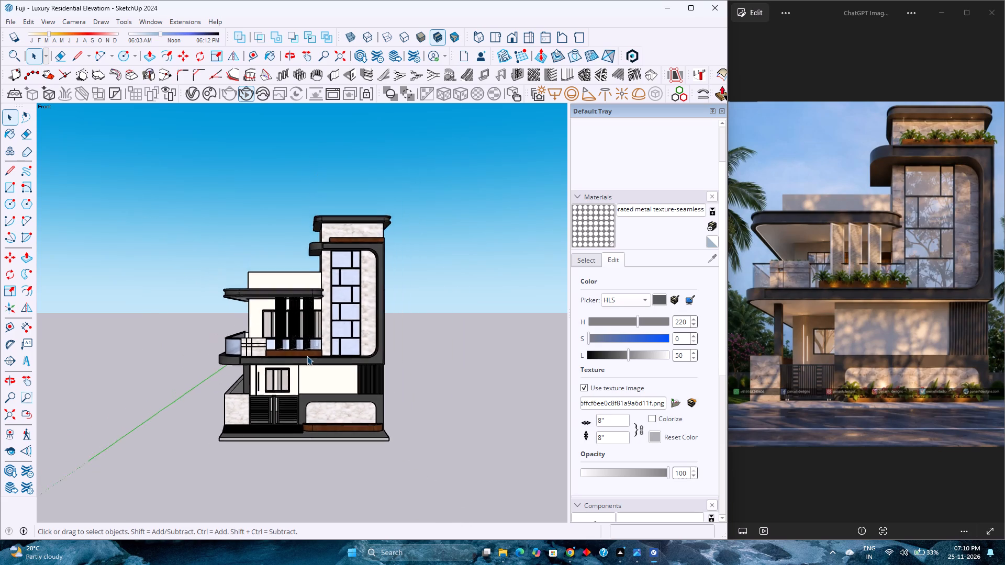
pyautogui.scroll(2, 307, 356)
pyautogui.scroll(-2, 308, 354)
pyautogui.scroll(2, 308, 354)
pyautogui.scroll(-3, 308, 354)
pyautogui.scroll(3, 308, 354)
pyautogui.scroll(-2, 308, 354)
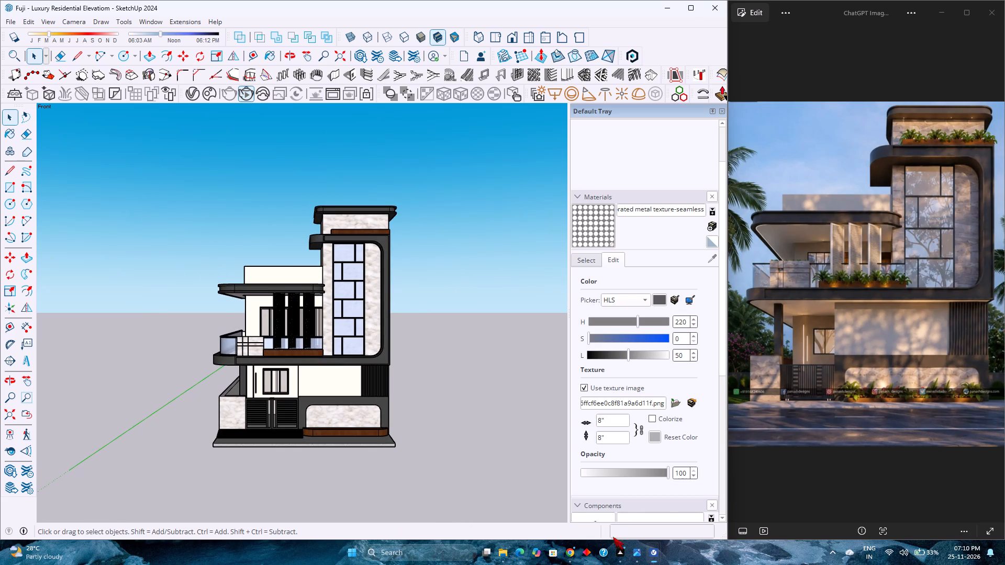
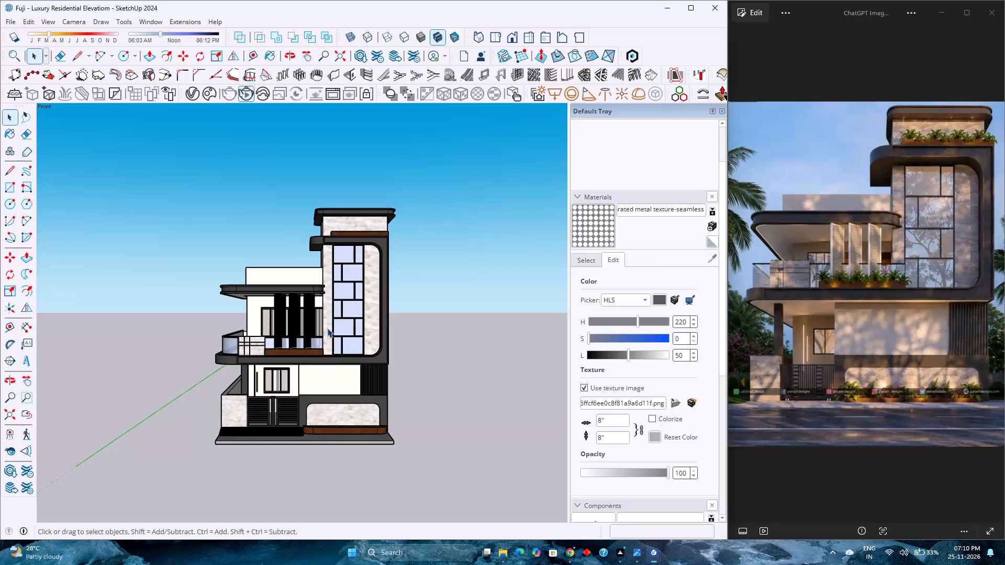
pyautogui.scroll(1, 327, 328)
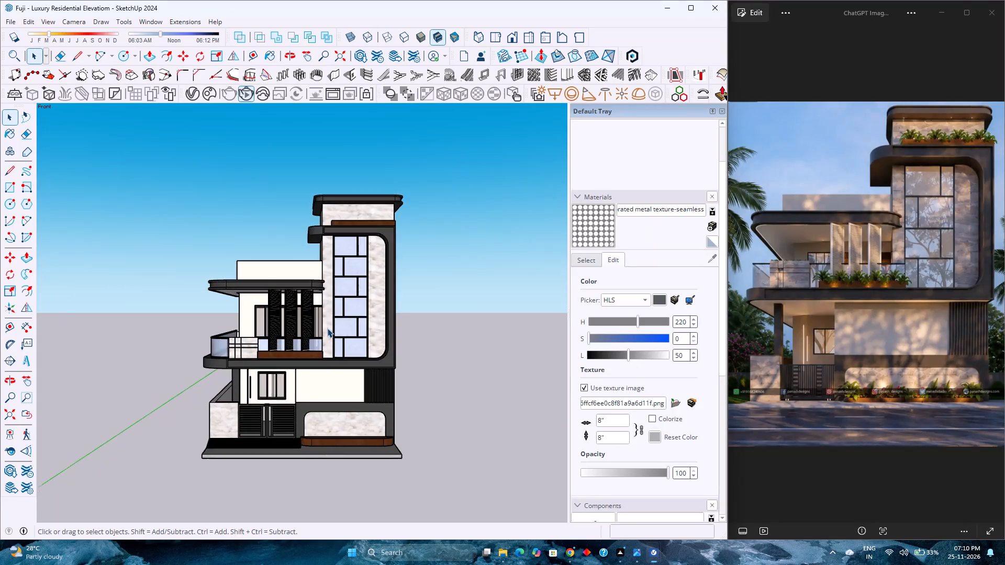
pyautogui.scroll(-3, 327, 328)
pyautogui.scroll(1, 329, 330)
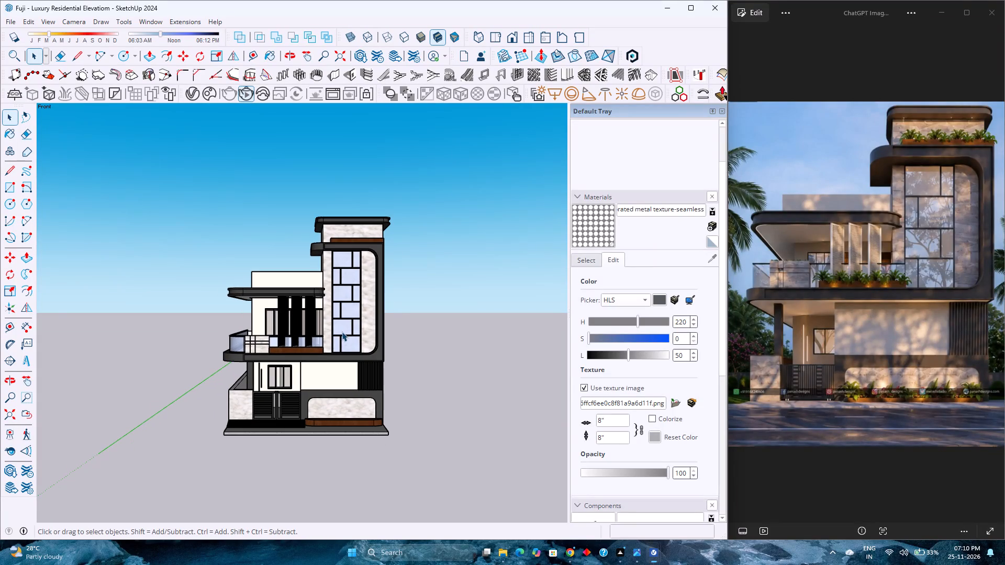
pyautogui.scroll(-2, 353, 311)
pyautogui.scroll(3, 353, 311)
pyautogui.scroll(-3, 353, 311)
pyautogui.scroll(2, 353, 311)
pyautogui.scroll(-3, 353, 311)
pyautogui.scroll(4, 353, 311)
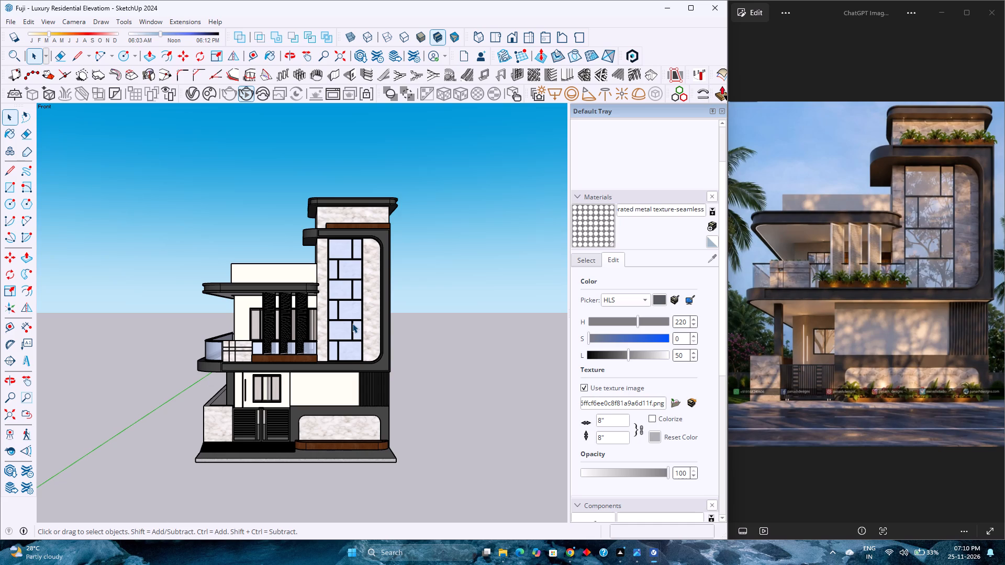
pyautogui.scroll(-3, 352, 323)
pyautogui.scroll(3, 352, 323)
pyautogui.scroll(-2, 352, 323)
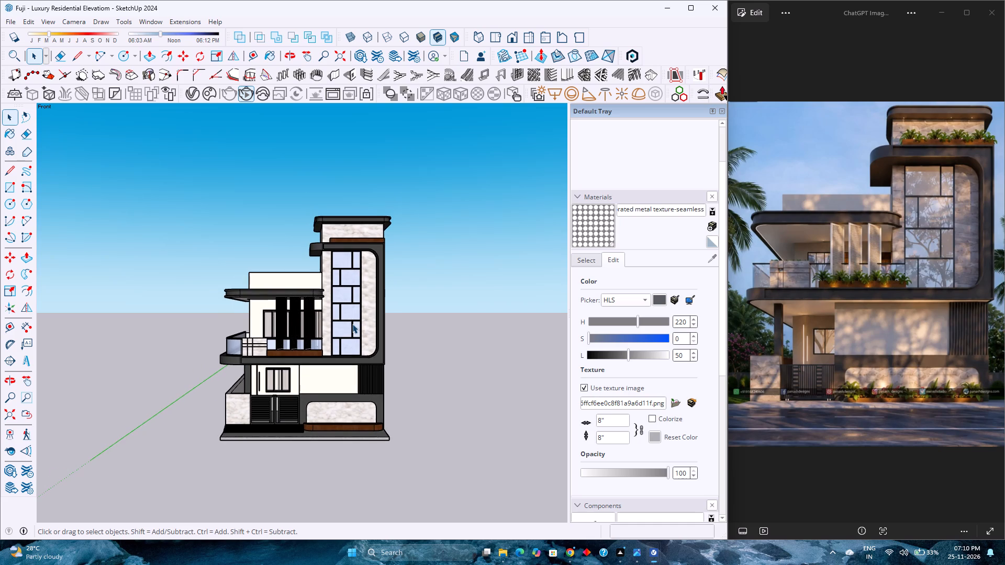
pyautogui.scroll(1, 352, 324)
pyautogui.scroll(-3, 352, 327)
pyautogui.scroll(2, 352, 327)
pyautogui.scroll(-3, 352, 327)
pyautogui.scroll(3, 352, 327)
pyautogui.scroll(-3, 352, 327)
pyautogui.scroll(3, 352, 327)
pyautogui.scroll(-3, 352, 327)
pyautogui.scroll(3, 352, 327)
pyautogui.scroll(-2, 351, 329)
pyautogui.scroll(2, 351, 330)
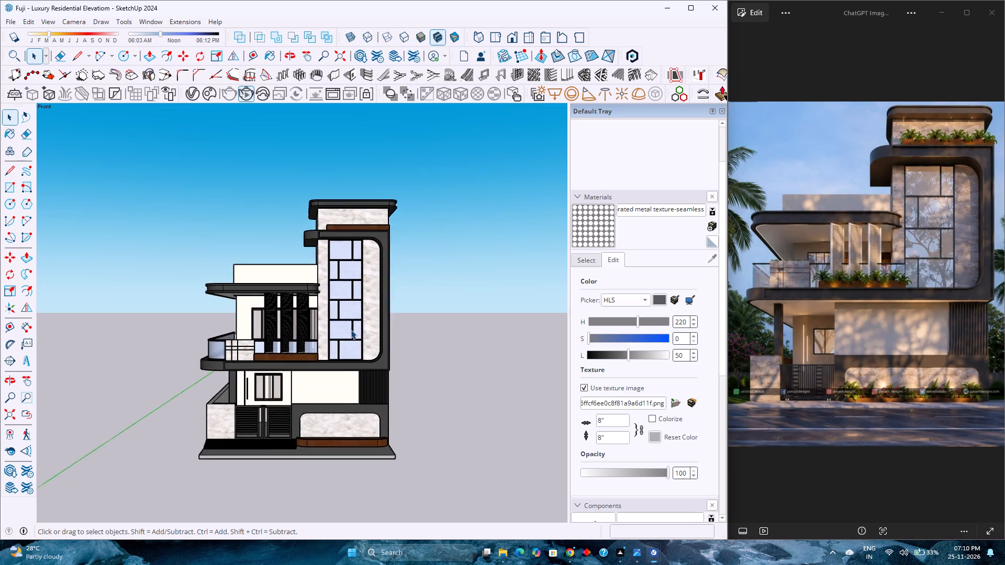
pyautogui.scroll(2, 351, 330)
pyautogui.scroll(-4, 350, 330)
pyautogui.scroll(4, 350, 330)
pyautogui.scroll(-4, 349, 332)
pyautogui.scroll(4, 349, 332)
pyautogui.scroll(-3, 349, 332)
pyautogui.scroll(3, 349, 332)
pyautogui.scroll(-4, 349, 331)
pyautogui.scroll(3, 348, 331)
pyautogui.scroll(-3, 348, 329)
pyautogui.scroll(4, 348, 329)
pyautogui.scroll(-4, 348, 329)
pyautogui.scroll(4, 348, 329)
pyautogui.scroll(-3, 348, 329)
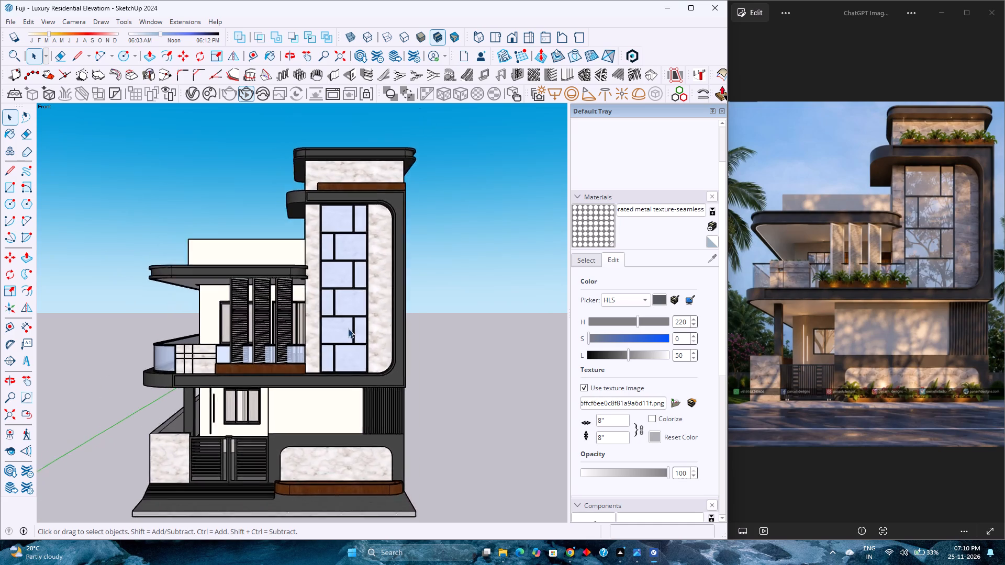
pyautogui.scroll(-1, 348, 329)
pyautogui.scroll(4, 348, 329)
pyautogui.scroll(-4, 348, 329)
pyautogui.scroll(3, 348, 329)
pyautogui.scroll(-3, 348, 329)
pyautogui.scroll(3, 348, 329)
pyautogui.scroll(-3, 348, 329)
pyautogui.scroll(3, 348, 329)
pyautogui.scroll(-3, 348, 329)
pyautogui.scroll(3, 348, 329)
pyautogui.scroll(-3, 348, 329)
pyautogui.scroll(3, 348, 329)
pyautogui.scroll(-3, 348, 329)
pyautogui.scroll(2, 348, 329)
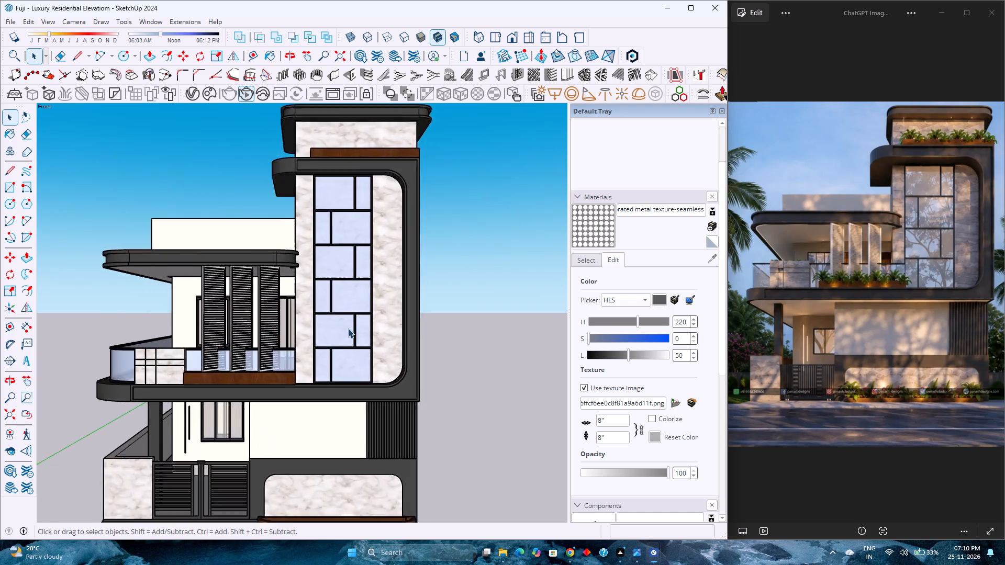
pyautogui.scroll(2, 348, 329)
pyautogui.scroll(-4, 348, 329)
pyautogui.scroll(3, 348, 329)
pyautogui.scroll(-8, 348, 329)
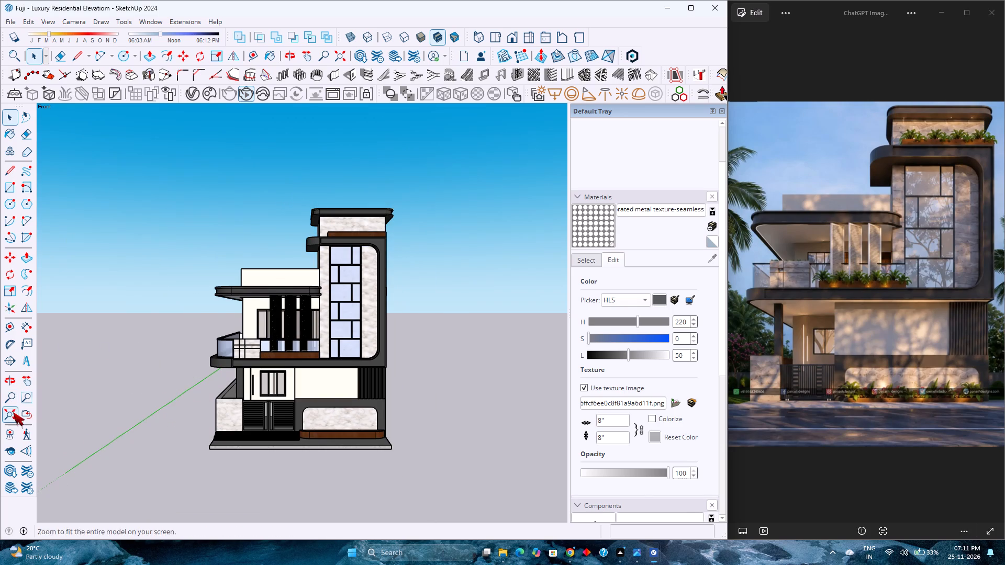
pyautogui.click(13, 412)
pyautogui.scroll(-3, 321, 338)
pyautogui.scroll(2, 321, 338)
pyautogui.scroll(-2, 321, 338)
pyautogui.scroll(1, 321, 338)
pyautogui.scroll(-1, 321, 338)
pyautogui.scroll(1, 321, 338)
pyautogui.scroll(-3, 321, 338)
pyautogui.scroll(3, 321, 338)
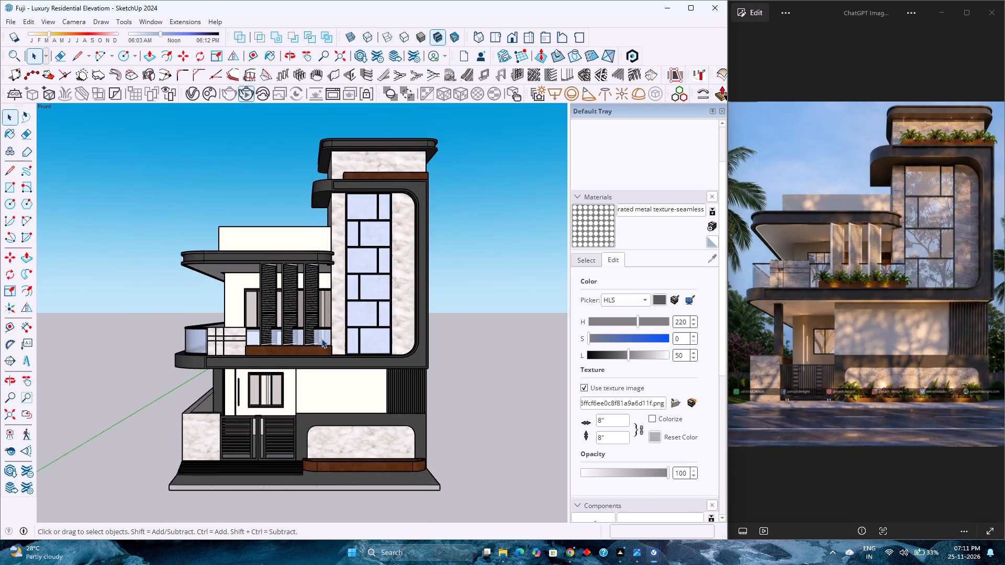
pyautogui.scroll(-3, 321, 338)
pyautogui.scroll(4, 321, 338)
# Examine the house's front facade, balcony and side walls from angled views on both sides.
pyautogui.moveTo(321, 338); pyautogui.dragTo(265, 326, button='middle')
pyautogui.middleClick(265, 326)
pyautogui.scroll(-4, 265, 326)
pyautogui.scroll(4, 195, 320)
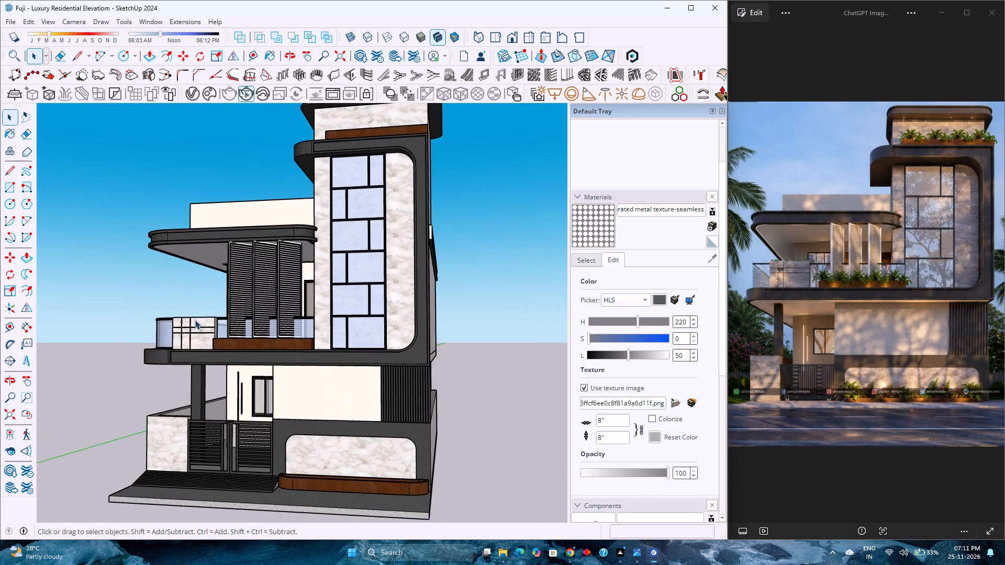
pyautogui.moveTo(195, 320); pyautogui.dragTo(331, 333, button='middle')
pyautogui.middleClick(331, 333)
pyautogui.scroll(-1, 331, 333)
pyautogui.scroll(-3, 99, 331)
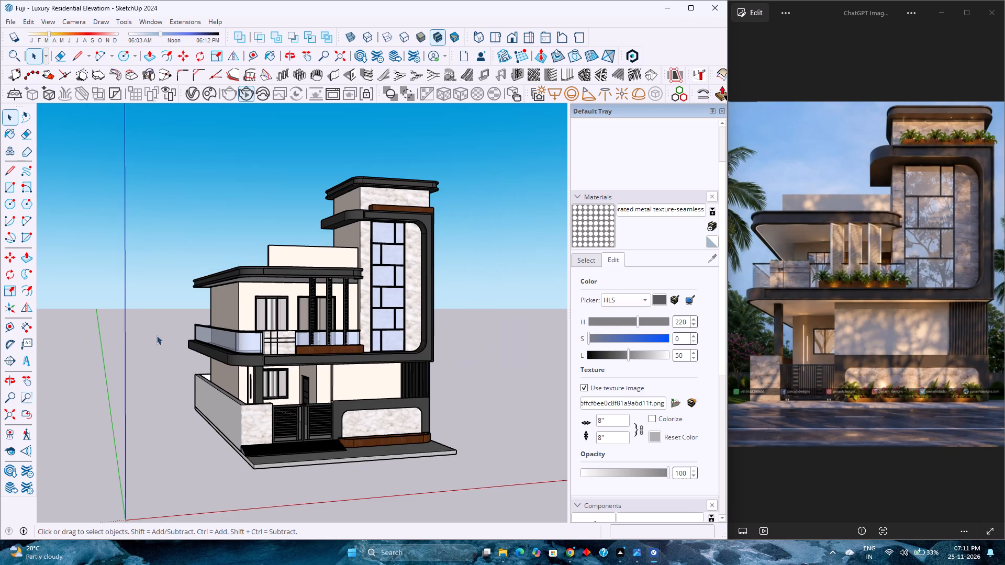
pyautogui.scroll(3, 360, 337)
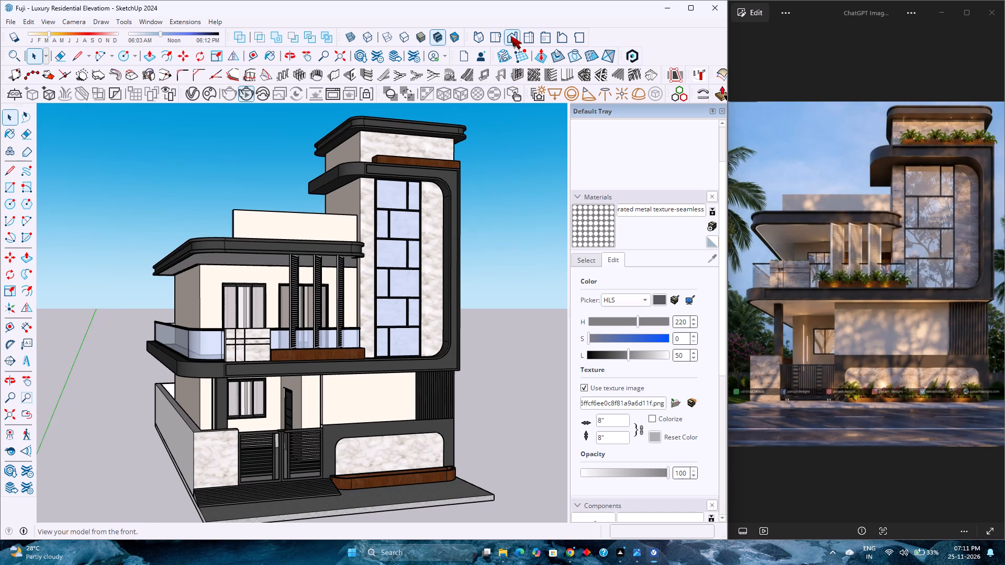
# Show the house in the standard front view, fitted to the whole model.
pyautogui.click(511, 35)
pyautogui.click(10, 417)
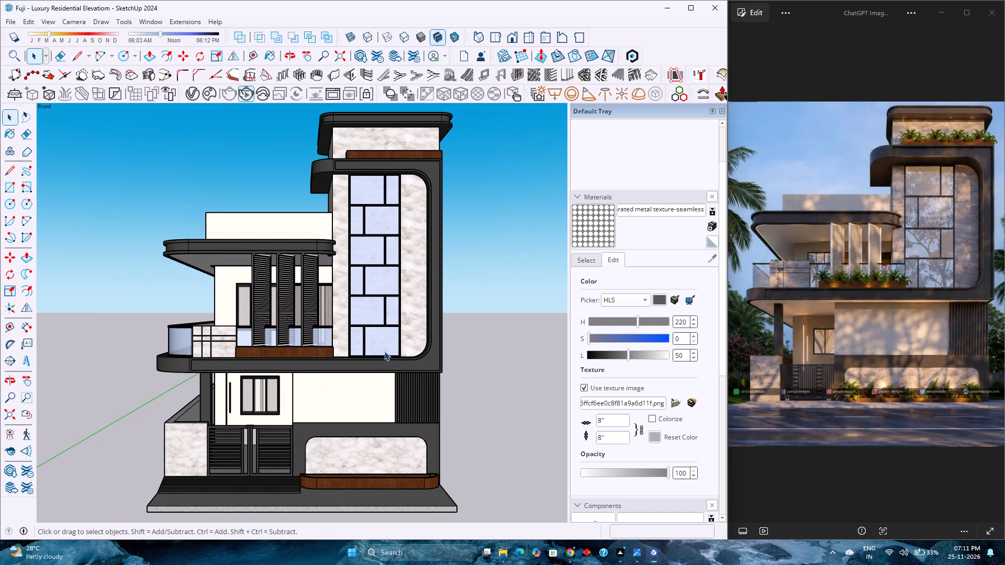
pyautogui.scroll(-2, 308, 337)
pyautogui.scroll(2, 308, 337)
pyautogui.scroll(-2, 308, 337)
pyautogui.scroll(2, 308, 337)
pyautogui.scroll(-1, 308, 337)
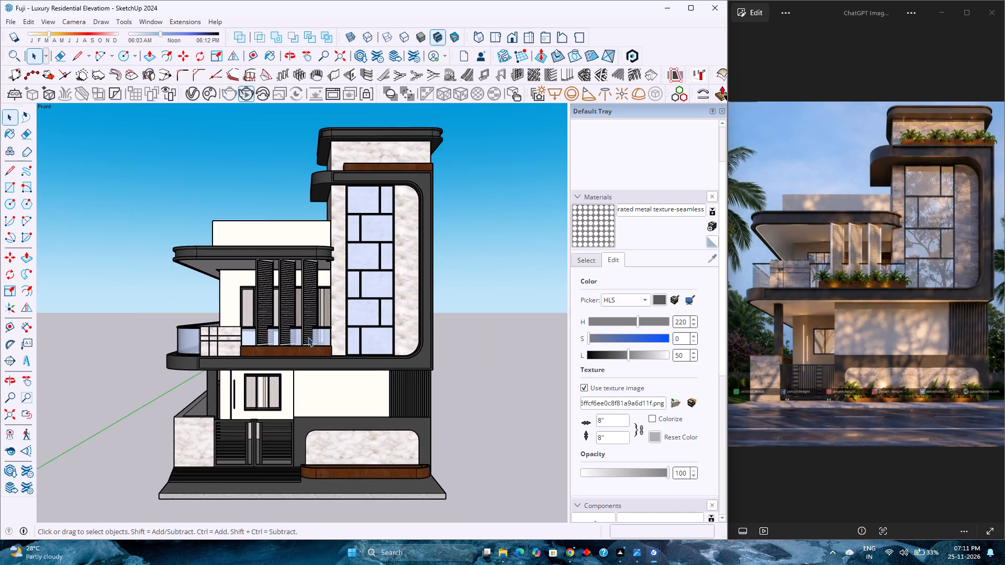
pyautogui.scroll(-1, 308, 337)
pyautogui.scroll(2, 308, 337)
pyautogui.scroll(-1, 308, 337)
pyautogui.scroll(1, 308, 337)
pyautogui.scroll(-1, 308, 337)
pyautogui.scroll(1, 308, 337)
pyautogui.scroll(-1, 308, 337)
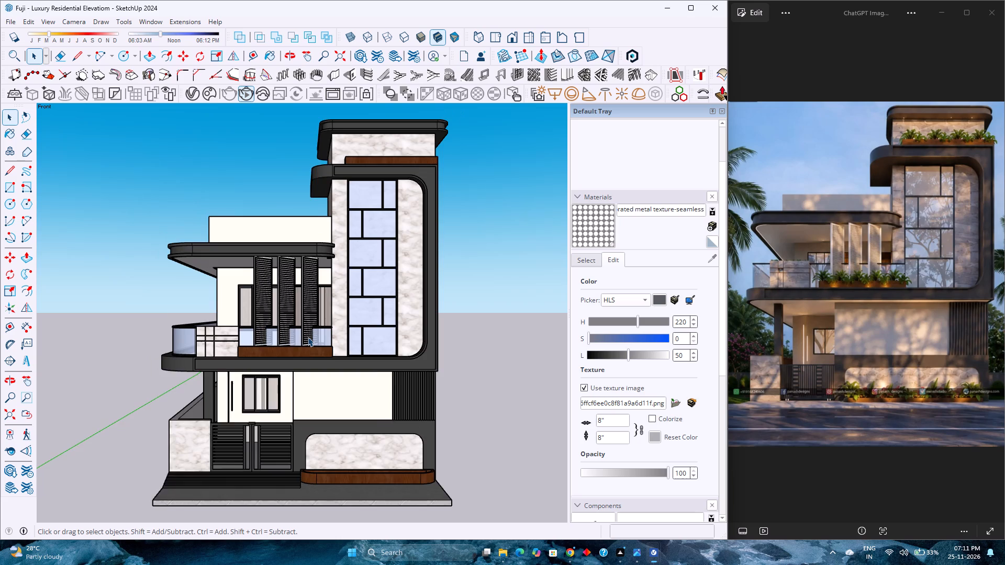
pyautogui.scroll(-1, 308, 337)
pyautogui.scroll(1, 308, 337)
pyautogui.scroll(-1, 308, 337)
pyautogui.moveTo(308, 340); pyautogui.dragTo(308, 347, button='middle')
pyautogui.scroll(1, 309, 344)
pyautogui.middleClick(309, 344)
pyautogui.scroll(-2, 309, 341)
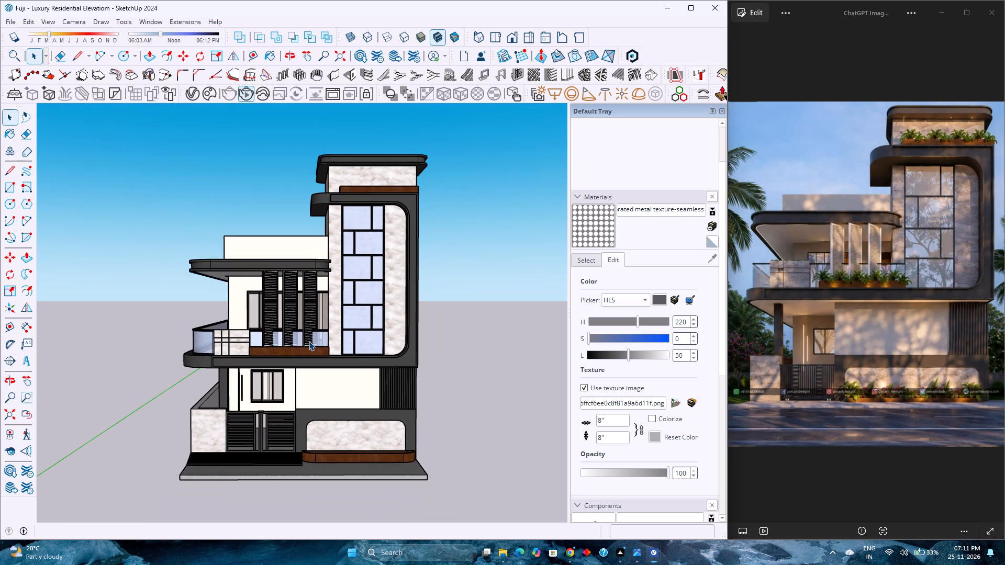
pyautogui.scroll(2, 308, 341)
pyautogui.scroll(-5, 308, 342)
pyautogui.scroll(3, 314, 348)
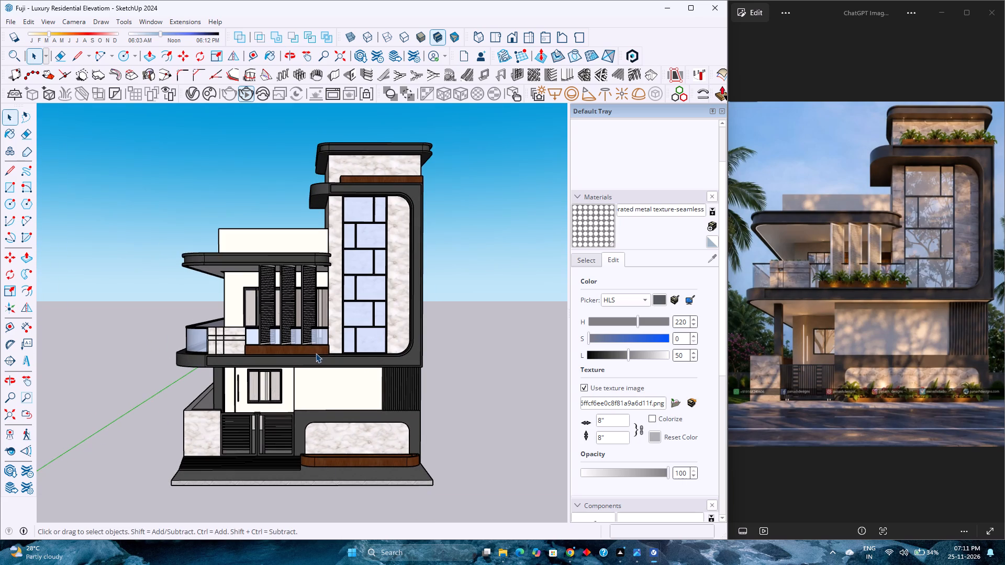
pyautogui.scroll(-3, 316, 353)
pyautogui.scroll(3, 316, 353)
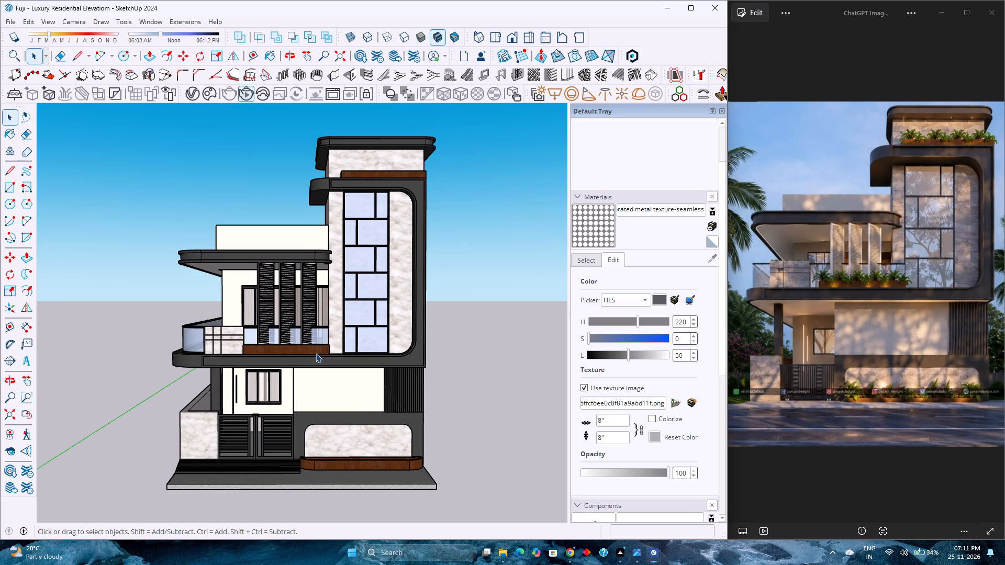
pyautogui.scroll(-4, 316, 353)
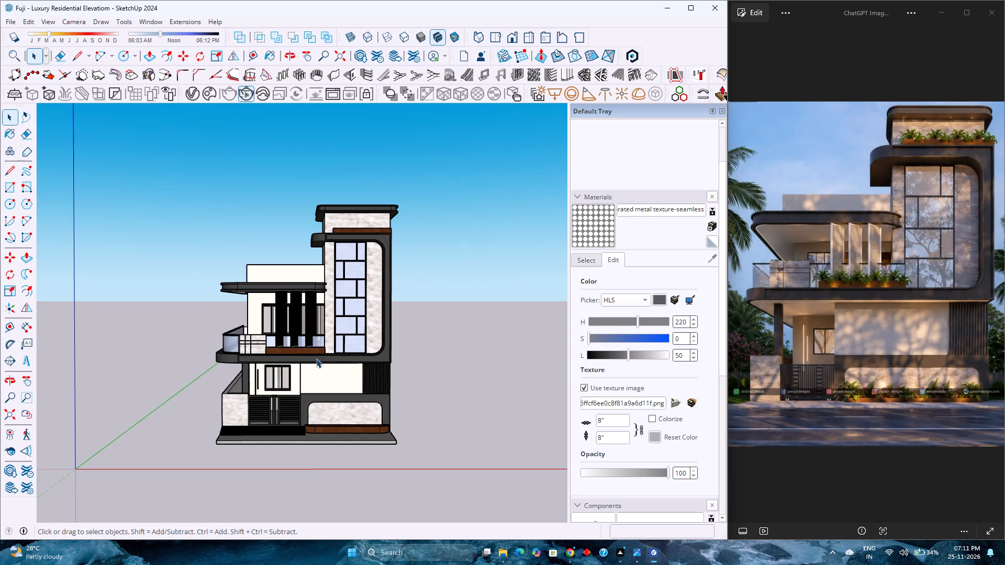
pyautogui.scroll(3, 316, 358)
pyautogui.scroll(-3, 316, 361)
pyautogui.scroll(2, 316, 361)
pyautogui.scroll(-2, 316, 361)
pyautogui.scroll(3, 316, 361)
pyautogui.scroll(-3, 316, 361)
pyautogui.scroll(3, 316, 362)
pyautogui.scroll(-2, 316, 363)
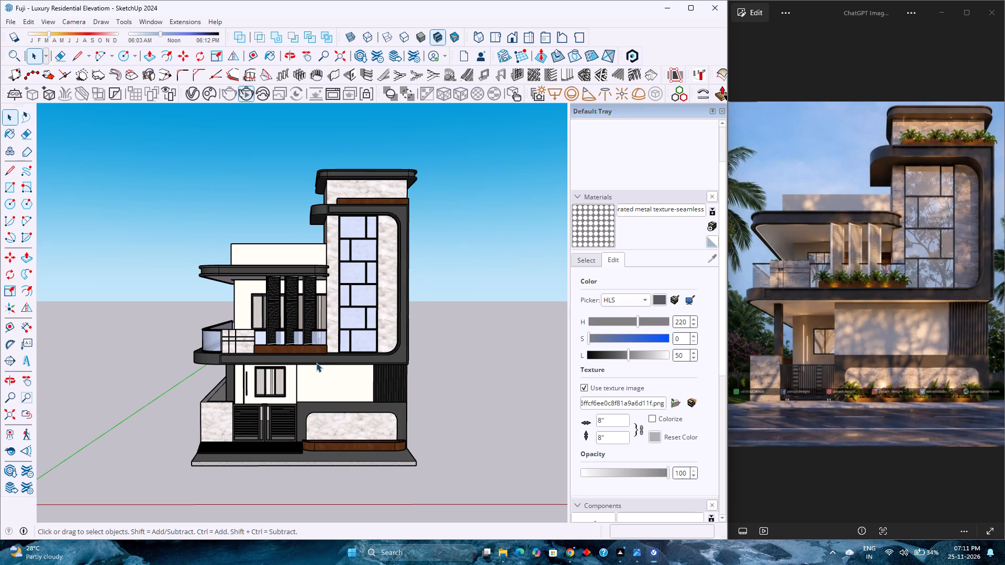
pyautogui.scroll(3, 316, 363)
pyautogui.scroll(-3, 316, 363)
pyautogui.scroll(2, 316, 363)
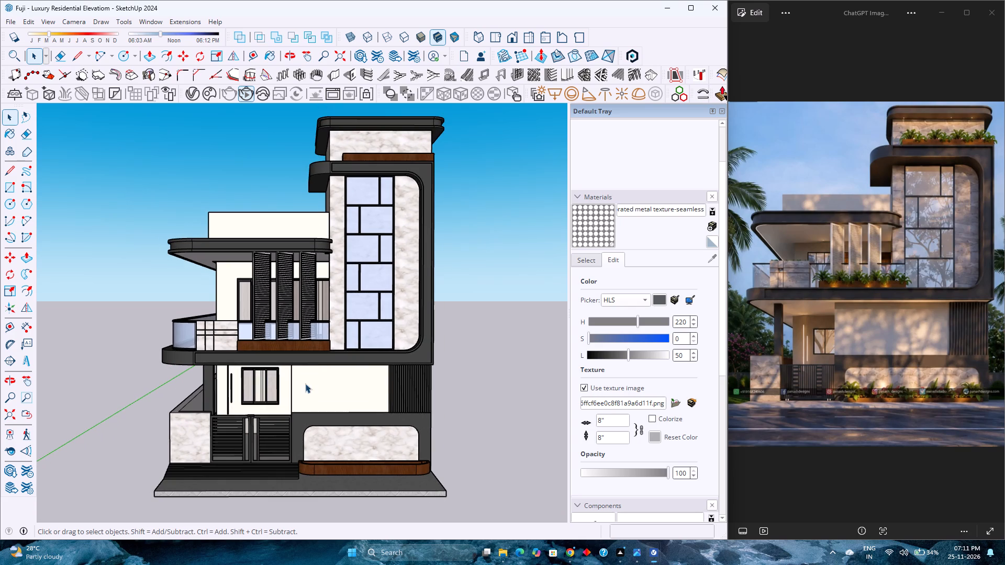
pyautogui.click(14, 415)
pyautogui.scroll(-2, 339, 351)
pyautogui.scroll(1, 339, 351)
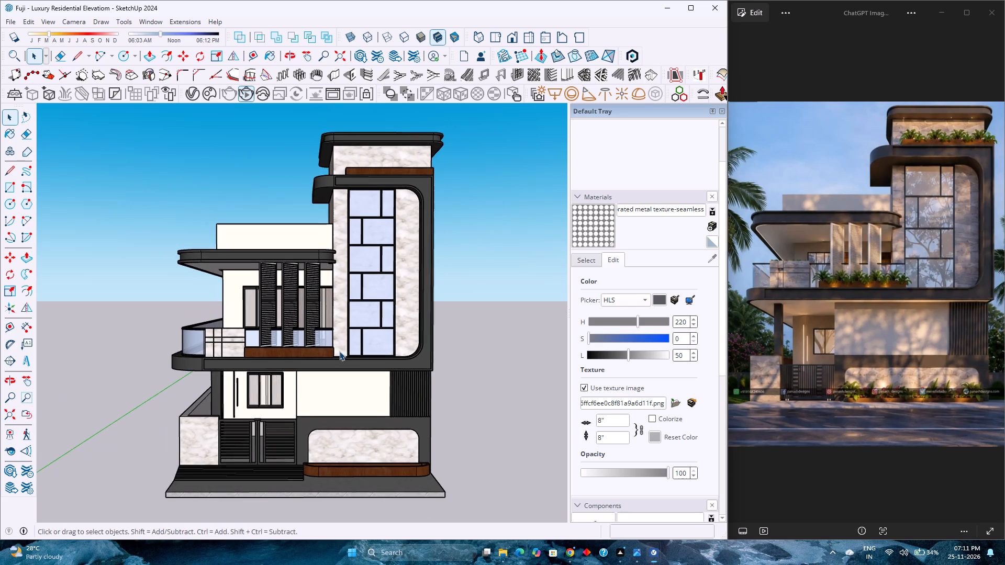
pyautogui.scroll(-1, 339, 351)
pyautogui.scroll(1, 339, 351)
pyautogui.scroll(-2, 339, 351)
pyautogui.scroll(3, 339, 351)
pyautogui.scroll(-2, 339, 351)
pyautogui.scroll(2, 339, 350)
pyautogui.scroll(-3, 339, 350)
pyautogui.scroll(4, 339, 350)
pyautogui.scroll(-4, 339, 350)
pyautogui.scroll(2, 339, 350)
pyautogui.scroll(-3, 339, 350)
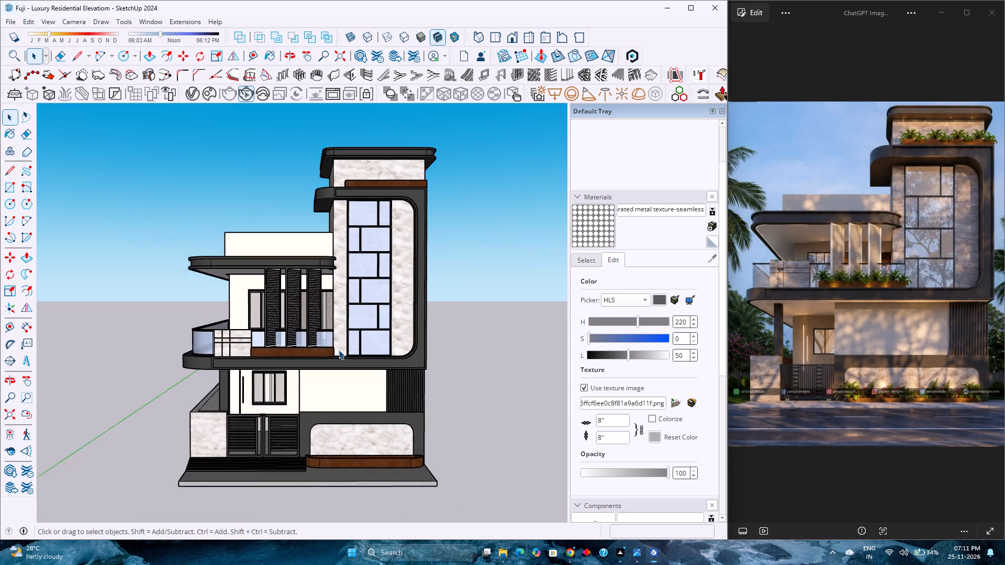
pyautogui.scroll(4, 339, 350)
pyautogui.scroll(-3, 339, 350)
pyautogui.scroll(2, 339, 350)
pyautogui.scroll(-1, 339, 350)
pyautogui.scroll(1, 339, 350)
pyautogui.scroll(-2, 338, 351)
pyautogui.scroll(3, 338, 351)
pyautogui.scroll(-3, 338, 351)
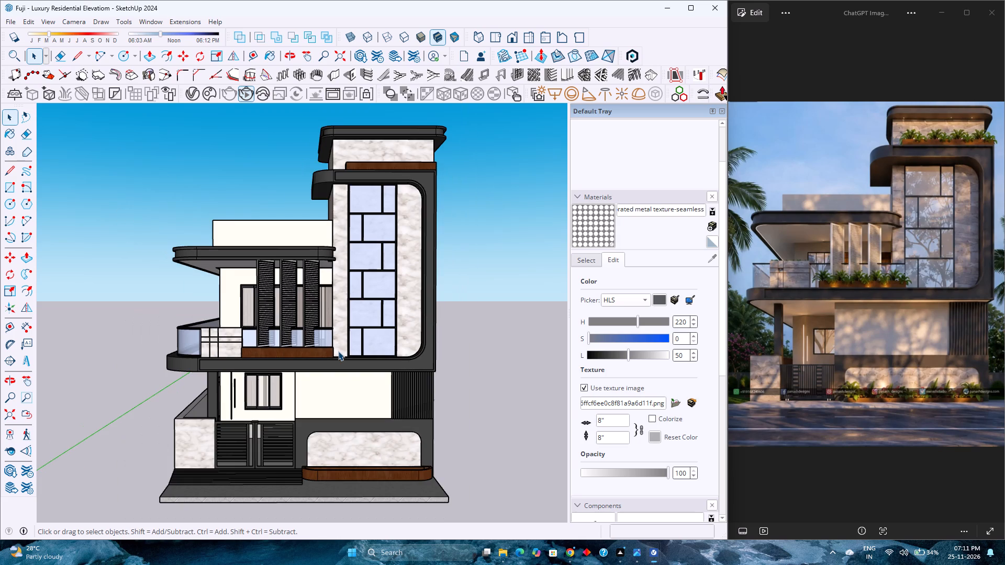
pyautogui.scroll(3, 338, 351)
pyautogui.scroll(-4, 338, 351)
# Restore the standard front view of the house and fit the entire model.
pyautogui.click(514, 39)
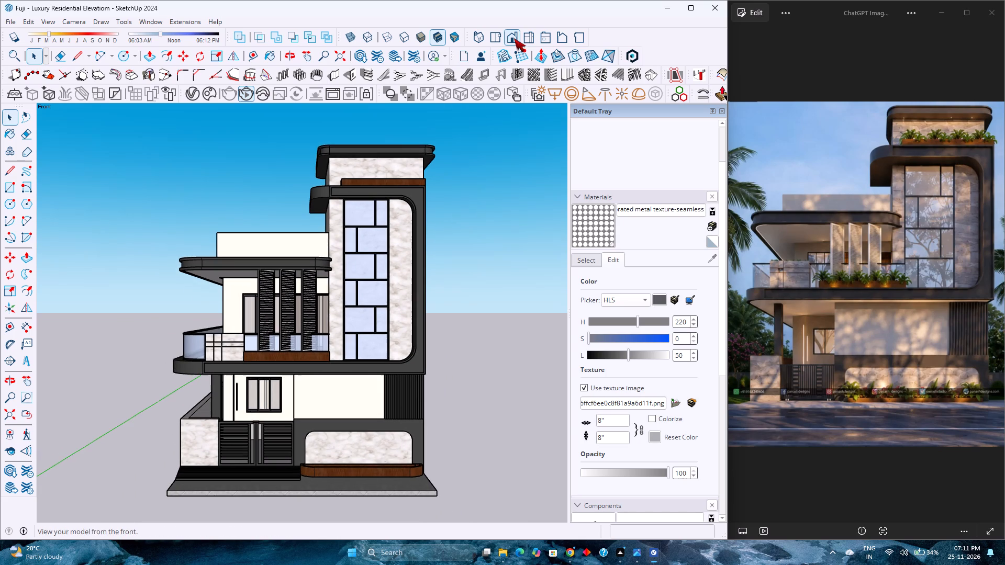
pyautogui.click(7, 416)
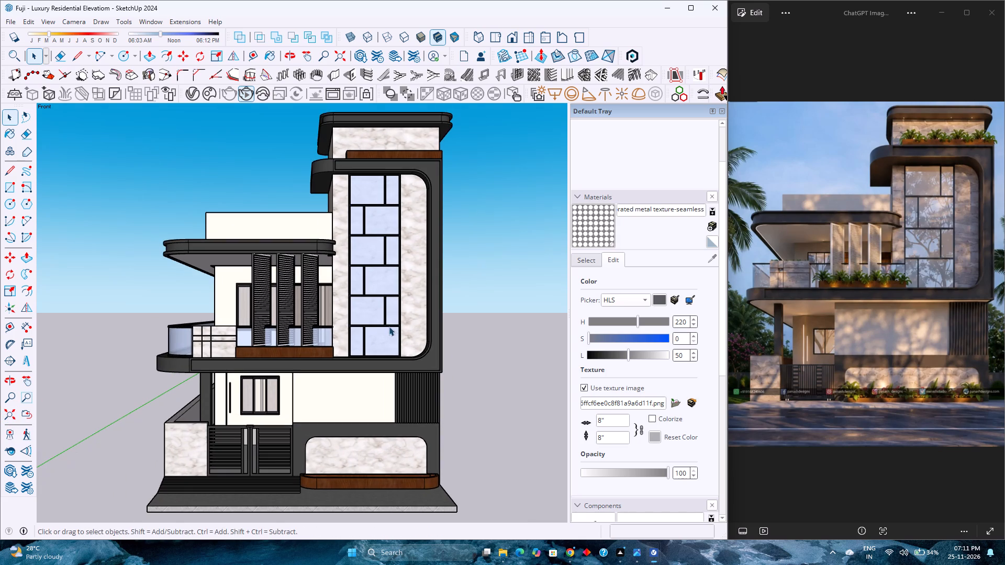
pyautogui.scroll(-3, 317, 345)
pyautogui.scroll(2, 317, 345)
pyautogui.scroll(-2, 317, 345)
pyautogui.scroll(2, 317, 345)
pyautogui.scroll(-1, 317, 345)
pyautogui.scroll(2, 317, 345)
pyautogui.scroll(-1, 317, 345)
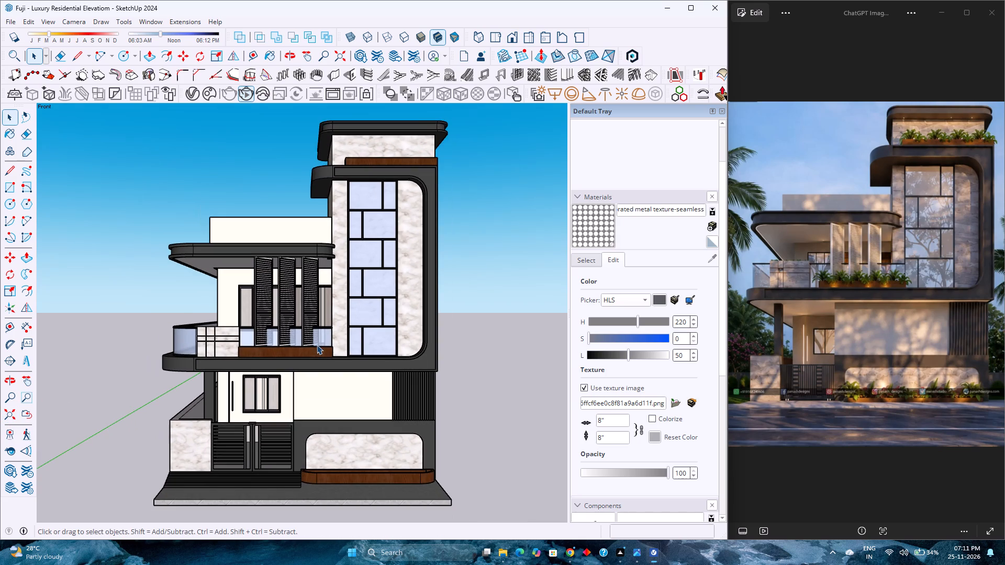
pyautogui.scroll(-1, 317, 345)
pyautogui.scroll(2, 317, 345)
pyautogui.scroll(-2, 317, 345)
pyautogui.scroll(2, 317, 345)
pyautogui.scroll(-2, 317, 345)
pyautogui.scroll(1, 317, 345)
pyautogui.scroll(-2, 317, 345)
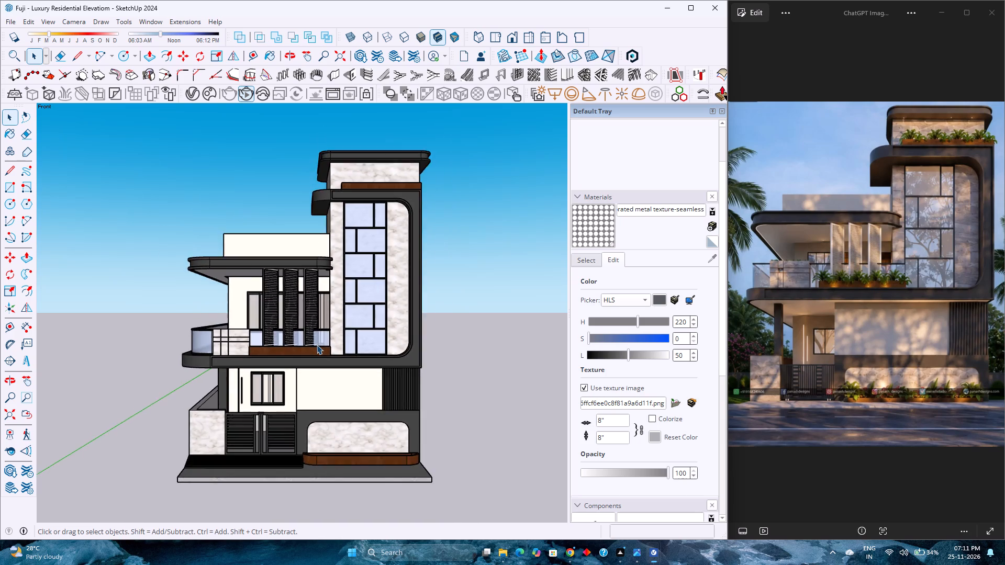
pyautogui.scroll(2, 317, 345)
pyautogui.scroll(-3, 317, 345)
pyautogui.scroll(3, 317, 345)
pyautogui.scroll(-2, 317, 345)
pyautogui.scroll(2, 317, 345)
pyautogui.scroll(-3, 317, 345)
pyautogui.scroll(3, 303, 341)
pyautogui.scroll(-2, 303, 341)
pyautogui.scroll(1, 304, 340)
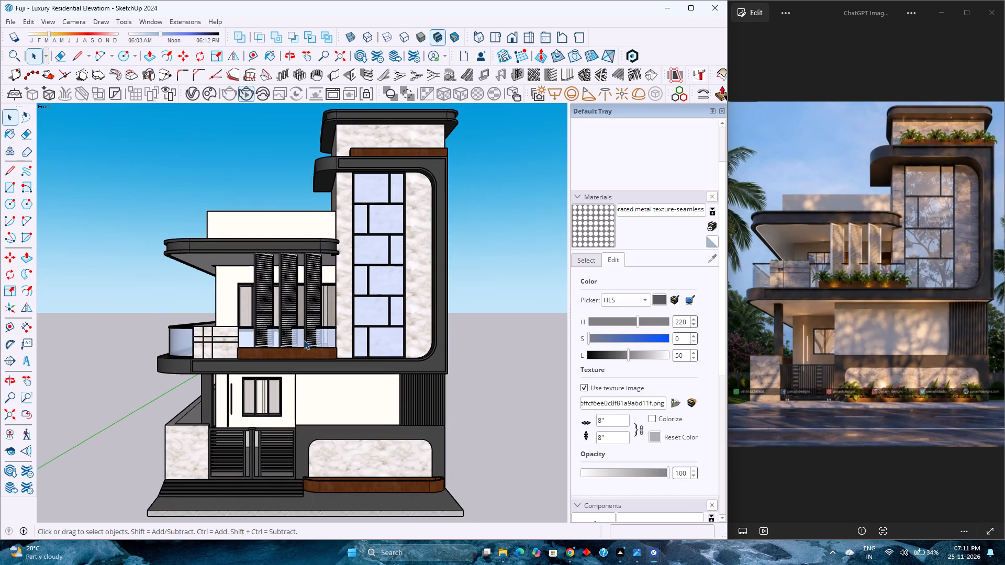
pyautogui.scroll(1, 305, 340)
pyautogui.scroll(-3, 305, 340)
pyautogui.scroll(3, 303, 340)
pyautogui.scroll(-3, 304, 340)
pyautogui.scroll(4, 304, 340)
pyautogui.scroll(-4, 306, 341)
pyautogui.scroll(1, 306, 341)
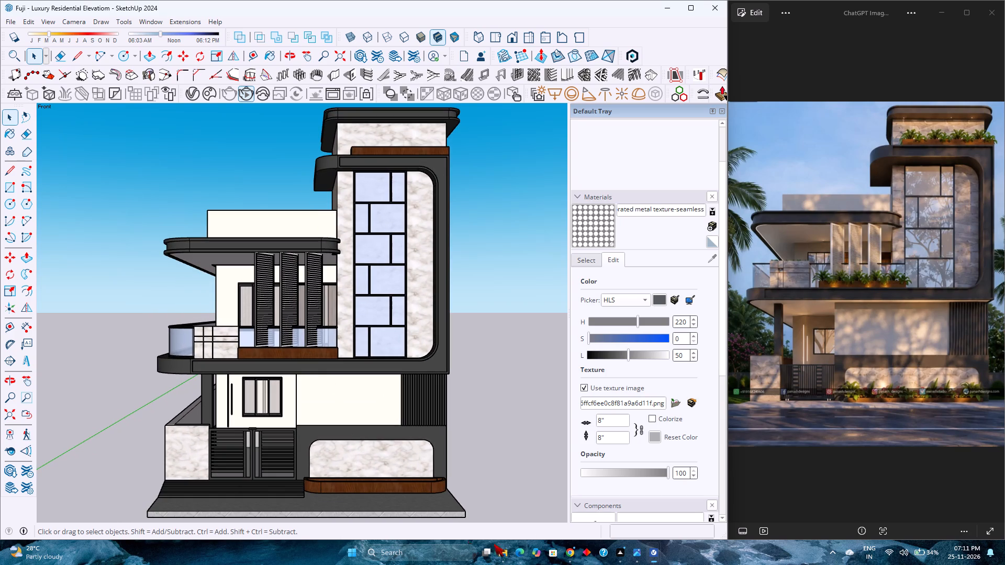
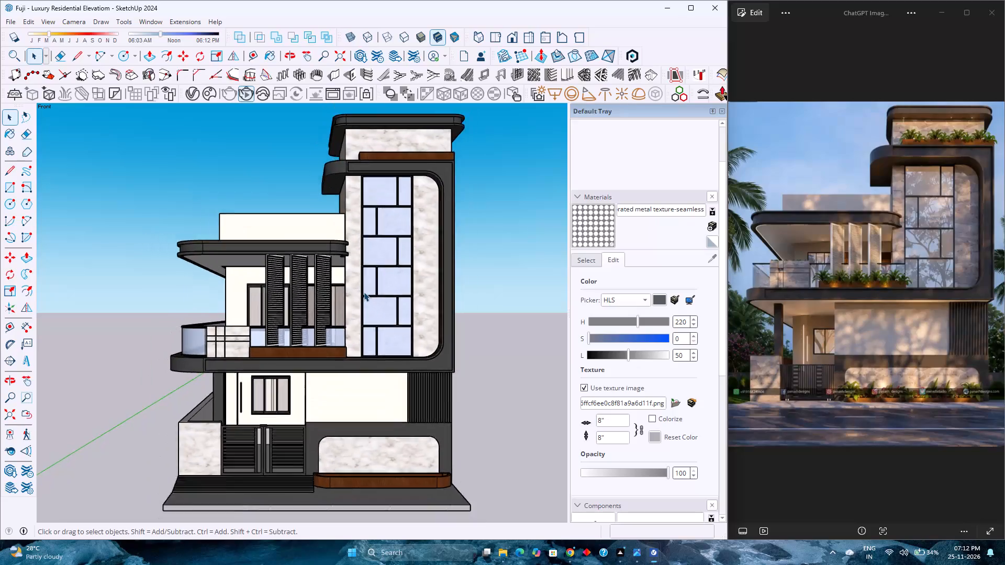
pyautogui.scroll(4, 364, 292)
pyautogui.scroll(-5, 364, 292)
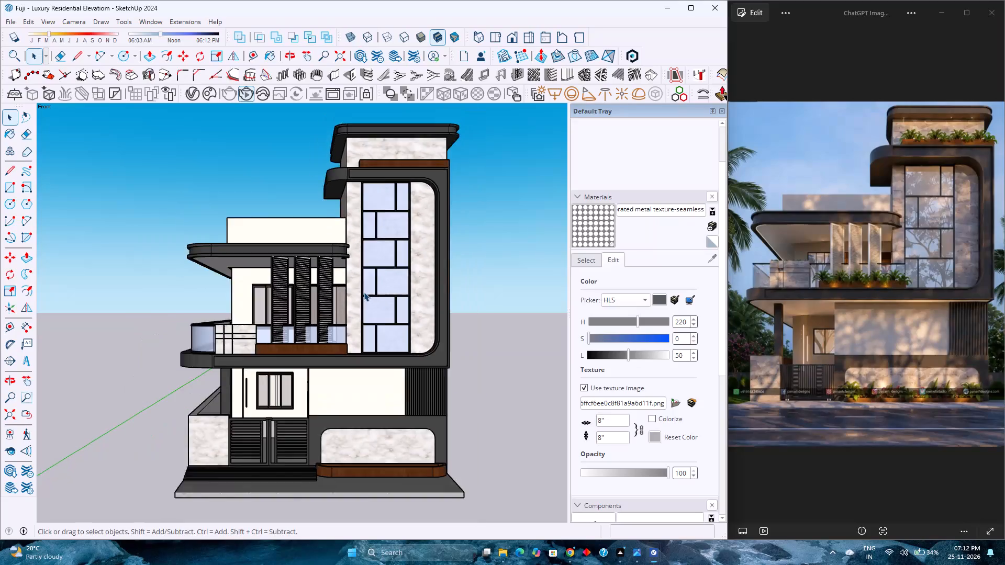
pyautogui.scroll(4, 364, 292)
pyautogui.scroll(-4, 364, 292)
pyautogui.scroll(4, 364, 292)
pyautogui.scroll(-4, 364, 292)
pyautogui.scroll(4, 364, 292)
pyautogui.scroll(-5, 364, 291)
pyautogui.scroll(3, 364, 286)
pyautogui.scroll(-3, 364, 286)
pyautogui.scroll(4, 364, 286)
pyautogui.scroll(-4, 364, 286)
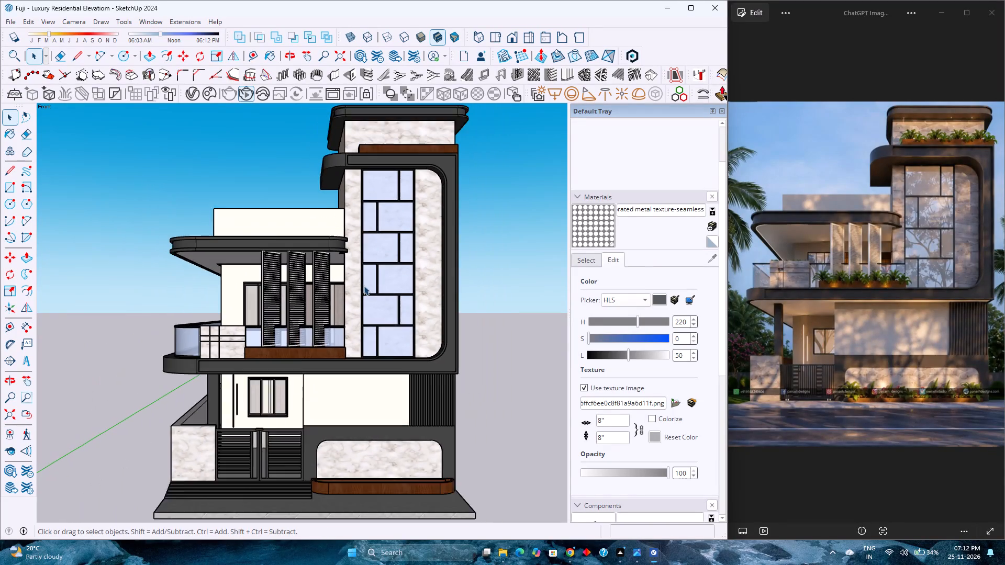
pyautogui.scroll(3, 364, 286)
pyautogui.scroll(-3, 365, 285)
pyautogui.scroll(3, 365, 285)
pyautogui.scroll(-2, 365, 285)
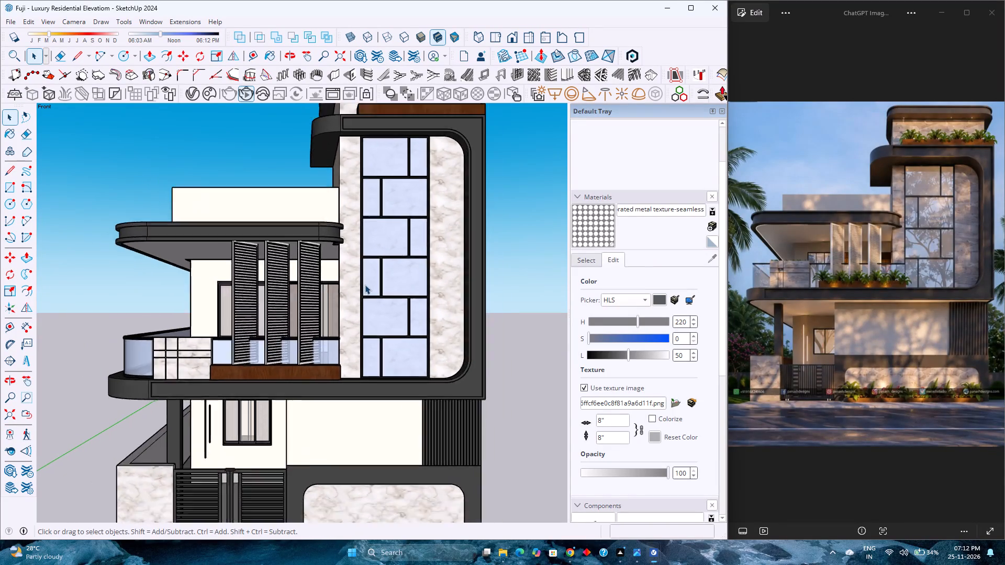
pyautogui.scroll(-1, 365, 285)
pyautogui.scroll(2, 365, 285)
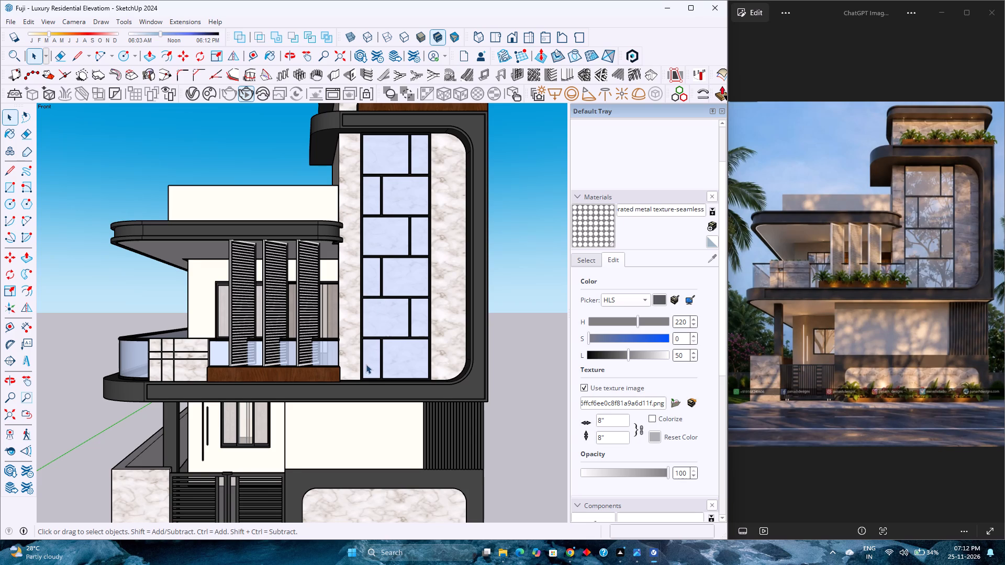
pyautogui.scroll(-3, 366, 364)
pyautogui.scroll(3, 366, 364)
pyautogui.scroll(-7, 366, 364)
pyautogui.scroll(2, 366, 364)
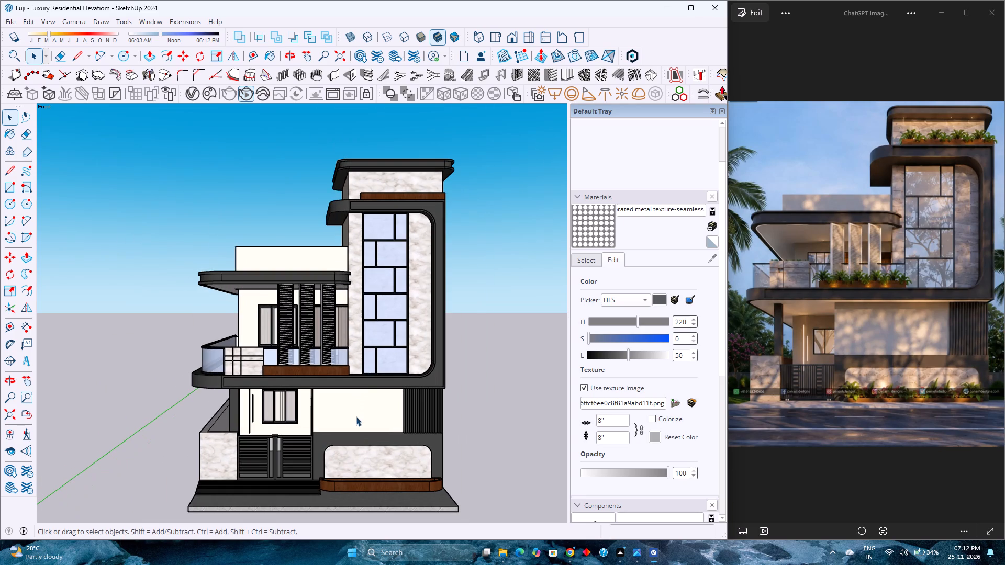
# Fit the entire house model in the front view.
pyautogui.click(11, 414)
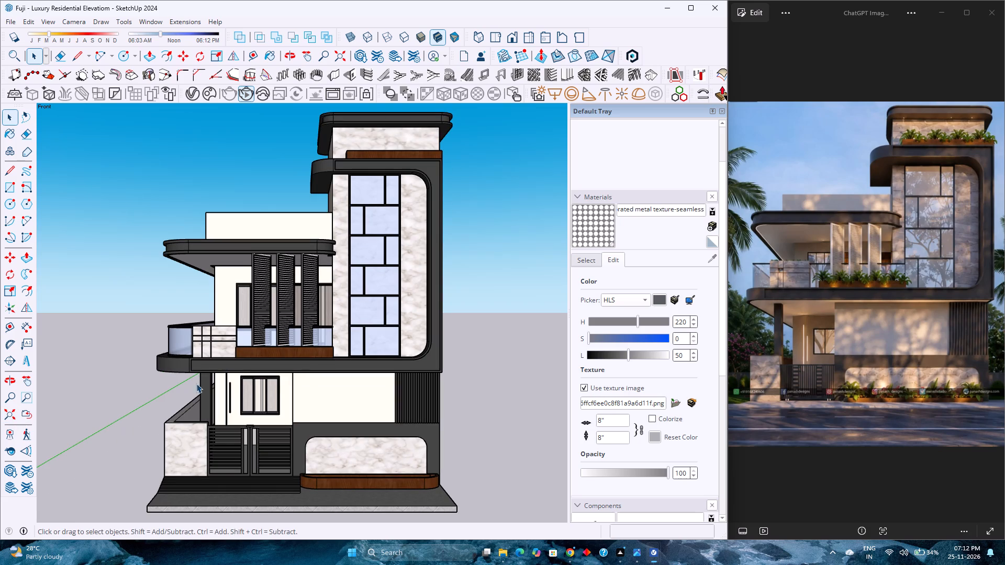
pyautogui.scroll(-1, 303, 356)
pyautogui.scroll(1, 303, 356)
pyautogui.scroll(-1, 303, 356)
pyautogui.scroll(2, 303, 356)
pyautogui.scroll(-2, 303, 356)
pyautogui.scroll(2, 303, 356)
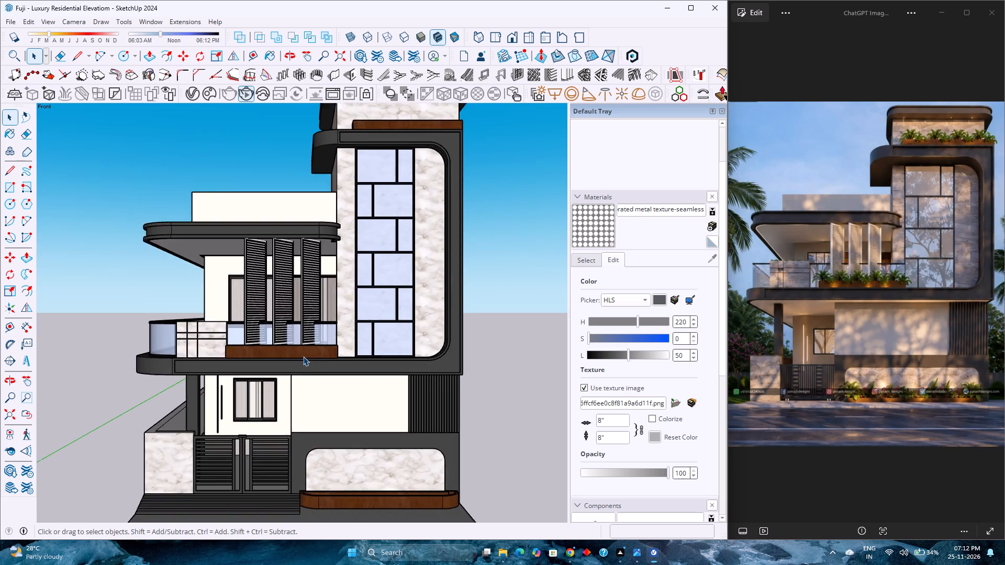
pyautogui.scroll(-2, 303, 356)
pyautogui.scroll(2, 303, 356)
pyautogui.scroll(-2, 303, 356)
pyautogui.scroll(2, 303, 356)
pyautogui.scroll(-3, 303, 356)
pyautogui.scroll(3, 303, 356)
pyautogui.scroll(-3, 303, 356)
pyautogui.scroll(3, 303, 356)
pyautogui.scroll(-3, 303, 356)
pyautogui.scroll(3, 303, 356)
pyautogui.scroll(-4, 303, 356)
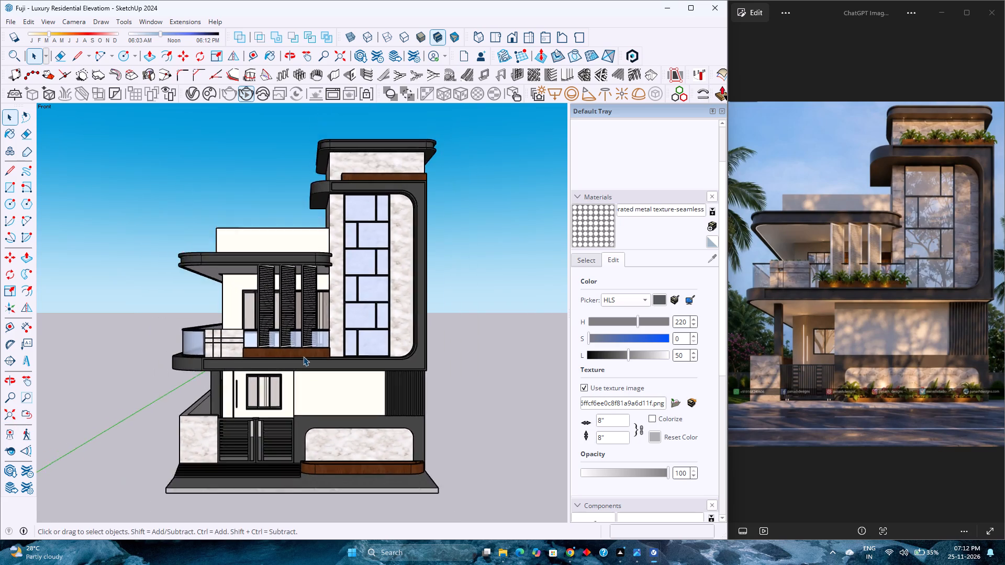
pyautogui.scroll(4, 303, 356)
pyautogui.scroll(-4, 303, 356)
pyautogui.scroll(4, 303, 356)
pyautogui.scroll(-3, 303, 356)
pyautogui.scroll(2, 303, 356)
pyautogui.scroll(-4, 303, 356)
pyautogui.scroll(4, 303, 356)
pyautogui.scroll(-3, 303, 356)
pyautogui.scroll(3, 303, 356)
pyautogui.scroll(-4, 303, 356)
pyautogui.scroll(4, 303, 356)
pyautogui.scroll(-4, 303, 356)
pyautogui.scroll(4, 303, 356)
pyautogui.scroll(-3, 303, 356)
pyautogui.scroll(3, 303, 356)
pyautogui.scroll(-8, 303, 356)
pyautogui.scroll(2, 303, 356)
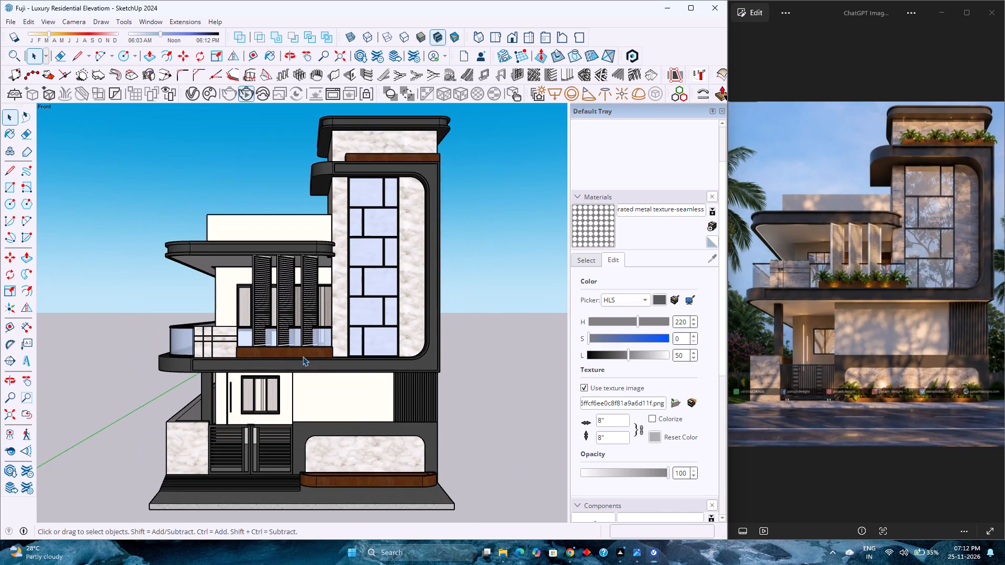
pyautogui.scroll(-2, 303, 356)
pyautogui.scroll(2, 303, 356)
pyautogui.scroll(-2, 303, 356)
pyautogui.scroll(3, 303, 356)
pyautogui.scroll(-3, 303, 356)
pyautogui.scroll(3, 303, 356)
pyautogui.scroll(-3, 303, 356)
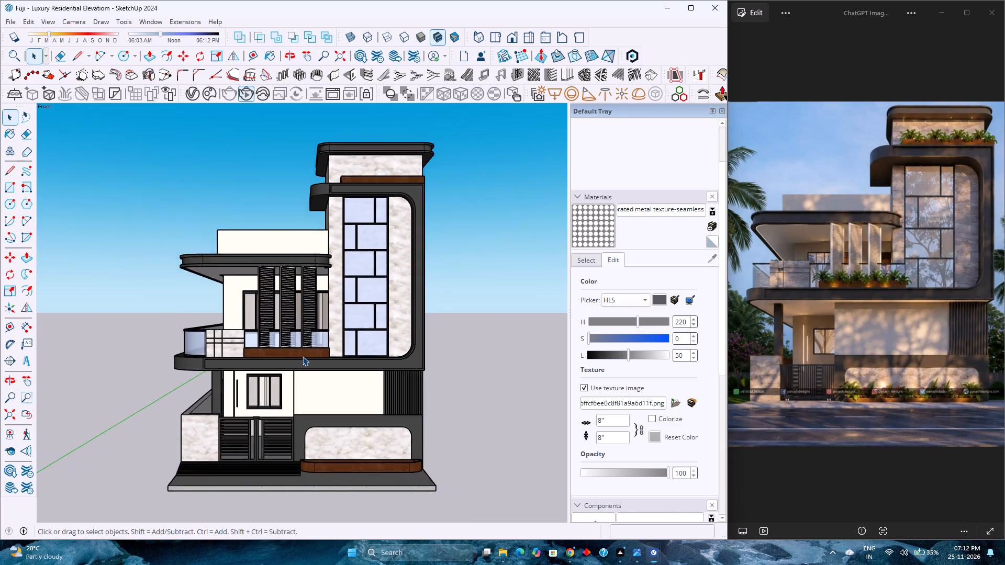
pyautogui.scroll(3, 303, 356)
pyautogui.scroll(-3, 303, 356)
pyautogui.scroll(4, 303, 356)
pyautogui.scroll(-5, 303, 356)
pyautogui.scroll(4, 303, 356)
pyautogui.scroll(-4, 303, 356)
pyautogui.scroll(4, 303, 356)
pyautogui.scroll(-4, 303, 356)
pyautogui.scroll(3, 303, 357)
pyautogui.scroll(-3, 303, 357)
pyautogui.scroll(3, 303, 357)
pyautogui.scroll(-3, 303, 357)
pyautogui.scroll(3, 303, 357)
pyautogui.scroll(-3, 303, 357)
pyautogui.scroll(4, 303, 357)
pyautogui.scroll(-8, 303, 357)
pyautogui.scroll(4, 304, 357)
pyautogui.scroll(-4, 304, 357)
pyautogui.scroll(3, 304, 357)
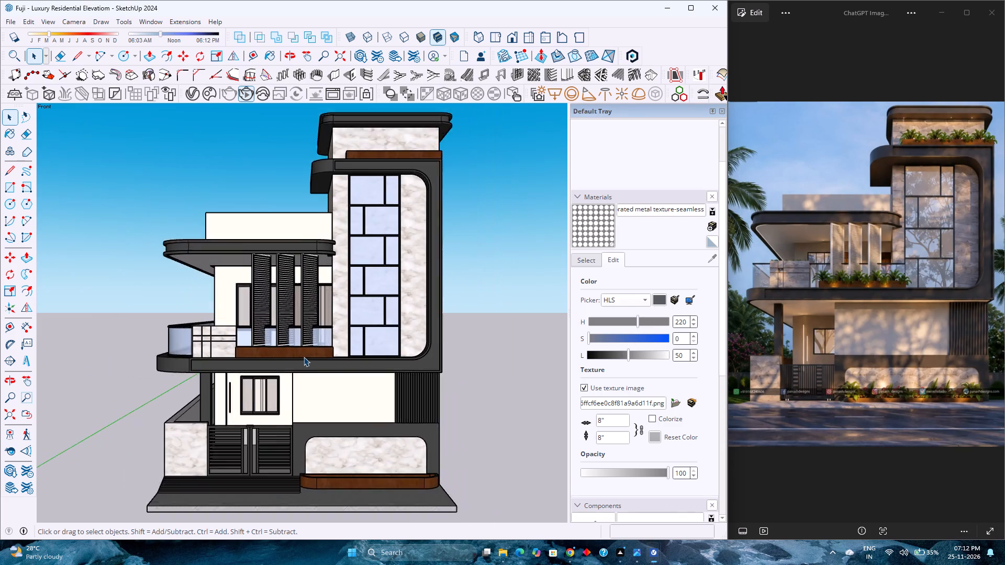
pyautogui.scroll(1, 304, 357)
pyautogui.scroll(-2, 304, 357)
# Examine the front facade and the balcony-side wall from slightly raised and angled views, ending facing the front.
pyautogui.moveTo(340, 345); pyautogui.dragTo(333, 359, button='middle')
pyautogui.scroll(3, 314, 353)
pyautogui.scroll(-2, 314, 353)
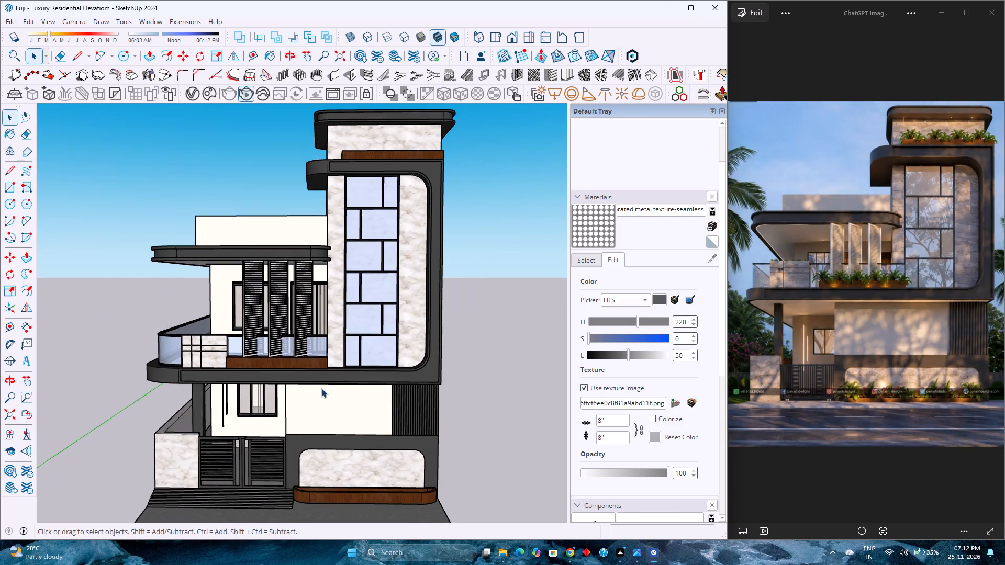
pyautogui.moveTo(321, 388); pyautogui.dragTo(329, 380, button='middle')
pyautogui.scroll(2, 329, 349)
pyautogui.scroll(-2, 329, 349)
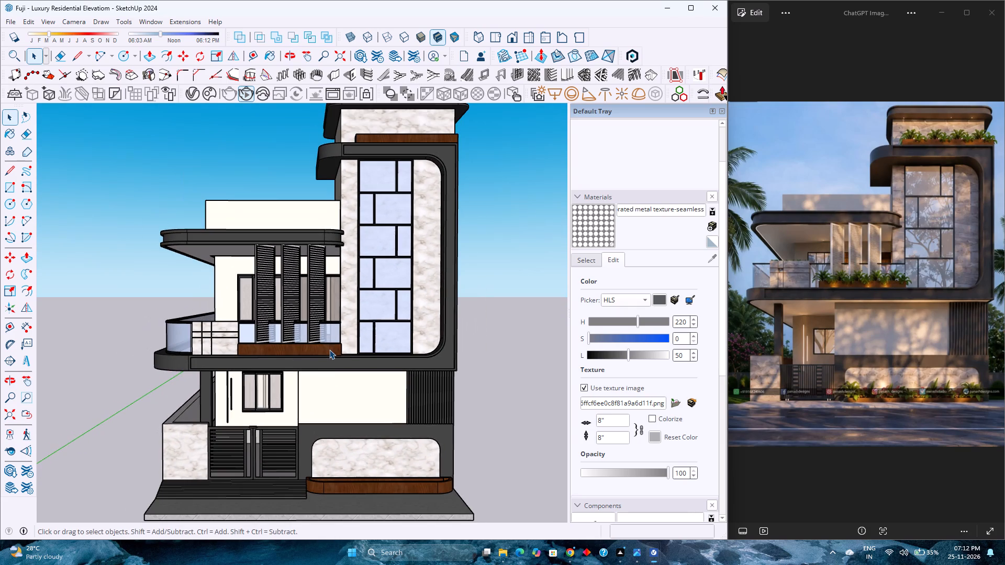
pyautogui.scroll(-2, 333, 367)
pyautogui.scroll(3, 350, 322)
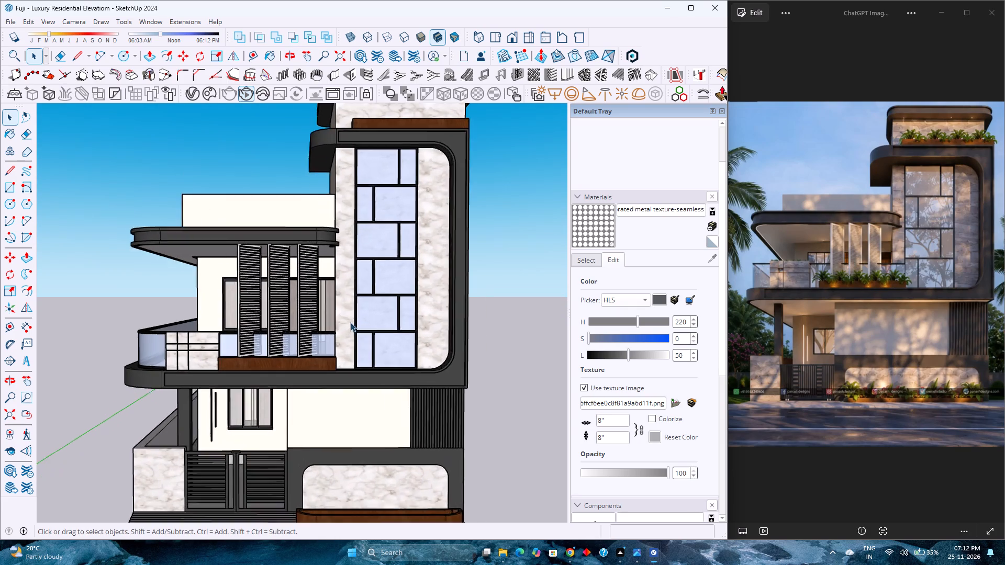
pyautogui.scroll(-3, 350, 322)
pyautogui.scroll(2, 340, 330)
pyautogui.scroll(-2, 340, 330)
pyautogui.scroll(2, 340, 330)
pyautogui.scroll(-2, 340, 330)
pyautogui.scroll(2, 333, 317)
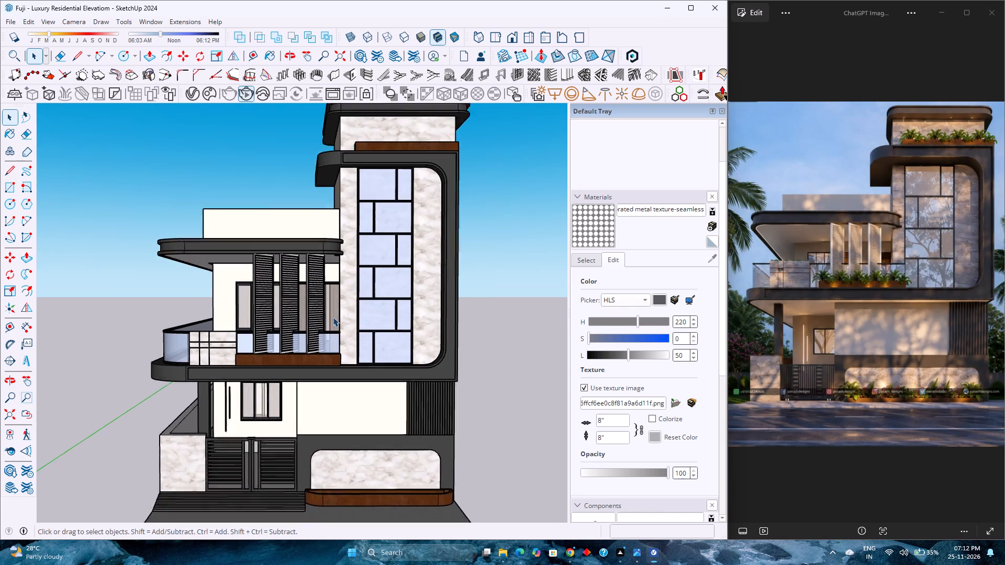
pyautogui.scroll(1, 333, 317)
pyautogui.scroll(-2, 333, 317)
pyautogui.scroll(1, 333, 317)
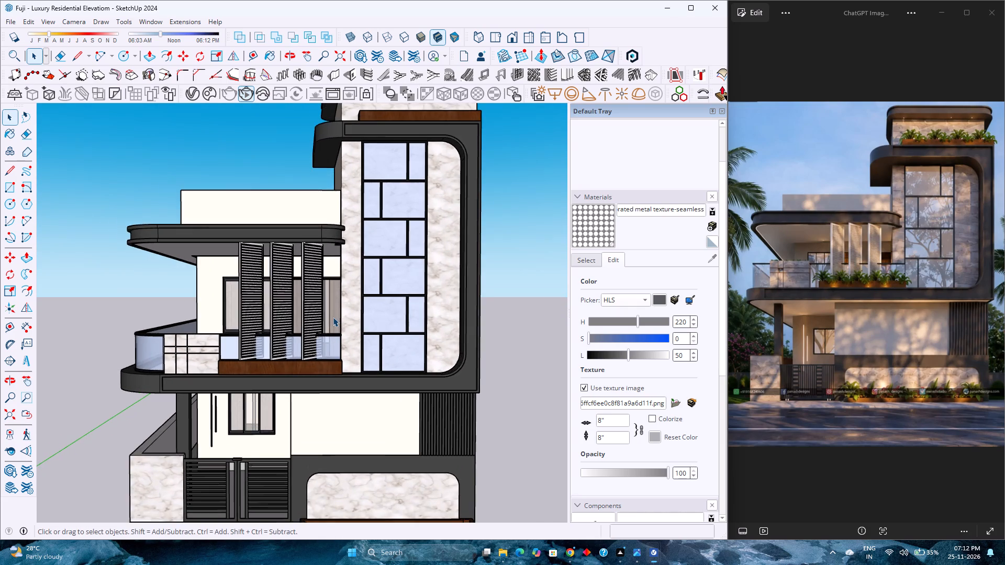
pyautogui.scroll(-4, 333, 317)
pyautogui.moveTo(330, 319); pyautogui.dragTo(421, 337, button='middle')
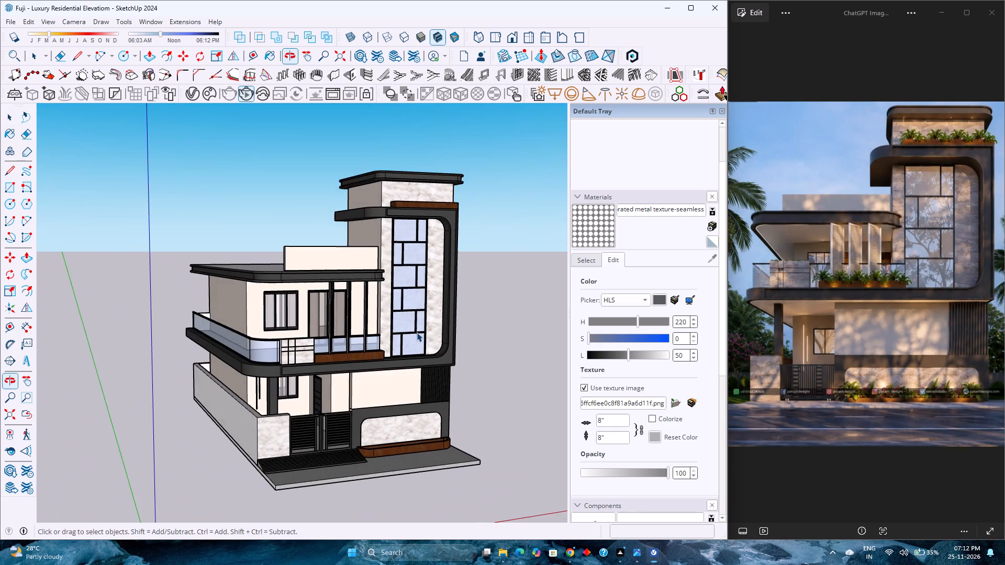
pyautogui.scroll(3, 416, 332)
pyautogui.scroll(-2, 416, 332)
pyautogui.moveTo(404, 341); pyautogui.dragTo(317, 321, button='middle')
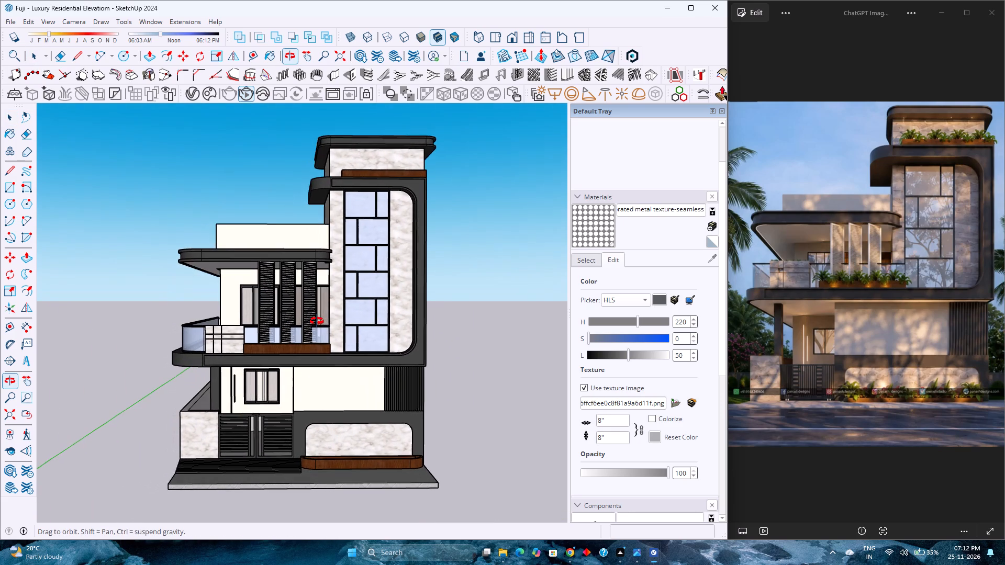
pyautogui.moveTo(317, 321); pyautogui.dragTo(317, 318, button='middle')
pyautogui.scroll(3, 292, 301)
pyautogui.scroll(-2, 292, 301)
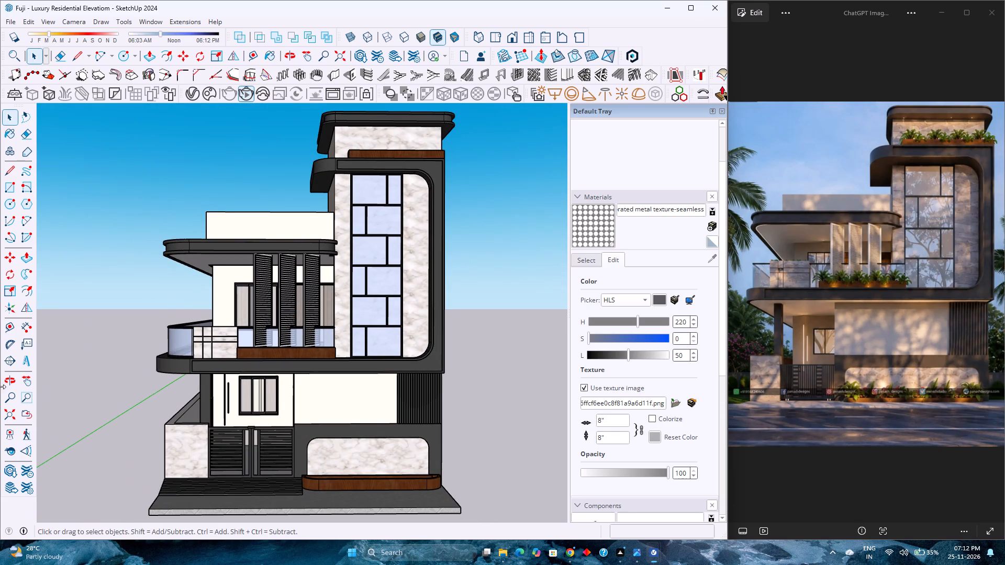
# Fit the entire house model in the current front-facing view.
pyautogui.click(5, 418)
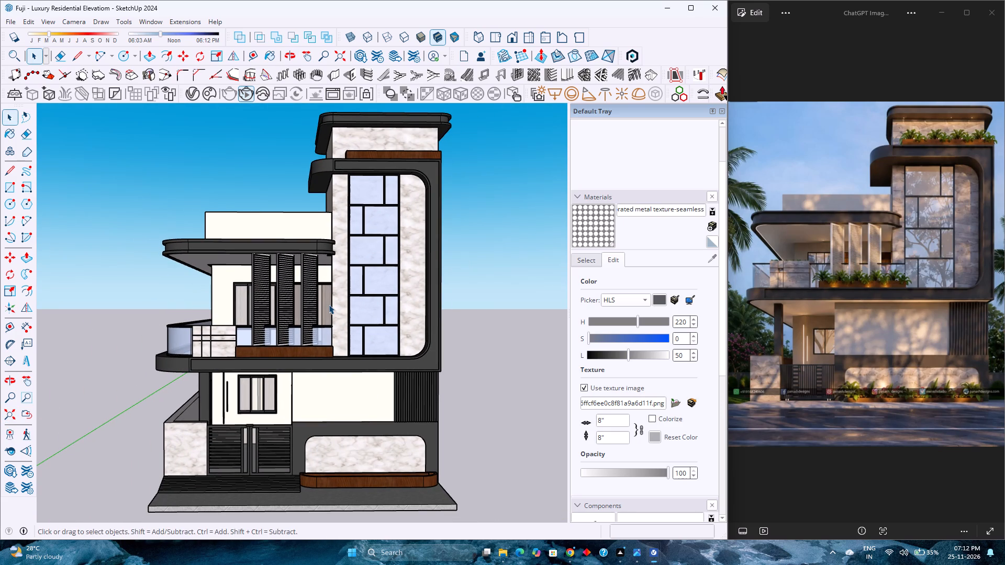
pyautogui.scroll(-3, 314, 317)
pyautogui.scroll(3, 314, 317)
pyautogui.scroll(-4, 314, 317)
pyautogui.scroll(2, 314, 317)
pyautogui.scroll(-2, 314, 317)
pyautogui.scroll(2, 314, 317)
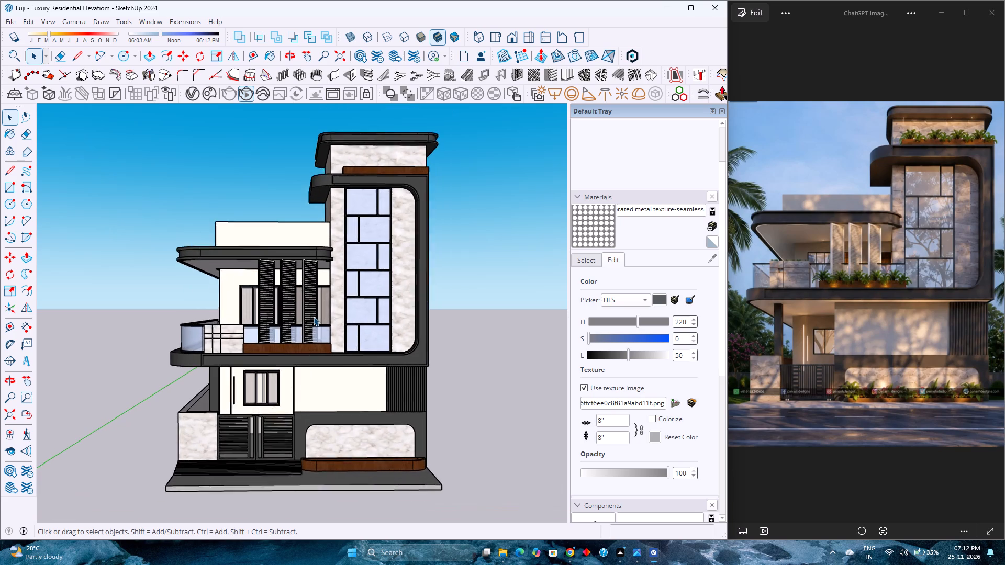
pyautogui.scroll(1, 314, 317)
pyautogui.scroll(-2, 314, 317)
pyautogui.click(16, 414)
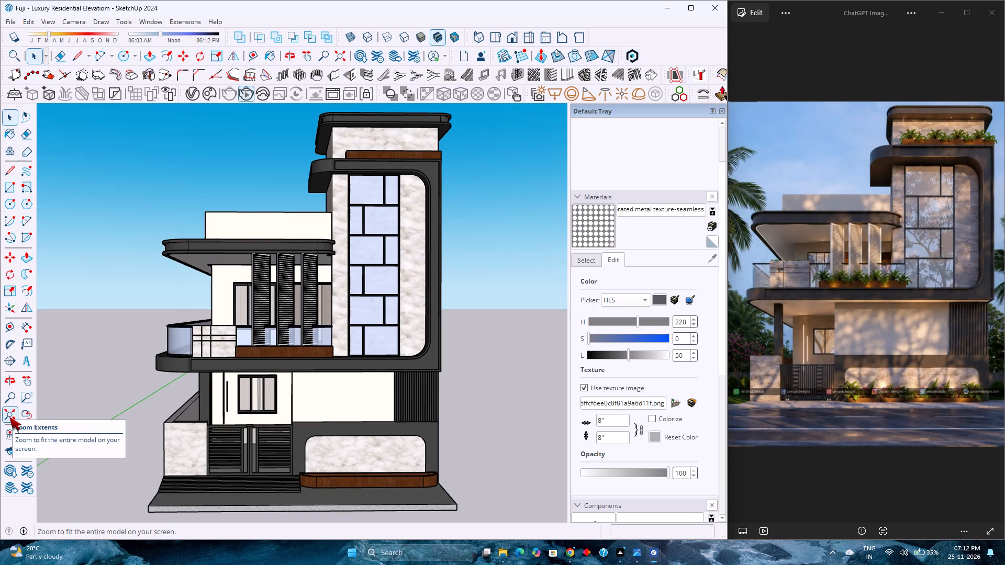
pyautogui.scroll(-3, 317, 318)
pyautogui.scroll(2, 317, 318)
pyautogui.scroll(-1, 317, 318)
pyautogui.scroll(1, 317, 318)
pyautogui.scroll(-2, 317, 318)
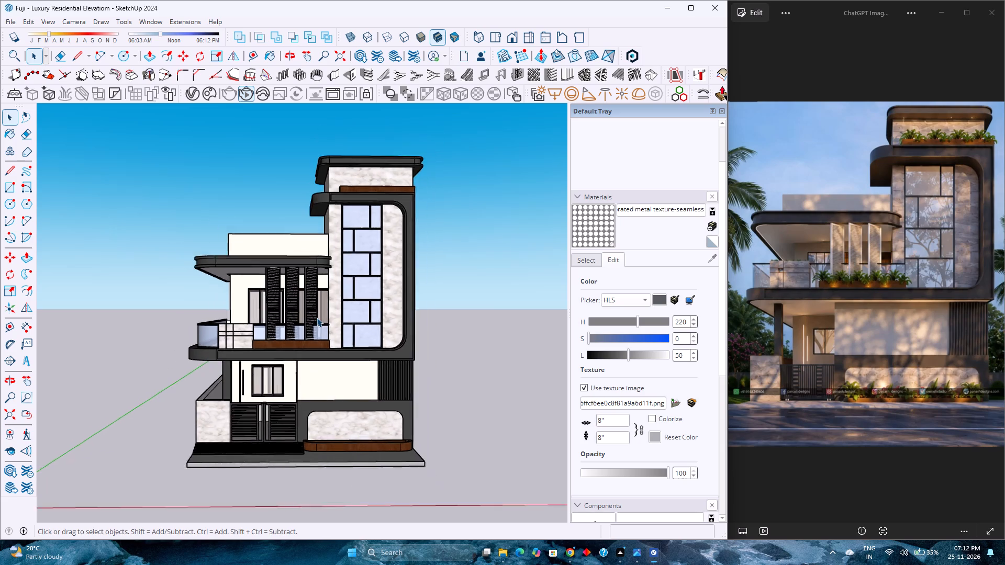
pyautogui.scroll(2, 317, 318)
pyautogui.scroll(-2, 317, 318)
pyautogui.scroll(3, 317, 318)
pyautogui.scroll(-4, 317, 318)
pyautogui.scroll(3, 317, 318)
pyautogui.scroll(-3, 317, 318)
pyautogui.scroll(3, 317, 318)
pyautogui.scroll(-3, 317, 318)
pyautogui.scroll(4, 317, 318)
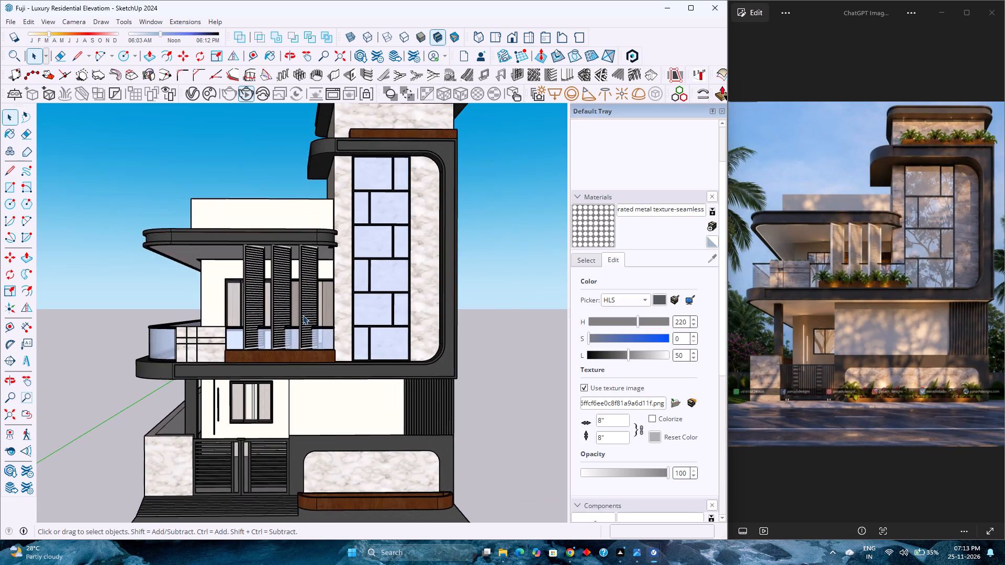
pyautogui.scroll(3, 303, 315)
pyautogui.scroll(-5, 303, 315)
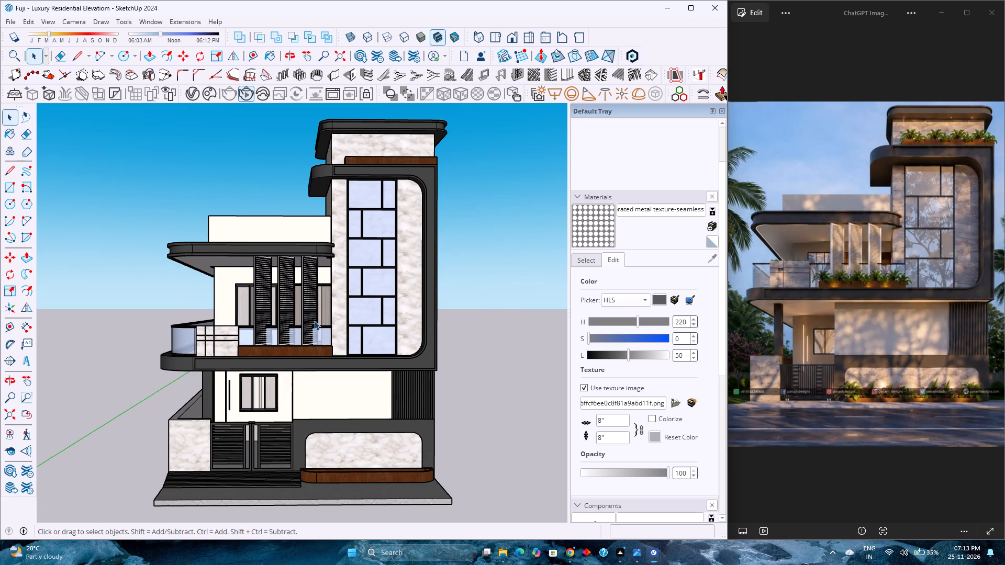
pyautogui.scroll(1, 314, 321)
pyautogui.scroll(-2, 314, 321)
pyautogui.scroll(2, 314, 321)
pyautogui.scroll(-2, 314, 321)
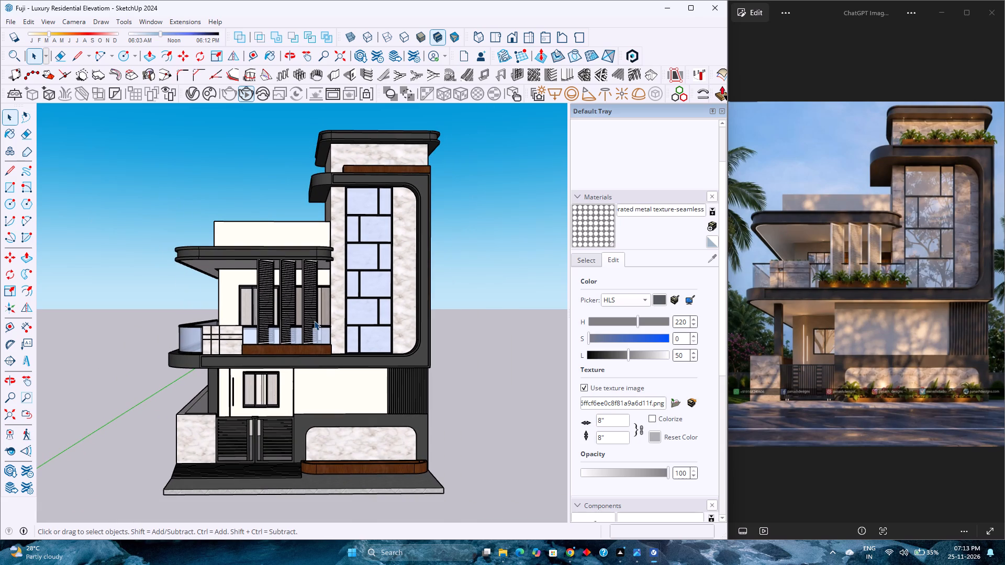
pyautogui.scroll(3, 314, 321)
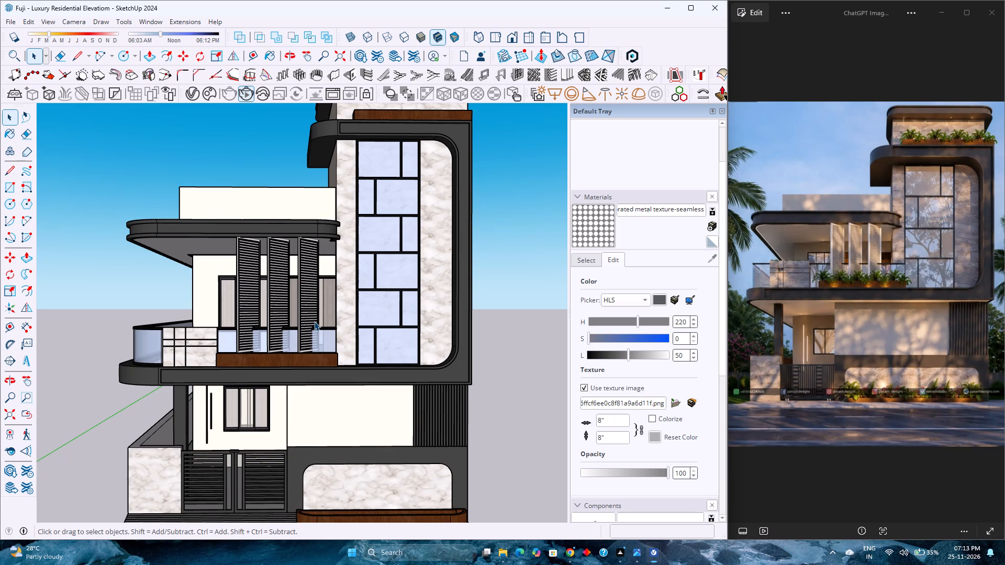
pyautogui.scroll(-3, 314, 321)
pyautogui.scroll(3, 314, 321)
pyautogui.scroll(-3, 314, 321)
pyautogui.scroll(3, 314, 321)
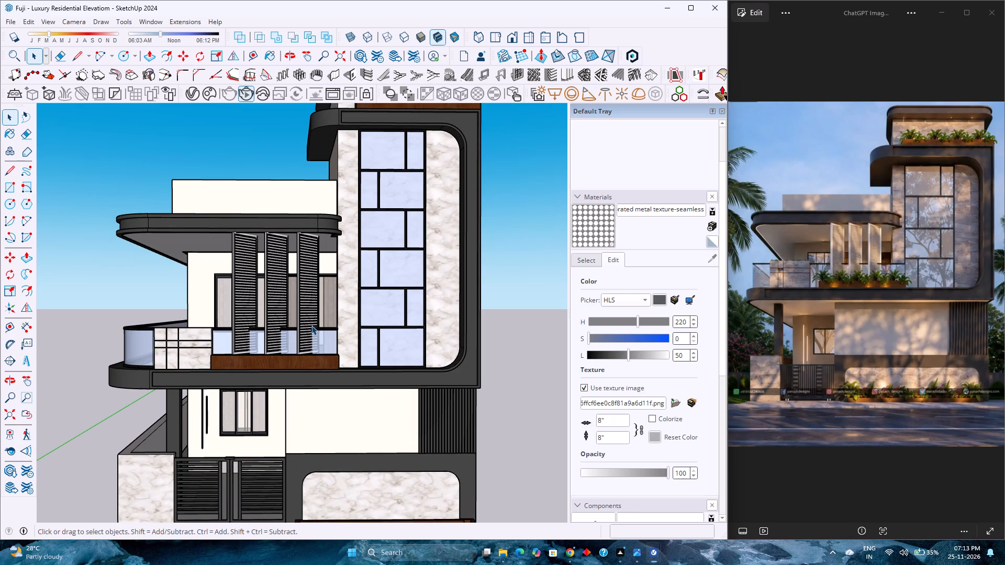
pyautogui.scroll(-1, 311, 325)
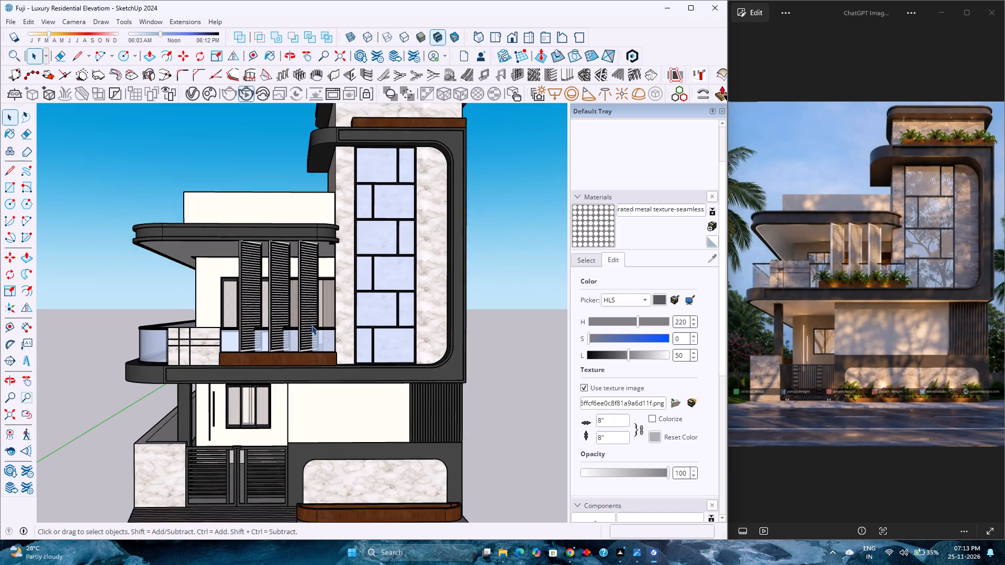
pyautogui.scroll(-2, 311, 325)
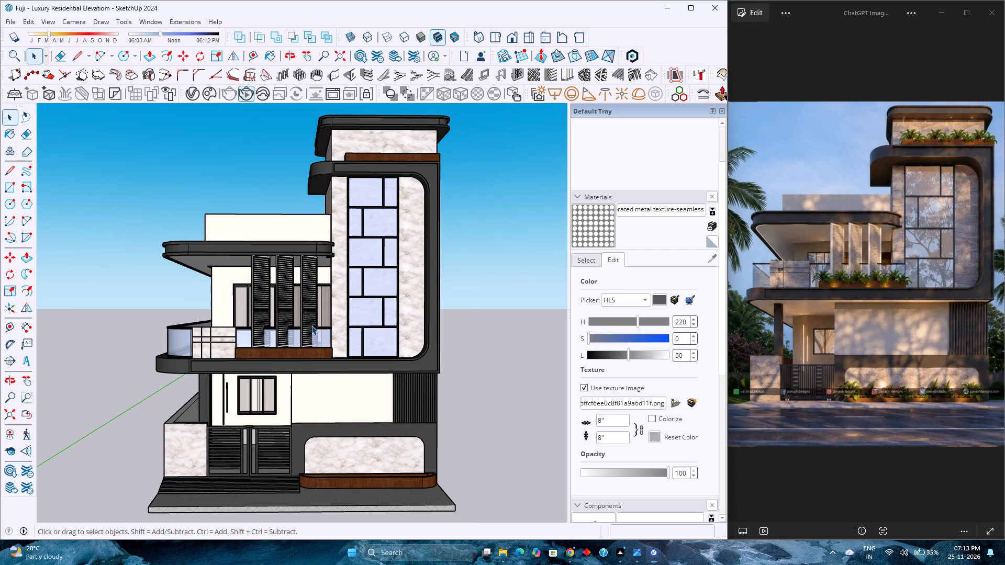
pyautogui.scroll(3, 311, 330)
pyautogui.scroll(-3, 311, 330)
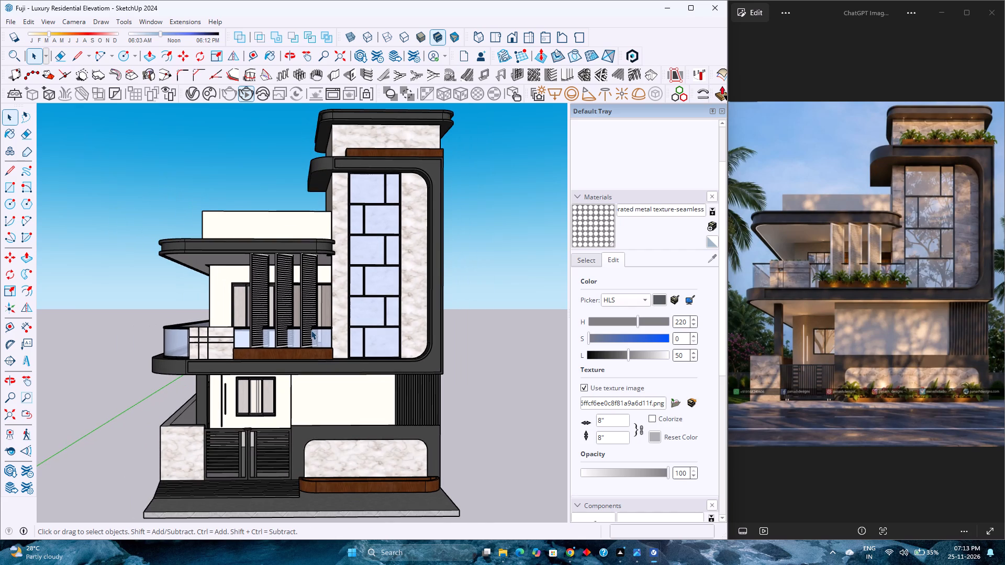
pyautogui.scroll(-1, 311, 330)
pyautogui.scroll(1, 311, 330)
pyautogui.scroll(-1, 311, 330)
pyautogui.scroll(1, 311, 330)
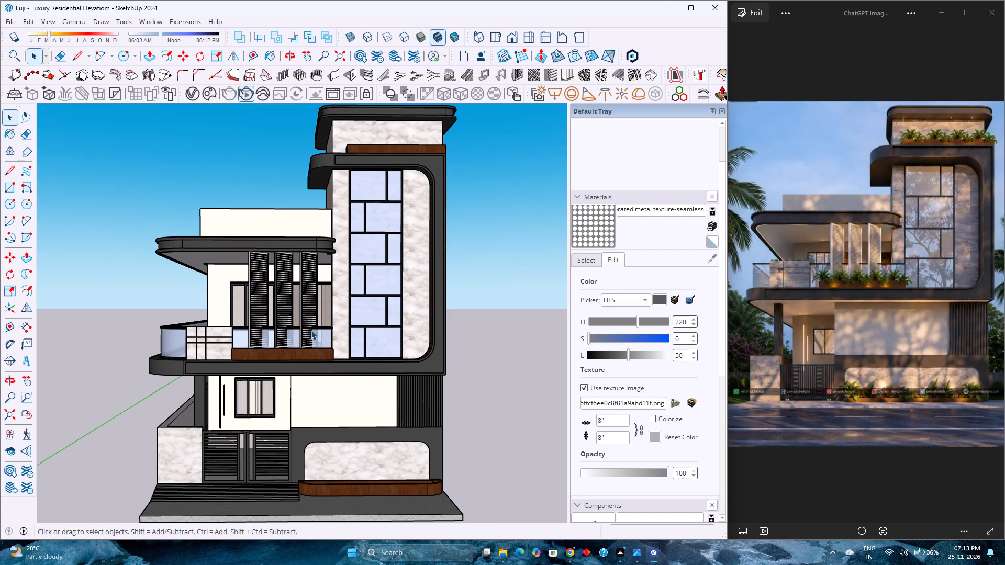
# Fit the entire house model in the current front-facing view.
pyautogui.scroll(-4, 311, 330)
pyautogui.scroll(4, 311, 330)
pyautogui.click(13, 418)
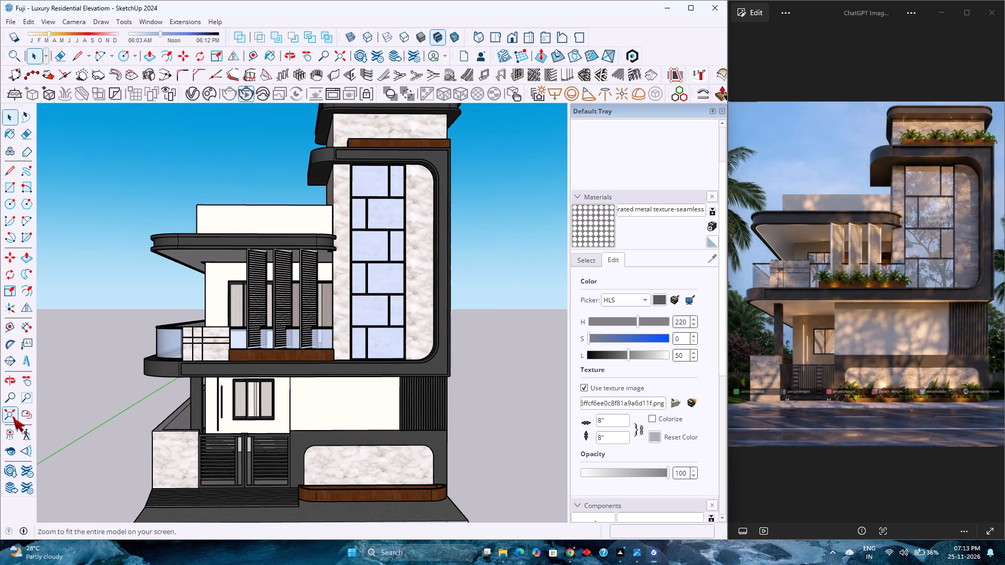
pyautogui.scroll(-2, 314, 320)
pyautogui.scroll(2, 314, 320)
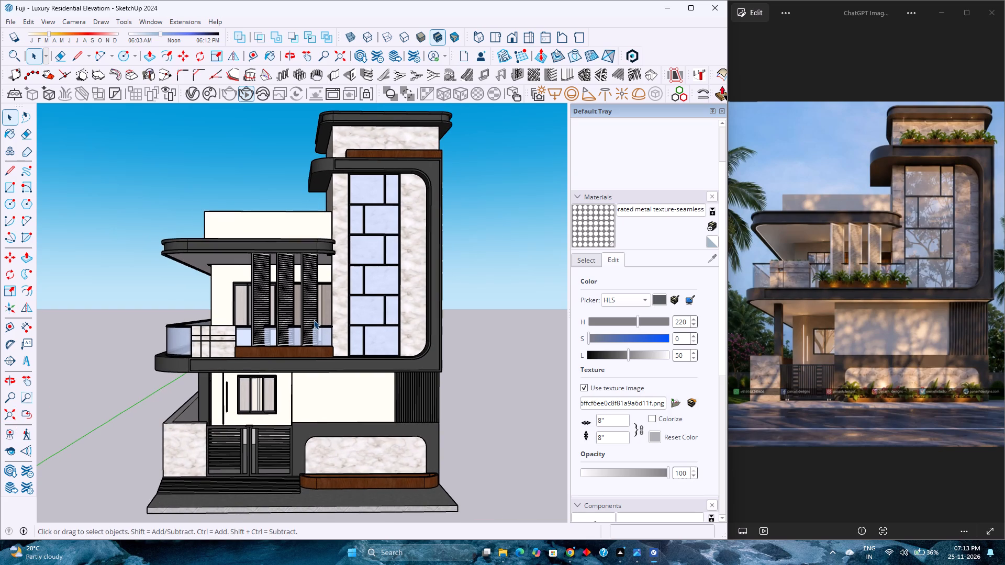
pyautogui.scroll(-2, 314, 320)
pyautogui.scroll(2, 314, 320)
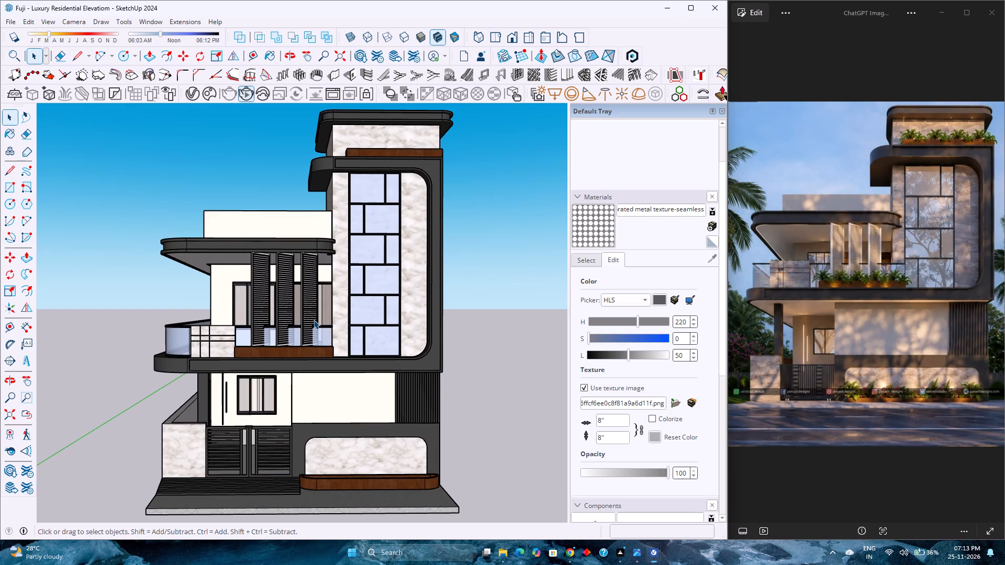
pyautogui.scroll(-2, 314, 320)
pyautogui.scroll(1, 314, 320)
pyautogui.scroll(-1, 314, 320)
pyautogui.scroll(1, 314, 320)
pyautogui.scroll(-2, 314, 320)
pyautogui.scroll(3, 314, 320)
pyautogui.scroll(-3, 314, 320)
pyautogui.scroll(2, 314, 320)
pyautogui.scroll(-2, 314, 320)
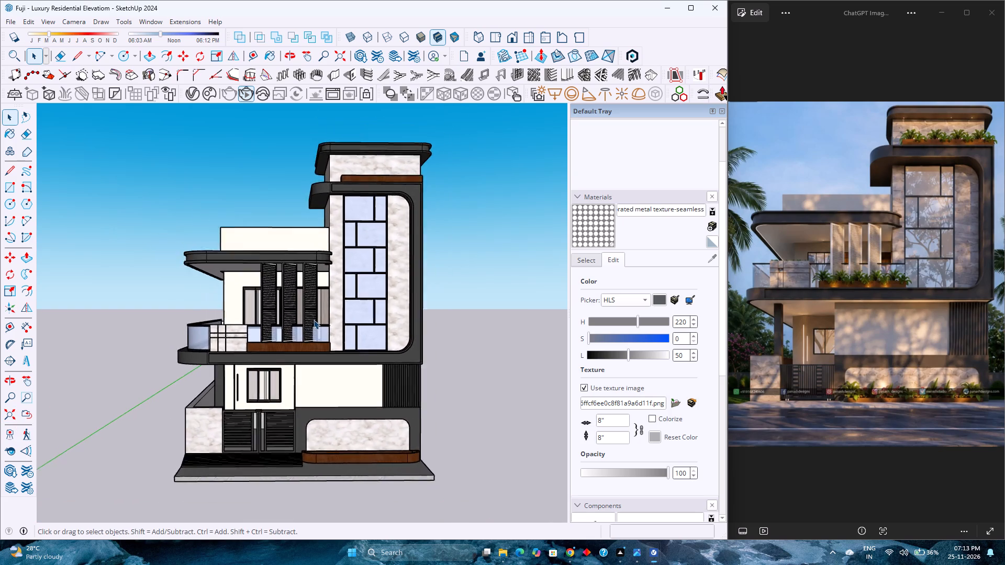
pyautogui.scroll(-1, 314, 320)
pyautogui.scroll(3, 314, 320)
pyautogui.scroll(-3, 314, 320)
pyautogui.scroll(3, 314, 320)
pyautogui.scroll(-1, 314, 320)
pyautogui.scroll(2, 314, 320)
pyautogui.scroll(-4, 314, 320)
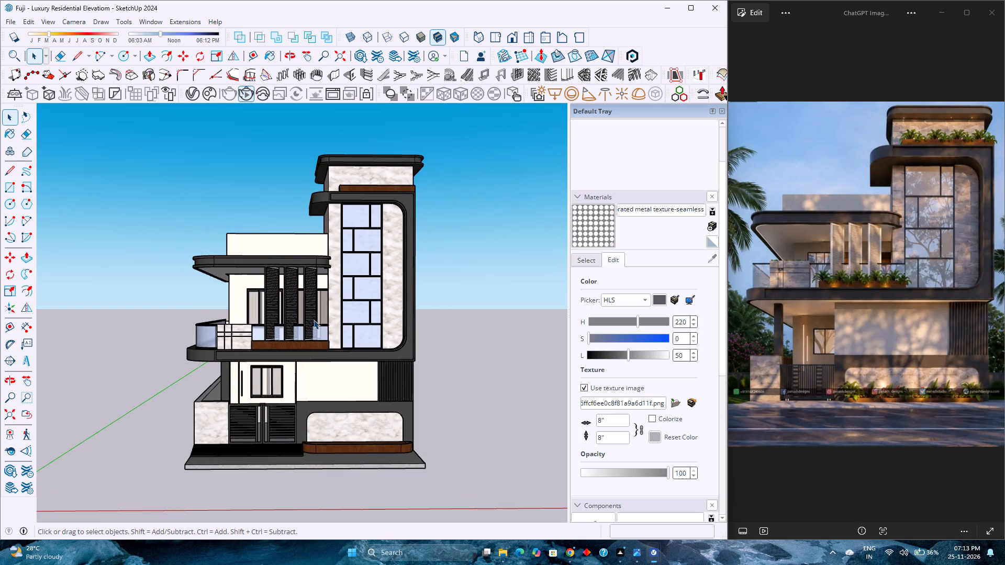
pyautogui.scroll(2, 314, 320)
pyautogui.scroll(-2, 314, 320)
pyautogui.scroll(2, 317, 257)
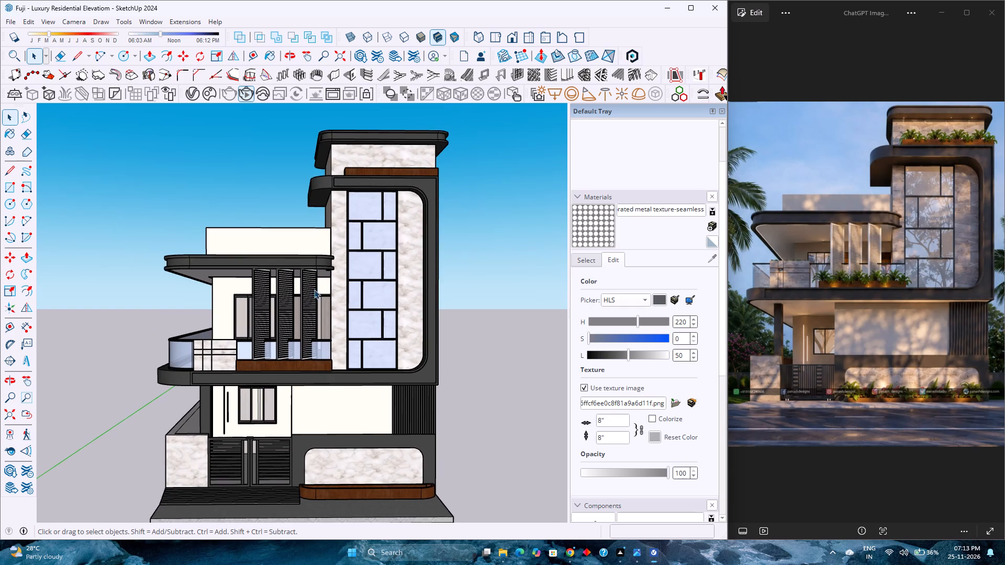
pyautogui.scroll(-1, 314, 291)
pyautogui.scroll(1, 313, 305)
# Fit the entire house model in the front-facing view again.
pyautogui.click(8, 417)
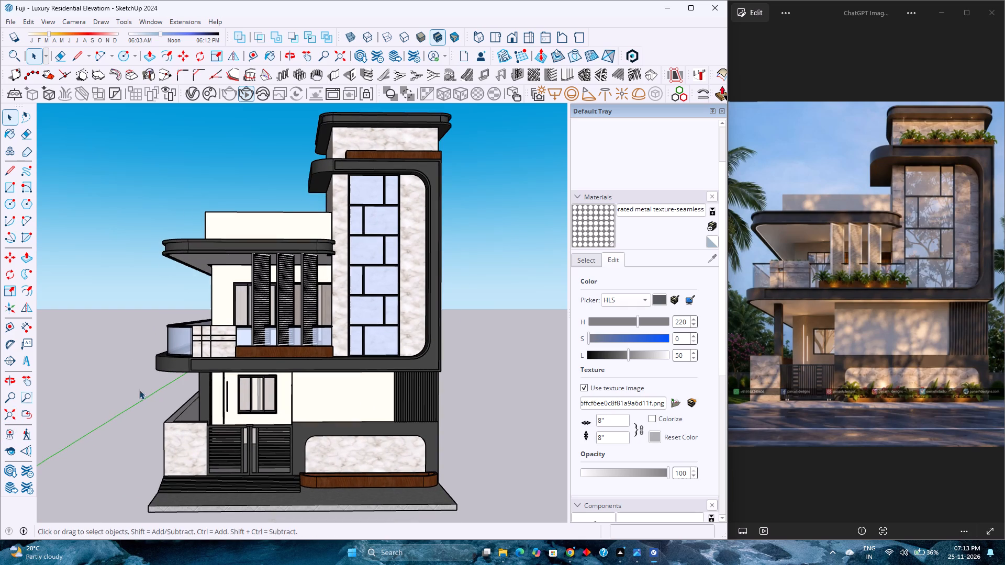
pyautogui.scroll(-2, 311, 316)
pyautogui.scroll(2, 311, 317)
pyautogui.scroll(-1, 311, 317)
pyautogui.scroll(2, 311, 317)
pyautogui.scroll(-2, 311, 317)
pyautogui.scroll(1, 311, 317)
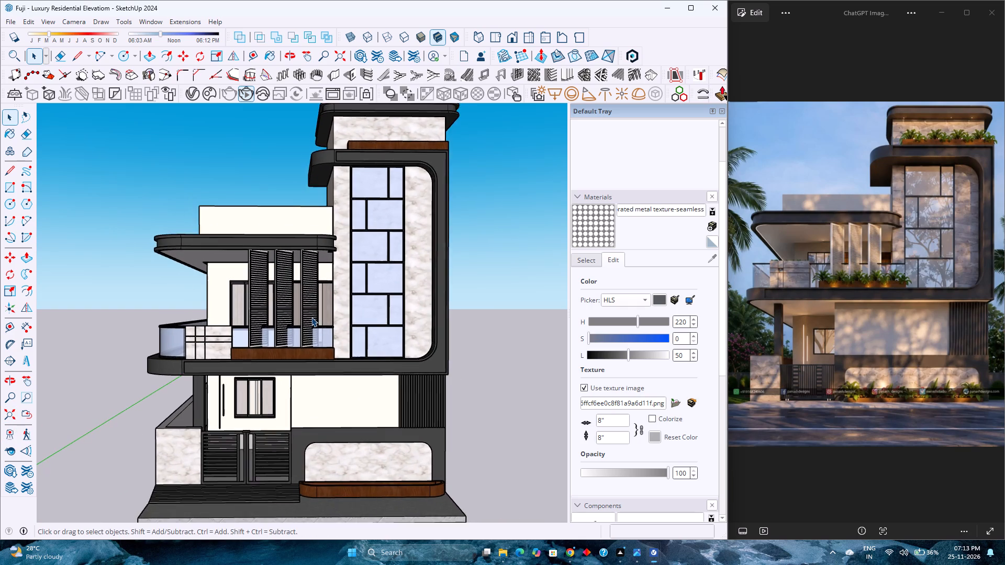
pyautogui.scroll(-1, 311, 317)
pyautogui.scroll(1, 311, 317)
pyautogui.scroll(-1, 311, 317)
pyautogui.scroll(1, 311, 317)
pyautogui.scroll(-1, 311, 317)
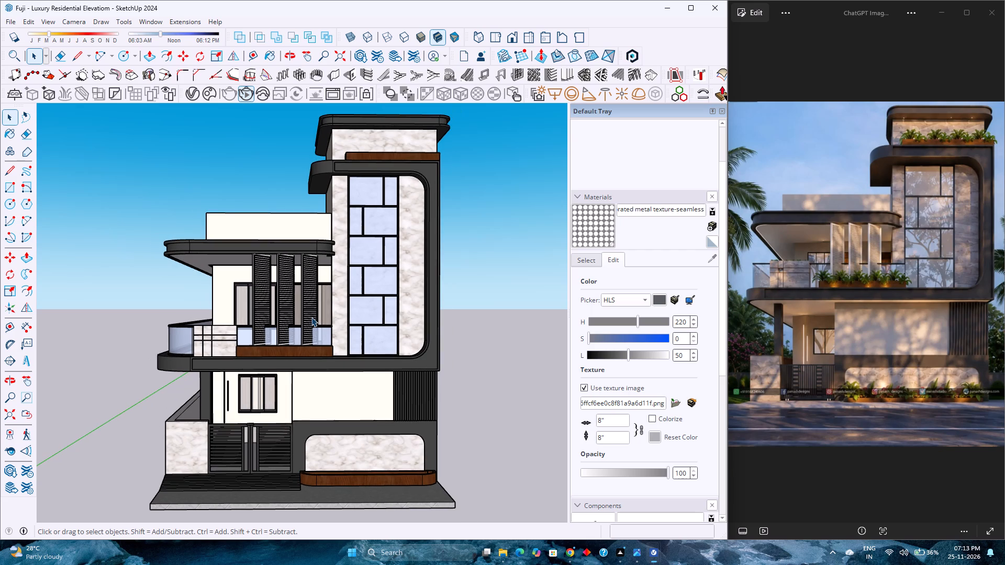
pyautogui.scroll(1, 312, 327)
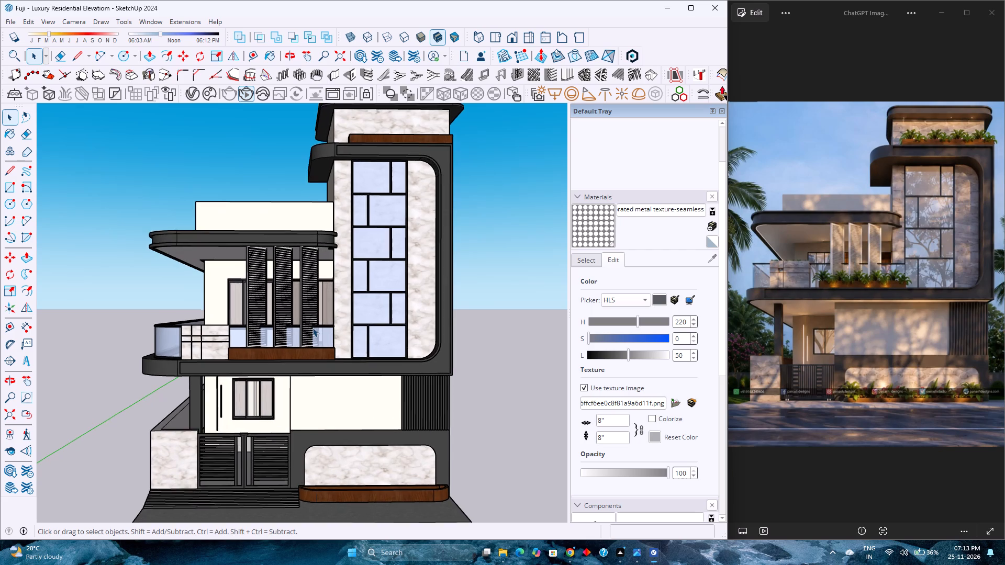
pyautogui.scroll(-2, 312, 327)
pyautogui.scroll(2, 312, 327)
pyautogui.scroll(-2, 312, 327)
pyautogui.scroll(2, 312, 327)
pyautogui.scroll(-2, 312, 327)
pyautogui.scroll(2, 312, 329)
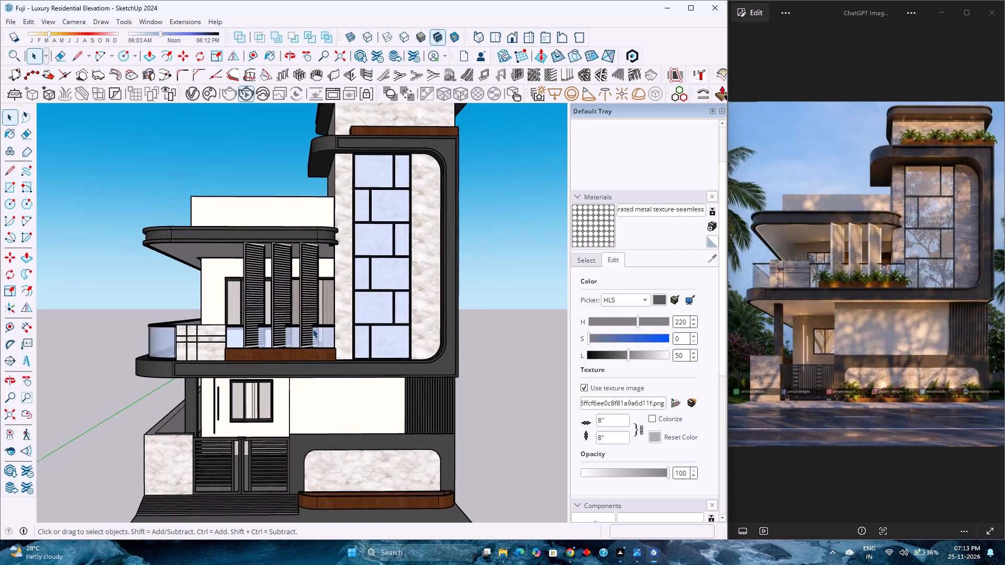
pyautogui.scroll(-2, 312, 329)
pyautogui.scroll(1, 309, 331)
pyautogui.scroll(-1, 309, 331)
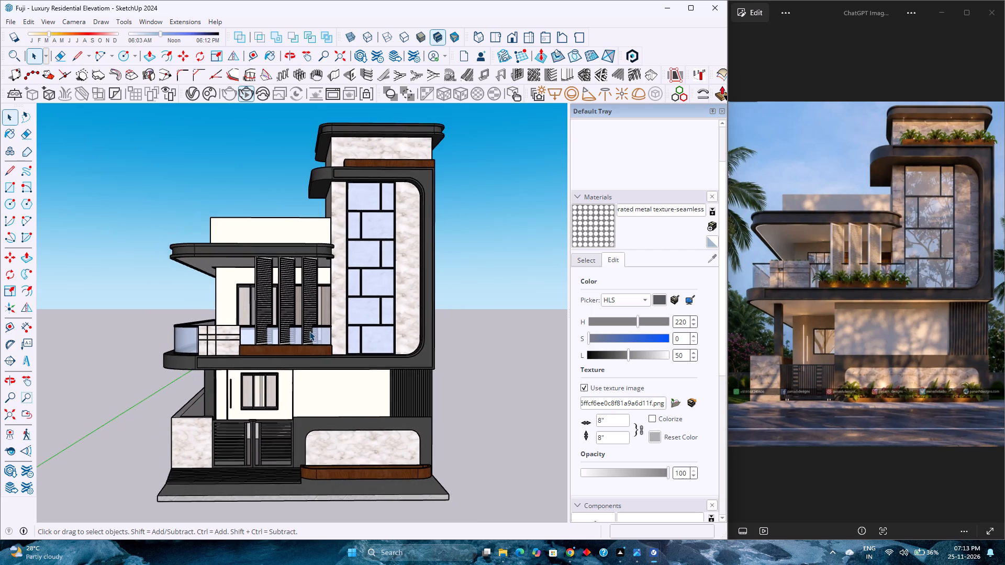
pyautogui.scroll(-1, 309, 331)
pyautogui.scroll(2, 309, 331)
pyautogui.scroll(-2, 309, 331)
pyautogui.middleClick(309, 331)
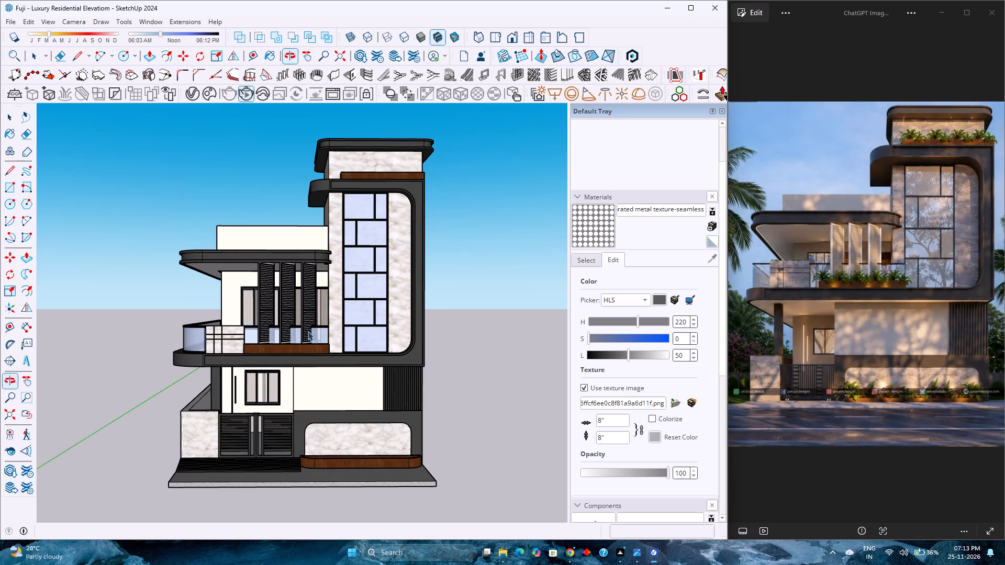
# Fit the entire house model in the front-facing view.
pyautogui.click(5, 410)
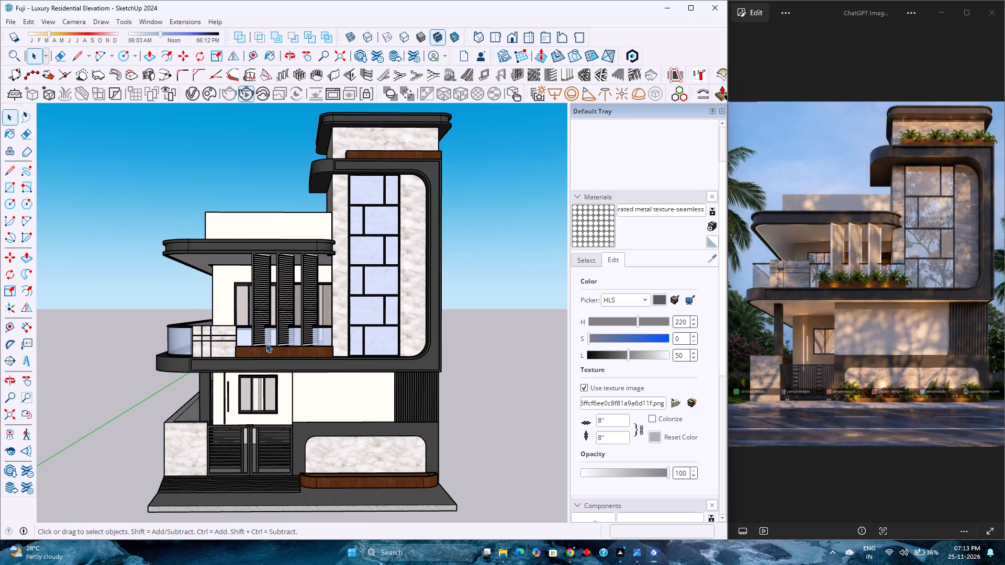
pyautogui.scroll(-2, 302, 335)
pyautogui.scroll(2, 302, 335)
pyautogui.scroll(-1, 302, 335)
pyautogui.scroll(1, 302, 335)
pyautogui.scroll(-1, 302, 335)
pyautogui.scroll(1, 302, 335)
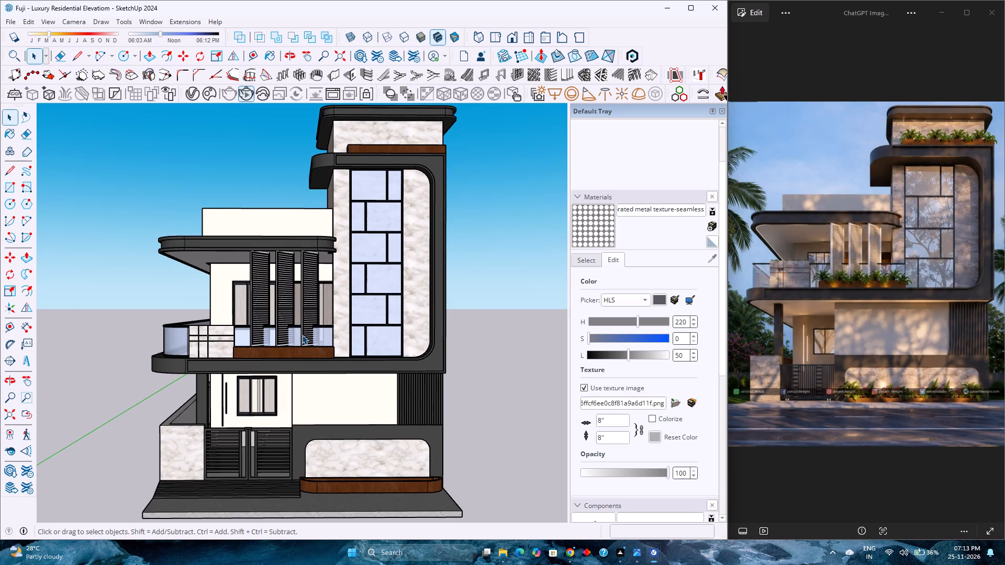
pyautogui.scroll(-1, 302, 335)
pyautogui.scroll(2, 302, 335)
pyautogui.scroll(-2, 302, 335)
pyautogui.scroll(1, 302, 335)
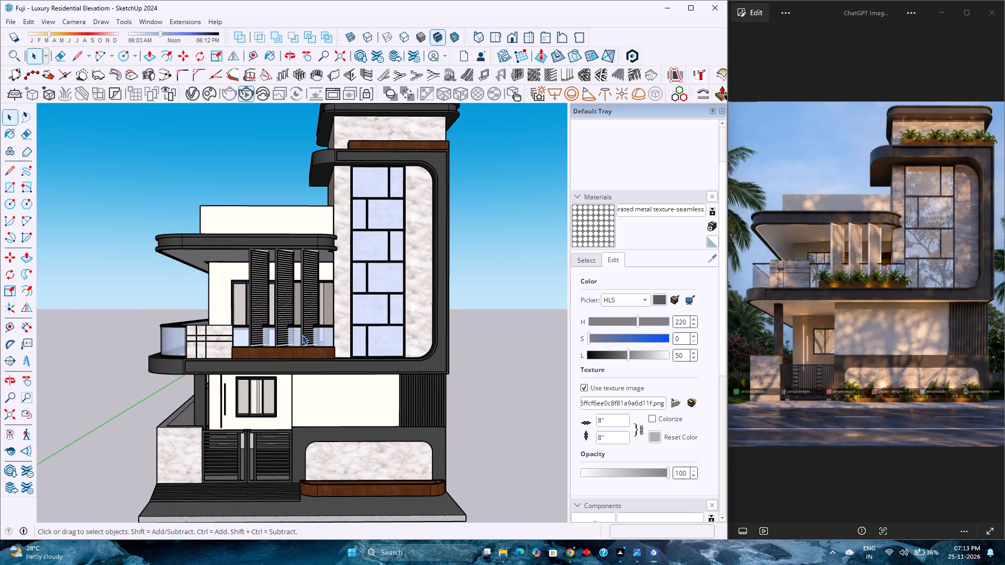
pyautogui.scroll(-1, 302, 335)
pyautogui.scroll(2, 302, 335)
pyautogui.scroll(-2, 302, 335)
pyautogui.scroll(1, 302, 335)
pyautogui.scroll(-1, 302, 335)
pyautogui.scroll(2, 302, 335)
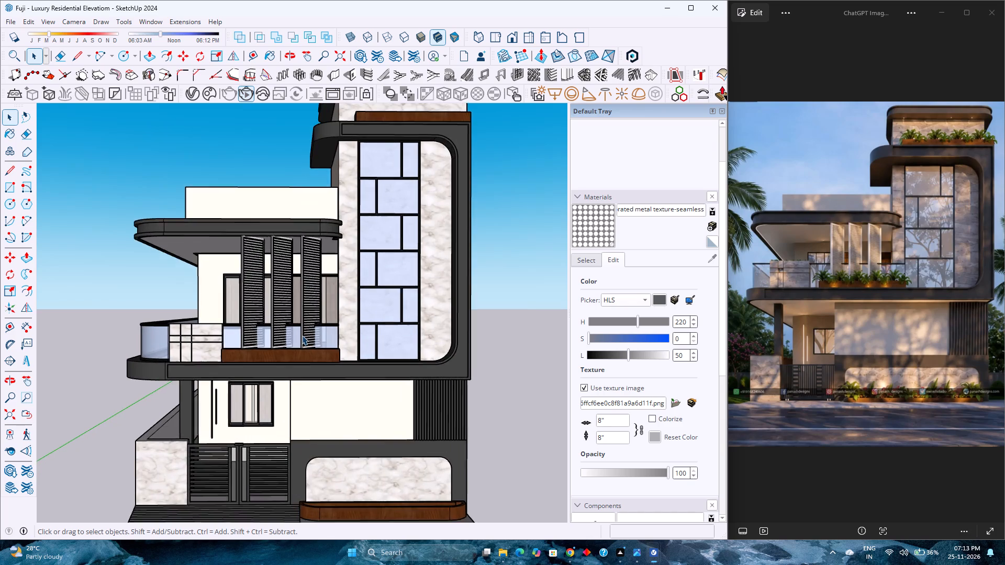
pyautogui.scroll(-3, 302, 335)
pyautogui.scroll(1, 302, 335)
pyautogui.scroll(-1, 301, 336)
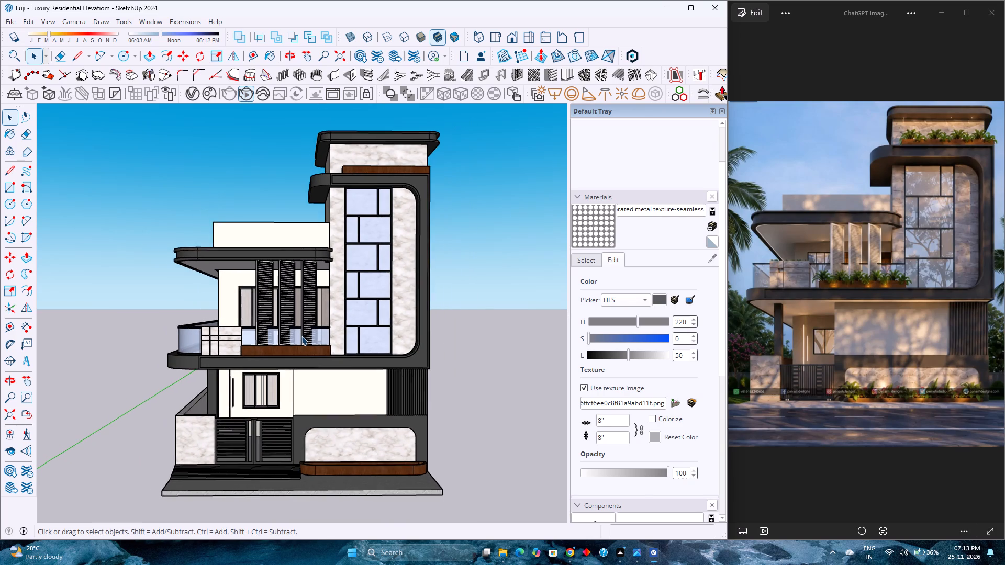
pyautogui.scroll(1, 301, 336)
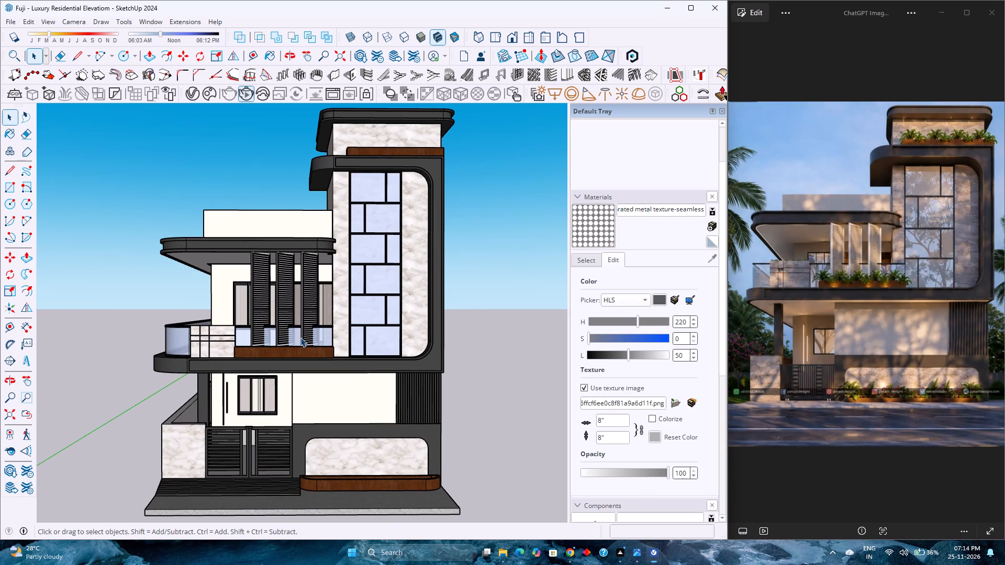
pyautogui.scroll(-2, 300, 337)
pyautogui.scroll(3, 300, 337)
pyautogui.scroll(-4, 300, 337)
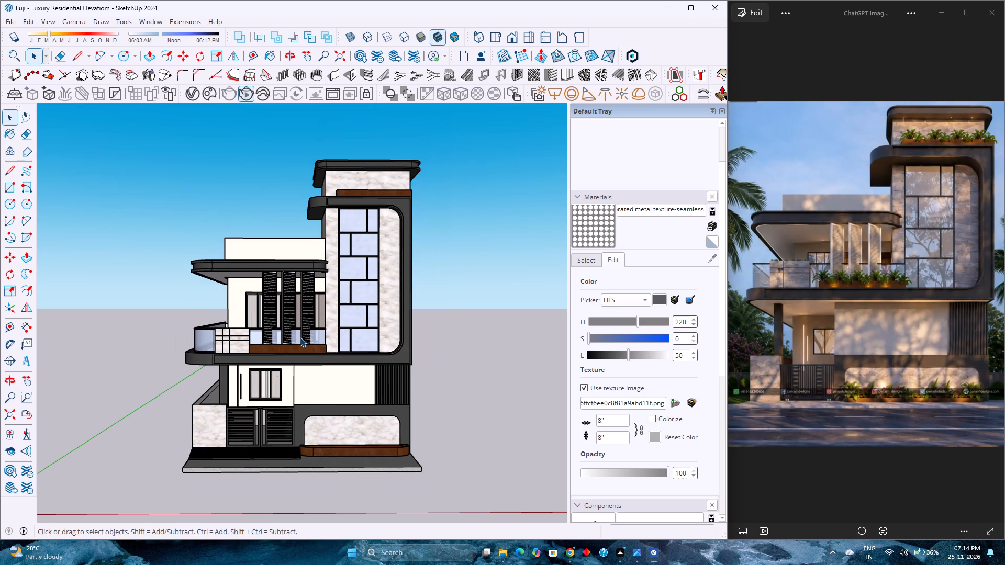
# Fit the entire front elevation of the house in view.
pyautogui.click(12, 419)
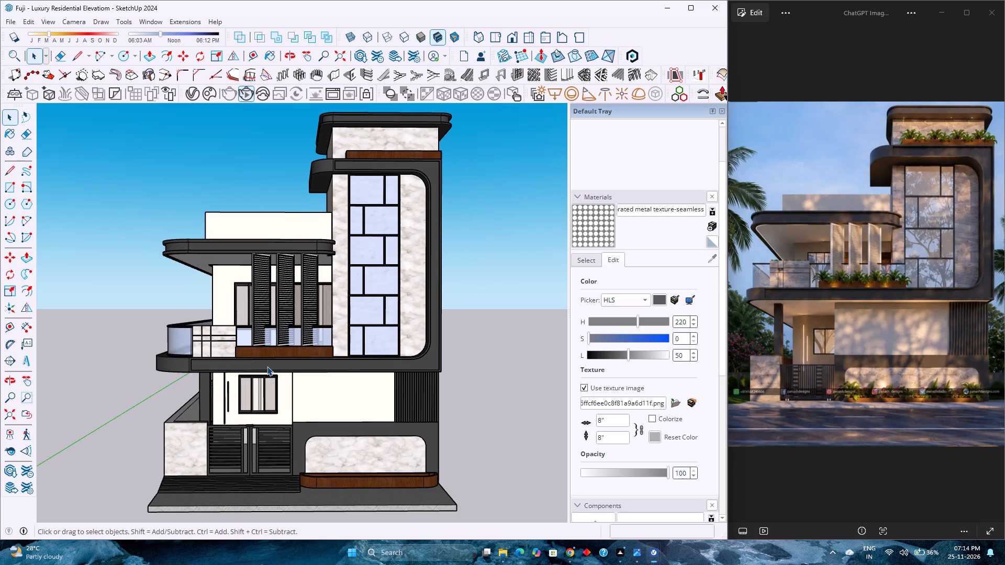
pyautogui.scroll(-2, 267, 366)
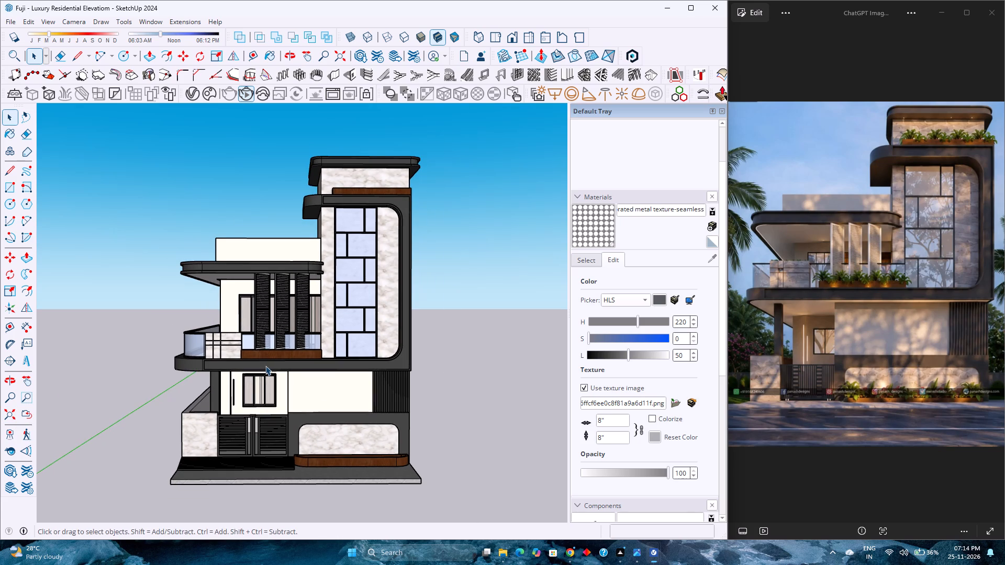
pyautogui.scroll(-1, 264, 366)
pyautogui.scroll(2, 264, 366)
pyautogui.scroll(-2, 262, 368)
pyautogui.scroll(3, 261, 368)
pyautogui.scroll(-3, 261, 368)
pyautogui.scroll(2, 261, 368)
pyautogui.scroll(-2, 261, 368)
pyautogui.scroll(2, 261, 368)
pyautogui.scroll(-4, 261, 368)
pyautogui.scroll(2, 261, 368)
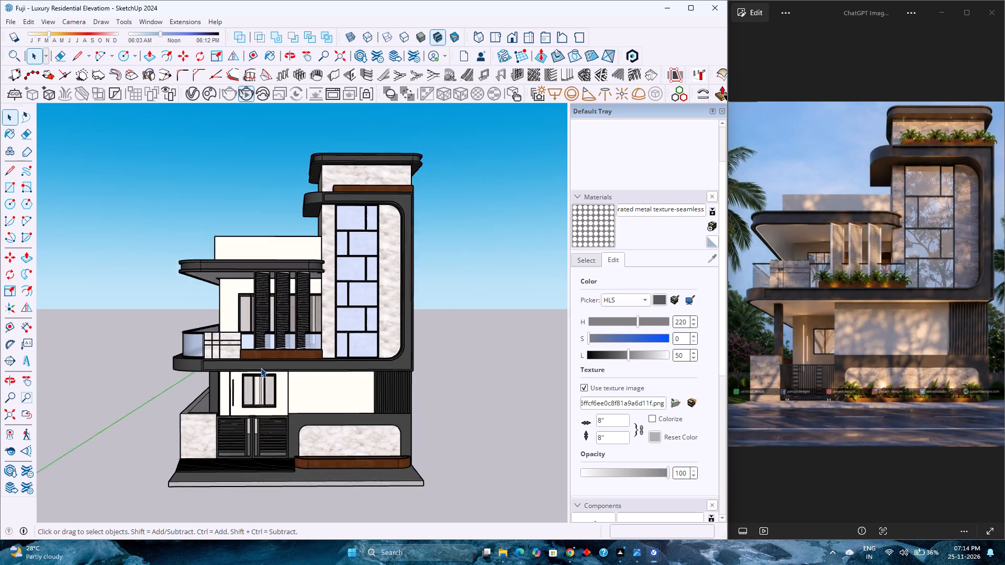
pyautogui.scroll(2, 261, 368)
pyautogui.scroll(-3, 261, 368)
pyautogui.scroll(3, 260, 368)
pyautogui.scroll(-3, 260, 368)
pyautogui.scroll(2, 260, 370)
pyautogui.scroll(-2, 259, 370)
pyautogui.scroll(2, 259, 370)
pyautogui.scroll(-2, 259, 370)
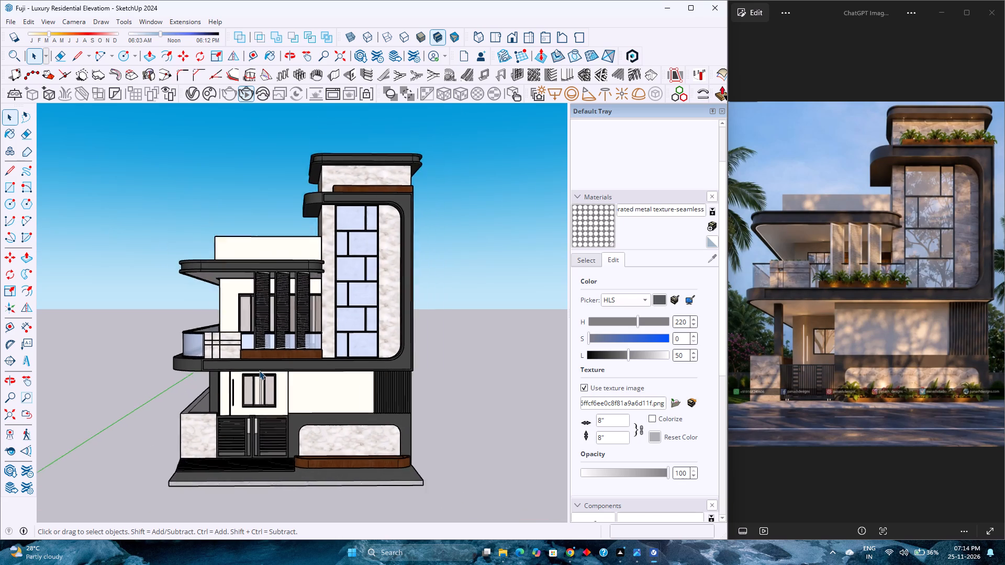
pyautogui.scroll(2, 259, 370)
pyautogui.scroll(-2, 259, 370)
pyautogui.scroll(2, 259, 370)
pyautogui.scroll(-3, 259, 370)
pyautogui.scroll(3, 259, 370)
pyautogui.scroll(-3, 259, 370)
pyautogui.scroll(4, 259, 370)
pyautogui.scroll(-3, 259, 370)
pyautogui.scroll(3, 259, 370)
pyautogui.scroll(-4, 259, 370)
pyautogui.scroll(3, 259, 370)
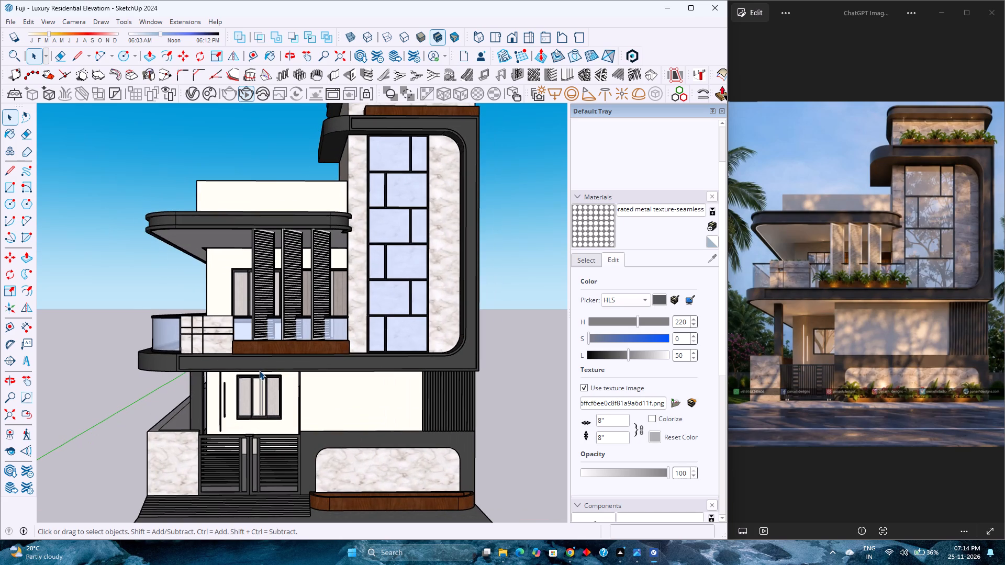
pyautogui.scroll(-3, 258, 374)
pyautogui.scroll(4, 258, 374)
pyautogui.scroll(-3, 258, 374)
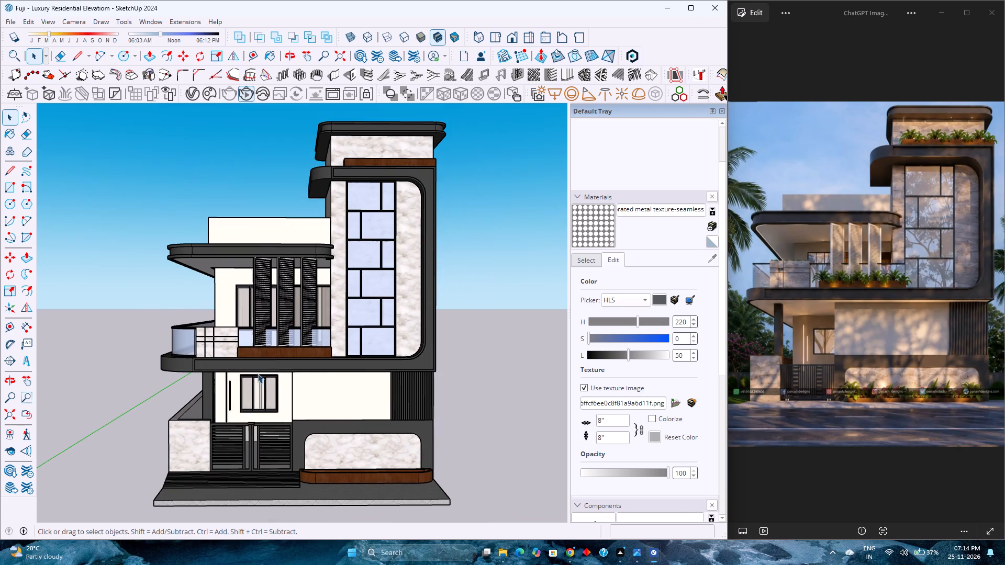
# Fit the entire house model in the front-facing view.
pyautogui.click(12, 417)
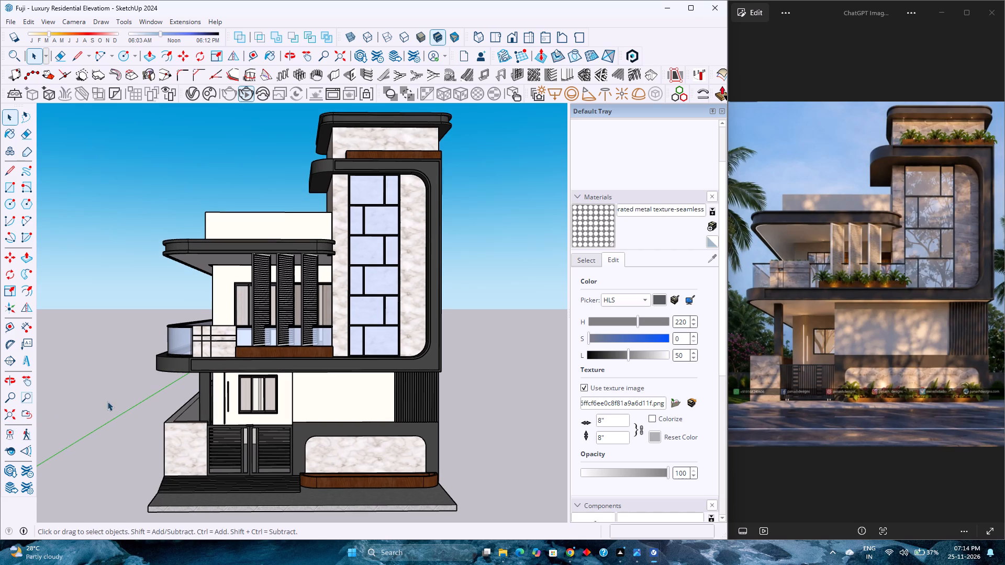
pyautogui.scroll(-3, 276, 387)
pyautogui.scroll(3, 276, 387)
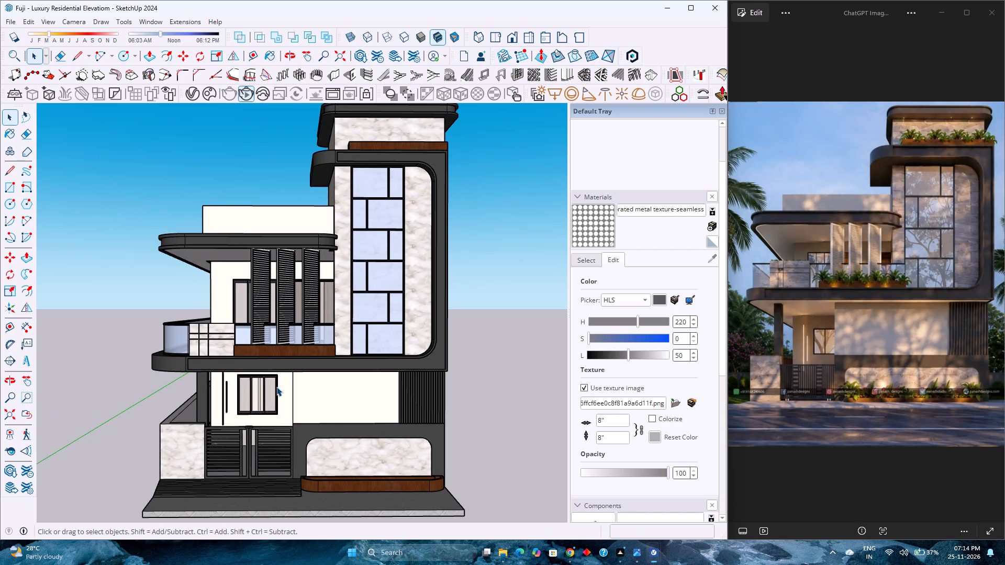
pyautogui.scroll(-1, 276, 387)
pyautogui.click(7, 417)
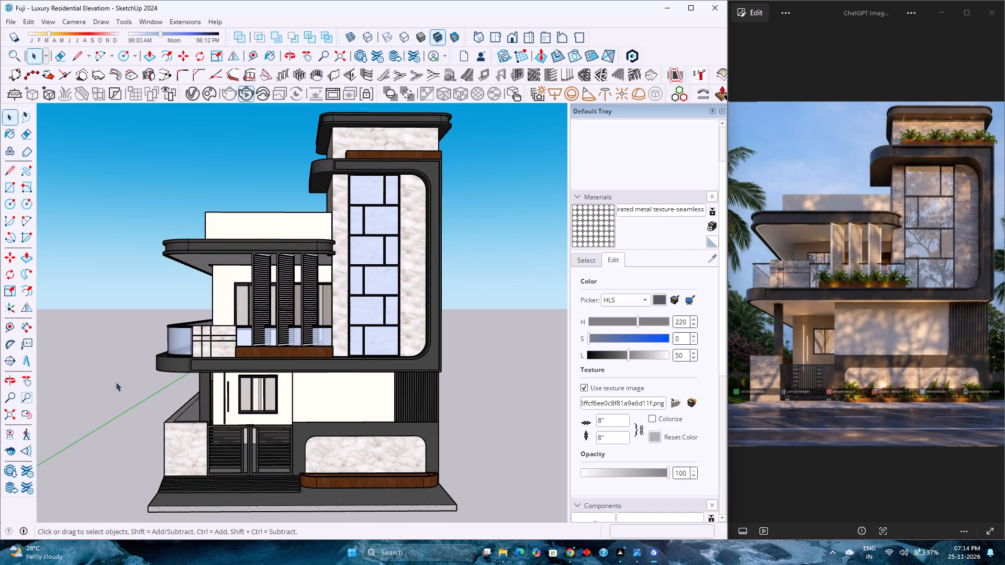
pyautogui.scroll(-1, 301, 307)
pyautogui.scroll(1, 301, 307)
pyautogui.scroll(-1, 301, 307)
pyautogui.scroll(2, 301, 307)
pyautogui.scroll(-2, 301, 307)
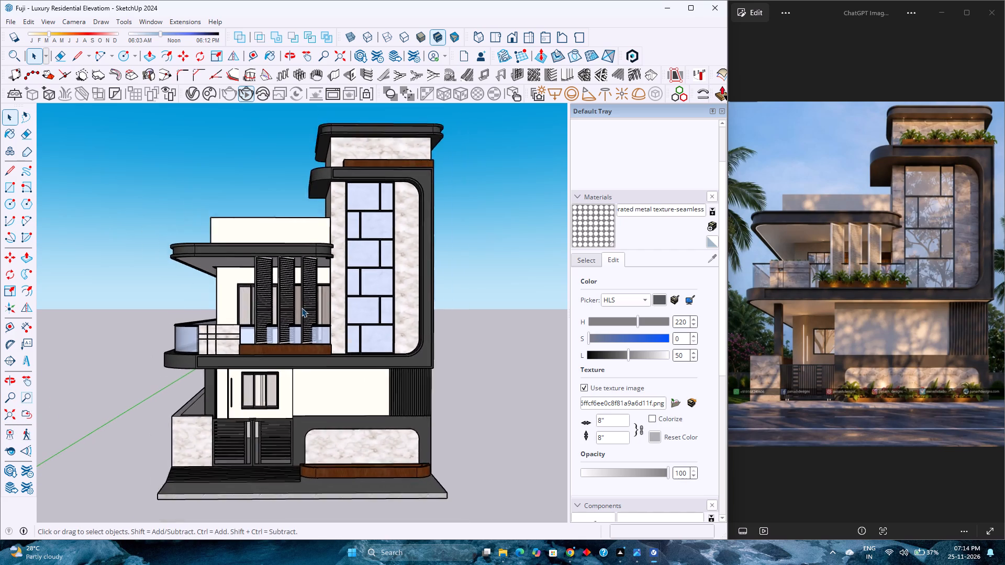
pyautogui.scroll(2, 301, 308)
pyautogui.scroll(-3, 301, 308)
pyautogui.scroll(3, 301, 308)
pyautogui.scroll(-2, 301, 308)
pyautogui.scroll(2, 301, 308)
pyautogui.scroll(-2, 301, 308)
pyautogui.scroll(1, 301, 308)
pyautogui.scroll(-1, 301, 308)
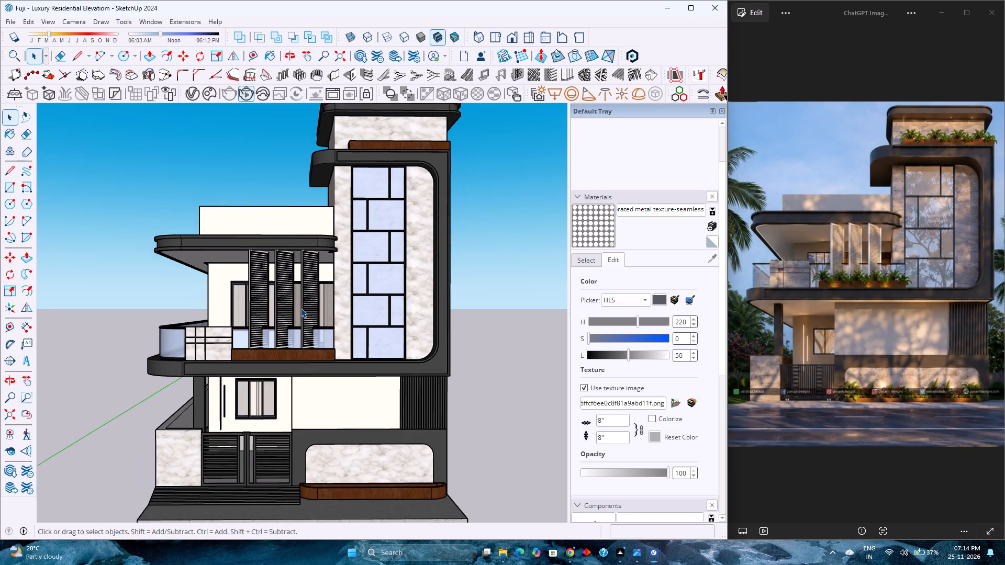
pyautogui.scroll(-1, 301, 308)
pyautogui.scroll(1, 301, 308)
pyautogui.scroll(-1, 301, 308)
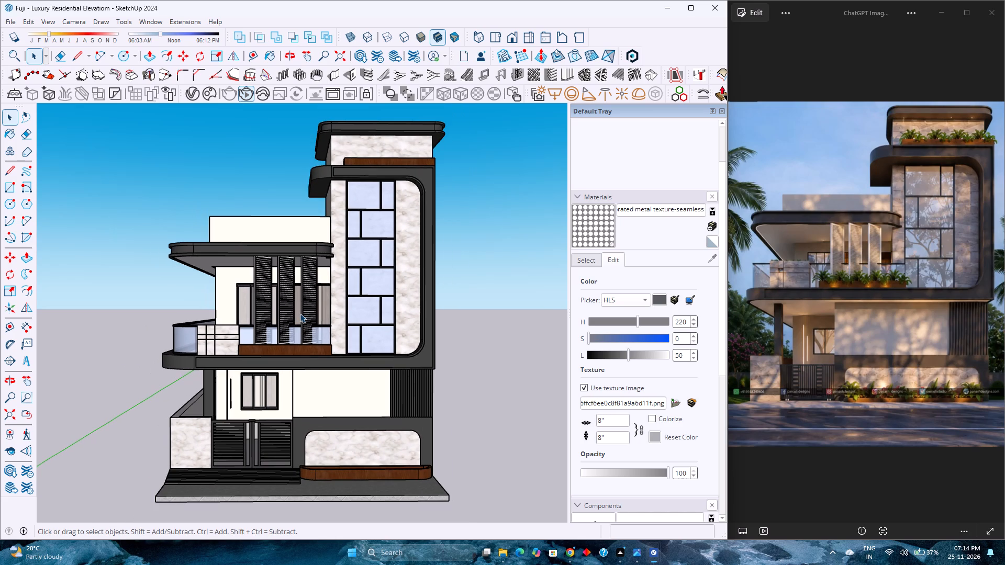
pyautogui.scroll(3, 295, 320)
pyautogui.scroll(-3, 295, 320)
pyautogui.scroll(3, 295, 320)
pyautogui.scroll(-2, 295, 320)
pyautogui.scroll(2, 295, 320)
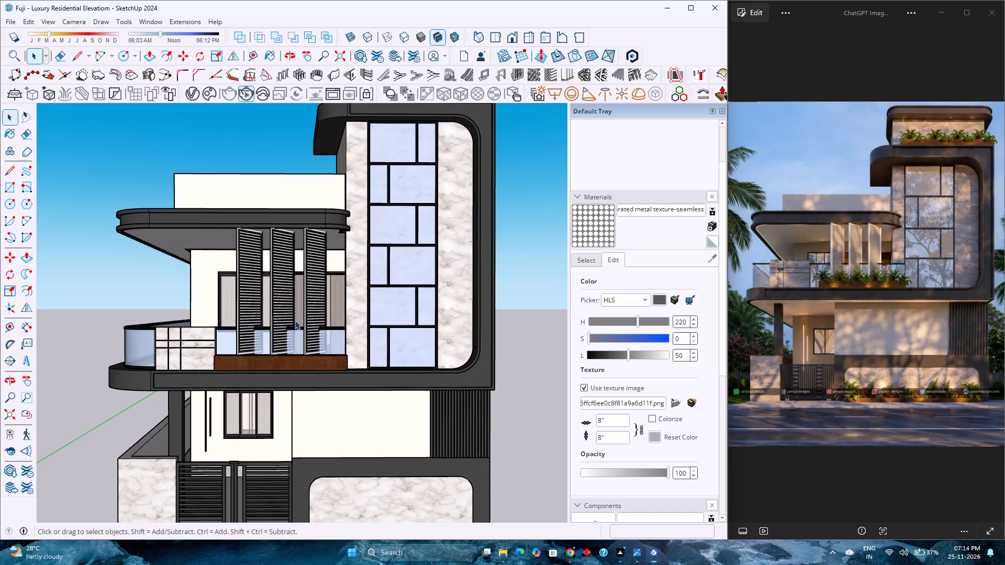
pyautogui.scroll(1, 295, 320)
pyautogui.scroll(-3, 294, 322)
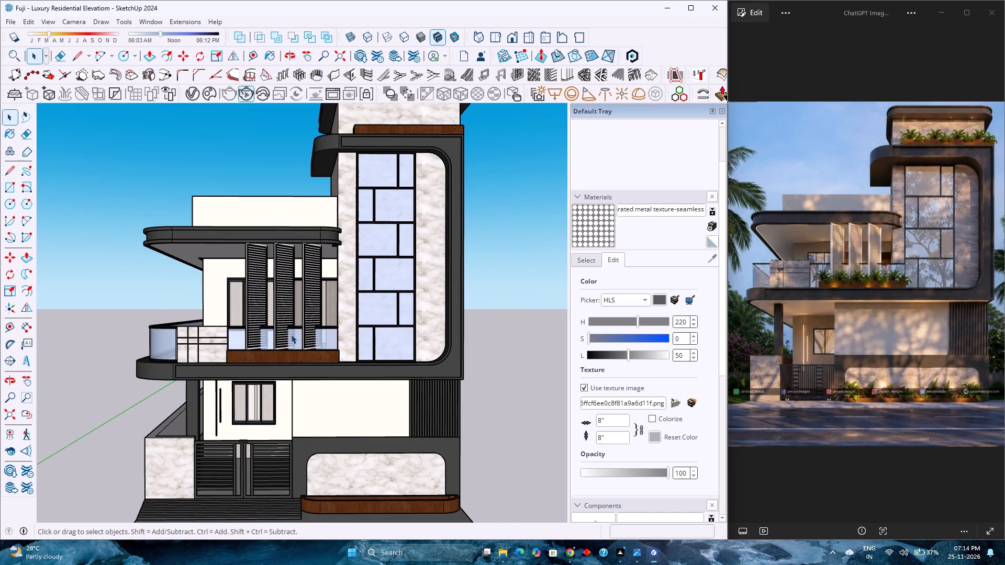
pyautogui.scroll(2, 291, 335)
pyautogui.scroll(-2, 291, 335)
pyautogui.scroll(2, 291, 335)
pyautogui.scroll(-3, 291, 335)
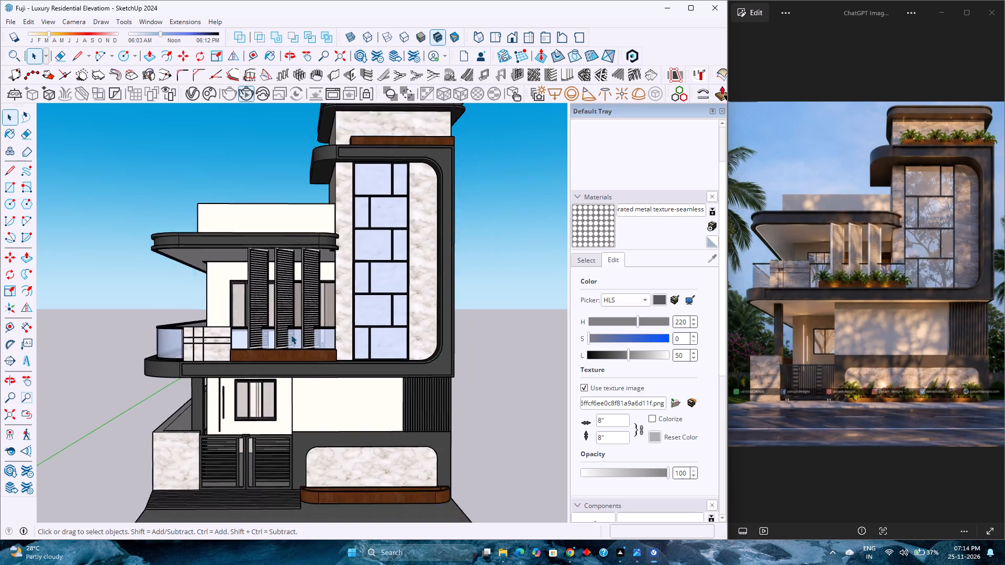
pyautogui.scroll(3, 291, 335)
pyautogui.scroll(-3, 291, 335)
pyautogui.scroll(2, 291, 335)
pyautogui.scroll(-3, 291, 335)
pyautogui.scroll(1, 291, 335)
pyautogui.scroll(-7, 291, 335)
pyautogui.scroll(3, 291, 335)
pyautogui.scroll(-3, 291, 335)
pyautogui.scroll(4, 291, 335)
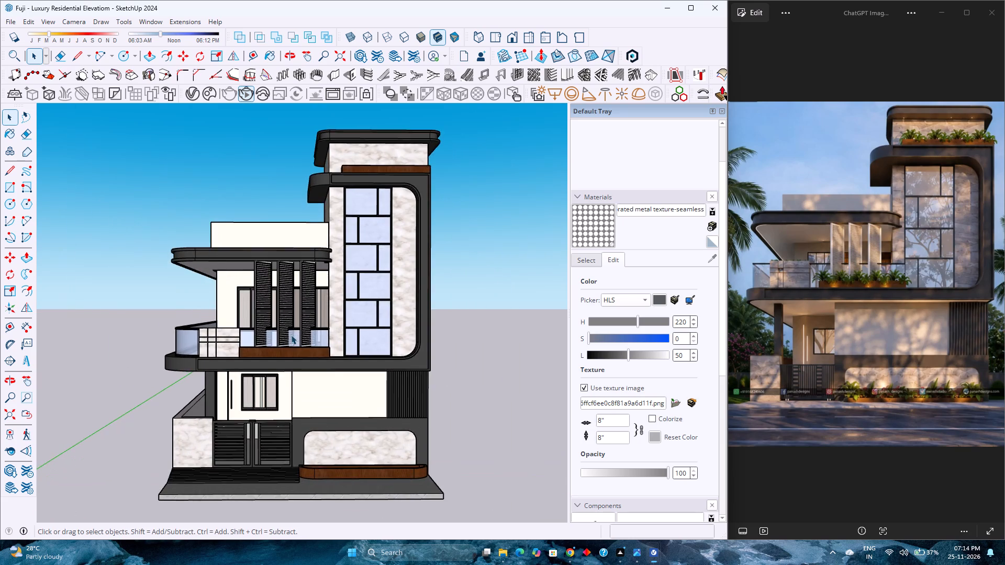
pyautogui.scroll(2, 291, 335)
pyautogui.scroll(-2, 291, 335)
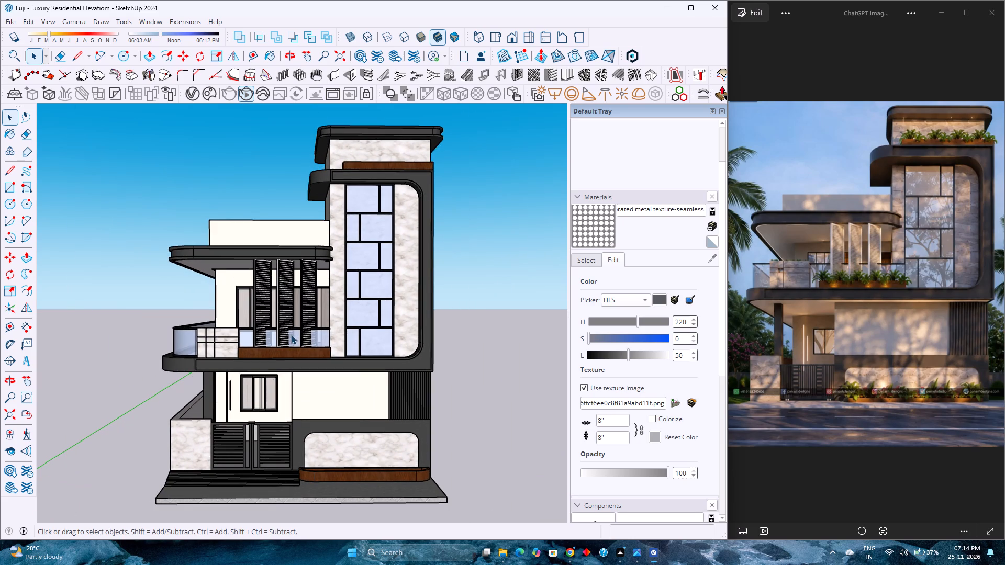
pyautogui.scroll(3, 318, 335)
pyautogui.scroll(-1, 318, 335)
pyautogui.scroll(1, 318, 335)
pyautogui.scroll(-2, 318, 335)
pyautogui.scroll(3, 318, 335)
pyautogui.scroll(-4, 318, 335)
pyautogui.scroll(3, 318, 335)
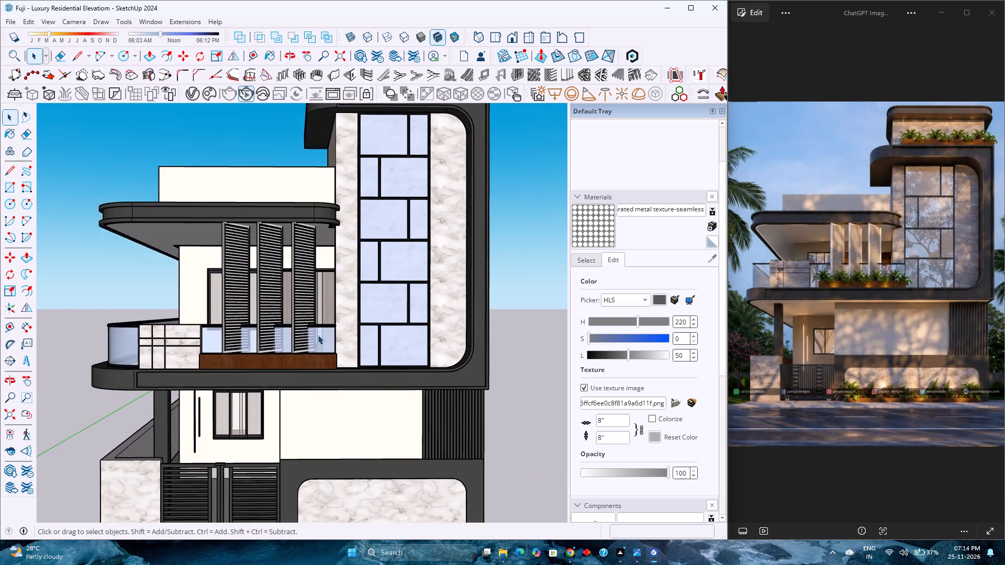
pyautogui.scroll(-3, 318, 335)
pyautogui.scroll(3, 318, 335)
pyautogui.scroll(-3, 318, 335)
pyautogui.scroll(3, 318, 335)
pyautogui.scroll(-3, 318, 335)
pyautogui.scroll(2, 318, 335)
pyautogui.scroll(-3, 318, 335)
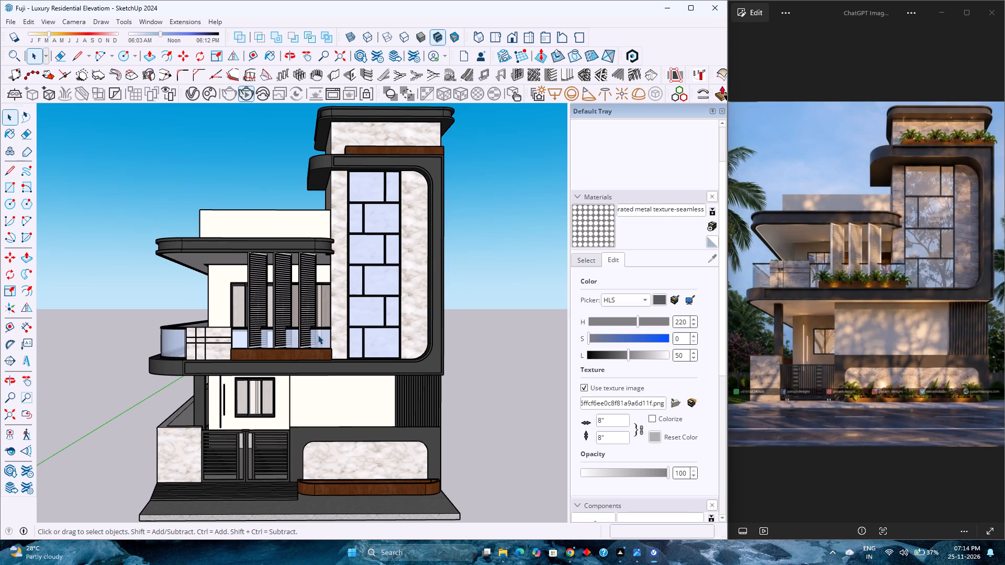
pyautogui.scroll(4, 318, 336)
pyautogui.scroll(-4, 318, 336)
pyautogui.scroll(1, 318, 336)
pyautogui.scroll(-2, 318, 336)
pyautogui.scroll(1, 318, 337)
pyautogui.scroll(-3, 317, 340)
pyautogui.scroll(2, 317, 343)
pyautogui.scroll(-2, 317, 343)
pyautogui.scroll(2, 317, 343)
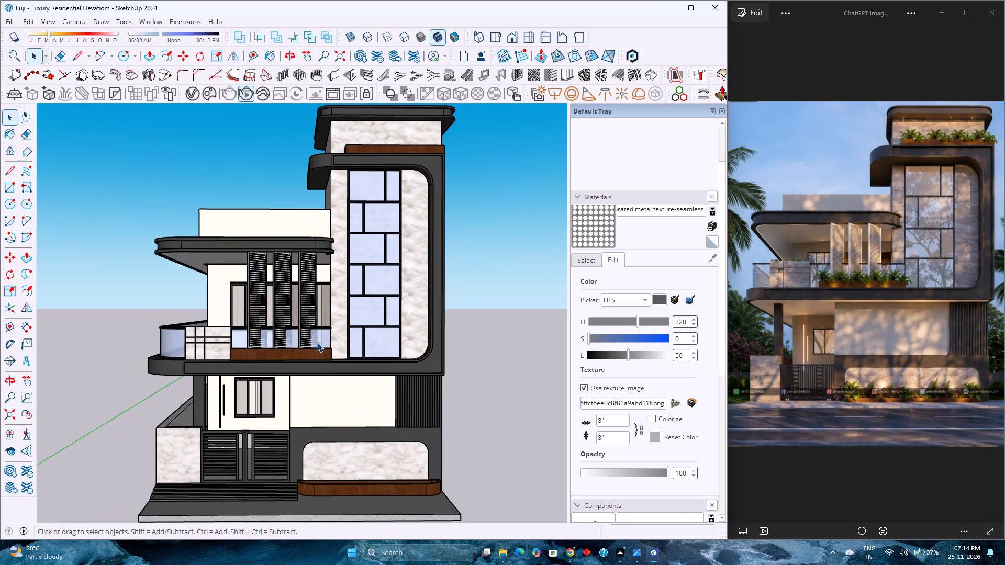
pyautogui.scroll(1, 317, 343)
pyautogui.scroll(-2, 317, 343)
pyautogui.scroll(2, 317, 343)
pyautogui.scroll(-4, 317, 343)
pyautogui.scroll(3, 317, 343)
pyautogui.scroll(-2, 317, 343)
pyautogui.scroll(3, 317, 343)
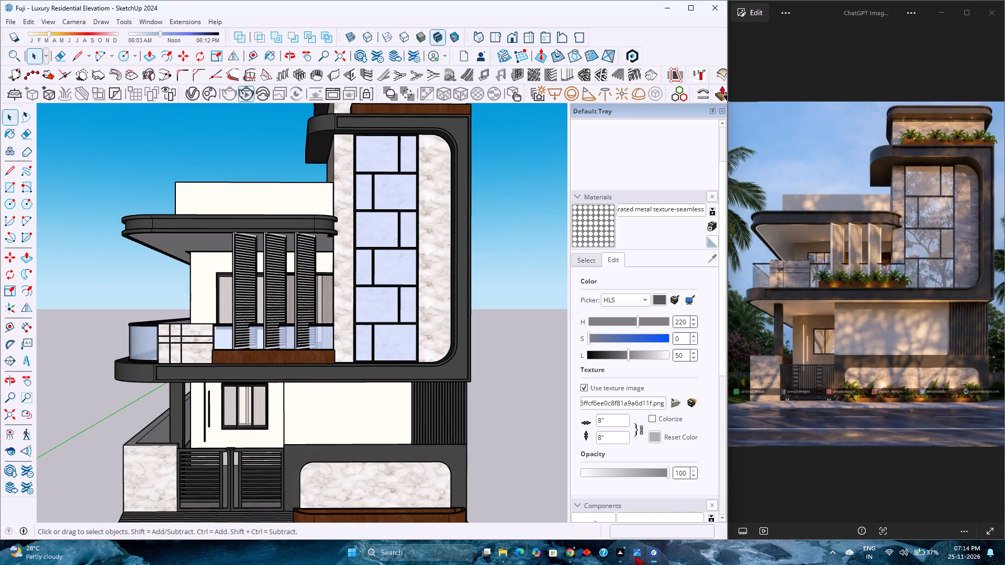
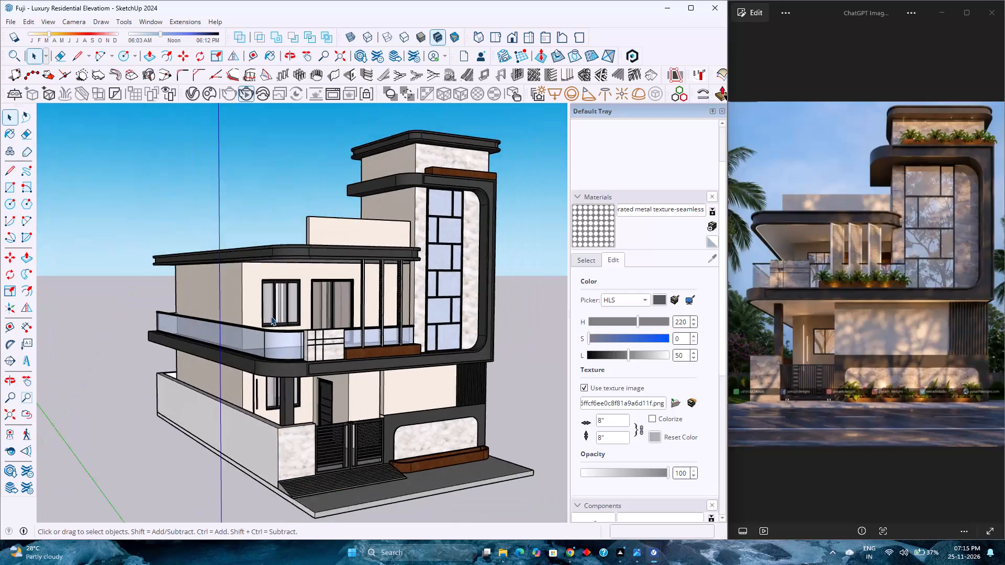
# Examine the house's front and side facades from different corner angles.
pyautogui.scroll(3, 271, 316)
pyautogui.scroll(-3, 271, 316)
pyautogui.scroll(3, 271, 316)
pyautogui.scroll(-3, 271, 316)
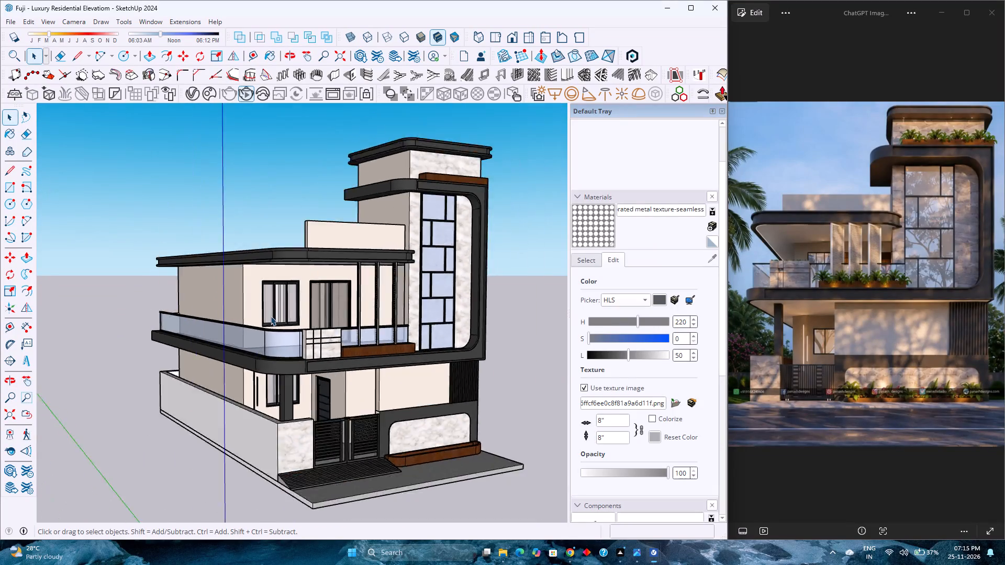
pyautogui.scroll(3, 271, 316)
pyautogui.scroll(-4, 271, 316)
pyautogui.scroll(3, 343, 344)
pyautogui.scroll(-3, 343, 344)
pyautogui.moveTo(362, 374); pyautogui.dragTo(171, 341, button='middle')
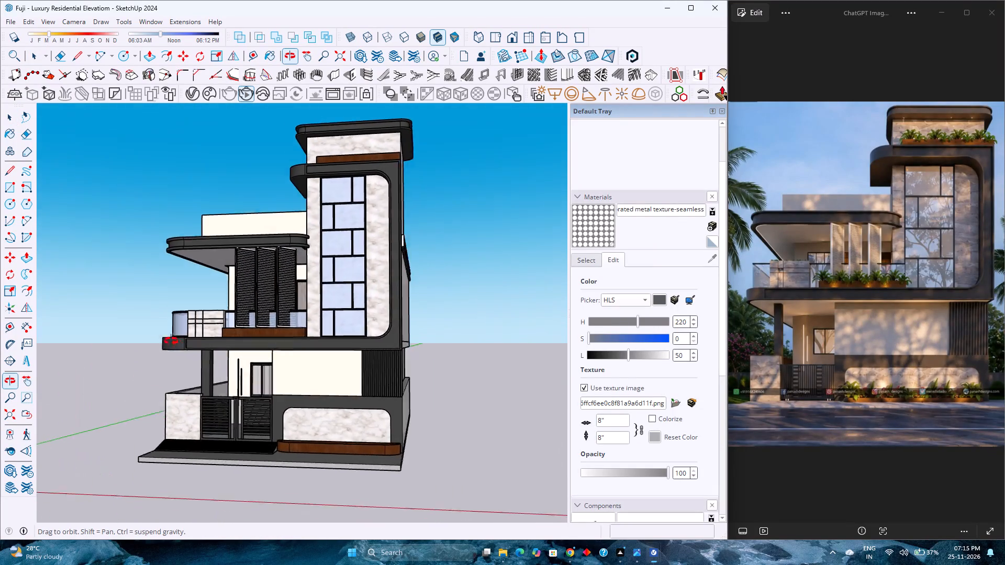
pyautogui.moveTo(171, 341); pyautogui.dragTo(457, 361, button='middle')
pyautogui.scroll(-2, 398, 347)
pyautogui.scroll(-1, 311, 348)
pyautogui.scroll(4, 311, 348)
pyautogui.scroll(-3, 311, 348)
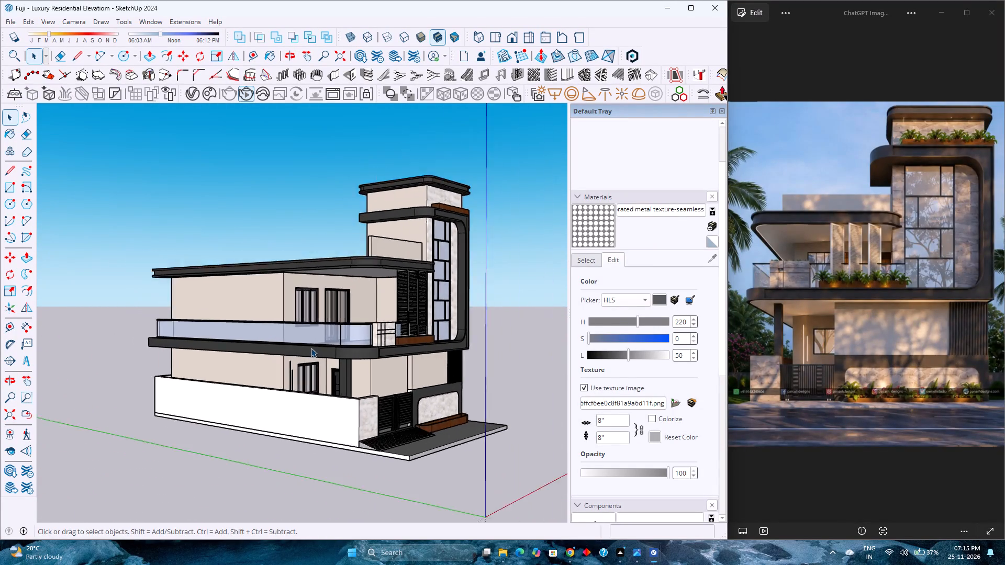
pyautogui.scroll(2, 311, 348)
pyautogui.scroll(-2, 311, 348)
pyautogui.scroll(3, 311, 348)
pyautogui.scroll(-1, 311, 348)
pyautogui.moveTo(374, 354); pyautogui.dragTo(86, 364, button='middle')
pyautogui.scroll(-2, 86, 364)
pyautogui.scroll(3, 86, 364)
# Fit the entire house model in the standard front view.
pyautogui.click(10, 417)
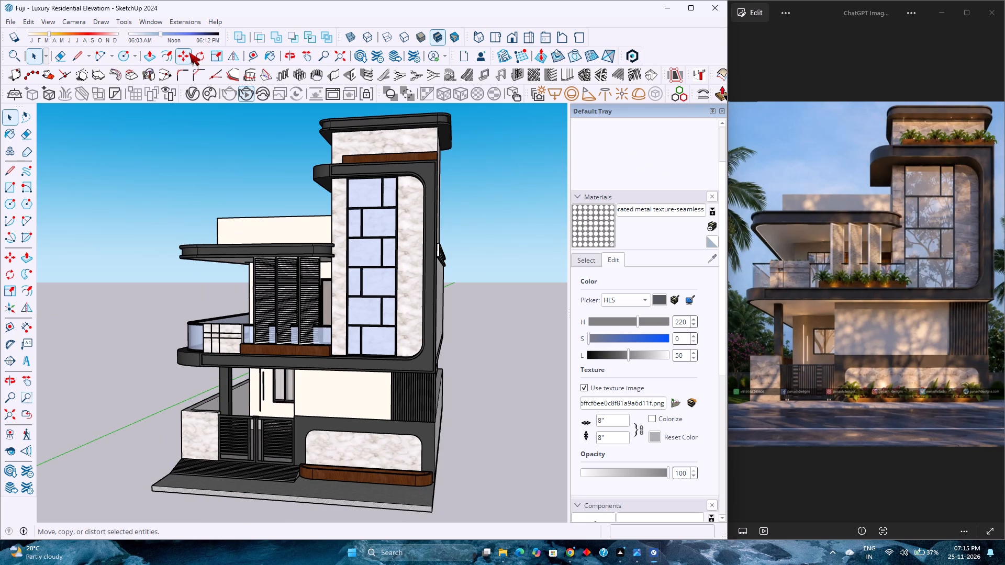
pyautogui.click(509, 42)
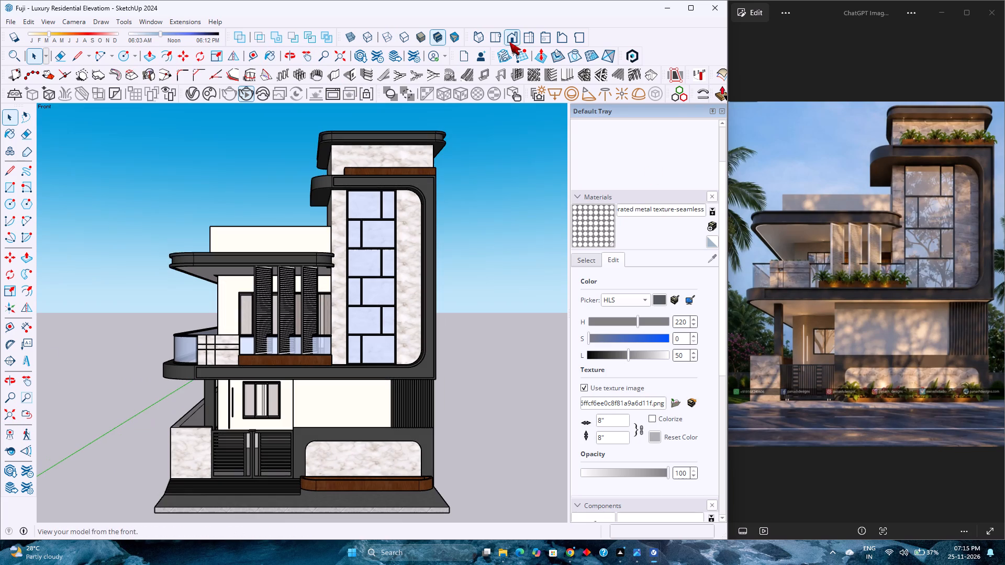
pyautogui.click(11, 415)
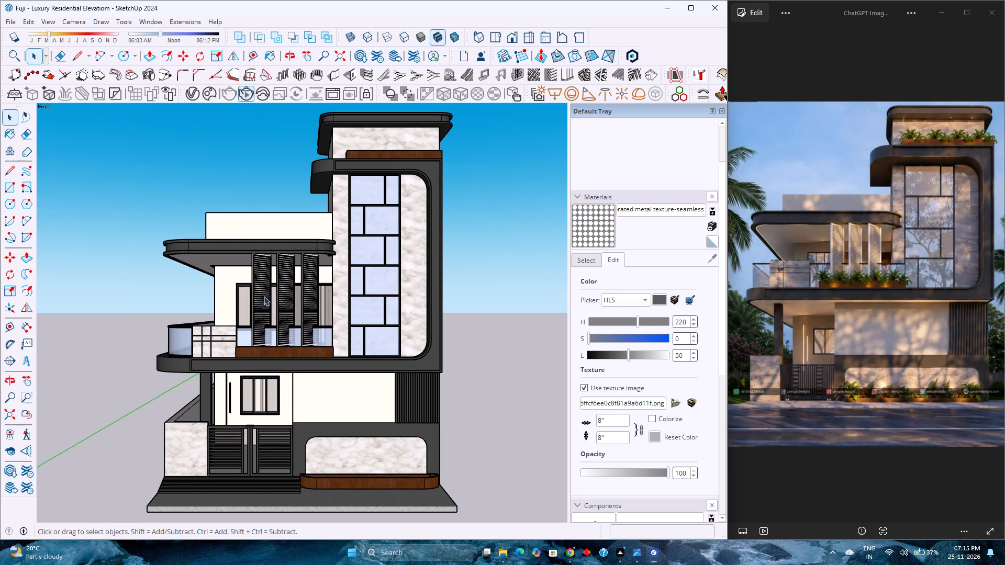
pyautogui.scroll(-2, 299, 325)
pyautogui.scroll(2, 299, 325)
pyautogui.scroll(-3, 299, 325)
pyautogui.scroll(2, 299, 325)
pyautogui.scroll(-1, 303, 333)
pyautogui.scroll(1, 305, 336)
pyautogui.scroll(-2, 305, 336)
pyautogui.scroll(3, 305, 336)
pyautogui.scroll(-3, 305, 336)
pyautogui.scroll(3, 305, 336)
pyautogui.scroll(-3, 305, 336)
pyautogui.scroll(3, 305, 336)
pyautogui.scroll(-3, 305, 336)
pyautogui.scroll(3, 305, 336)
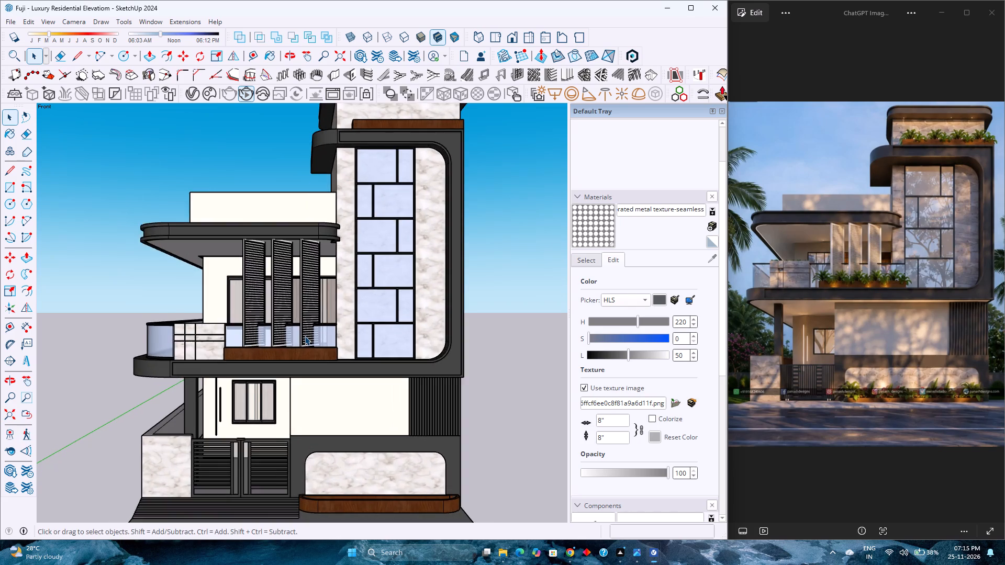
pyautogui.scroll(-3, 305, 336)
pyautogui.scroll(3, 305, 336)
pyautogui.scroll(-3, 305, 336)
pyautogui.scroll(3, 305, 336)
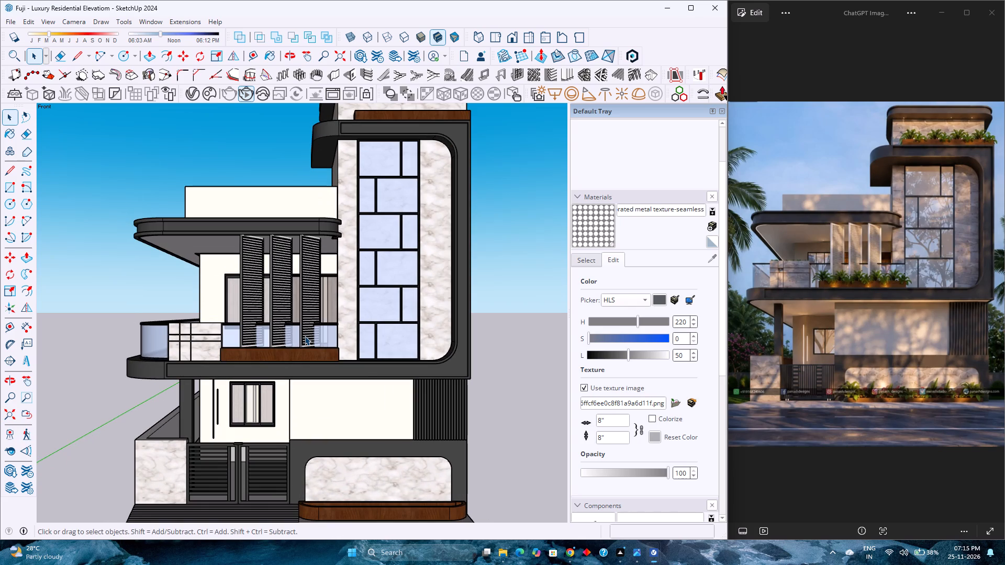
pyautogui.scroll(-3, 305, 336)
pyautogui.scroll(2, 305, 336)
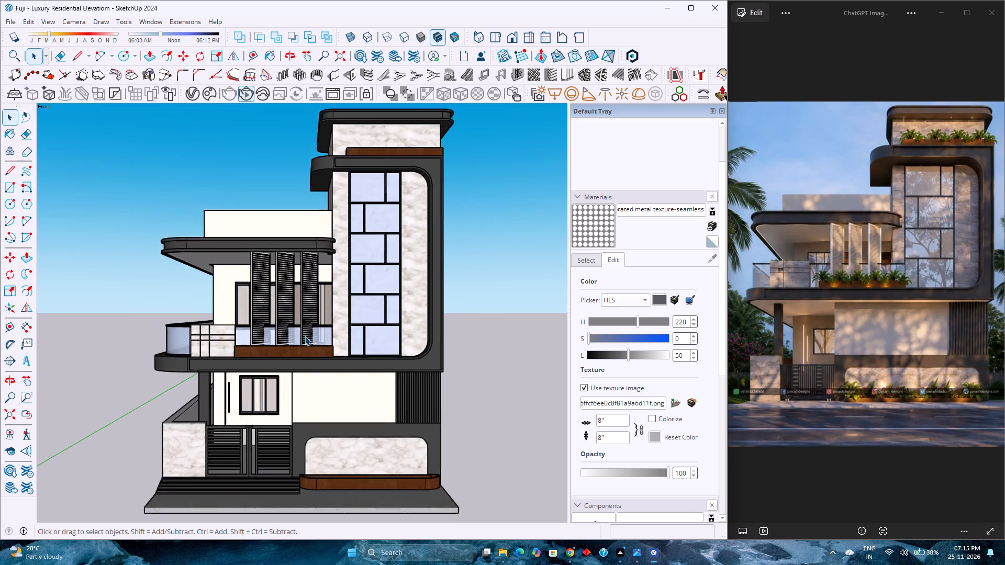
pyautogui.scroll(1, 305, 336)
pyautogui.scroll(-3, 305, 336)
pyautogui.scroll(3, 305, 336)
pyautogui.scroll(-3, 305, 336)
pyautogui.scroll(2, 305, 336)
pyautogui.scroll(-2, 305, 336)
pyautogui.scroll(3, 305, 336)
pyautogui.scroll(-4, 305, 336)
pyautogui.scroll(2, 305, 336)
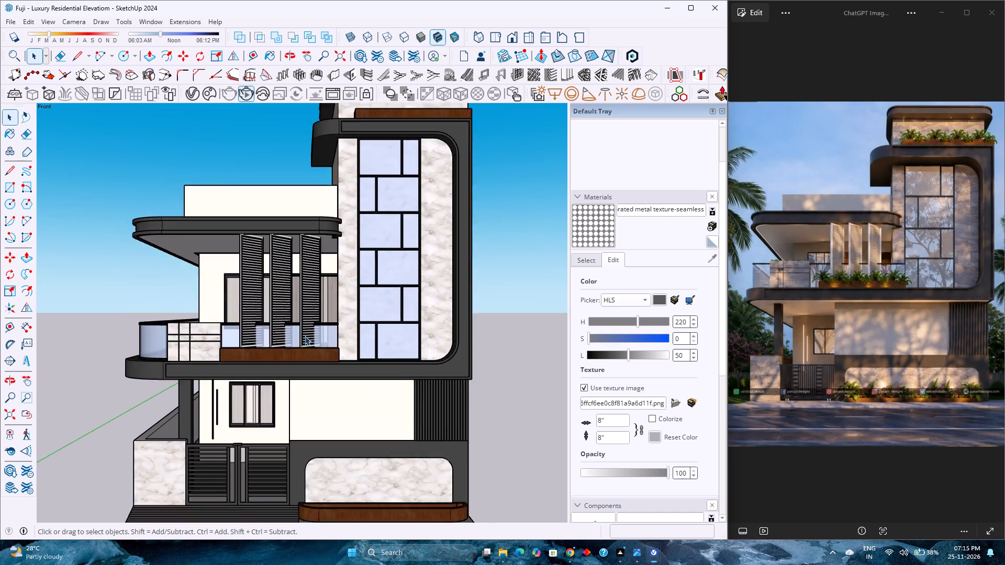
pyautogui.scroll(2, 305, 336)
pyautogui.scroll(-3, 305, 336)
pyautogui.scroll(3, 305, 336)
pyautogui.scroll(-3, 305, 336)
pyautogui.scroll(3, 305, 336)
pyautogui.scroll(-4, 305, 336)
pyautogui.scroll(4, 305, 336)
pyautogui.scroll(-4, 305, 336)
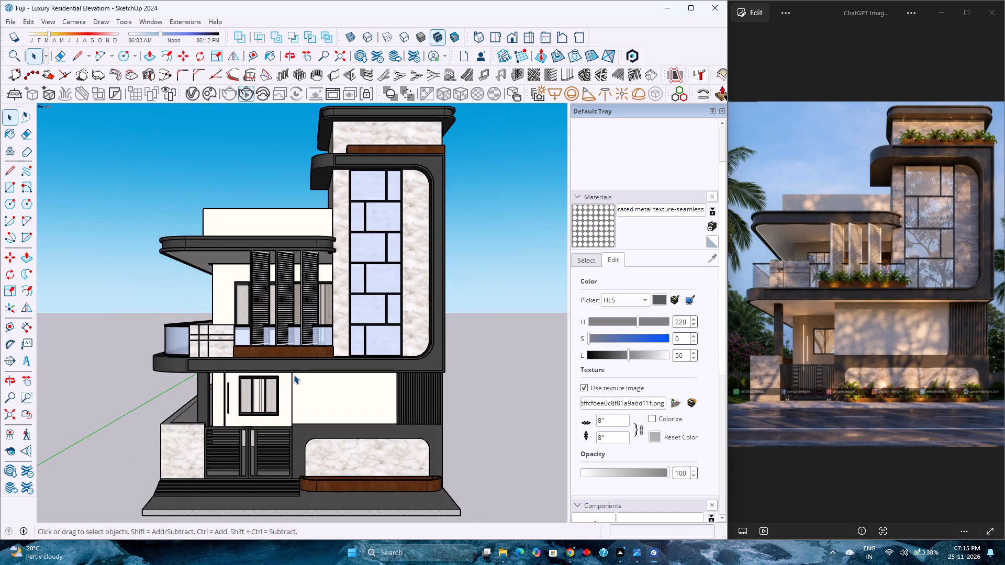
# Inspect the front elevation from an angle, fit the whole model, and return to the standard front view.
pyautogui.moveTo(280, 388); pyautogui.dragTo(382, 372, button='middle')
pyautogui.scroll(6, 301, 398)
pyautogui.moveTo(316, 398); pyautogui.dragTo(229, 397, button='middle')
pyautogui.scroll(-5, 229, 397)
pyautogui.moveTo(234, 393); pyautogui.dragTo(275, 393, button='middle')
pyautogui.scroll(-8, 281, 388)
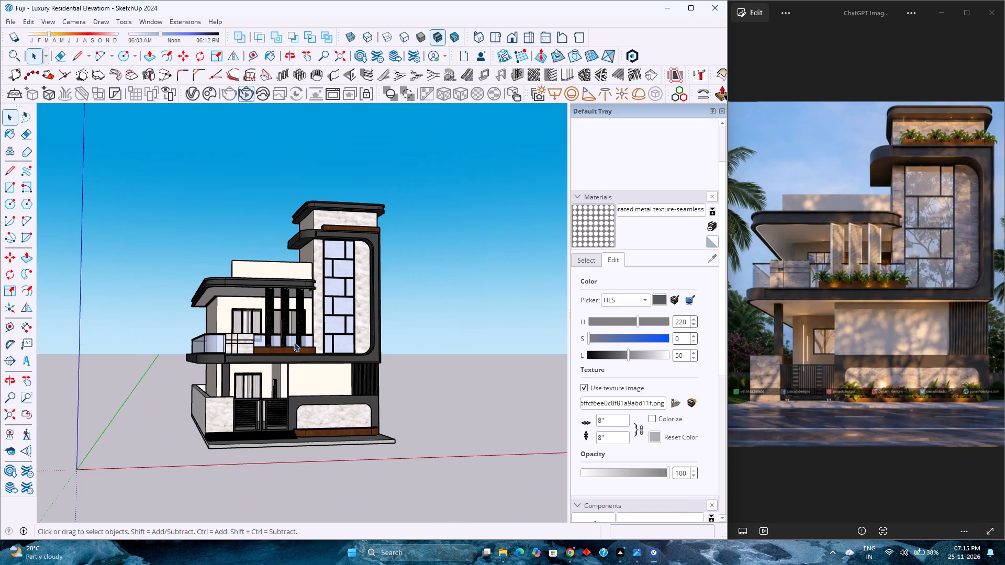
pyautogui.click(7, 409)
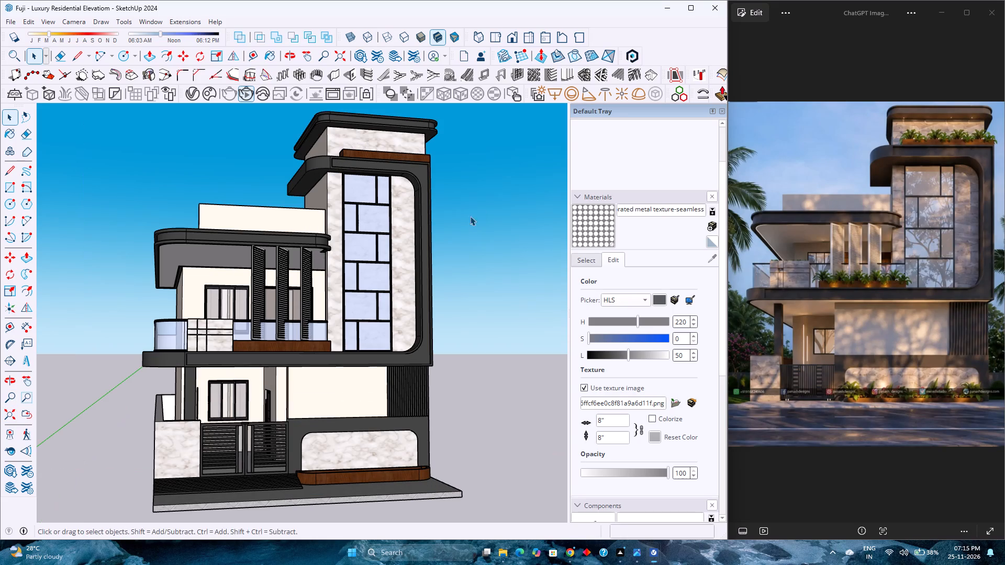
pyautogui.click(515, 40)
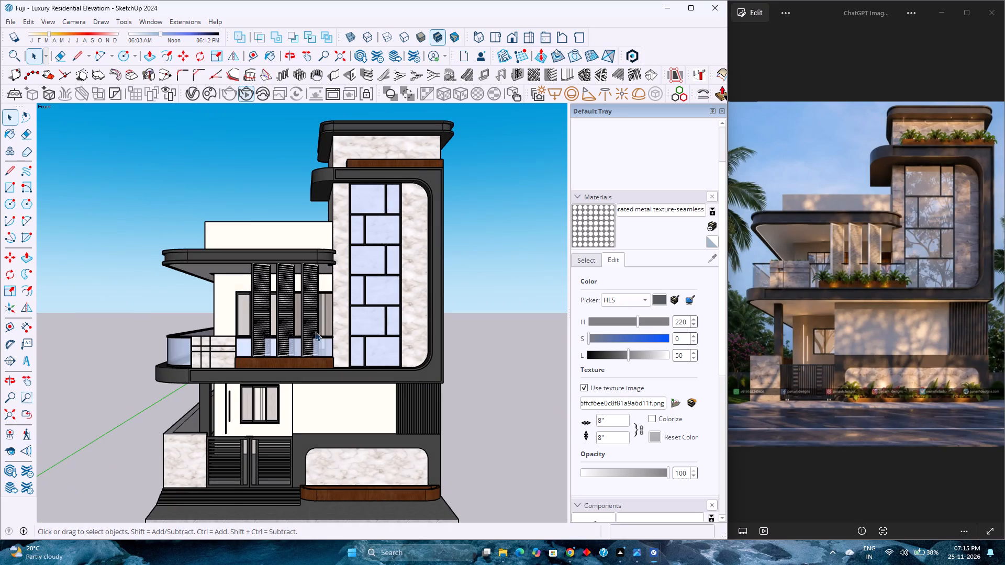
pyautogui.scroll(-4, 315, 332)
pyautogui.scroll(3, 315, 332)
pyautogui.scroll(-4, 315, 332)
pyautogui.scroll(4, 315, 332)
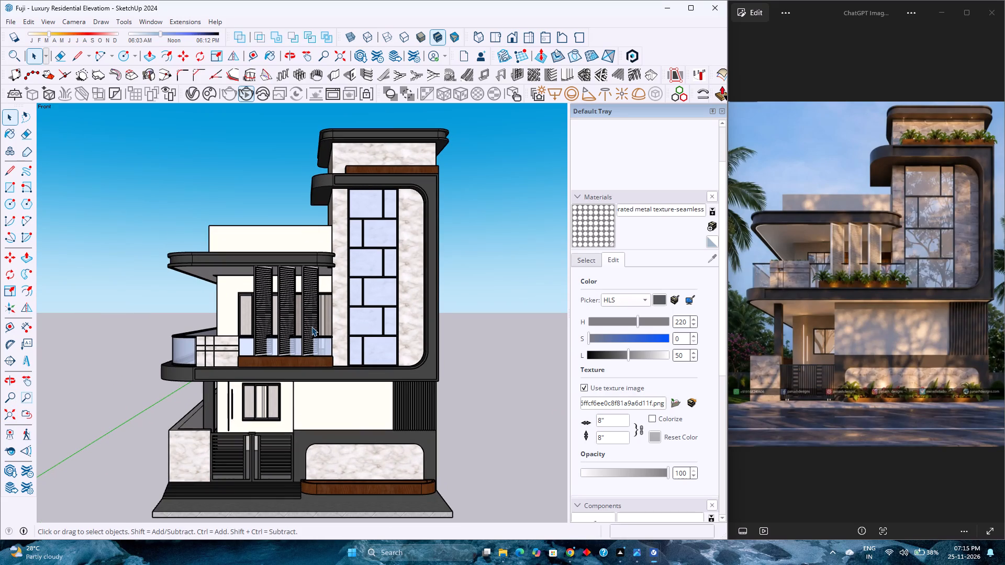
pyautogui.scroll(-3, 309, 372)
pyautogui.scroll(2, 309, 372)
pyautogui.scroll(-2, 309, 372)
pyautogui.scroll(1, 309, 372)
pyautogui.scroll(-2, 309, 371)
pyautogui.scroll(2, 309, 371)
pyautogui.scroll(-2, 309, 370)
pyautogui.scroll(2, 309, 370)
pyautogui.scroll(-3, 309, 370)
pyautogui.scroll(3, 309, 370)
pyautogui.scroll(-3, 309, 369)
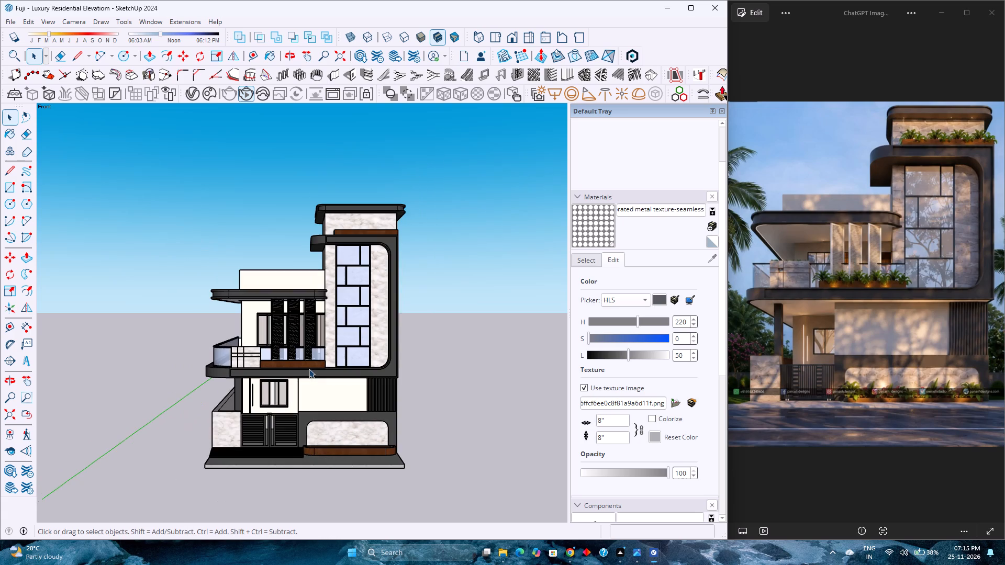
# Open the balcony roof soffit for editing and place a guide 1' 2" in from its outer side edge, measured along the red axis.
pyautogui.scroll(1, 306, 391)
pyautogui.scroll(7, 249, 298)
pyautogui.moveTo(304, 303); pyautogui.dragTo(375, 247, button='middle')
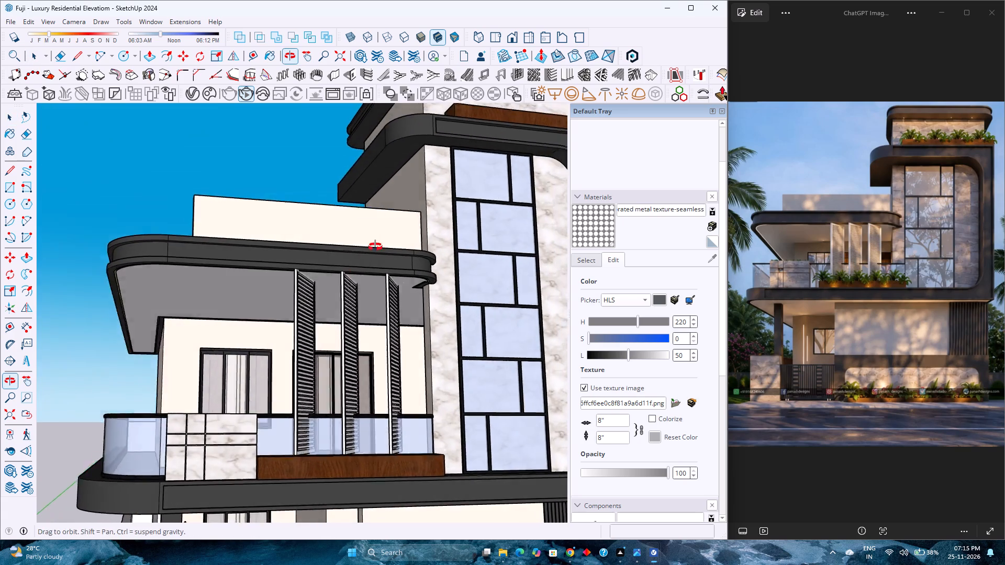
pyautogui.moveTo(375, 247); pyautogui.dragTo(432, 227, button='middle')
pyautogui.scroll(3, 158, 282)
pyautogui.doubleClick(158, 281)
pyautogui.scroll(2, 157, 281)
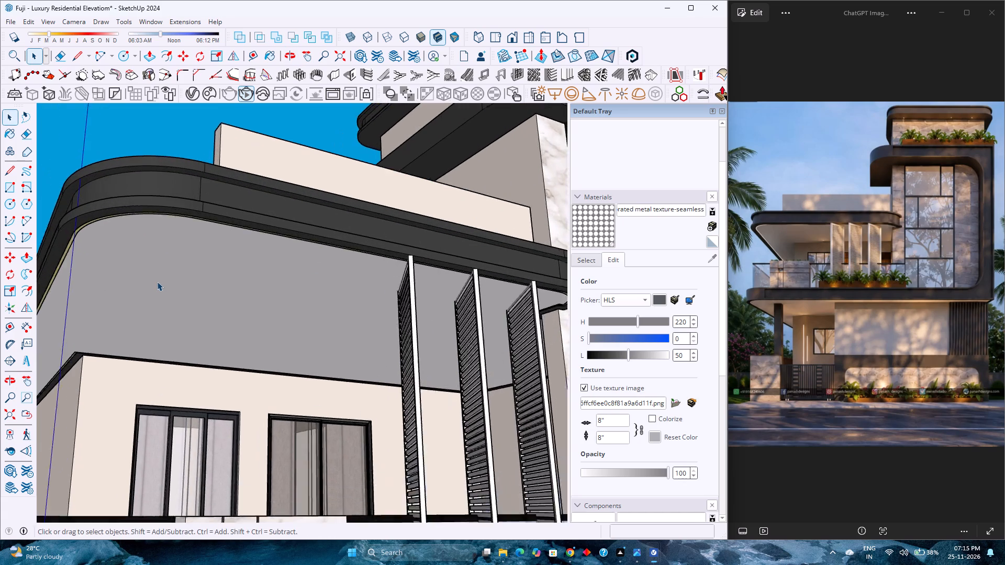
pyautogui.scroll(1, 157, 281)
pyautogui.moveTo(157, 281); pyautogui.dragTo(102, 275, button='middle')
pyautogui.middleClick(102, 275)
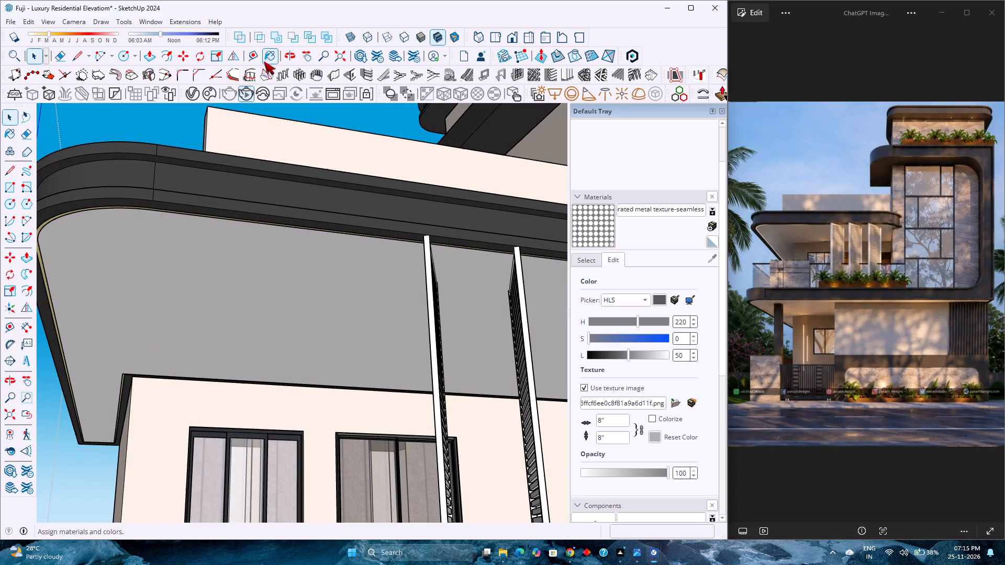
pyautogui.click(252, 55)
pyautogui.scroll(3, 76, 341)
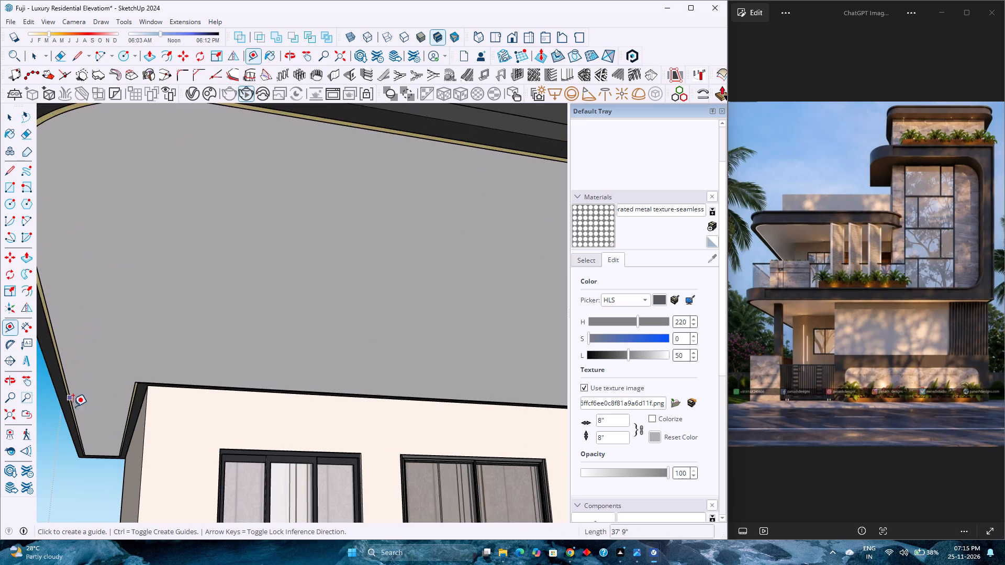
pyautogui.scroll(16, 73, 413)
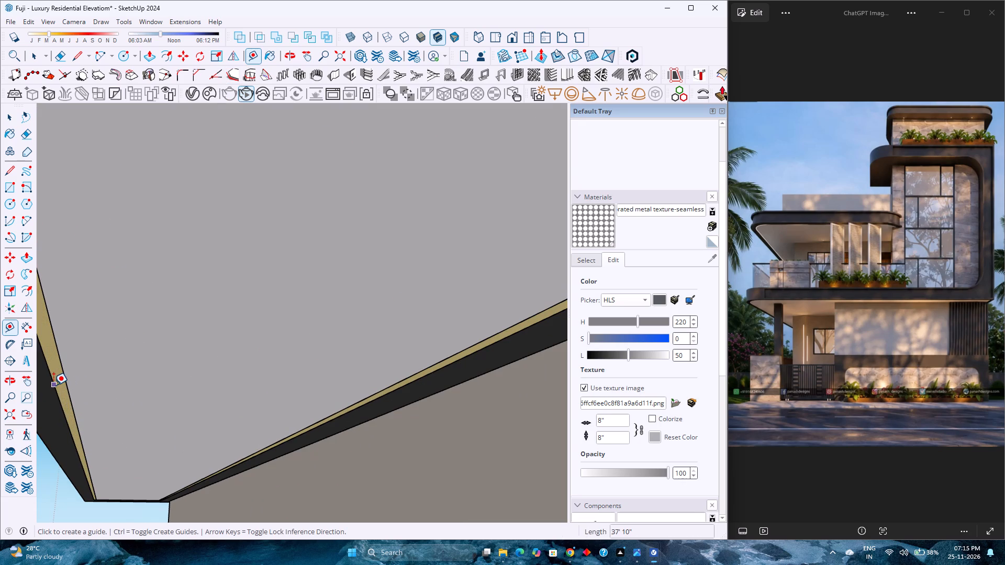
pyautogui.click(53, 385)
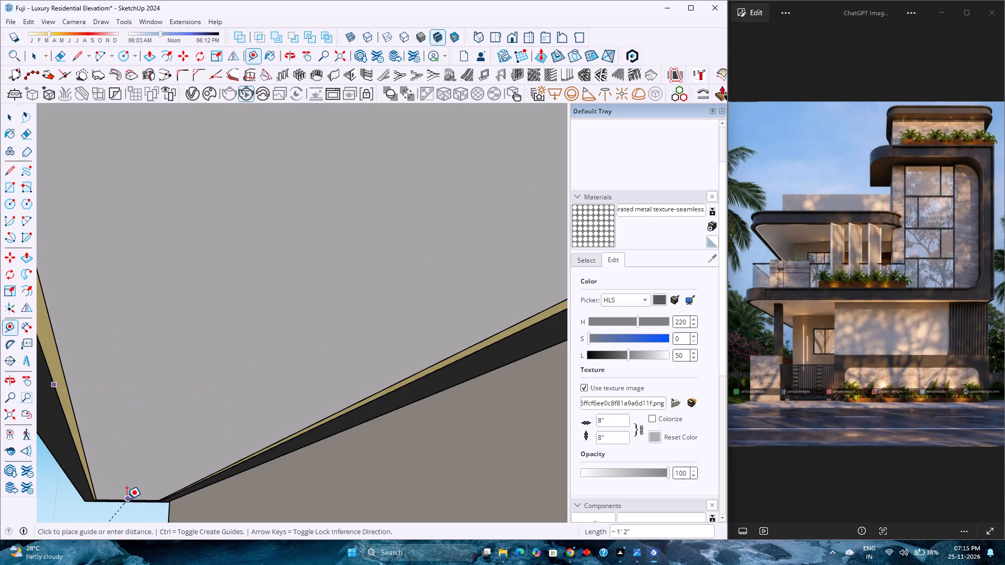
pyautogui.press('Right')
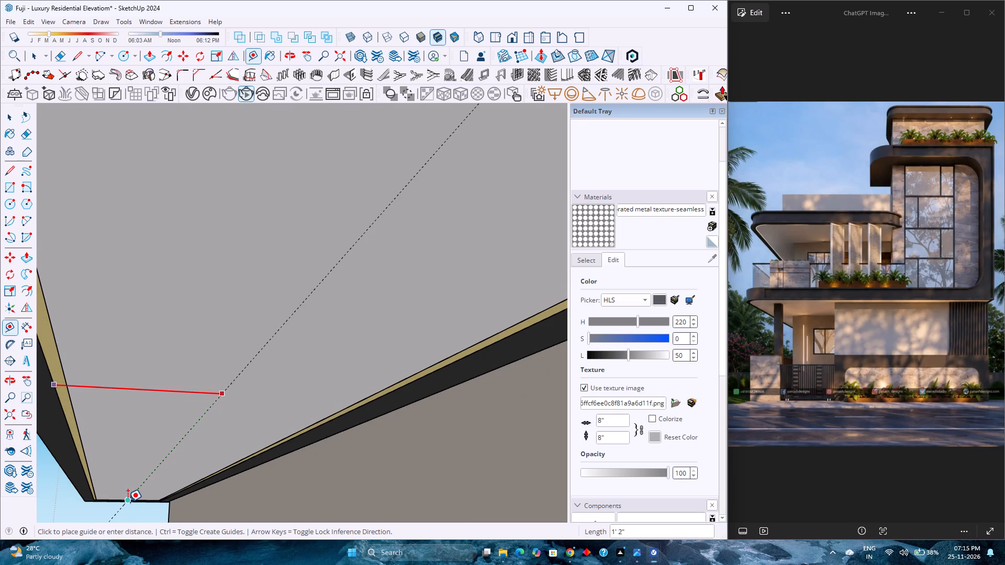
pyautogui.click(128, 502)
# Place a guide across the balcony soffit about 9' 1 1/2" back from its front edge, measured along the green axis.
pyautogui.scroll(-16, 153, 449)
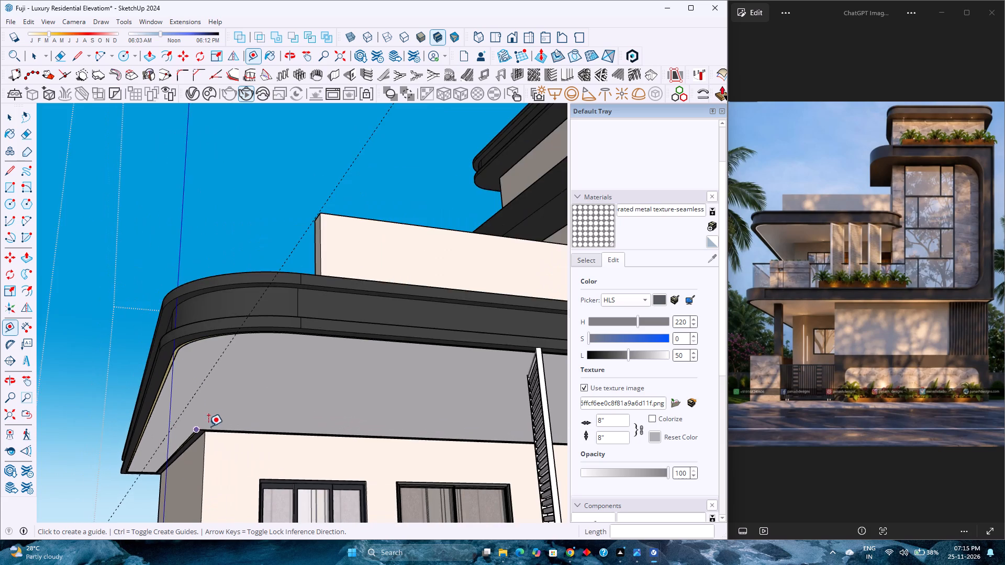
pyautogui.moveTo(250, 433); pyautogui.dragTo(393, 379, button='middle')
pyautogui.scroll(-3, 310, 368)
pyautogui.keyDown('shift'); pyautogui.moveTo(310, 357); pyautogui.dragTo(91, 404, button='middle'); pyautogui.keyUp('shift')
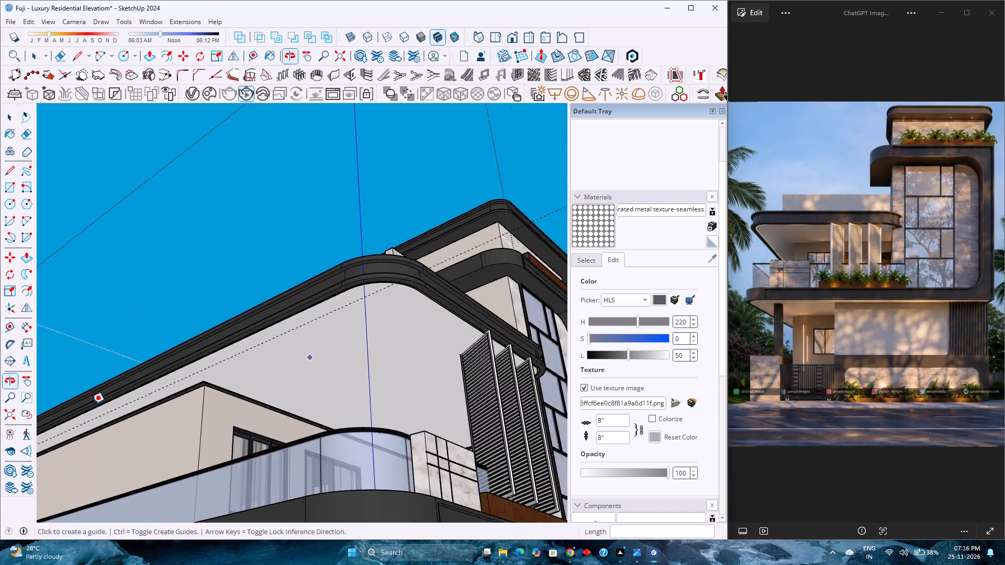
pyautogui.moveTo(91, 404); pyautogui.dragTo(146, 378, button='middle')
pyautogui.middleClick(146, 378)
pyautogui.keyDown('shift'); pyautogui.moveTo(263, 364); pyautogui.dragTo(59, 431, button='middle'); pyautogui.keyUp('shift')
pyautogui.keyDown('shift'); pyautogui.middleClick(59, 431); pyautogui.keyUp('shift')
pyautogui.scroll(4, 322, 325)
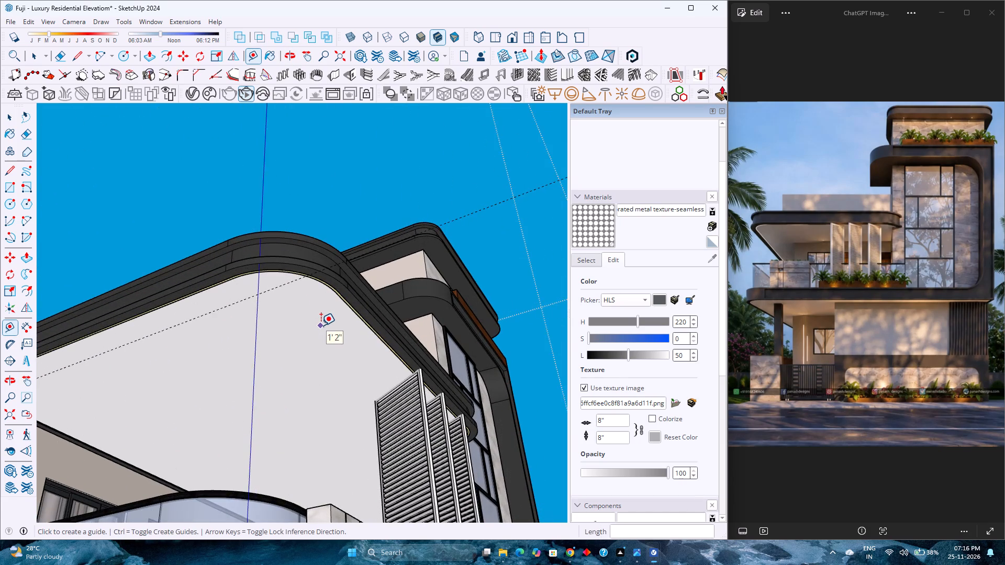
pyautogui.scroll(2, 321, 325)
pyautogui.moveTo(321, 325); pyautogui.dragTo(495, 312, button='middle')
pyautogui.scroll(5, 366, 301)
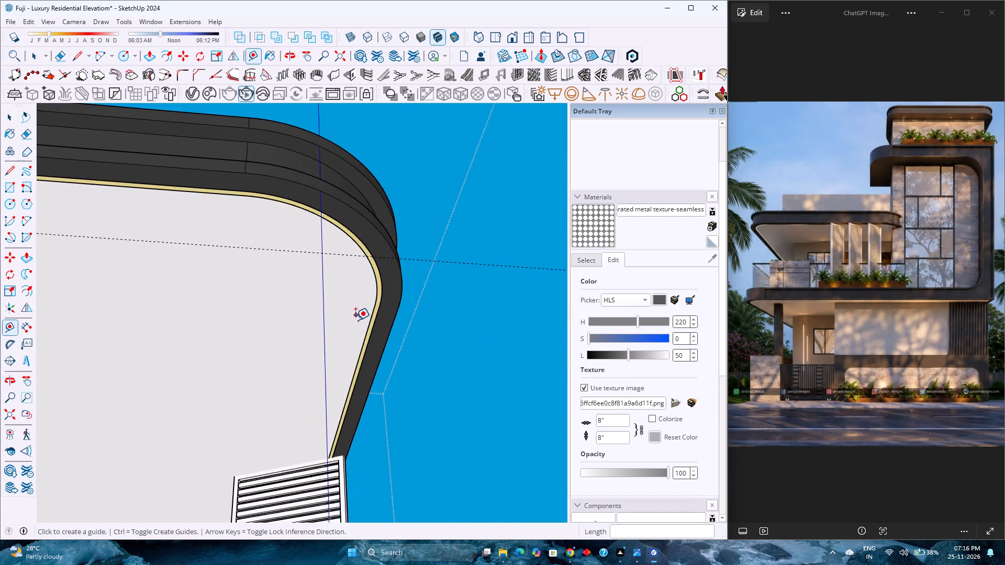
pyautogui.scroll(3, 355, 320)
pyautogui.click(378, 346)
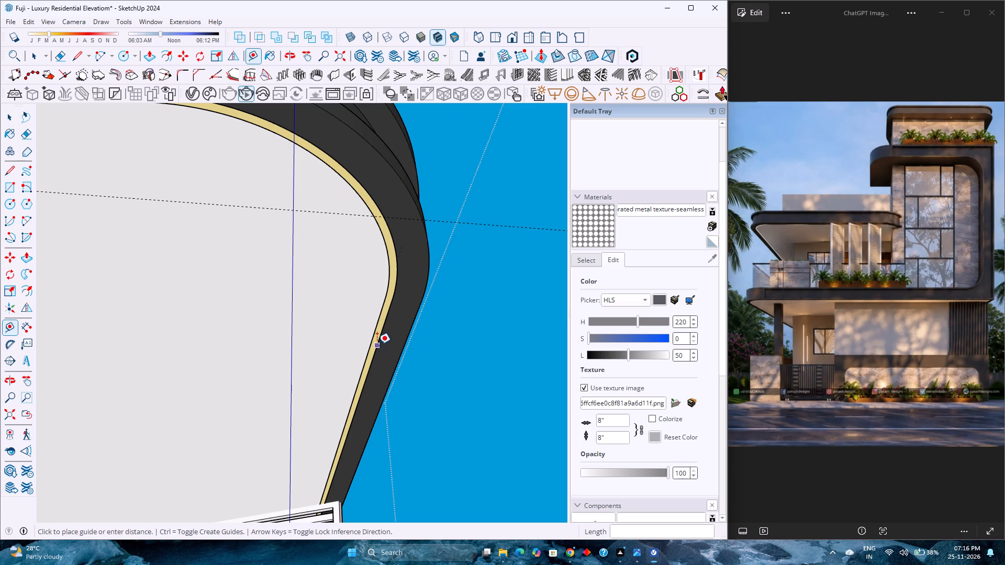
pyautogui.scroll(-12, 339, 331)
pyautogui.scroll(1, 321, 332)
pyautogui.moveTo(321, 332); pyautogui.dragTo(191, 457, button='middle')
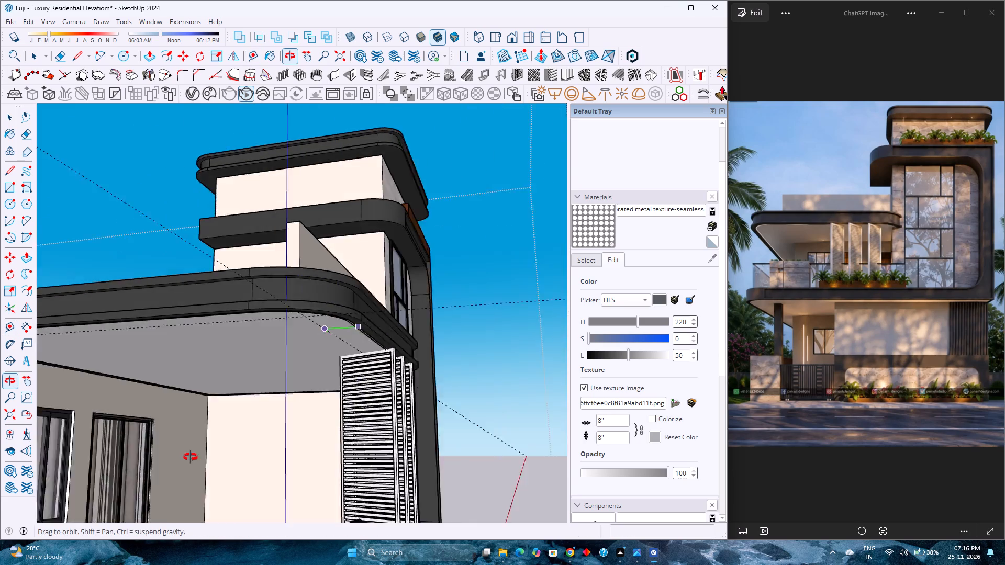
pyautogui.moveTo(191, 457); pyautogui.dragTo(265, 439, button='middle')
pyautogui.scroll(-3, 260, 431)
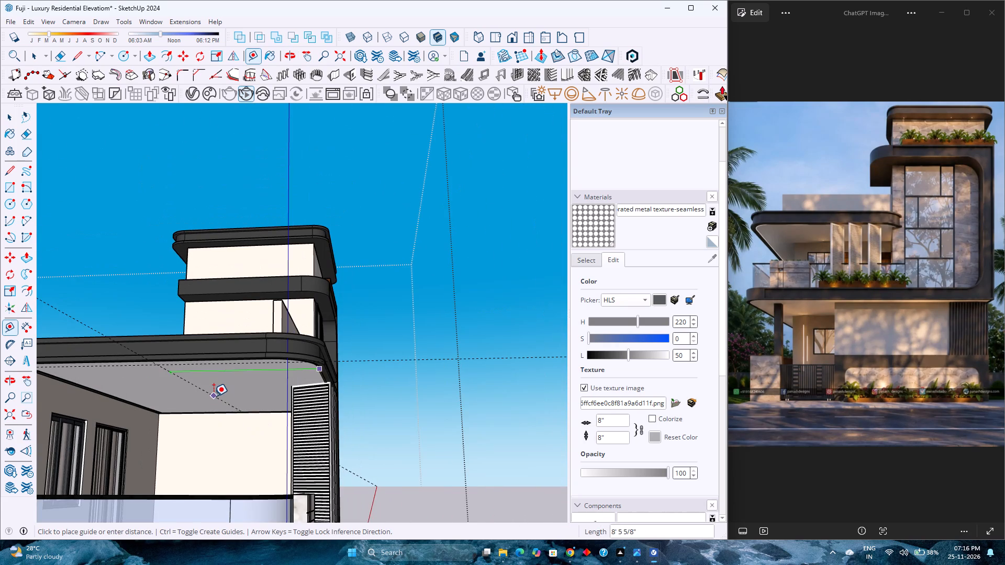
pyautogui.press('Right')
pyautogui.press('Left')
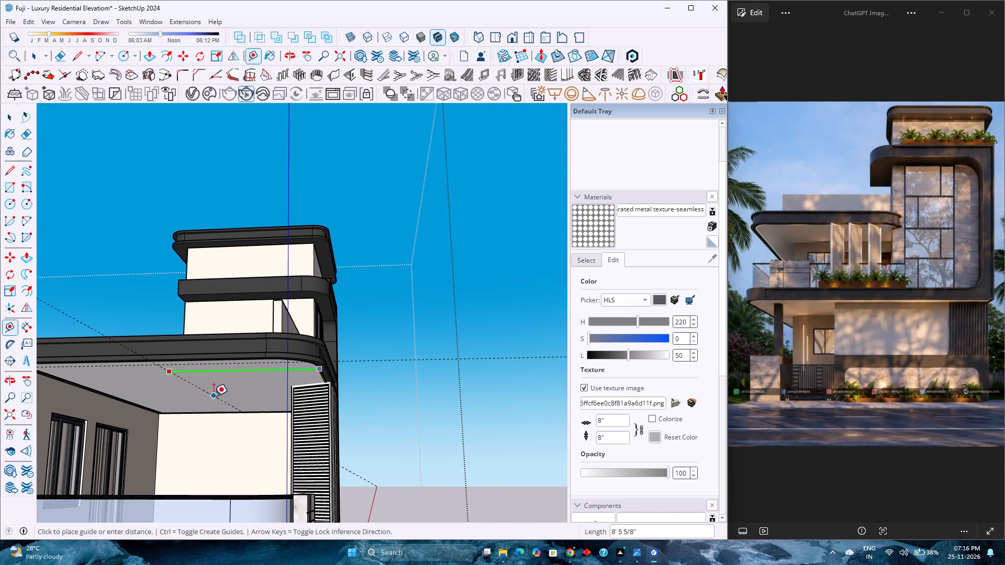
pyautogui.moveTo(210, 419); pyautogui.dragTo(267, 429, button='middle')
pyautogui.middleClick(267, 429)
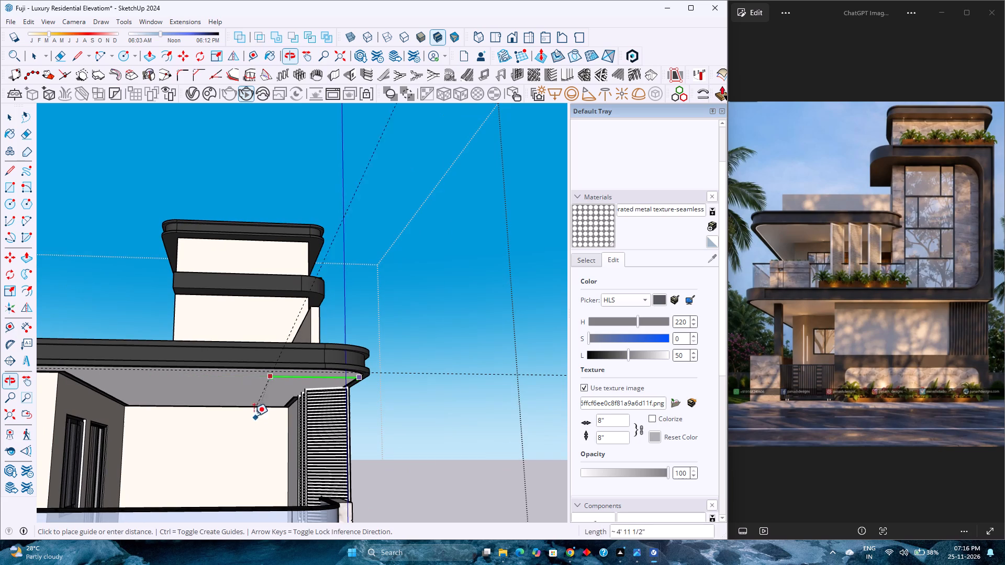
pyautogui.click(208, 408)
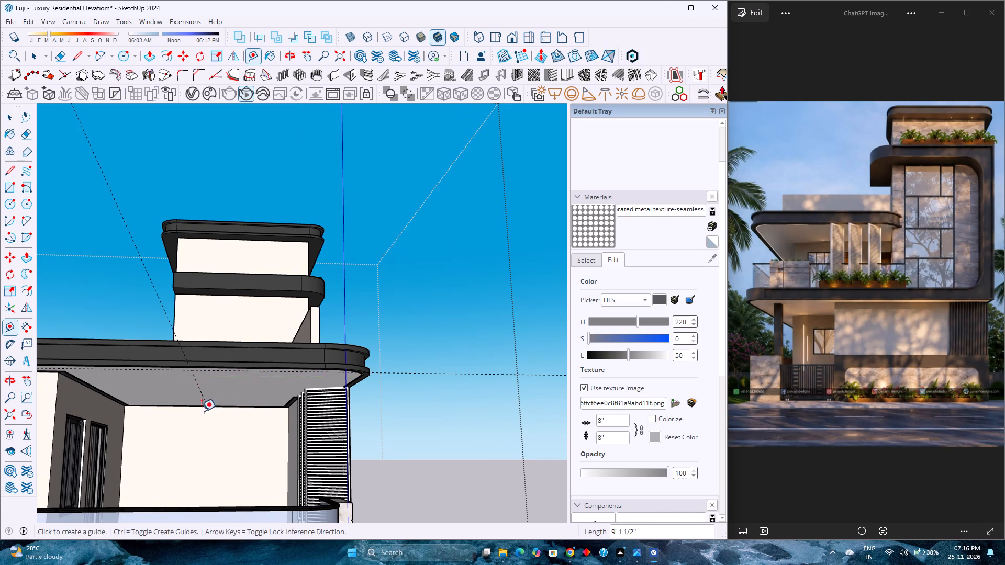
# Place a guide on the balcony soffit 1' 6" in from its inner edge along the recessed wall, measured along the red axis.
pyautogui.moveTo(201, 412); pyautogui.dragTo(161, 349, button='middle')
pyautogui.scroll(-3, 175, 344)
pyautogui.scroll(9, 182, 360)
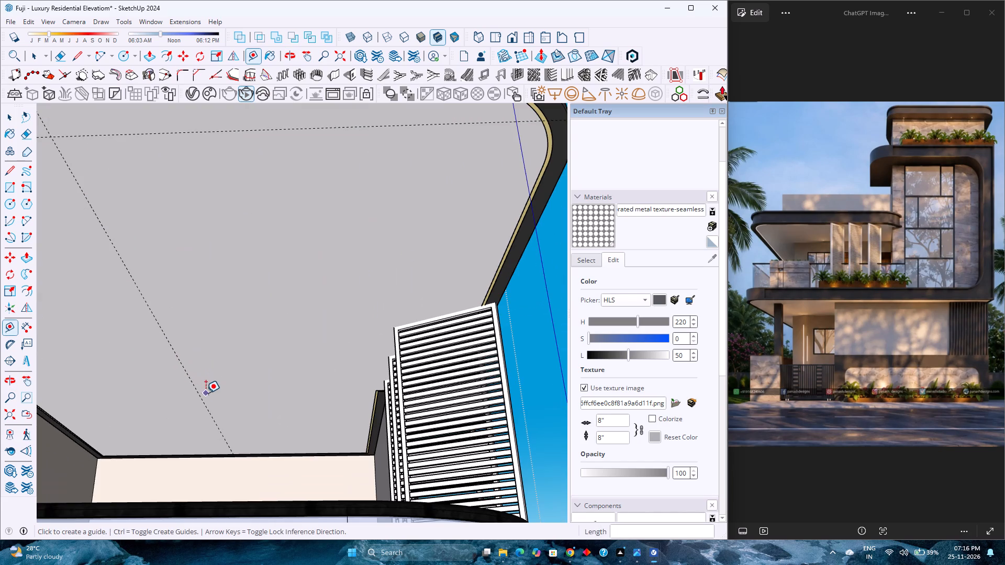
pyautogui.scroll(8, 242, 458)
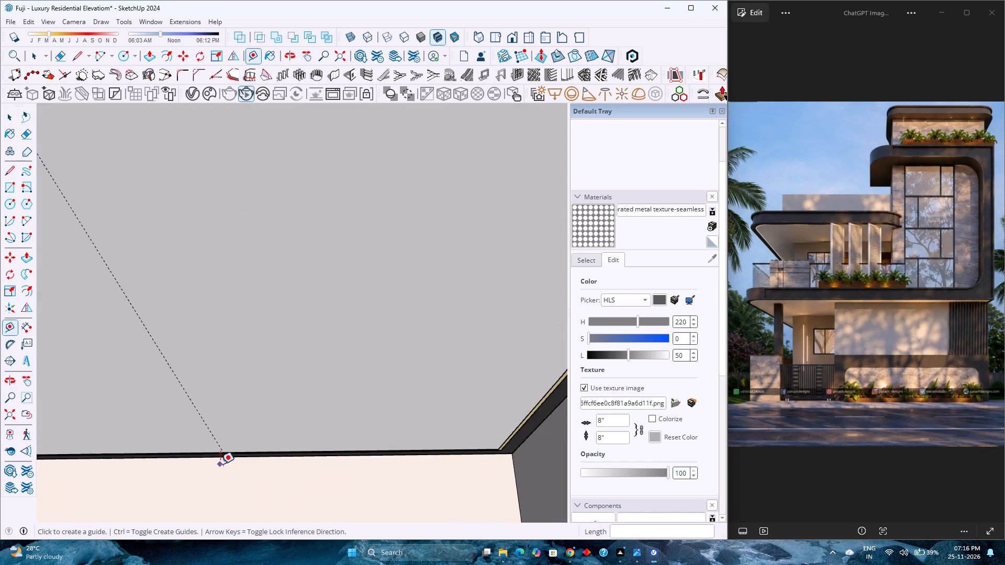
pyautogui.scroll(3, 220, 464)
pyautogui.moveTo(217, 454); pyautogui.dragTo(370, 440, button='middle')
pyautogui.middleClick(370, 440)
pyautogui.scroll(8, 221, 411)
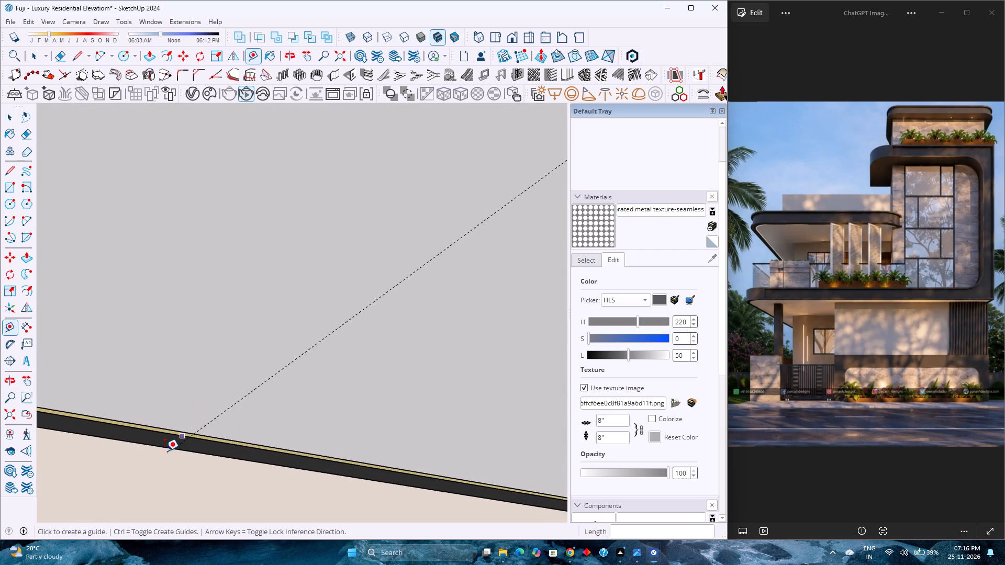
pyautogui.scroll(3, 165, 451)
pyautogui.moveTo(164, 451); pyautogui.dragTo(386, 478, button='middle')
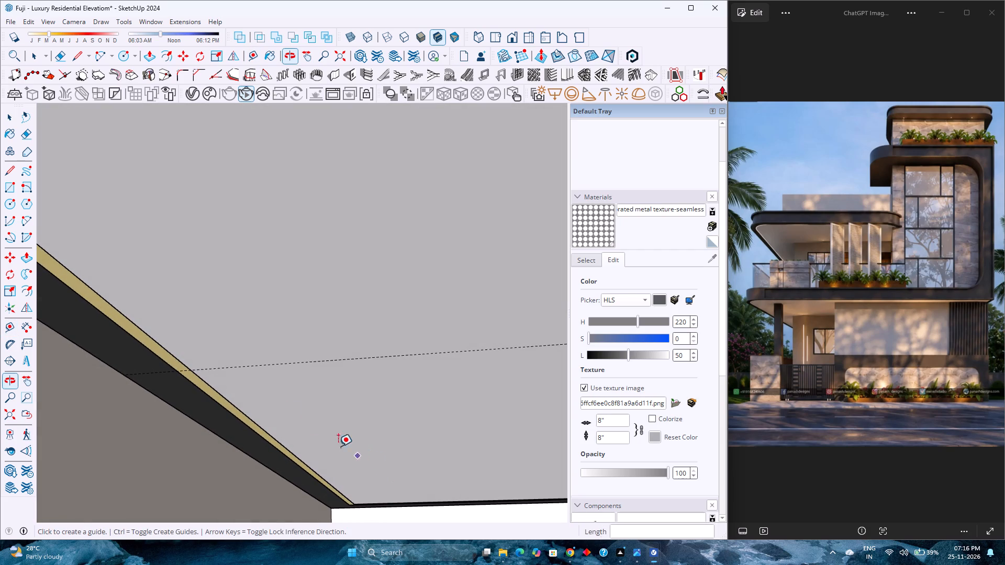
pyautogui.click(148, 344)
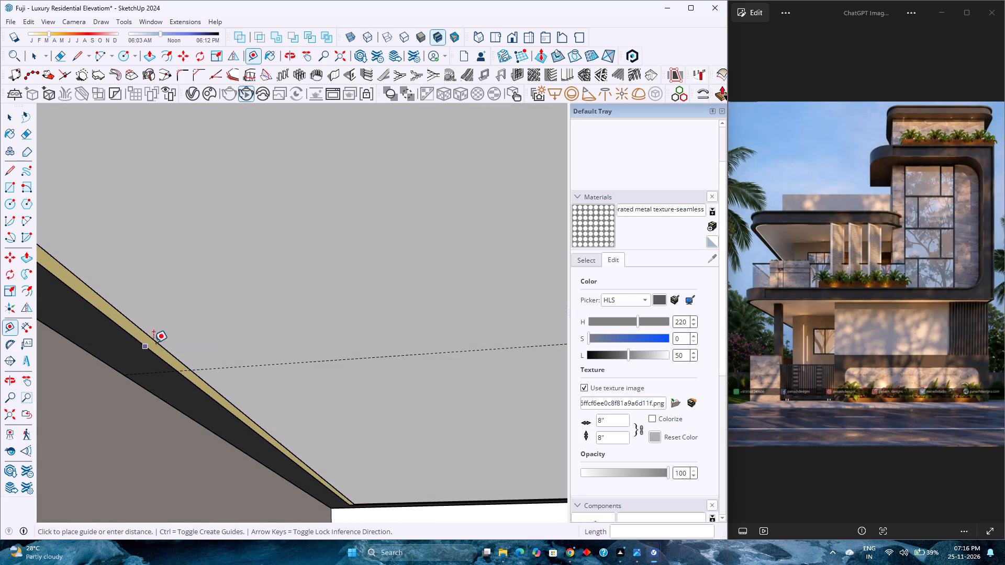
pyautogui.press('1')
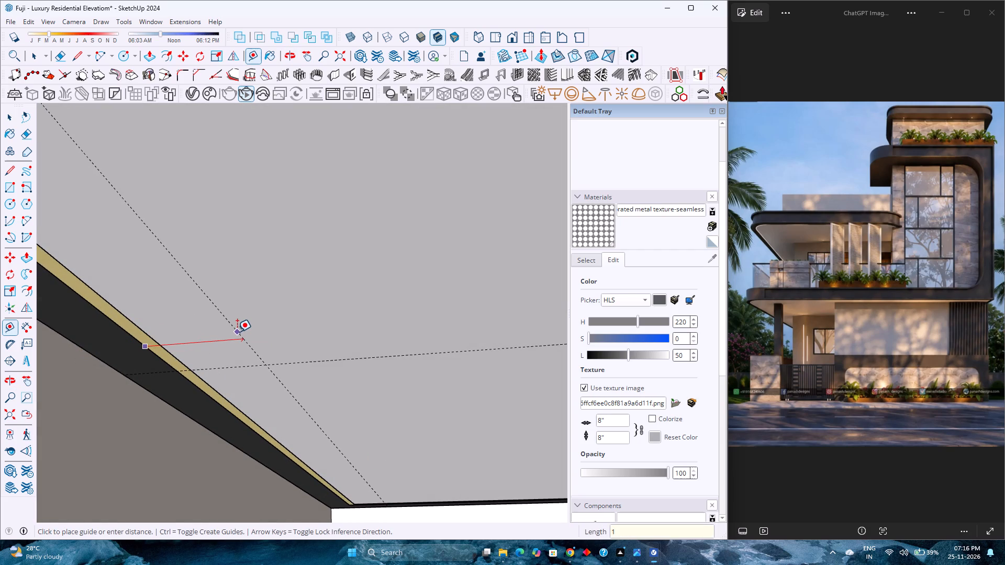
pyautogui.press("'")
pyautogui.press('6')
pyautogui.press('Return')
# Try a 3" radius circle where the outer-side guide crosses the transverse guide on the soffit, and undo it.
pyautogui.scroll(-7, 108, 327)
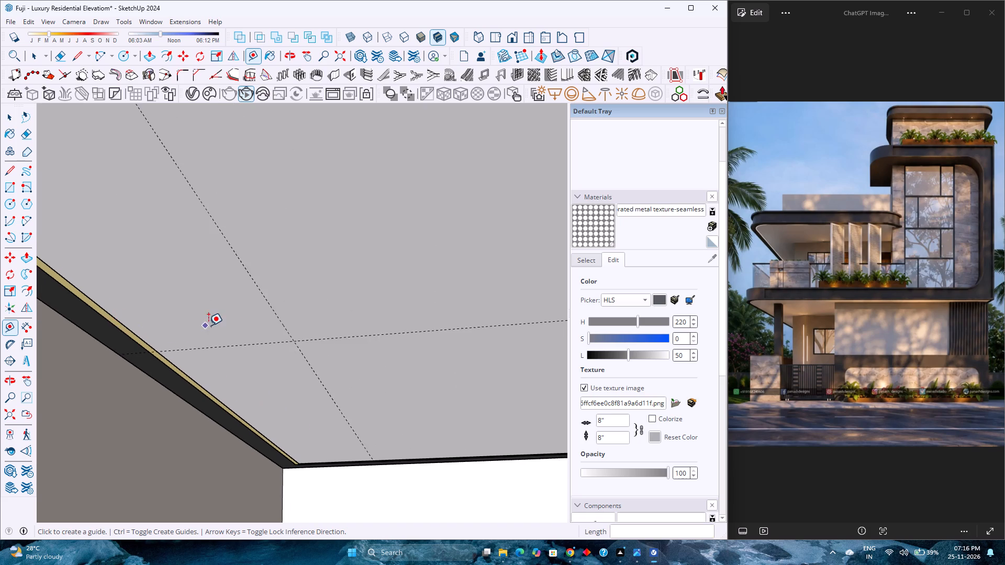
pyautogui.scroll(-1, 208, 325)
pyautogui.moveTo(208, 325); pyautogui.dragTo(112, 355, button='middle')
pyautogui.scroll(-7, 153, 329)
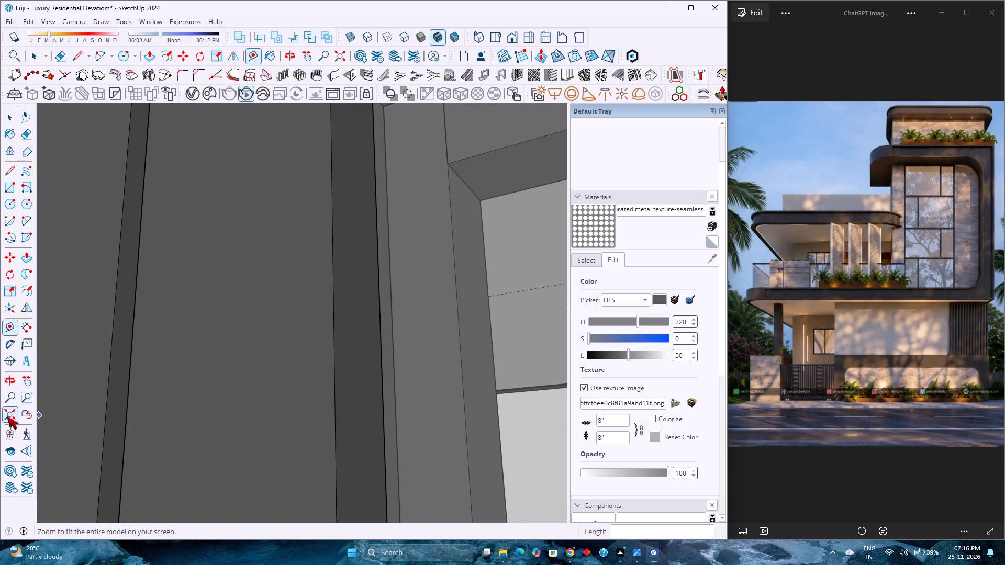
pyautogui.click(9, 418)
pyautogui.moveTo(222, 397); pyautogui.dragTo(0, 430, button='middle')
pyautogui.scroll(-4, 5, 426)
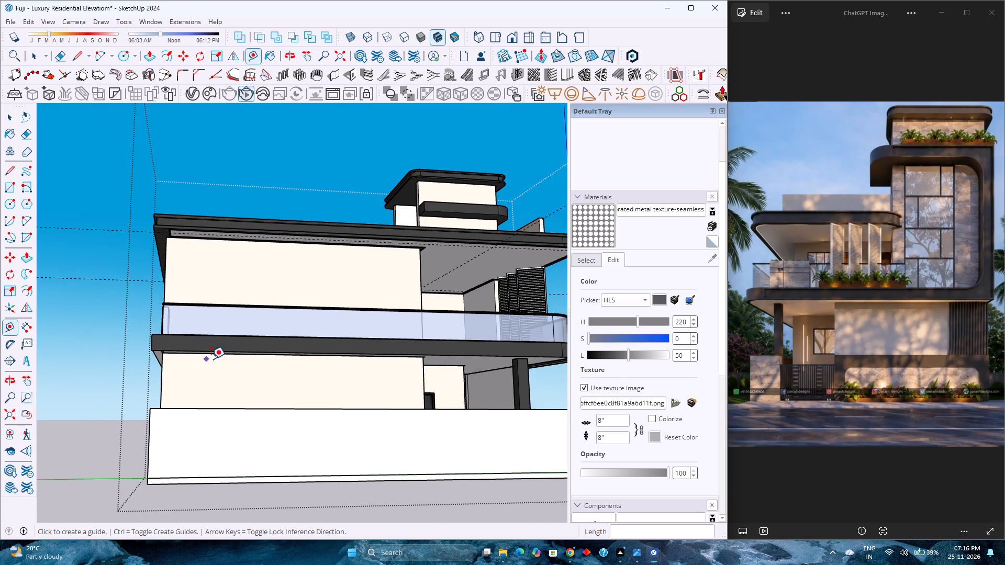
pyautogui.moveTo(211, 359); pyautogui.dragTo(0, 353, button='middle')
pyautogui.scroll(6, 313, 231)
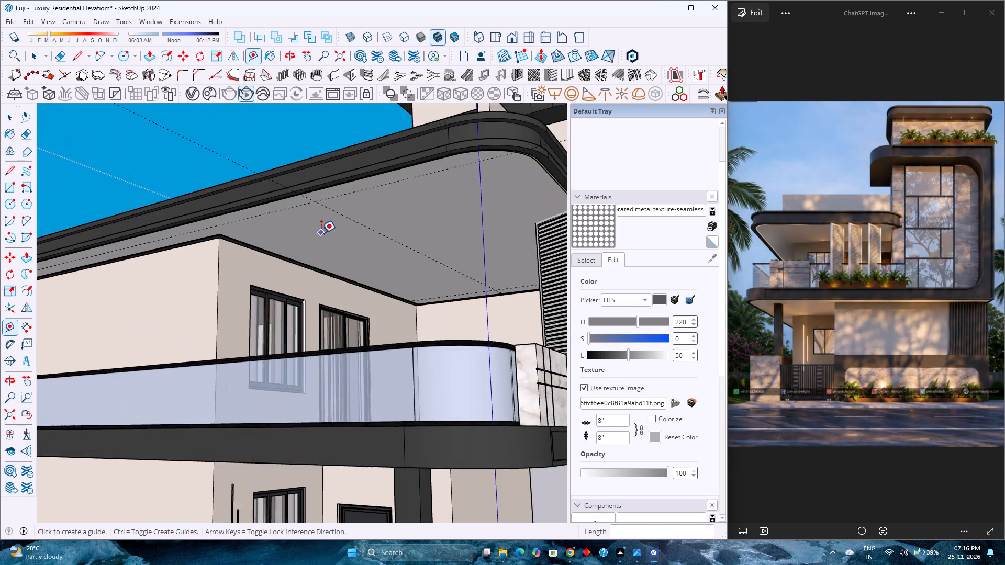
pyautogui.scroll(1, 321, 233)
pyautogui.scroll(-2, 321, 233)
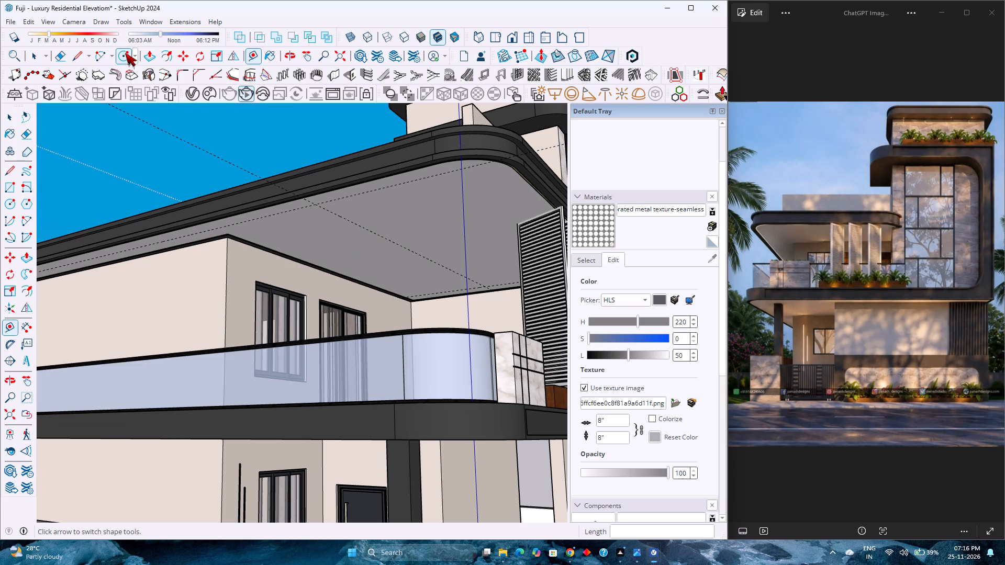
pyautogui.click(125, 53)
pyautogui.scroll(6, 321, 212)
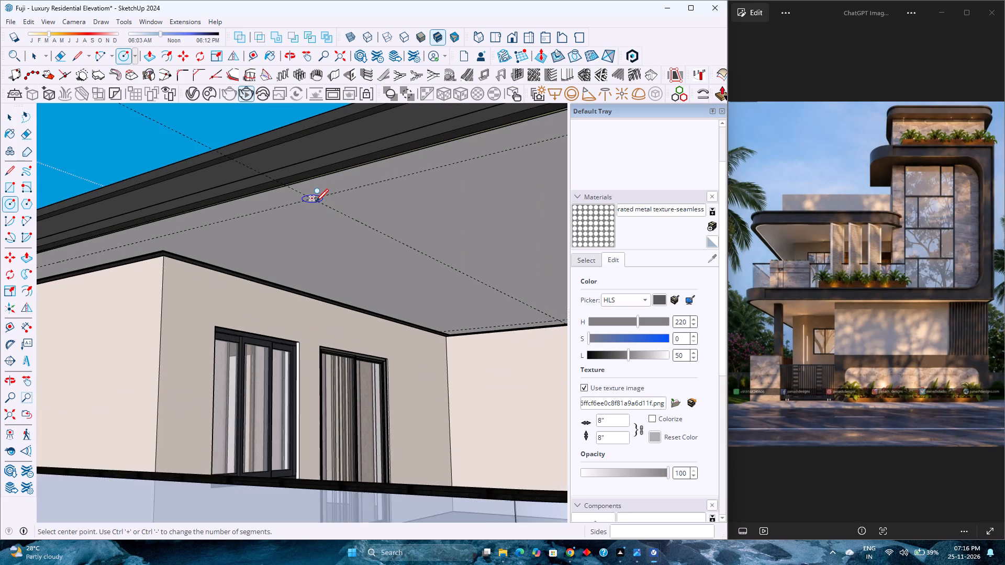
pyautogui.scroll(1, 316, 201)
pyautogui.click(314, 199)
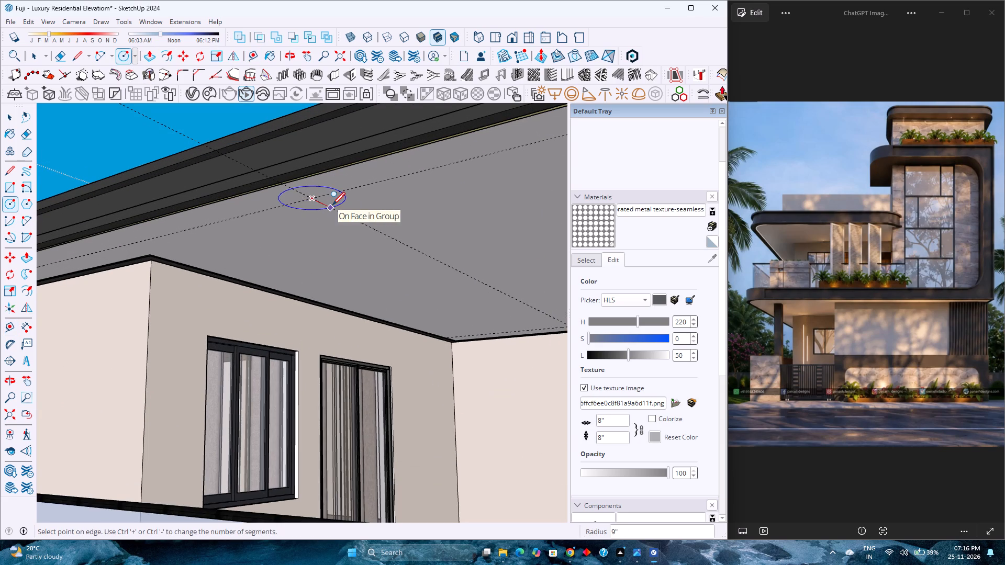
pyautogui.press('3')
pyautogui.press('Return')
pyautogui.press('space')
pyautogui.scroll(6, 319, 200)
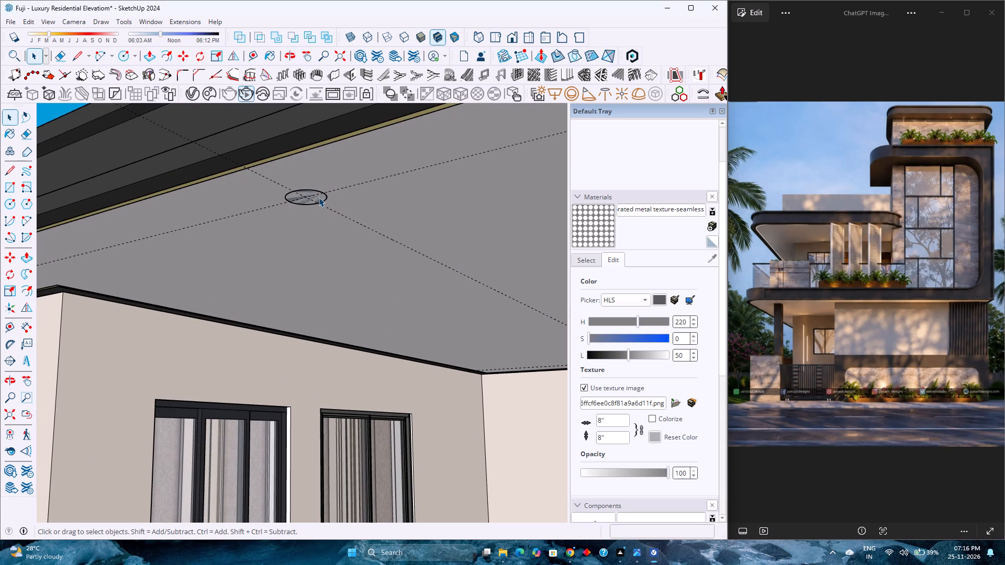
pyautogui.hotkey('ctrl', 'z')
# Open the soffit for editing and place a guide across it 1' 6" in from its narrow rear end edge.
pyautogui.doubleClick(361, 205)
pyautogui.scroll(-8, 361, 205)
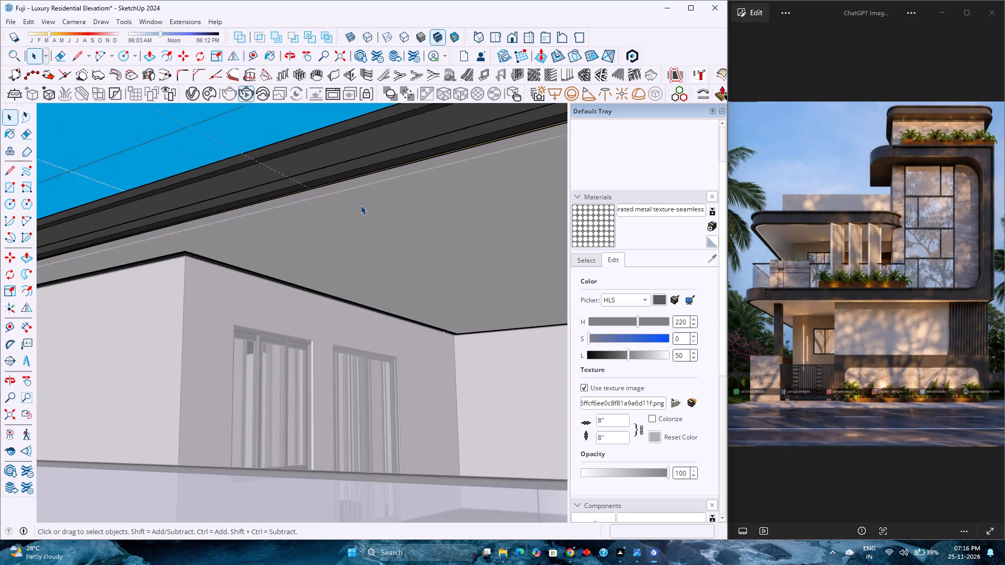
pyautogui.moveTo(353, 231); pyautogui.dragTo(306, 166, button='middle')
pyautogui.keyDown('shift'); pyautogui.moveTo(217, 251); pyautogui.dragTo(377, 250, button='middle'); pyautogui.keyUp('shift')
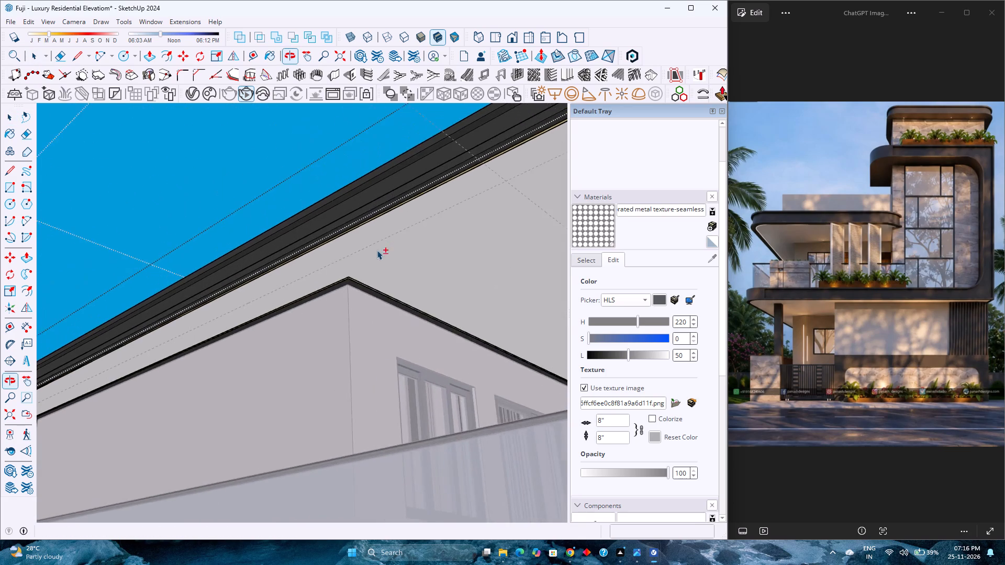
pyautogui.scroll(1, 247, 282)
pyautogui.scroll(-3, 247, 282)
pyautogui.keyDown('shift'); pyautogui.moveTo(191, 317); pyautogui.dragTo(336, 276, button='middle'); pyautogui.keyUp('shift')
pyautogui.keyDown('shift'); pyautogui.scroll(1, 336, 276); pyautogui.keyUp('shift')
pyautogui.scroll(7, 127, 386)
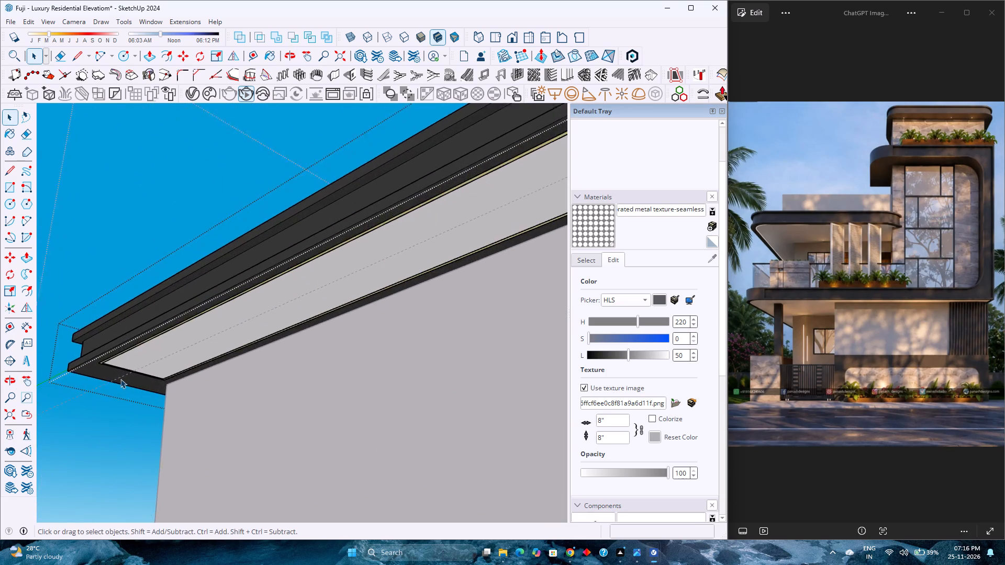
pyautogui.moveTo(121, 375); pyautogui.dragTo(288, 270, button='middle')
pyautogui.scroll(3, 210, 62)
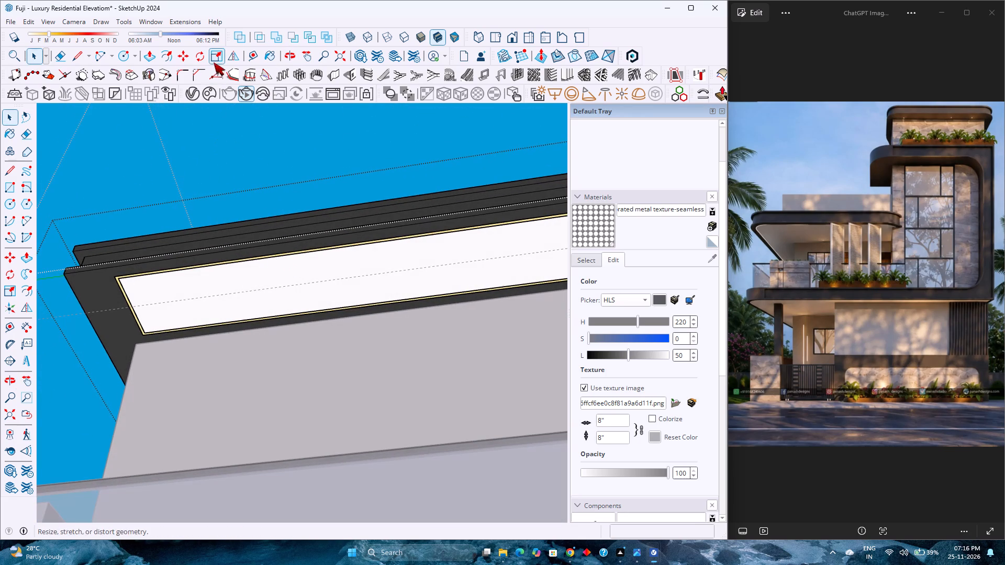
pyautogui.click(247, 55)
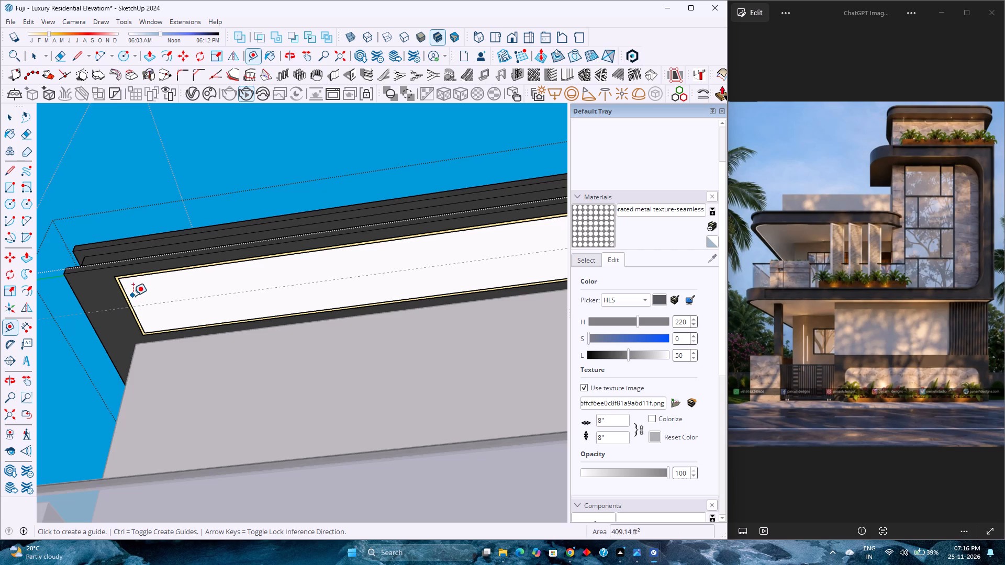
pyautogui.scroll(10, 133, 296)
pyautogui.click(129, 299)
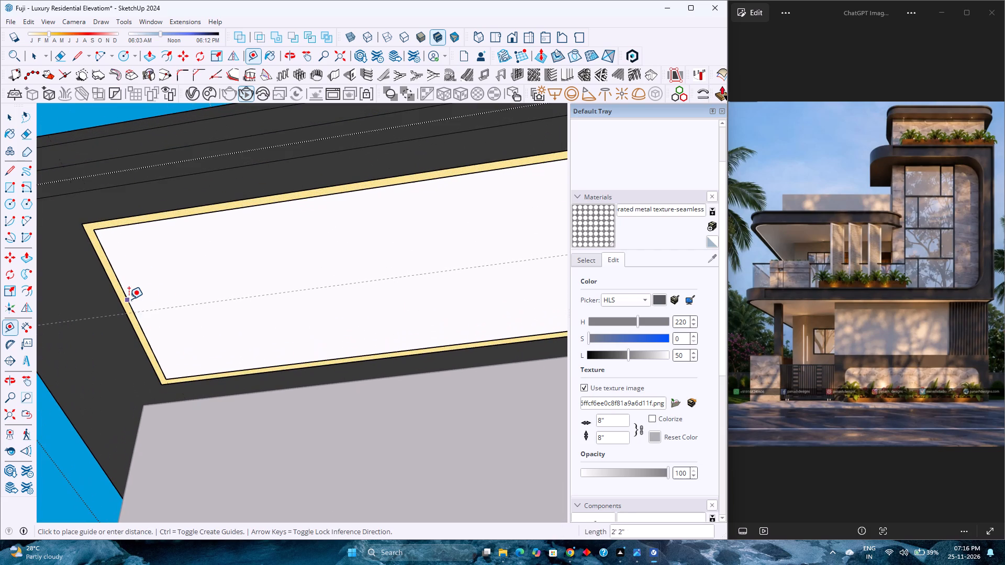
pyautogui.write("1'")
pyautogui.press('6')
pyautogui.press('Return')
# Draw a 3" radius circle on the soffit where the rear-end guide crosses the long outer-side guide.
pyautogui.scroll(-3, 183, 298)
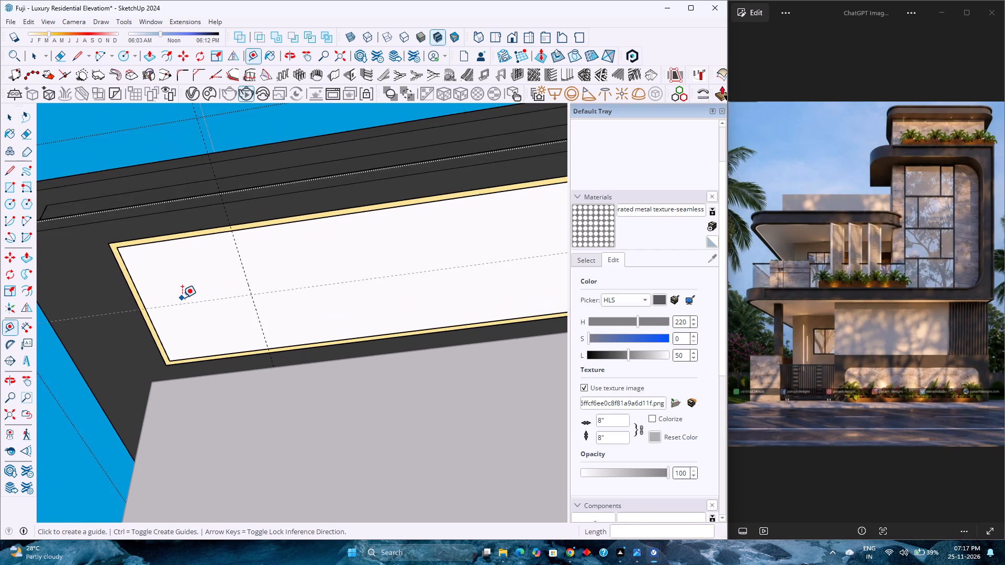
pyautogui.scroll(-3, 182, 298)
pyautogui.press('c')
pyautogui.click(232, 295)
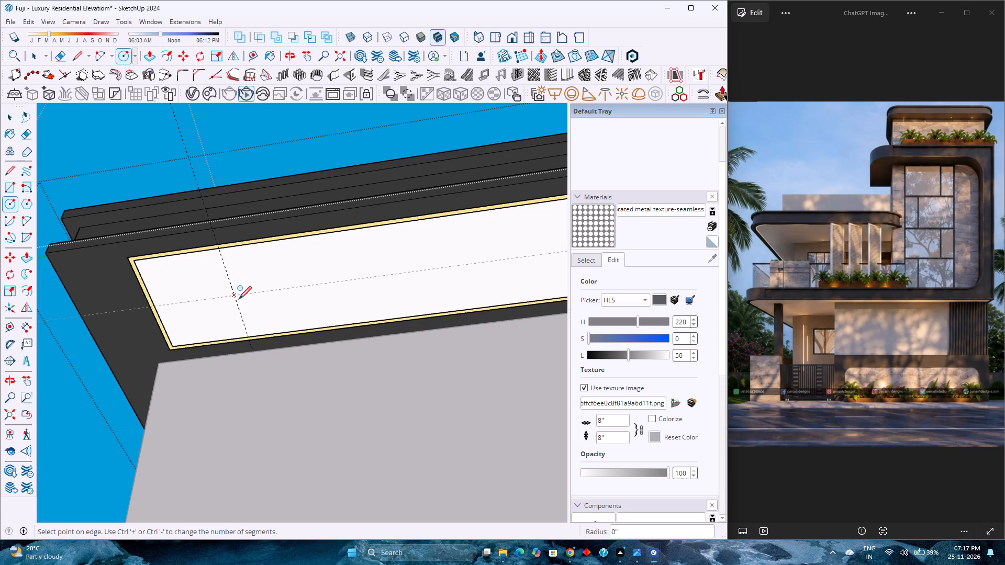
pyautogui.press('3')
pyautogui.press('Return')
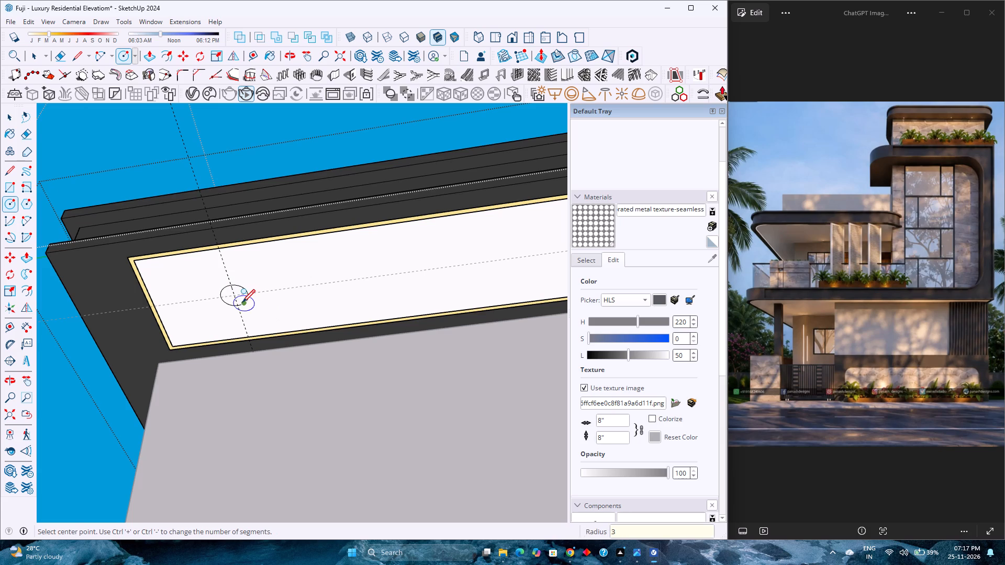
# Smooth the new soffit circle by setting its segment count to 240.
pyautogui.scroll(3, 241, 301)
pyautogui.press('space')
pyautogui.click(247, 302)
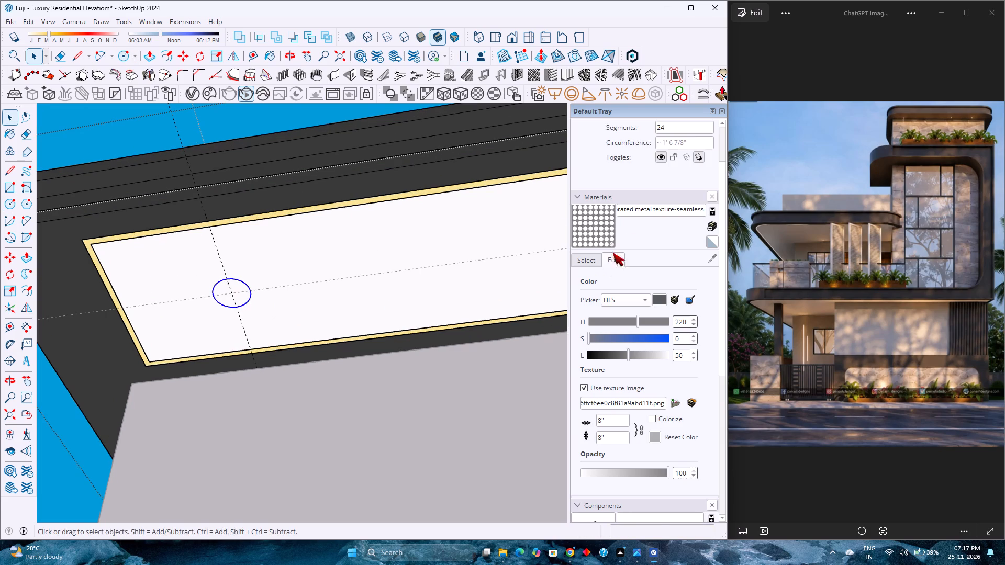
pyautogui.scroll(3, 672, 167)
pyautogui.click(680, 195)
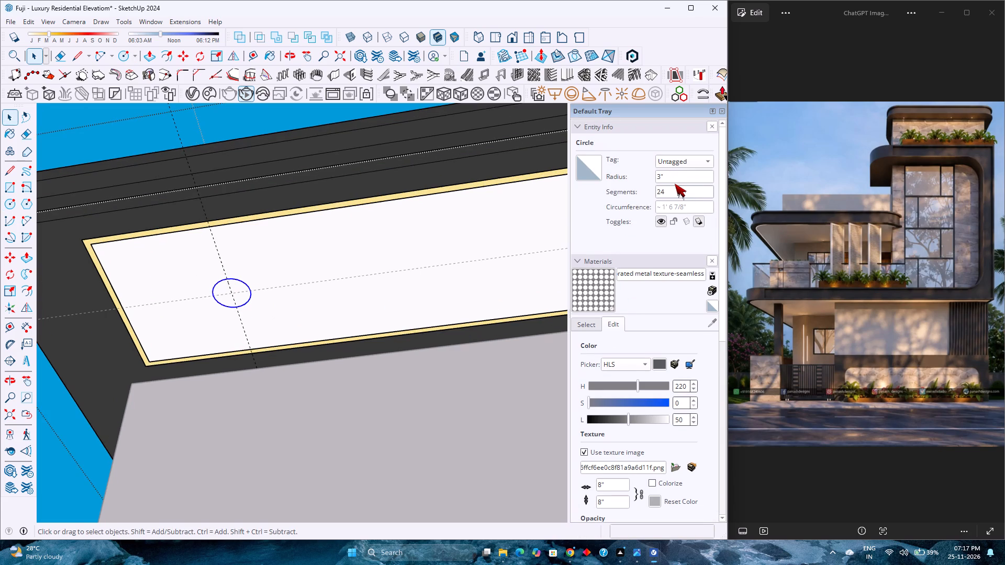
pyautogui.press('0')
pyautogui.press('Return')
# Copy the circle's face from its centre 29' 6 1/2" along the outer-side guide to the intersection with the front transverse guide.
pyautogui.click(244, 296)
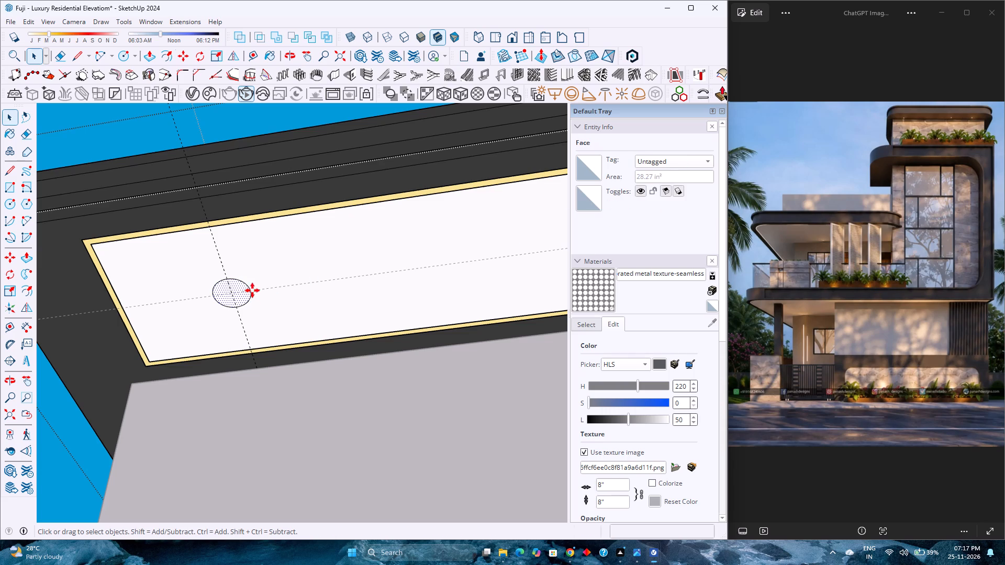
pyautogui.press('m')
pyautogui.click(233, 291)
pyautogui.scroll(-6, 260, 310)
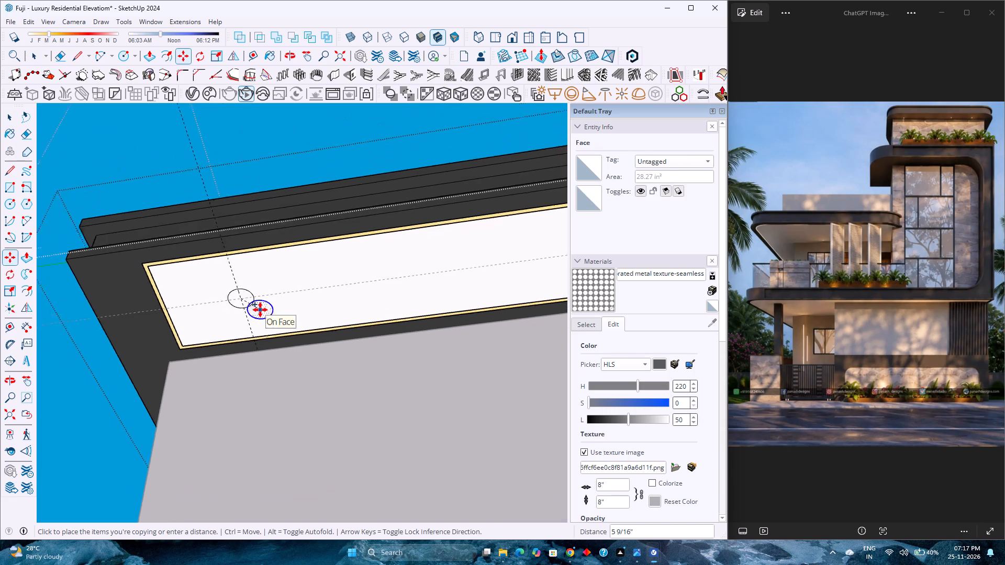
pyautogui.scroll(-5, 260, 310)
pyautogui.keyDown('shift'); pyautogui.moveTo(323, 299); pyautogui.dragTo(151, 325, button='middle'); pyautogui.keyUp('shift')
pyautogui.scroll(-7, 150, 325)
pyautogui.keyDown('shift'); pyautogui.moveTo(240, 334); pyautogui.dragTo(212, 345, button='middle'); pyautogui.keyUp('shift')
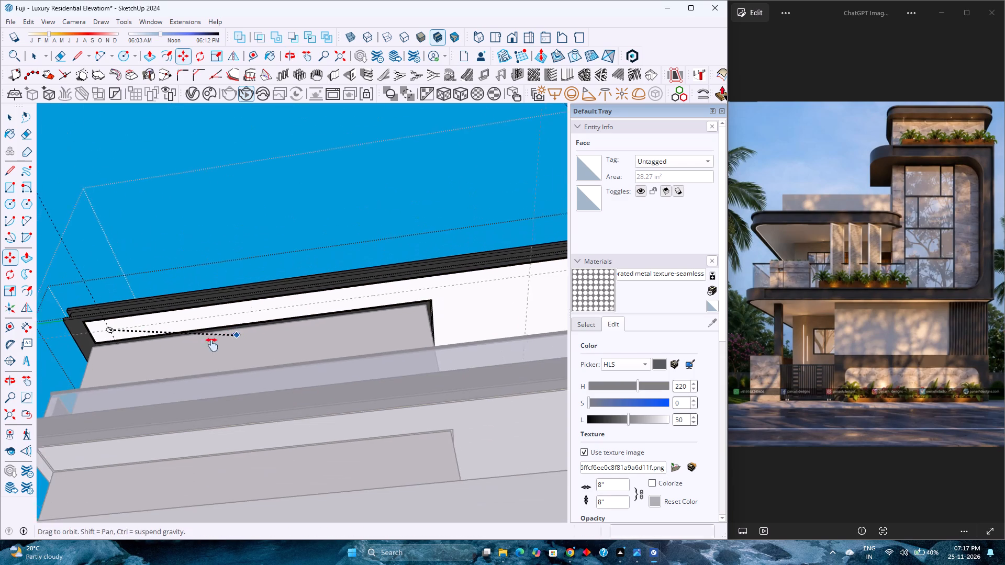
pyautogui.keyDown('shift'); pyautogui.moveTo(212, 345); pyautogui.dragTo(109, 366, button='middle'); pyautogui.keyUp('shift')
pyautogui.scroll(-3, 184, 357)
pyautogui.scroll(3, 324, 341)
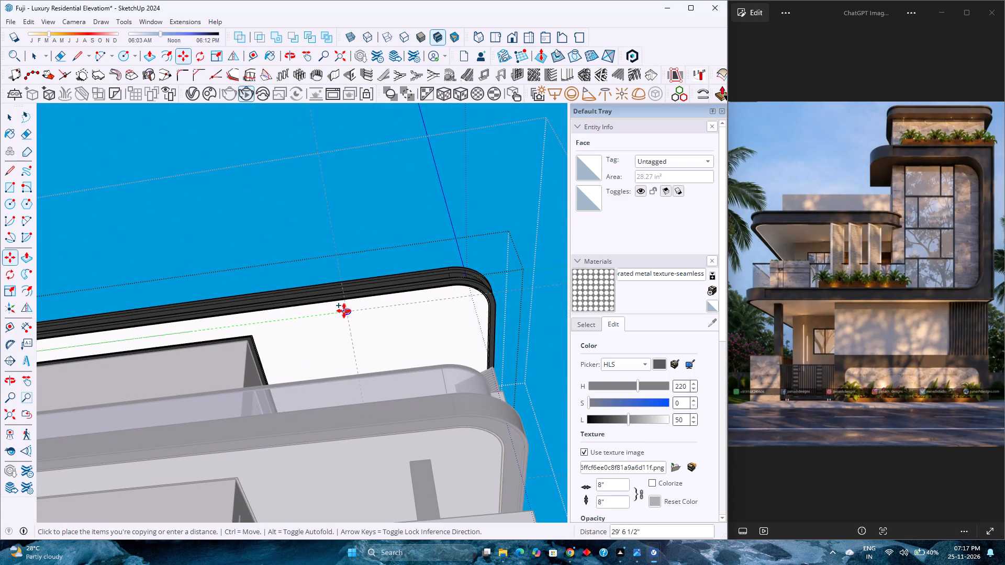
pyautogui.scroll(8, 344, 311)
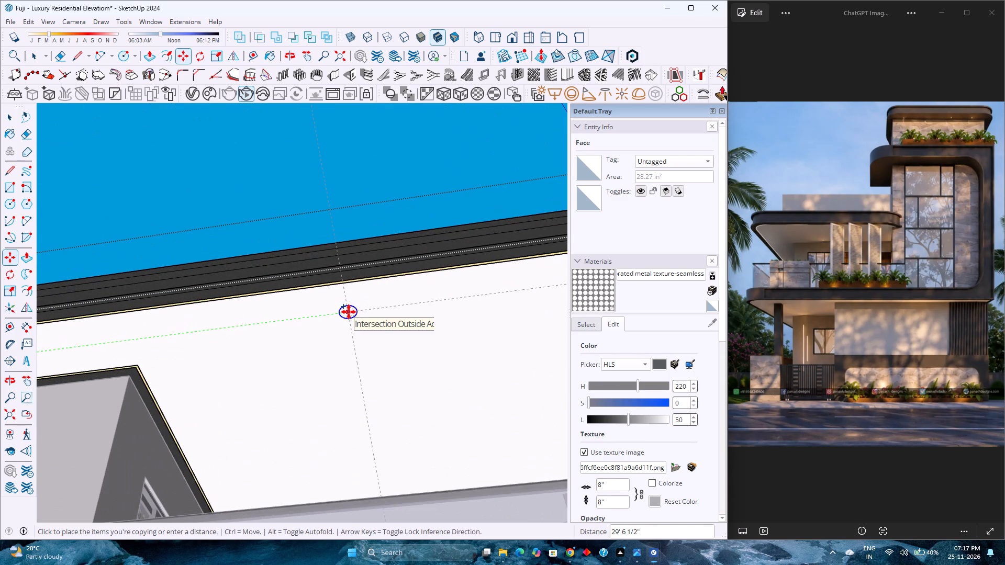
pyautogui.click(349, 312)
# Divide the copy span into three equal intervals, adding evenly spaced circles between the two end circles.
pyautogui.scroll(-3, 348, 340)
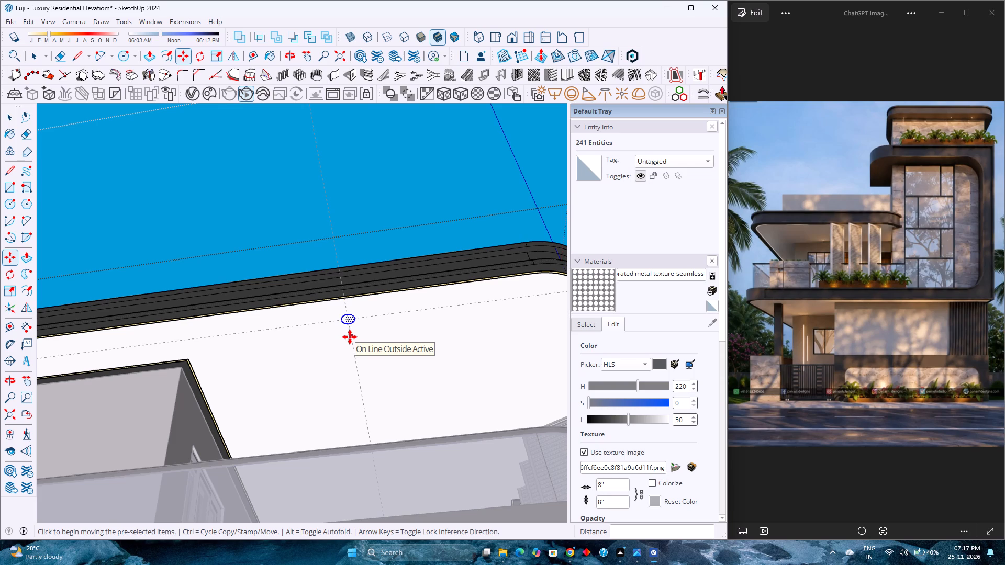
pyautogui.press('/')
pyautogui.press('3')
pyautogui.press('Return')
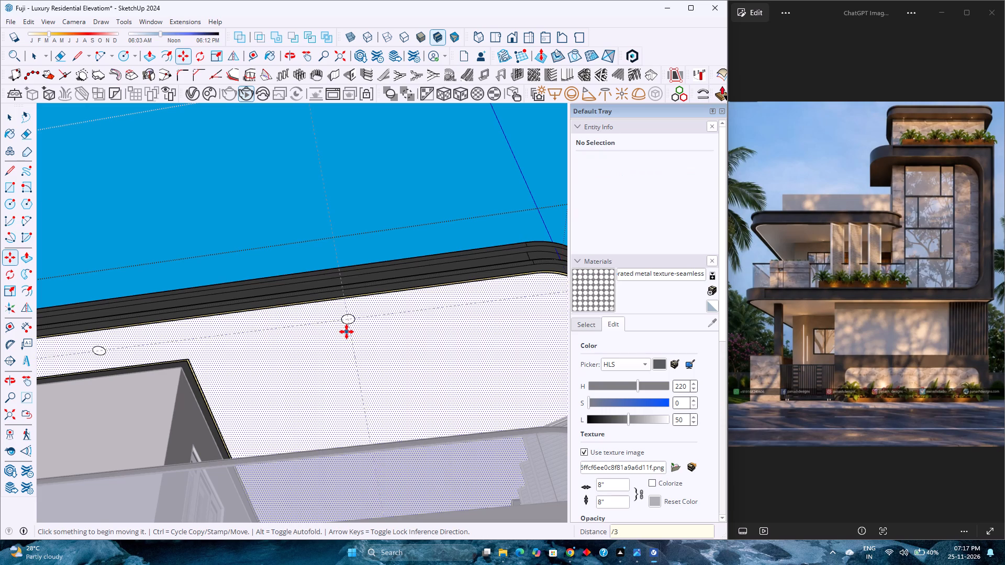
pyautogui.scroll(-7, 344, 331)
pyautogui.scroll(-3, 249, 314)
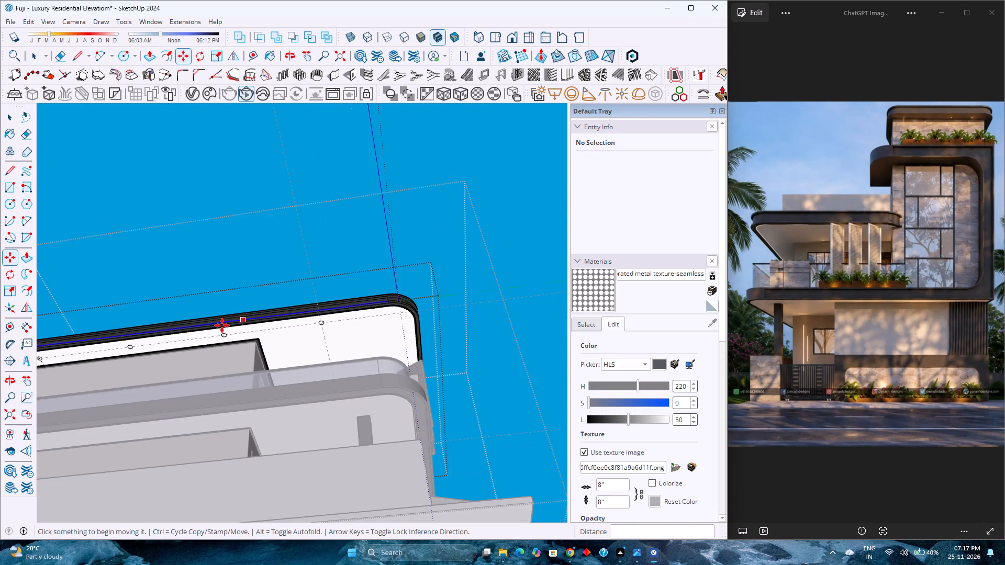
# Copy the face of the circle at the guides' front intersection along the front transverse guide to the guide crossing at its inner end.
pyautogui.moveTo(217, 327); pyautogui.dragTo(389, 350, button='middle')
pyautogui.scroll(-4, 389, 348)
pyautogui.scroll(7, 380, 340)
pyautogui.moveTo(379, 351); pyautogui.dragTo(142, 364, button='middle')
pyautogui.scroll(9, 188, 430)
pyautogui.press('space')
pyautogui.scroll(3, 191, 351)
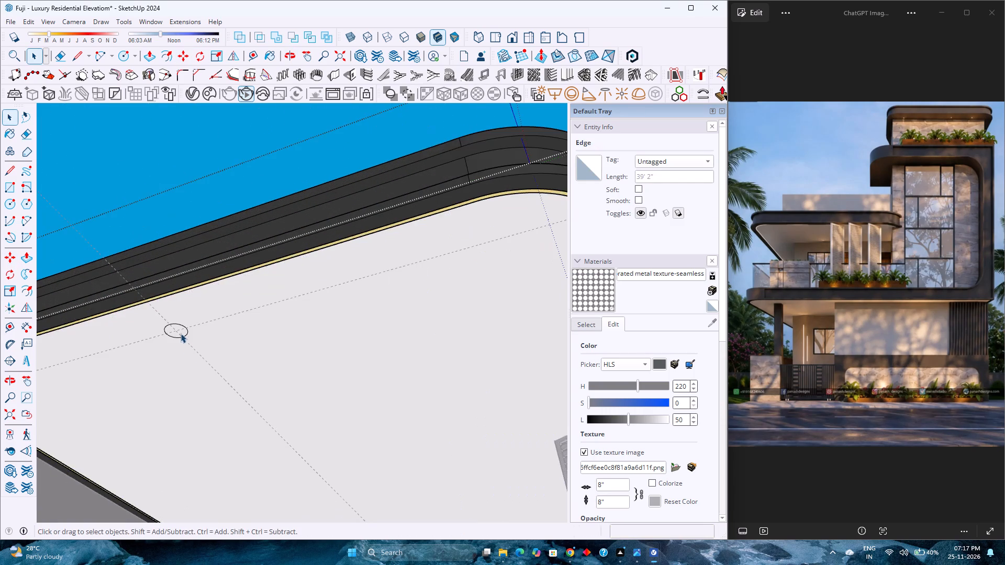
pyautogui.scroll(3, 175, 327)
pyautogui.click(174, 336)
pyautogui.press('m')
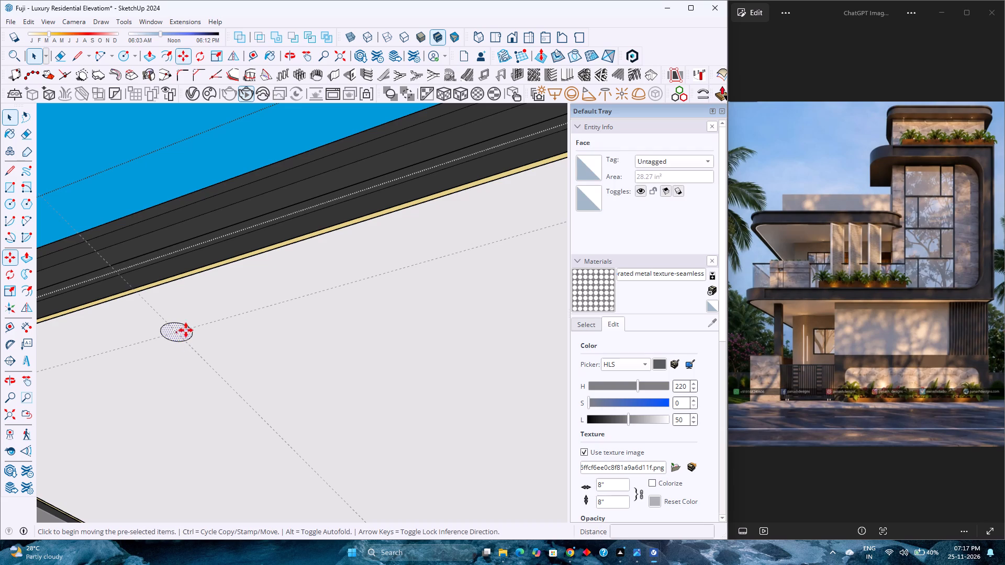
pyautogui.click(175, 333)
pyautogui.scroll(-8, 211, 361)
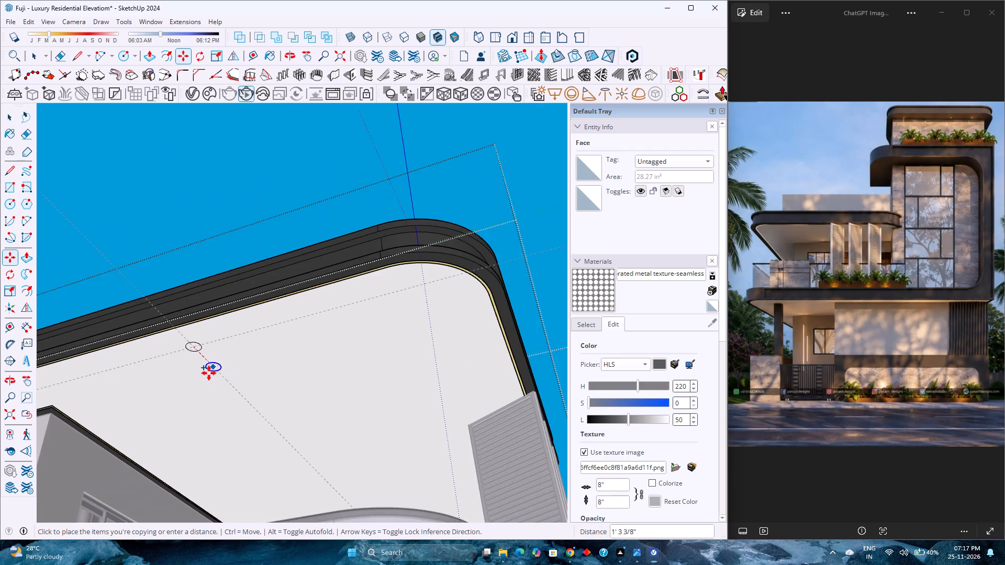
pyautogui.moveTo(209, 374); pyautogui.dragTo(302, 461, button='middle')
pyautogui.scroll(13, 286, 454)
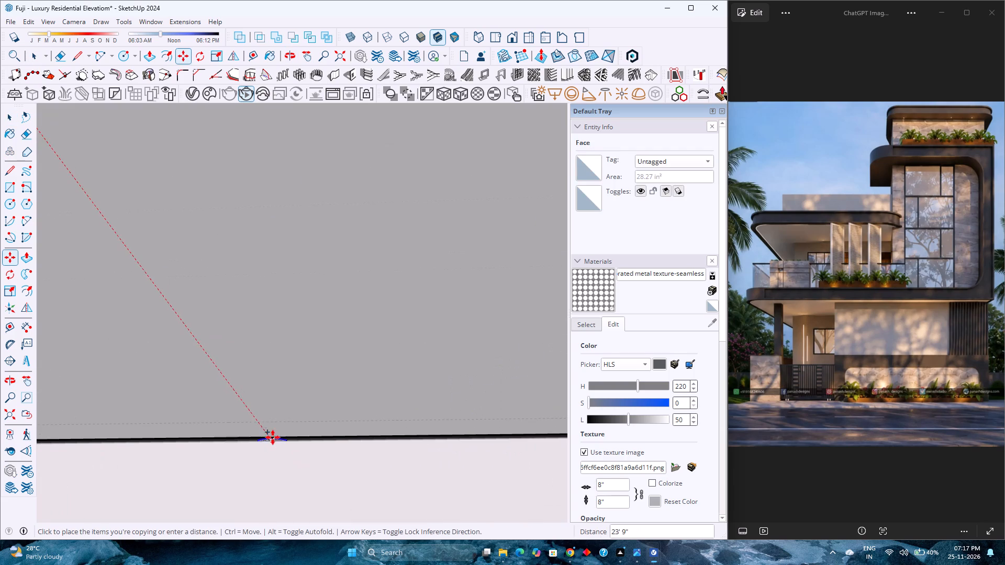
pyautogui.click(261, 424)
pyautogui.scroll(-15, 306, 399)
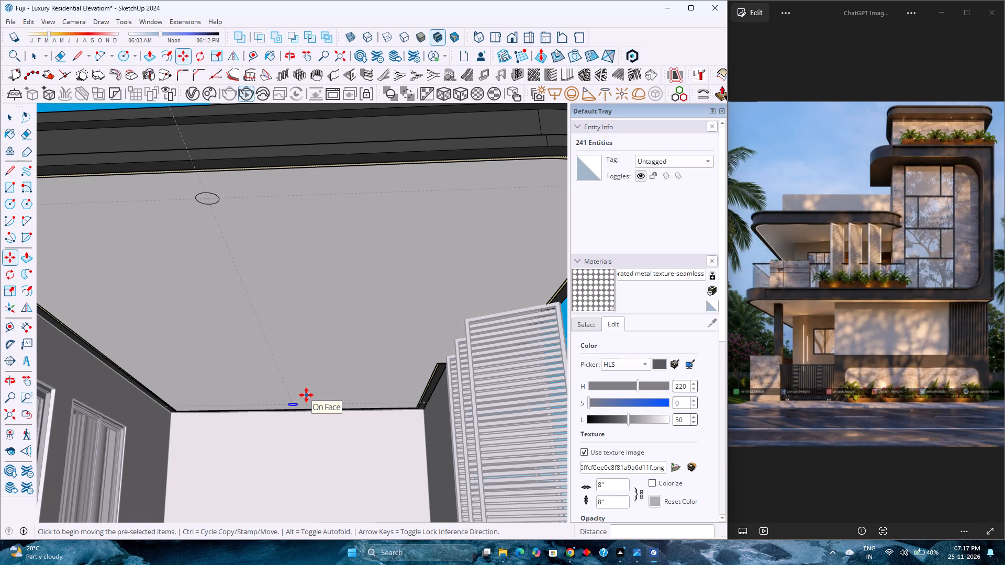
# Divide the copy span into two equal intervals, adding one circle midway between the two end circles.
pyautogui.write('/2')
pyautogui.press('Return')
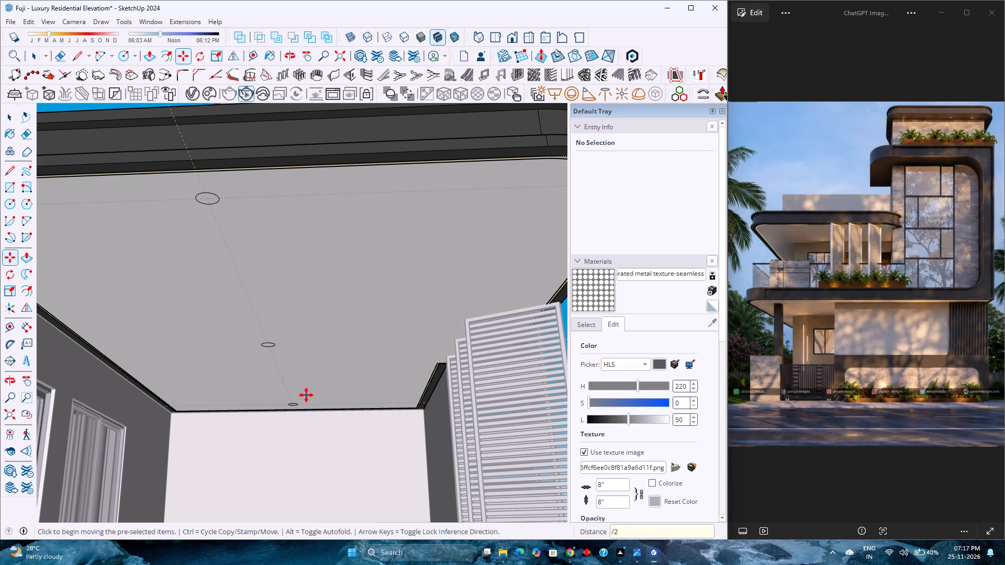
# Divide the transverse copy span into three equal intervals, giving two evenly spaced circles between the end circles.
pyautogui.moveTo(312, 372); pyautogui.dragTo(170, 371, button='middle')
pyautogui.scroll(-4, 170, 371)
pyautogui.keyDown('shift'); pyautogui.moveTo(170, 370); pyautogui.dragTo(408, 347, button='middle'); pyautogui.keyUp('shift')
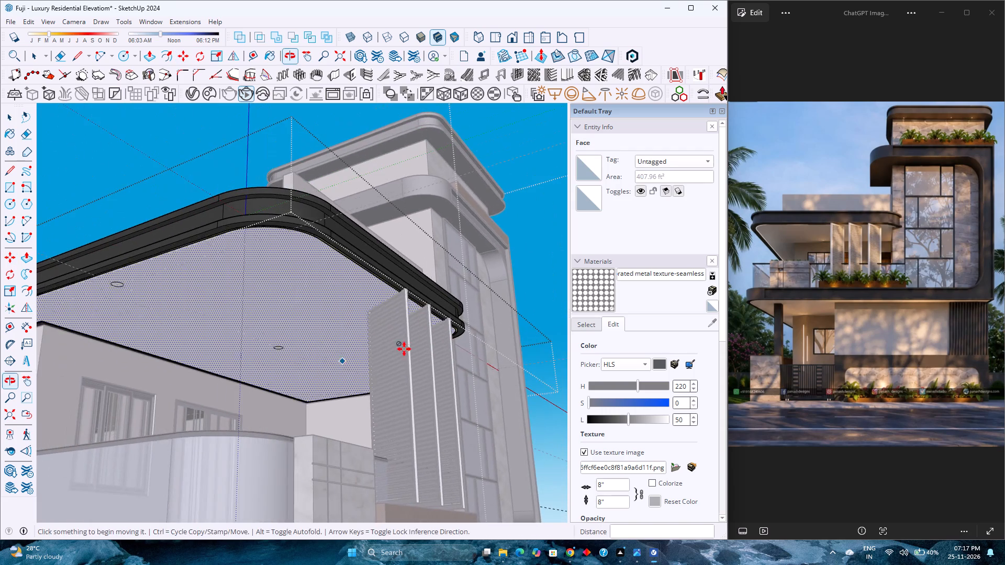
pyautogui.moveTo(339, 348); pyautogui.dragTo(193, 349, button='middle')
pyautogui.keyDown('shift'); pyautogui.moveTo(193, 349); pyautogui.dragTo(526, 365, button='middle'); pyautogui.keyUp('shift')
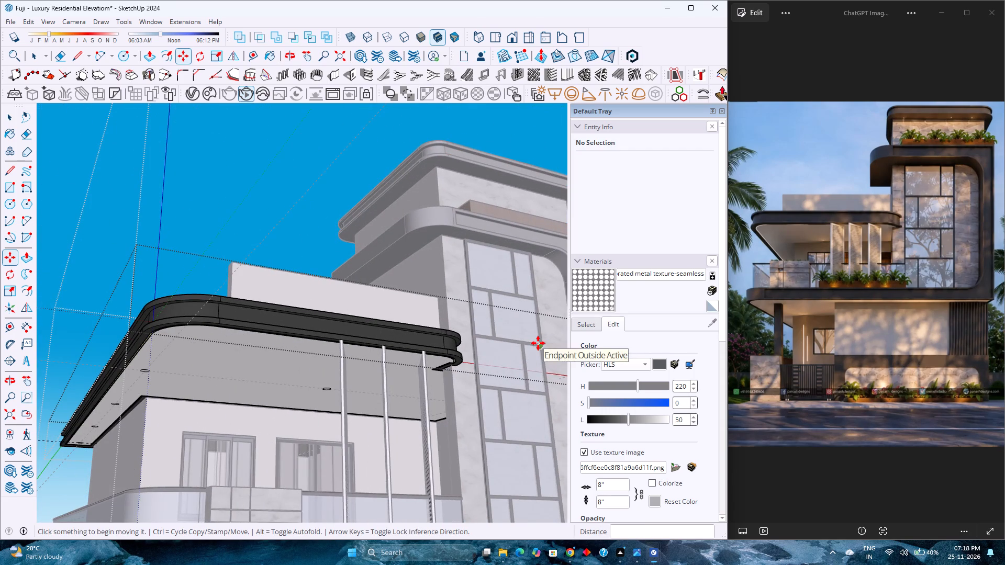
pyautogui.write('/3')
pyautogui.press('Return')
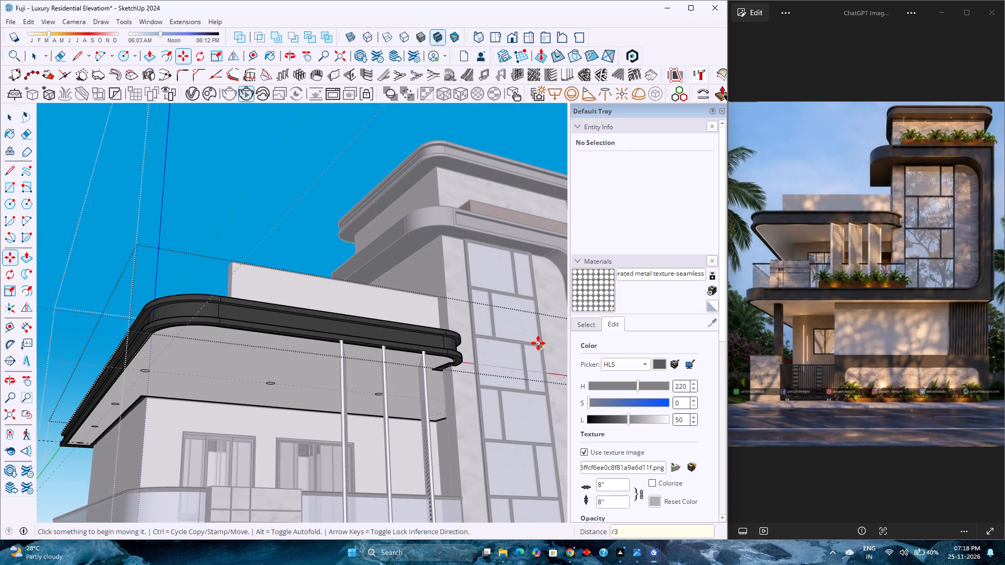
# Push the circle at the crossing of the outer-side and front transverse guides 3" into the soffit.
pyautogui.scroll(-4, 183, 352)
pyautogui.moveTo(197, 403); pyautogui.dragTo(341, 355, button='middle')
pyautogui.middleClick(341, 355)
pyautogui.press('space')
pyautogui.scroll(9, 294, 328)
pyautogui.scroll(3, 332, 349)
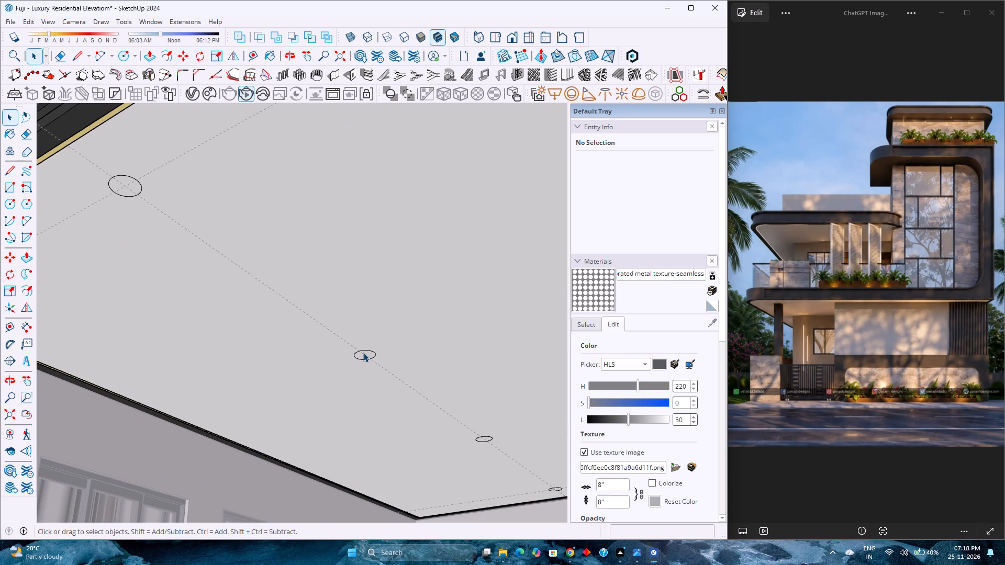
pyautogui.press('p')
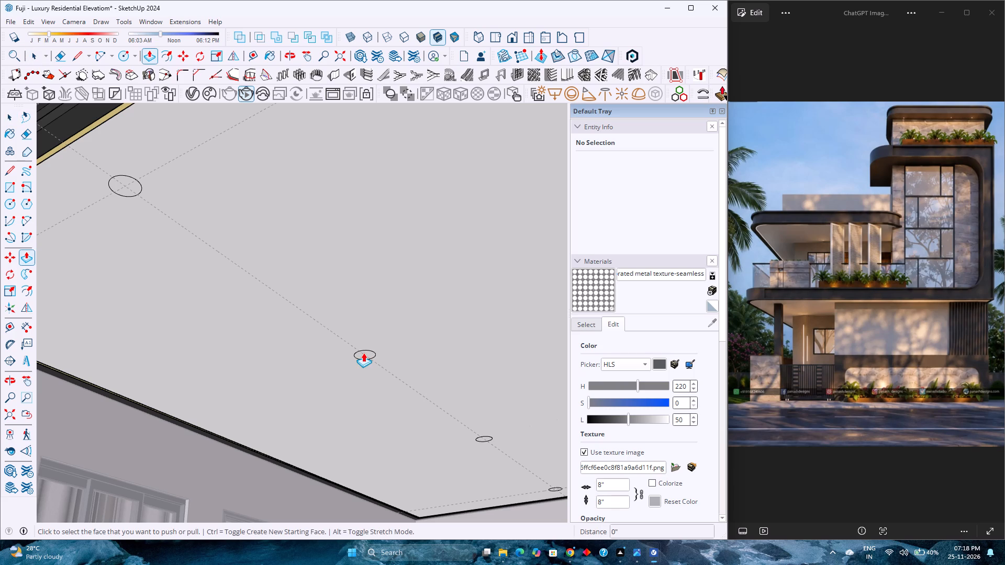
pyautogui.scroll(-3, 363, 359)
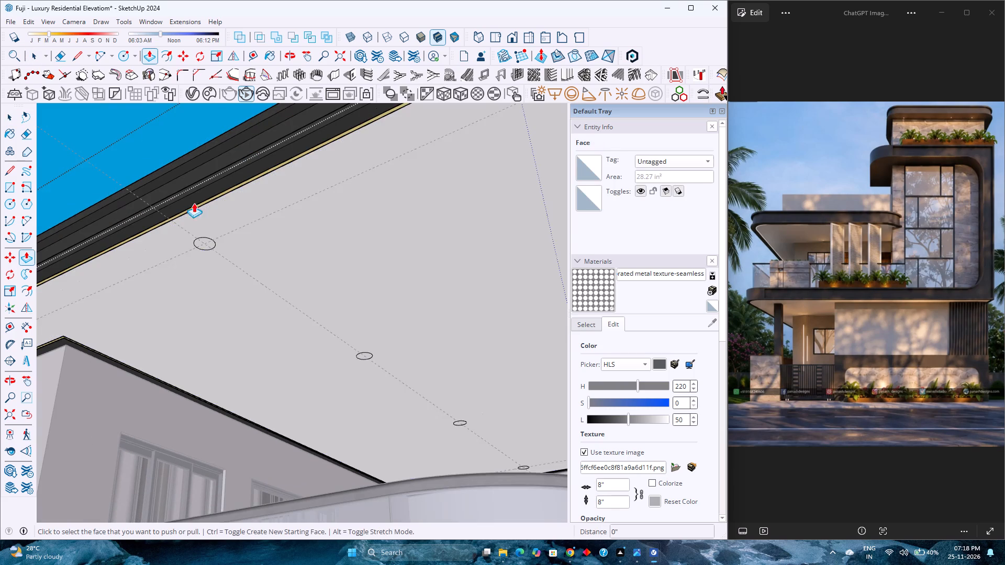
pyautogui.scroll(3, 206, 244)
pyautogui.click(206, 244)
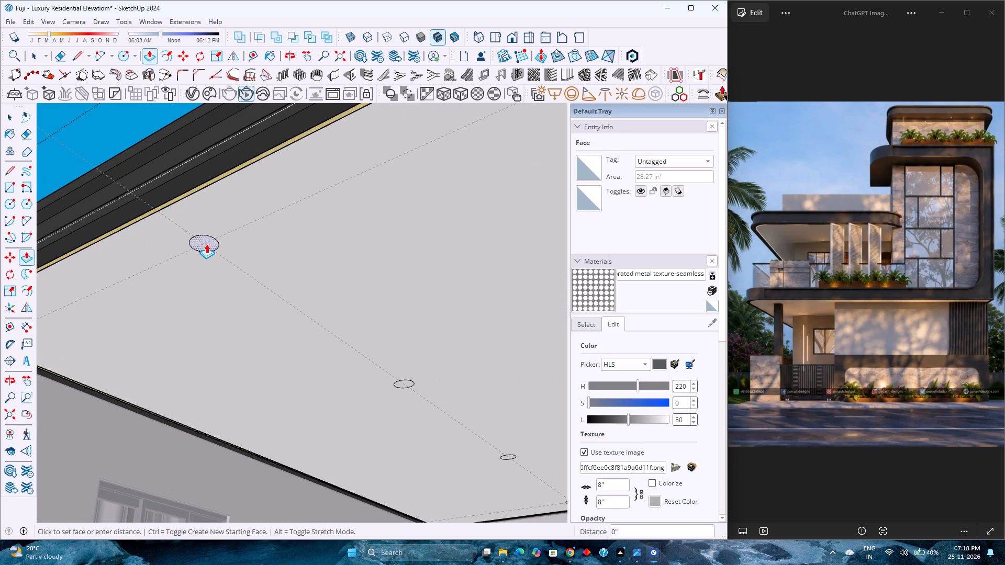
pyautogui.press('3')
pyautogui.press('Return')
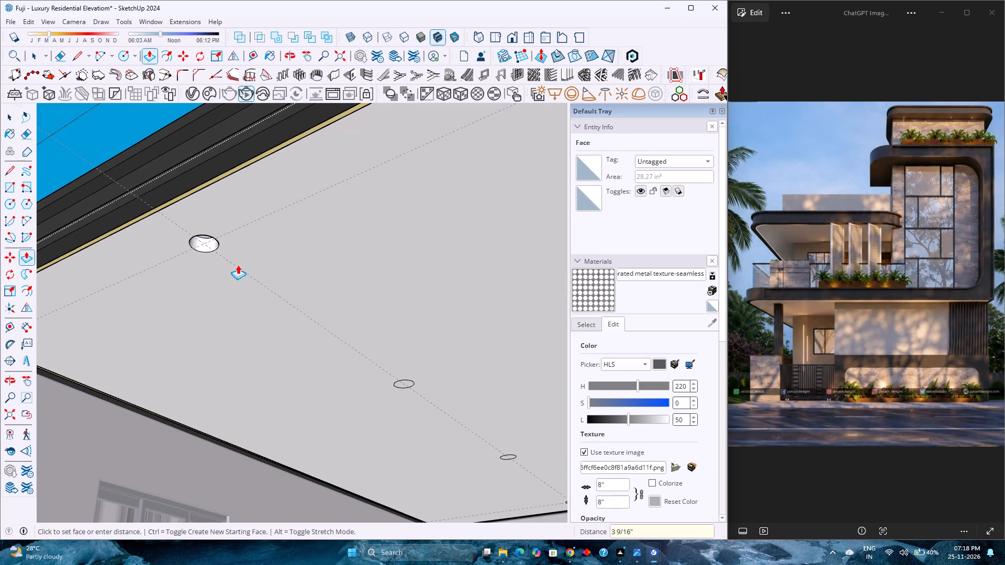
# Repeat the 3" recess on the other three circles along the front transverse guide.
pyautogui.scroll(3, 393, 392)
pyautogui.doubleClick(408, 382)
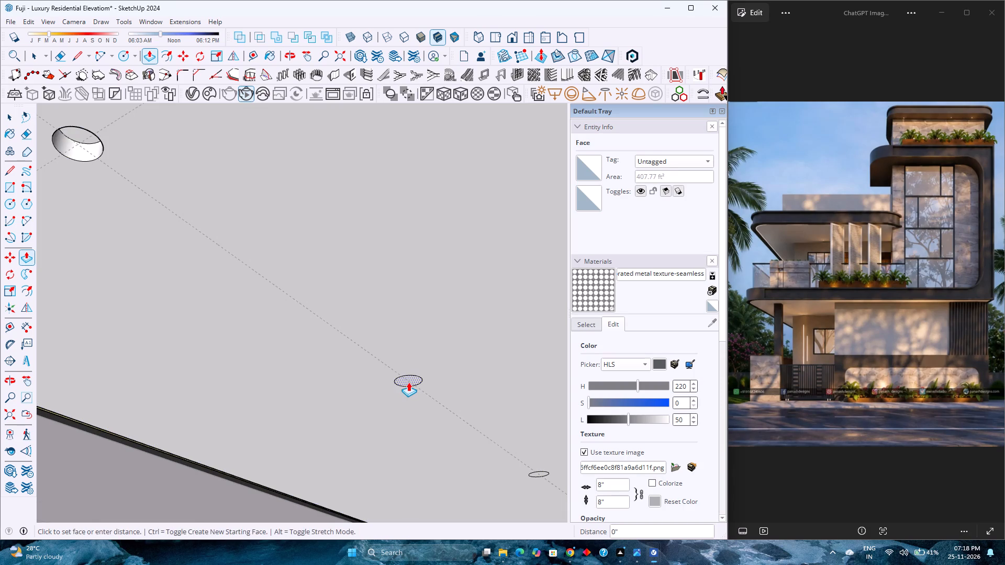
pyautogui.scroll(-2, 393, 398)
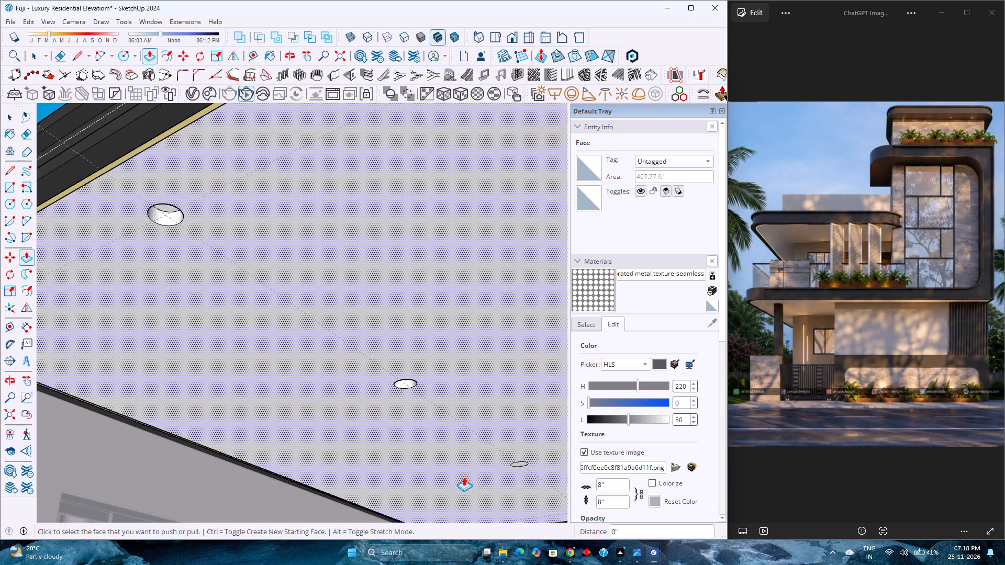
pyautogui.keyDown('shift'); pyautogui.moveTo(451, 455); pyautogui.dragTo(373, 440, button='middle'); pyautogui.keyUp('shift')
pyautogui.scroll(7, 461, 469)
pyautogui.doubleClick(427, 438)
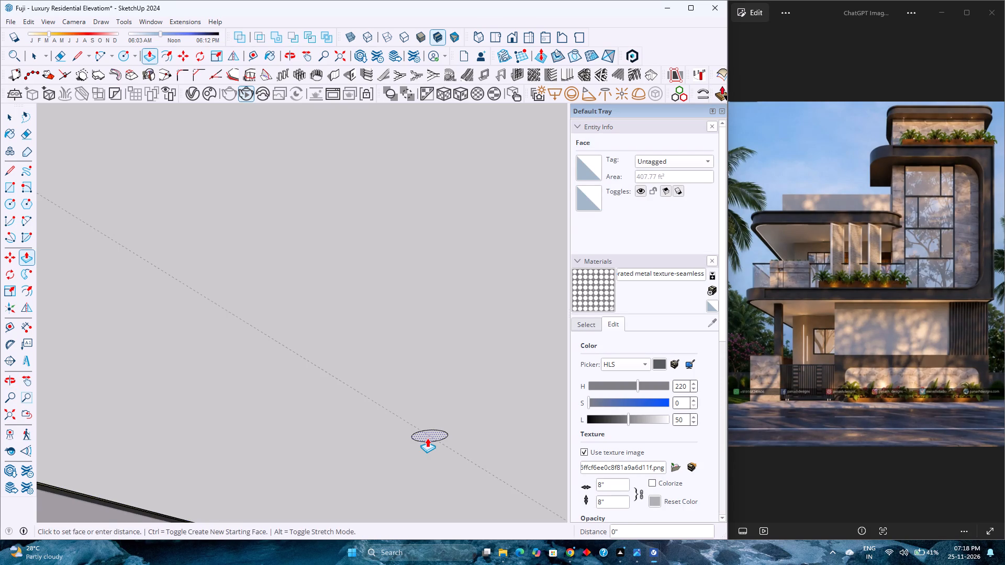
pyautogui.scroll(-2, 359, 404)
pyautogui.keyDown('shift'); pyautogui.scroll(-1, 420, 432); pyautogui.keyUp('shift')
pyautogui.keyDown('shift'); pyautogui.moveTo(399, 420); pyautogui.dragTo(264, 342, button='middle'); pyautogui.keyUp('shift')
pyautogui.scroll(3, 418, 466)
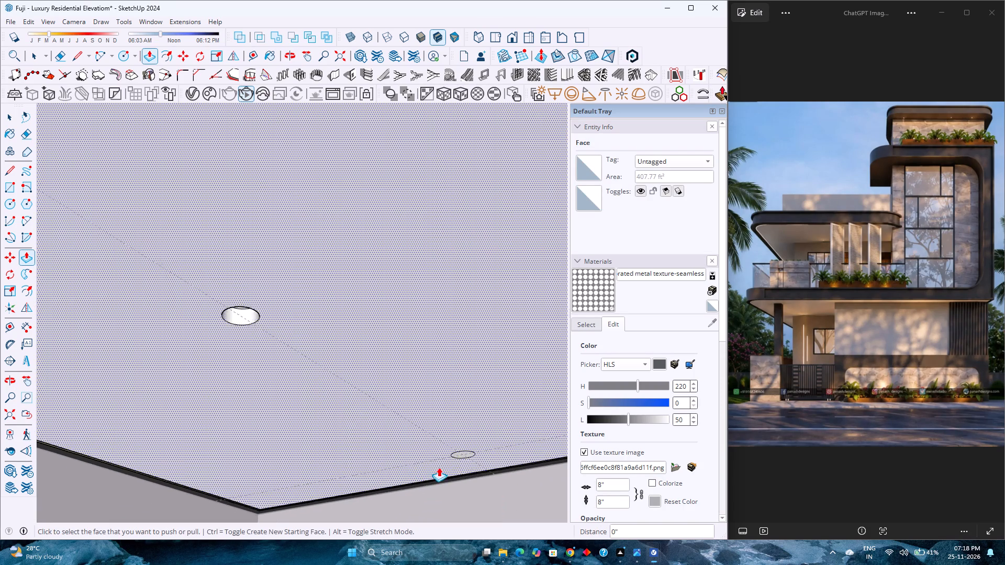
pyautogui.doubleClick(462, 453)
# Repeat the 3" recess on the three remaining circles along the long outer-side guide, starting from the rear end.
pyautogui.scroll(-10, 462, 453)
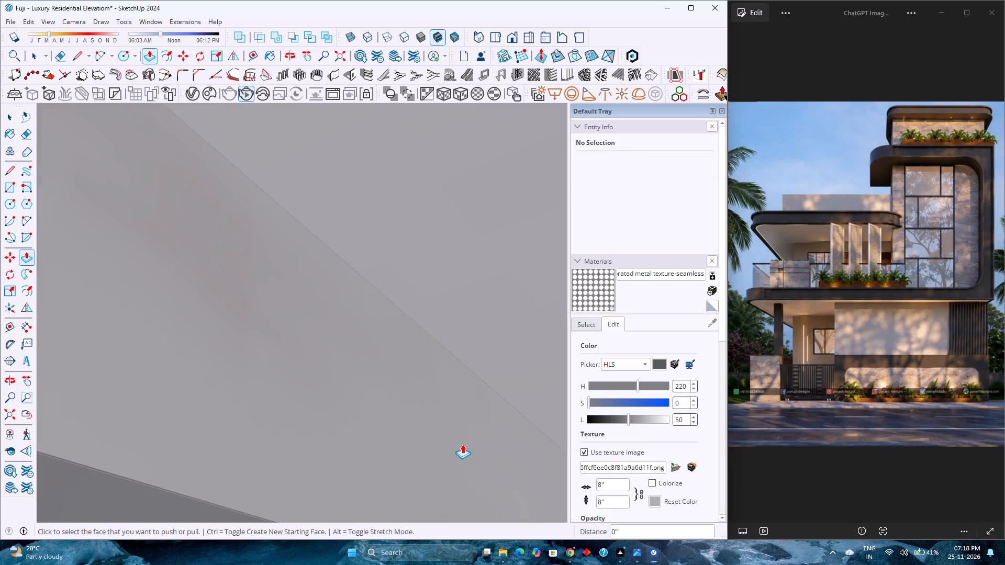
pyautogui.scroll(-2, 462, 444)
pyautogui.click(15, 408)
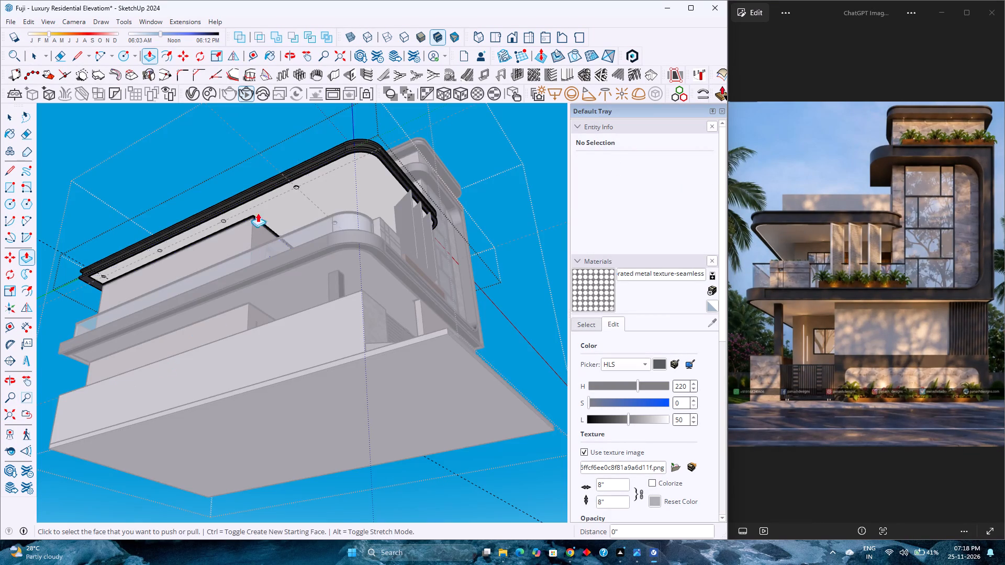
pyautogui.scroll(1, 260, 195)
pyautogui.scroll(12, 199, 182)
pyautogui.keyDown('shift'); pyautogui.moveTo(184, 264); pyautogui.dragTo(435, 255, button='middle'); pyautogui.keyUp('shift')
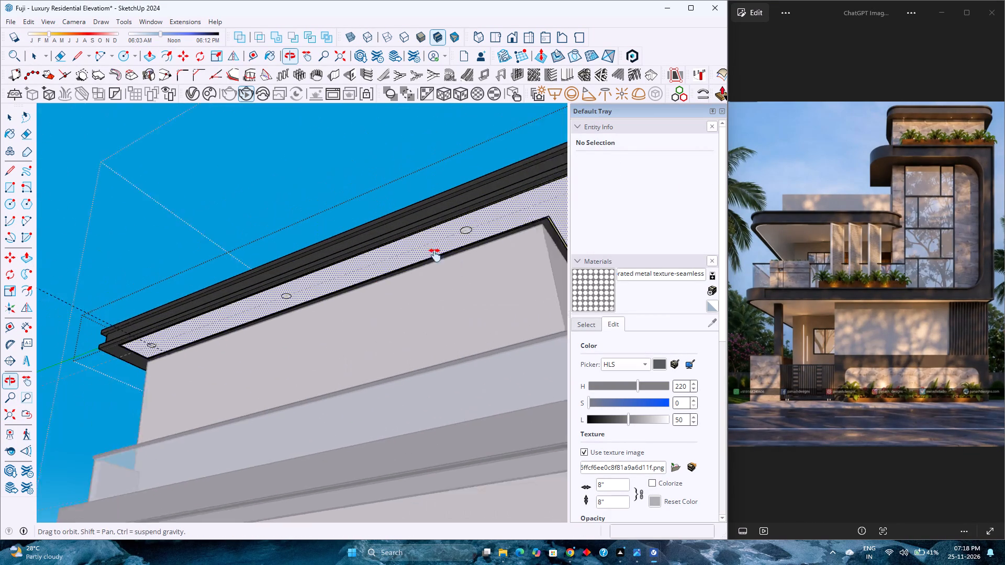
pyautogui.keyDown('shift'); pyautogui.moveTo(435, 255); pyautogui.dragTo(454, 255, button='middle'); pyautogui.keyUp('shift')
pyautogui.scroll(7, 191, 344)
pyautogui.doubleClick(205, 346)
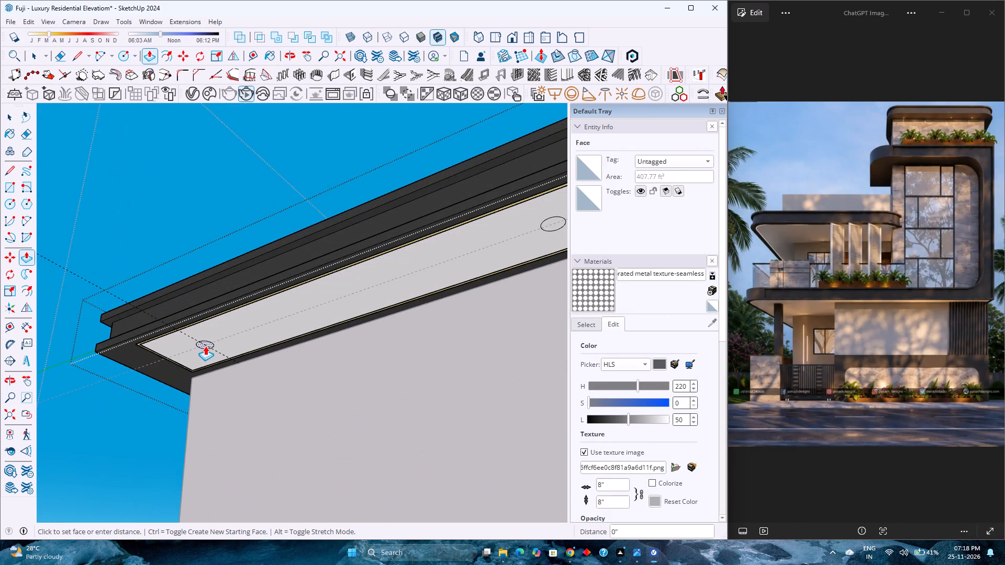
pyautogui.scroll(-3, 192, 349)
pyautogui.keyDown('shift'); pyautogui.moveTo(271, 347); pyautogui.dragTo(143, 365, button='middle'); pyautogui.keyUp('shift')
pyautogui.keyDown('shift'); pyautogui.middleClick(143, 365); pyautogui.keyUp('shift')
pyautogui.doubleClick(286, 287)
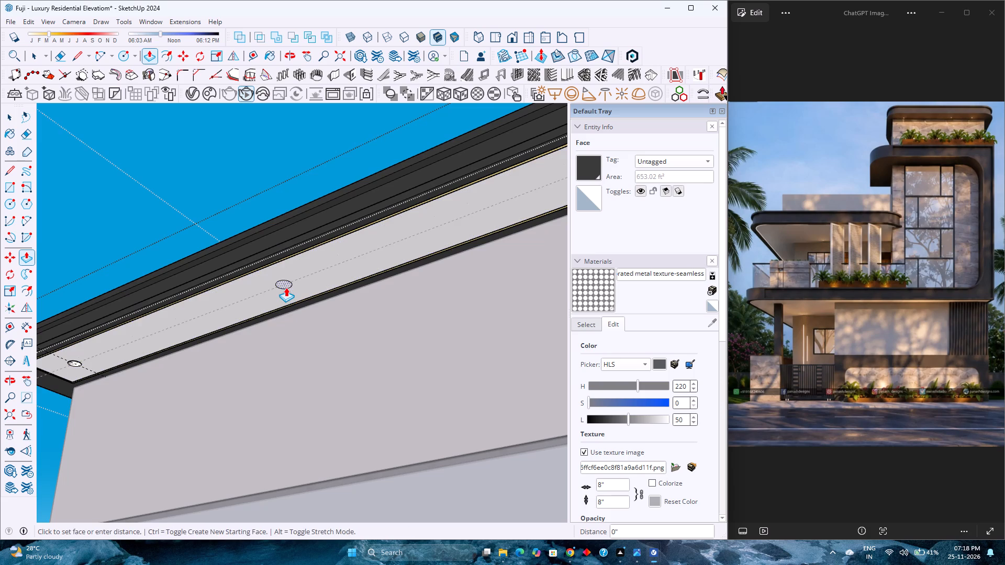
pyautogui.scroll(-3, 261, 311)
pyautogui.keyDown('shift'); pyautogui.moveTo(286, 311); pyautogui.dragTo(143, 413, button='middle'); pyautogui.keyUp('shift')
pyautogui.scroll(1, 310, 351)
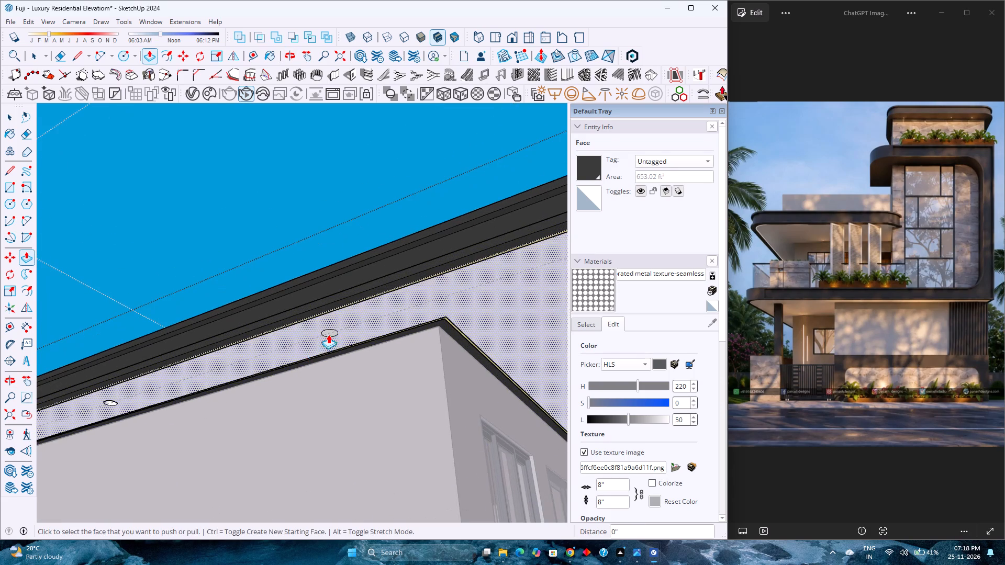
pyautogui.doubleClick(328, 333)
pyautogui.scroll(-2, 299, 333)
pyautogui.keyDown('shift'); pyautogui.moveTo(325, 331); pyautogui.dragTo(186, 336, button='middle'); pyautogui.keyUp('shift')
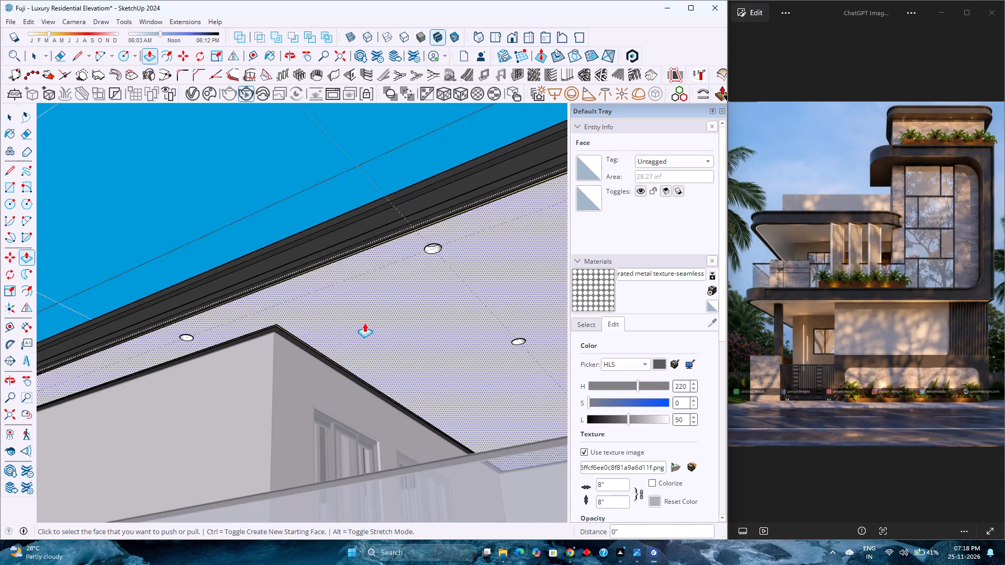
pyautogui.scroll(-8, 337, 329)
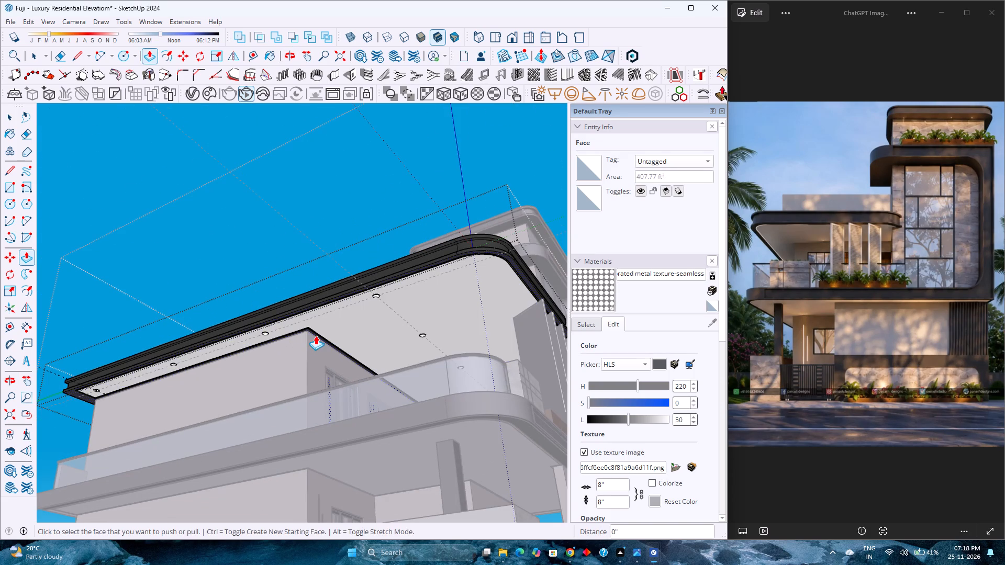
pyautogui.scroll(-3, 298, 293)
pyautogui.press('space')
# Close the roof group and examine the recessed light openings along the balcony soffit from several angles.
pyautogui.scroll(3, 250, 275)
pyautogui.moveTo(198, 317); pyautogui.dragTo(343, 286, button='middle')
pyautogui.middleClick(343, 286)
pyautogui.scroll(-3, 262, 290)
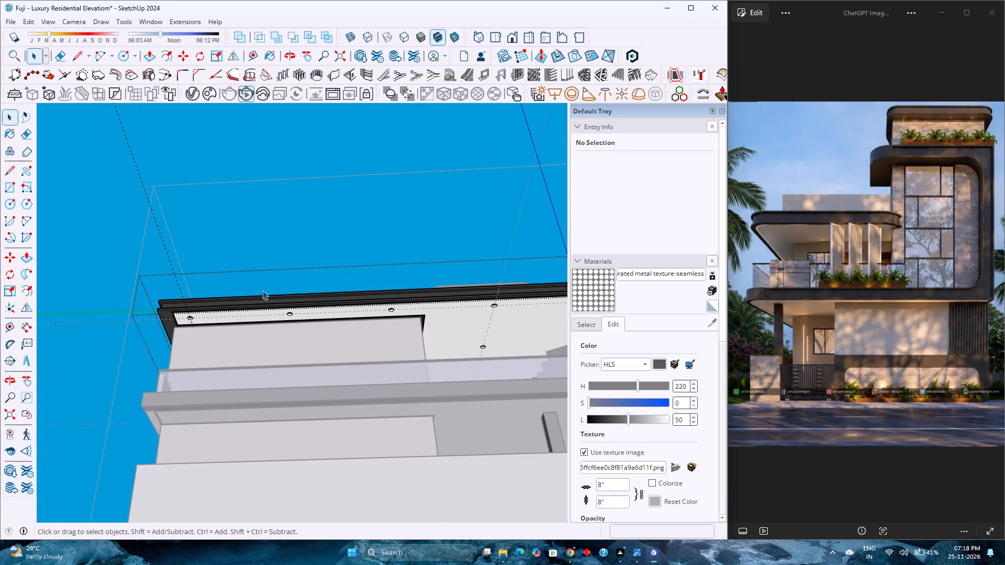
pyautogui.moveTo(259, 233); pyautogui.dragTo(196, 235, button='middle')
pyautogui.scroll(-3, 211, 234)
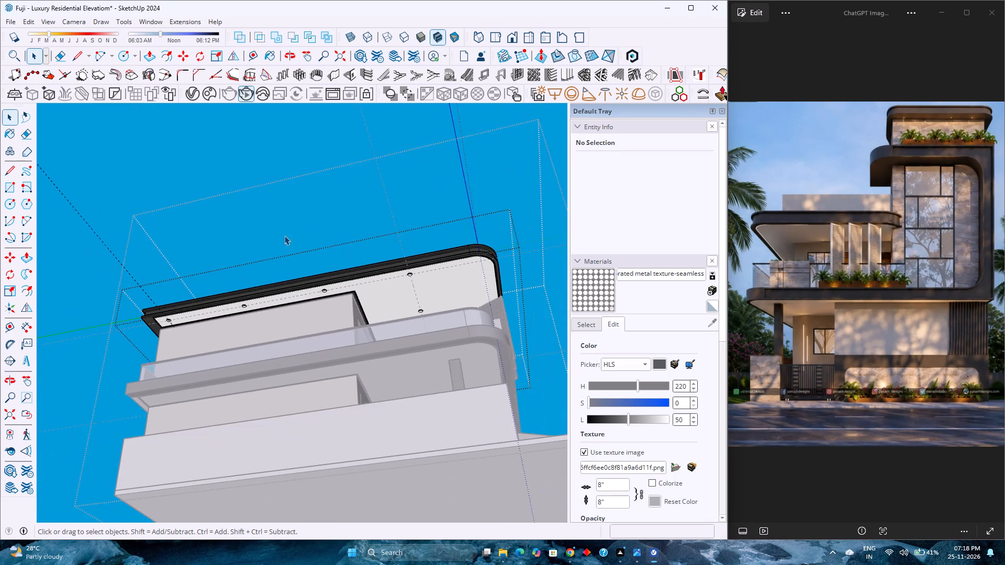
pyautogui.moveTo(284, 235); pyautogui.dragTo(56, 324, button='middle')
pyautogui.scroll(2, 335, 264)
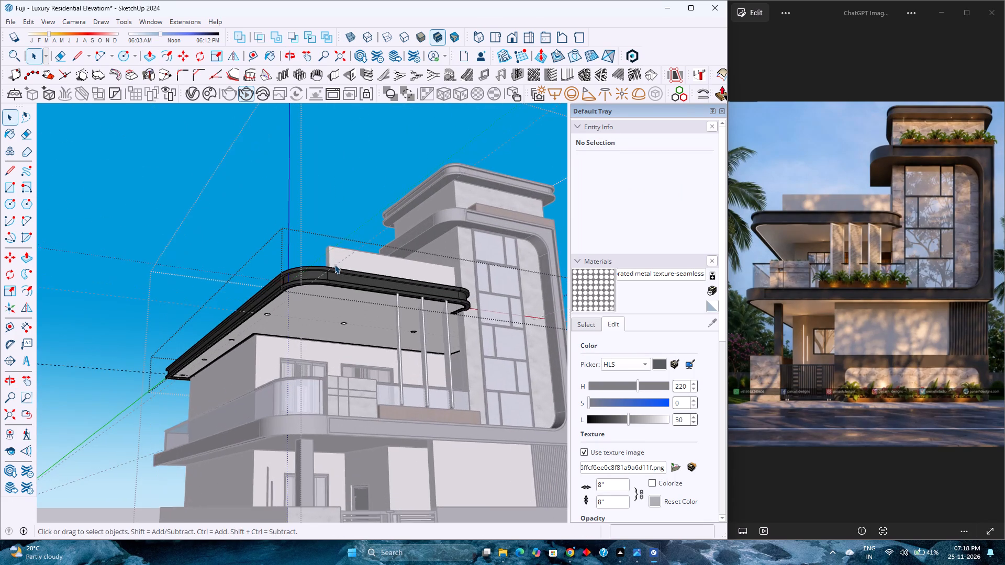
pyautogui.press('Escape')
pyautogui.scroll(3, 287, 309)
pyautogui.scroll(2, 249, 351)
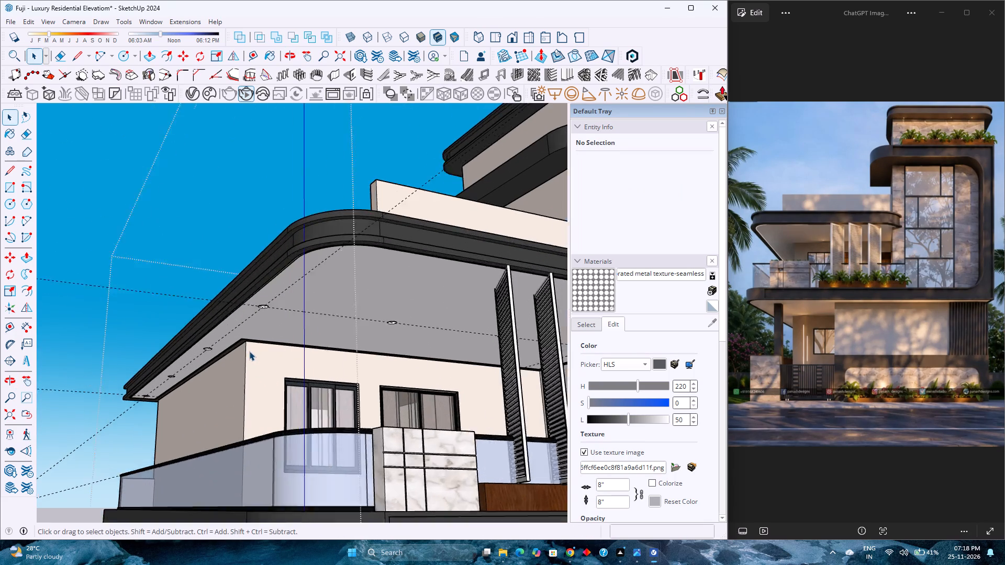
pyautogui.scroll(3, 249, 351)
pyautogui.moveTo(248, 352); pyautogui.dragTo(333, 333, button='middle')
pyautogui.middleClick(333, 333)
pyautogui.scroll(4, 298, 323)
pyautogui.scroll(-3, 219, 335)
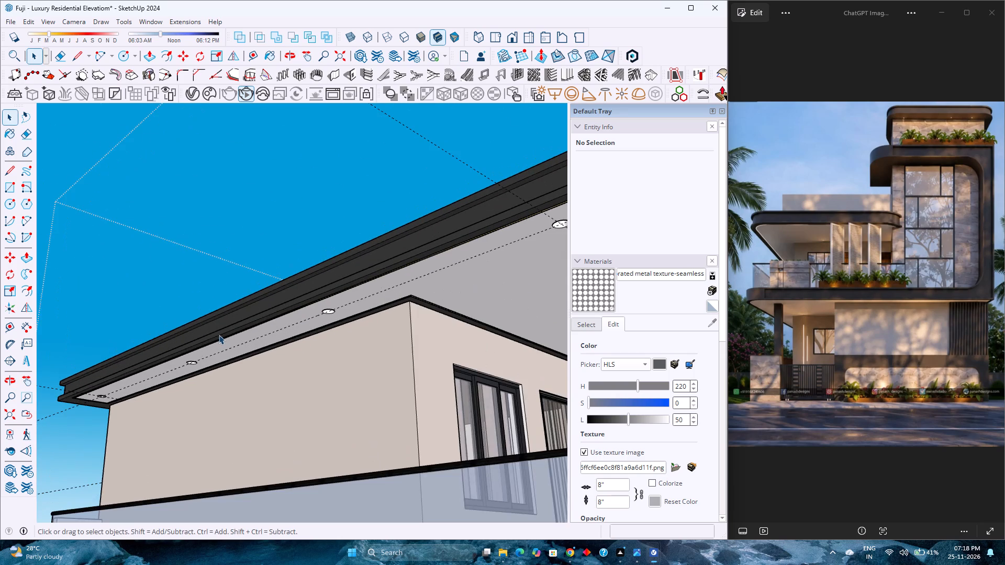
pyautogui.scroll(-1, 215, 343)
pyautogui.scroll(1, 215, 343)
pyautogui.scroll(-3, 215, 343)
pyautogui.scroll(1, 215, 343)
pyautogui.scroll(-3, 215, 343)
pyautogui.scroll(3, 215, 343)
pyautogui.scroll(-4, 215, 343)
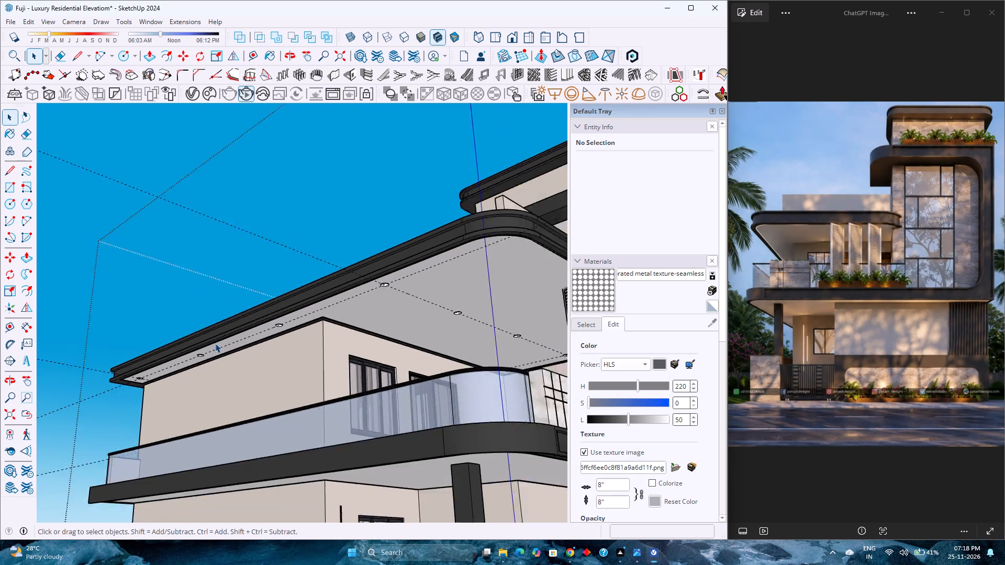
pyautogui.scroll(3, 215, 343)
pyautogui.scroll(-2, 215, 343)
# Open the roof group and draw a 2" radius circle centred in the recess at the balcony soffit's front outer corner.
pyautogui.doubleClick(412, 287)
pyautogui.scroll(7, 412, 287)
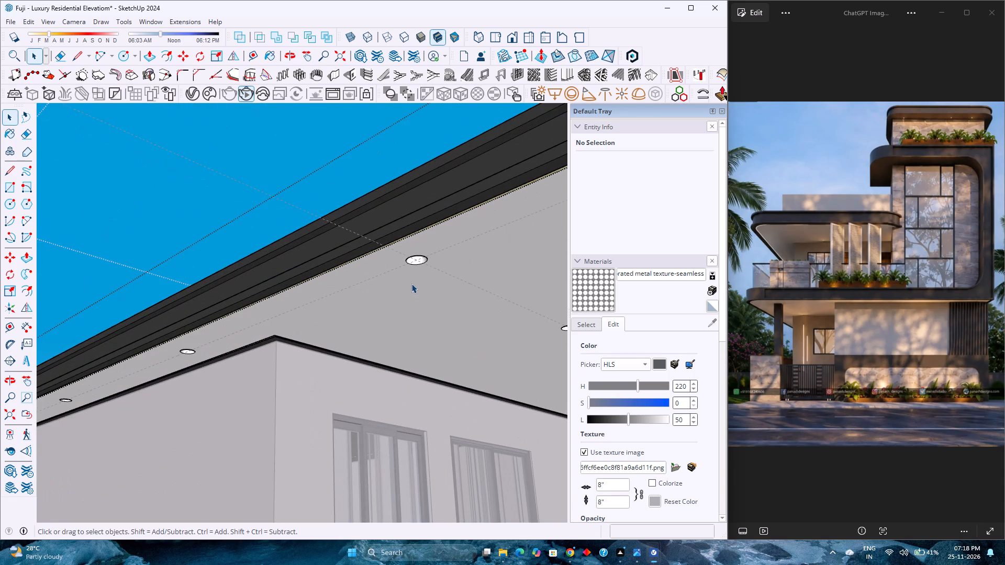
pyautogui.press('c')
pyautogui.scroll(5, 417, 257)
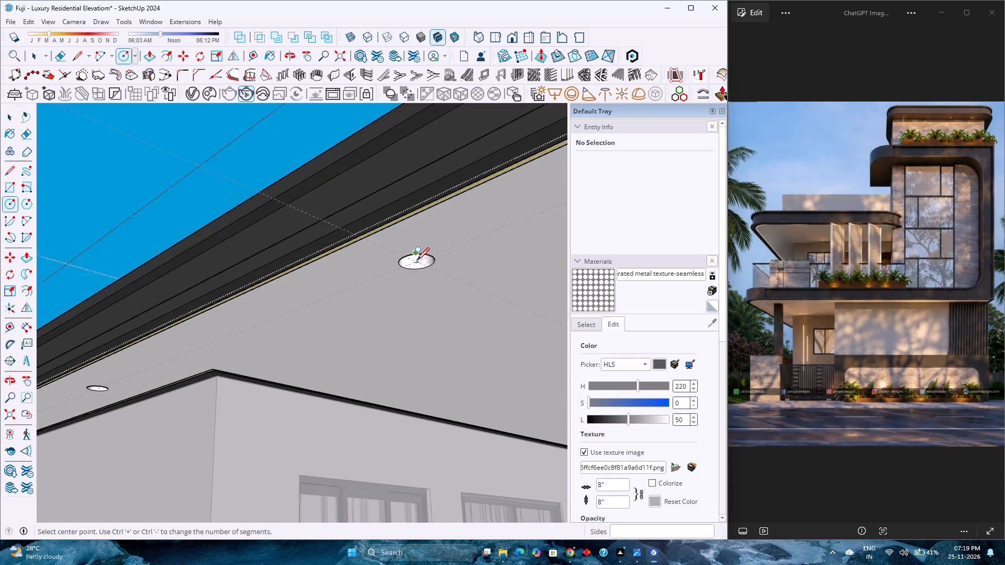
pyautogui.scroll(5, 417, 259)
pyautogui.press('Up')
pyautogui.scroll(7, 418, 269)
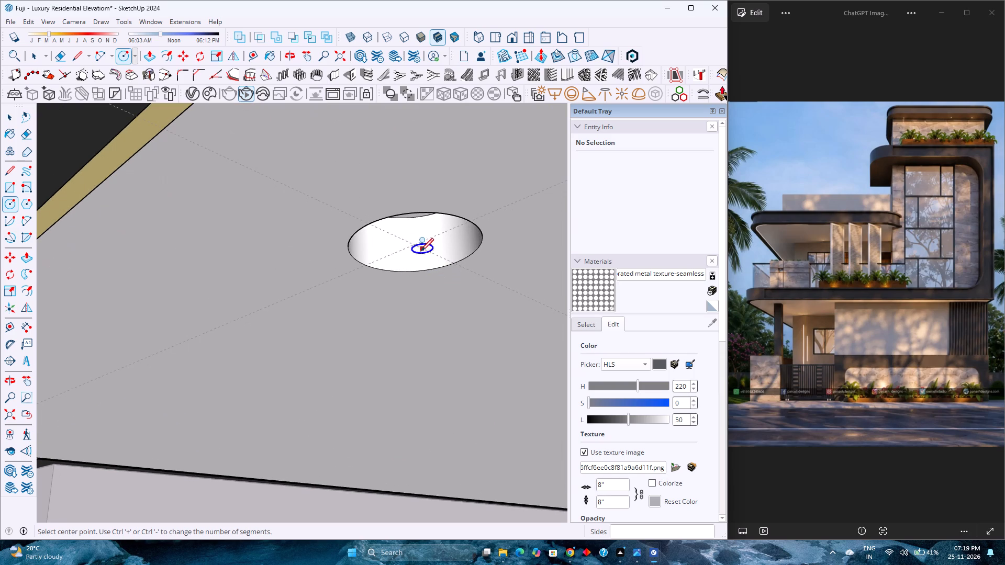
pyautogui.click(415, 246)
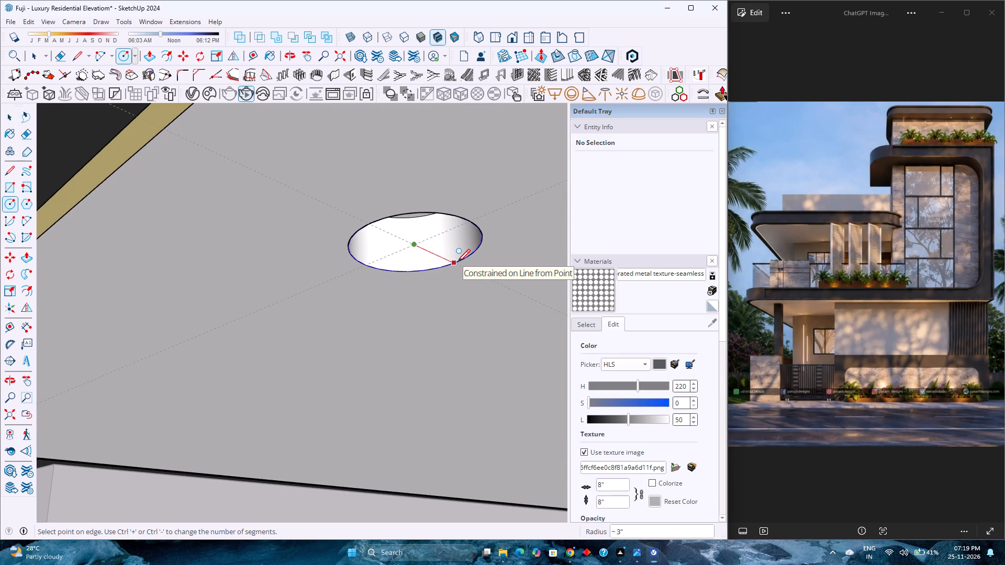
pyautogui.press('2')
pyautogui.press('Return')
pyautogui.press('space')
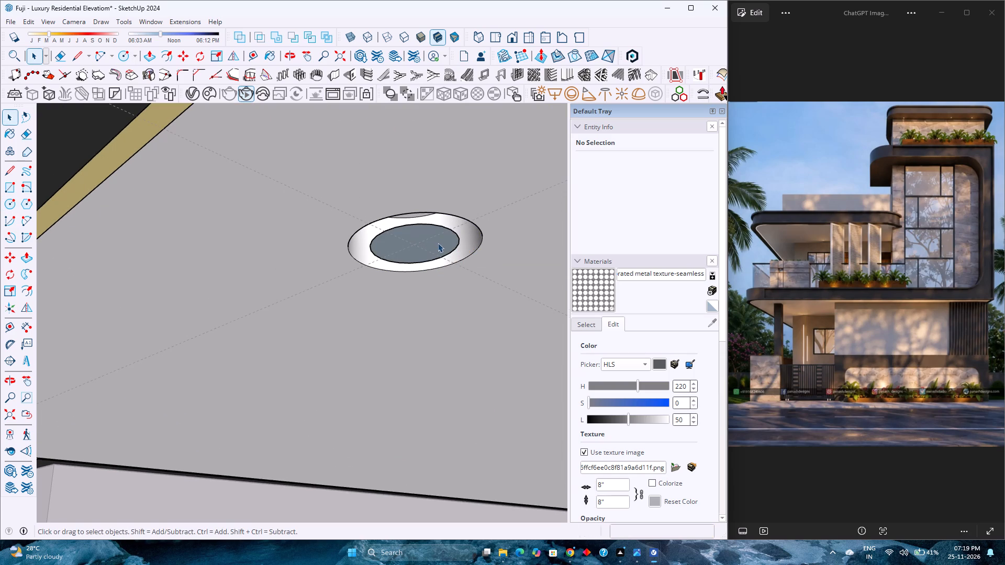
# Make the circular face and its edge in the corner recess a component named 2.
pyautogui.tripleClick(439, 243)
pyautogui.rightClick(439, 243)
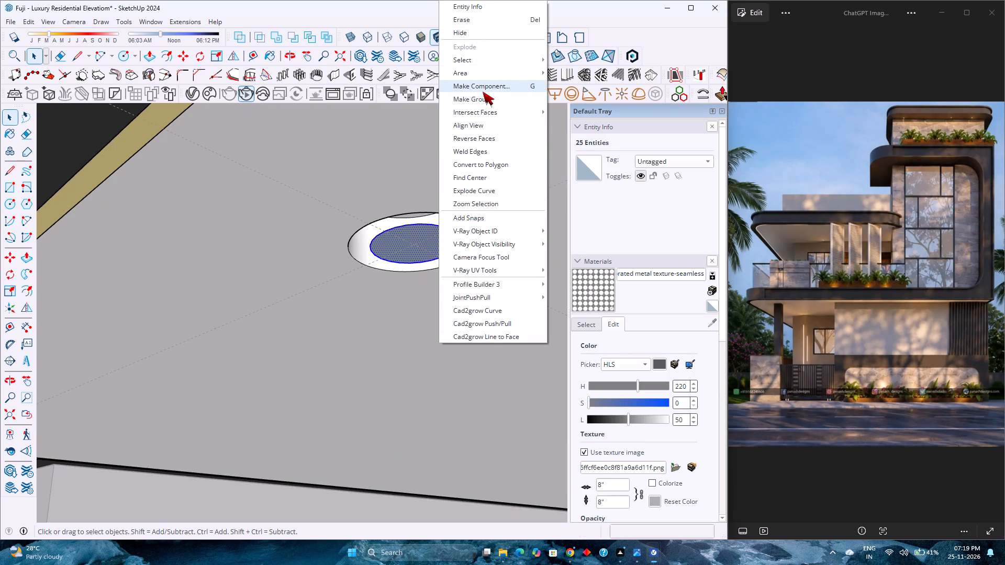
pyautogui.click(484, 91)
pyautogui.press('2')
pyautogui.press('Return')
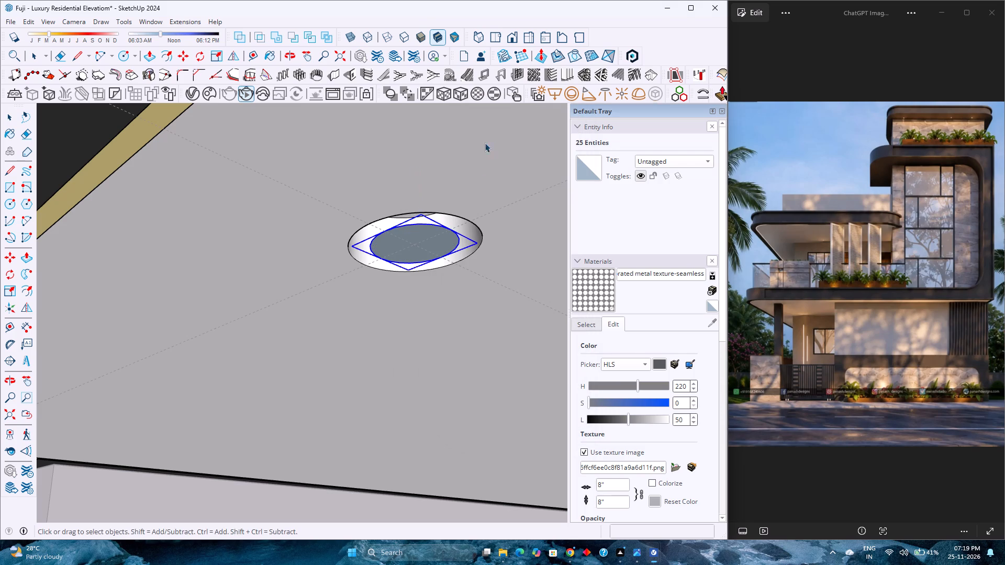
# Copy the circular component from the corner recess to the centre of the rear-end recess along the outer-side guide.
pyautogui.press('m')
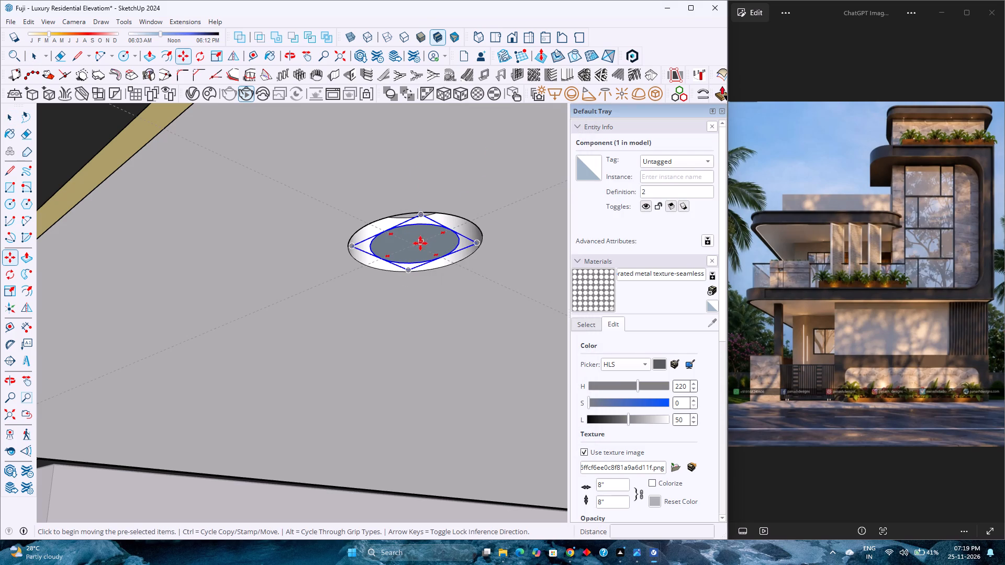
pyautogui.click(417, 244)
pyautogui.scroll(-5, 394, 259)
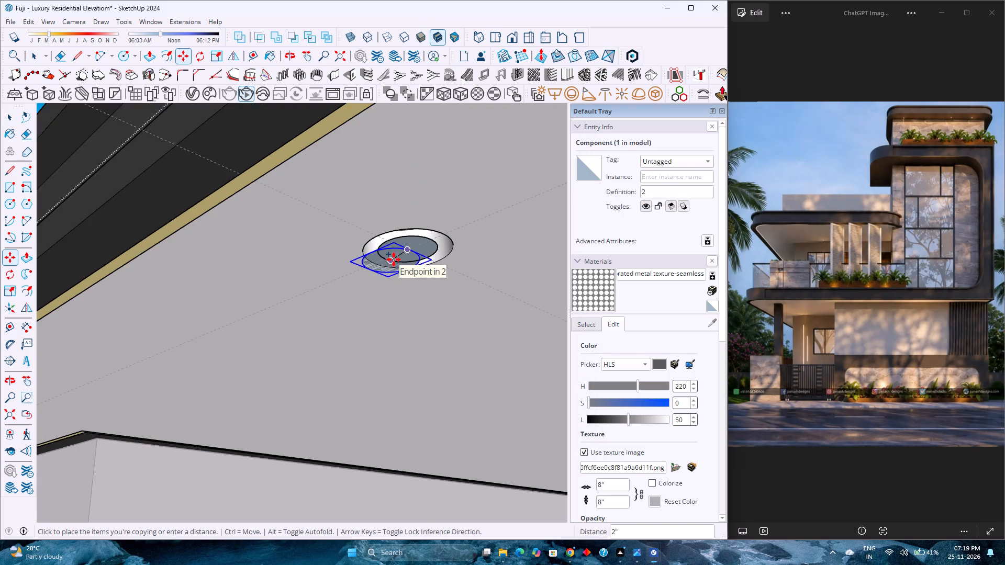
pyautogui.scroll(-7, 394, 259)
pyautogui.keyDown('shift'); pyautogui.moveTo(308, 281); pyautogui.dragTo(574, 245, button='middle'); pyautogui.keyUp('shift')
pyautogui.scroll(-7, 431, 259)
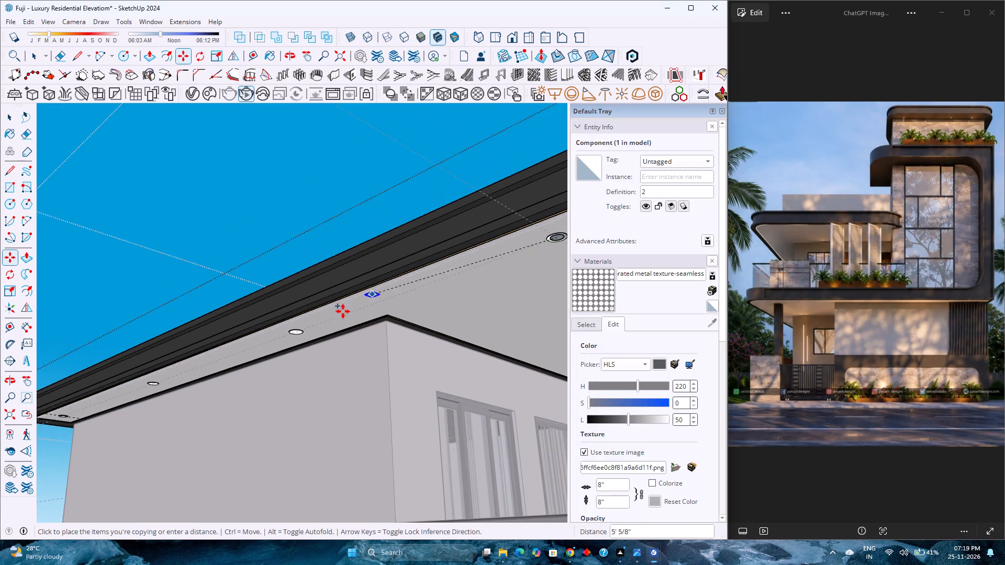
pyautogui.keyDown('shift'); pyautogui.moveTo(194, 358); pyautogui.dragTo(426, 261, button='middle'); pyautogui.keyUp('shift')
pyautogui.keyDown('shift'); pyautogui.middleClick(426, 261); pyautogui.keyUp('shift')
pyautogui.scroll(13, 241, 344)
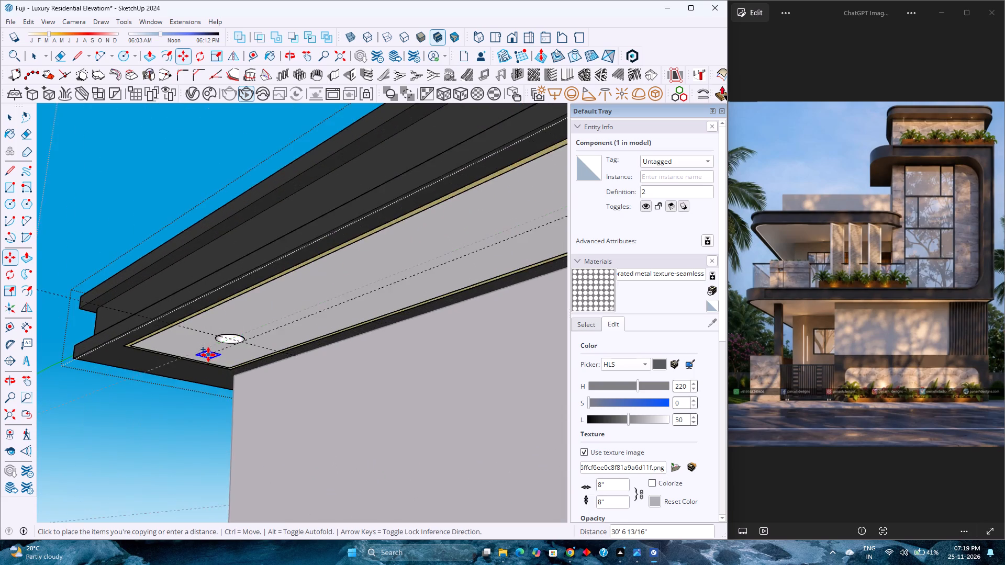
pyautogui.scroll(6, 208, 355)
pyautogui.click(259, 315)
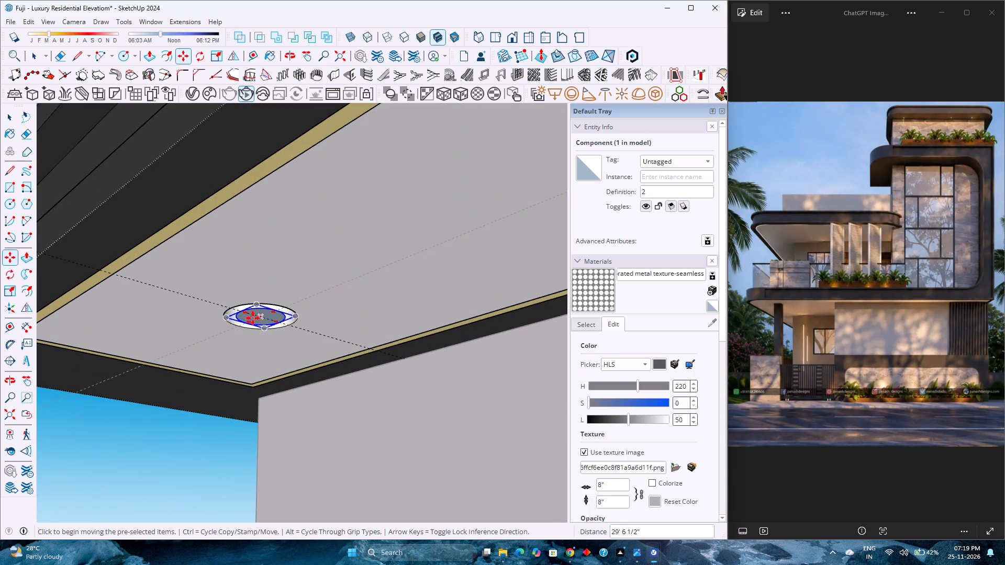
# Distribute the circular copies evenly along the outer-side guide, dividing the copy distance by 3.
pyautogui.write('/4')
pyautogui.press('Return')
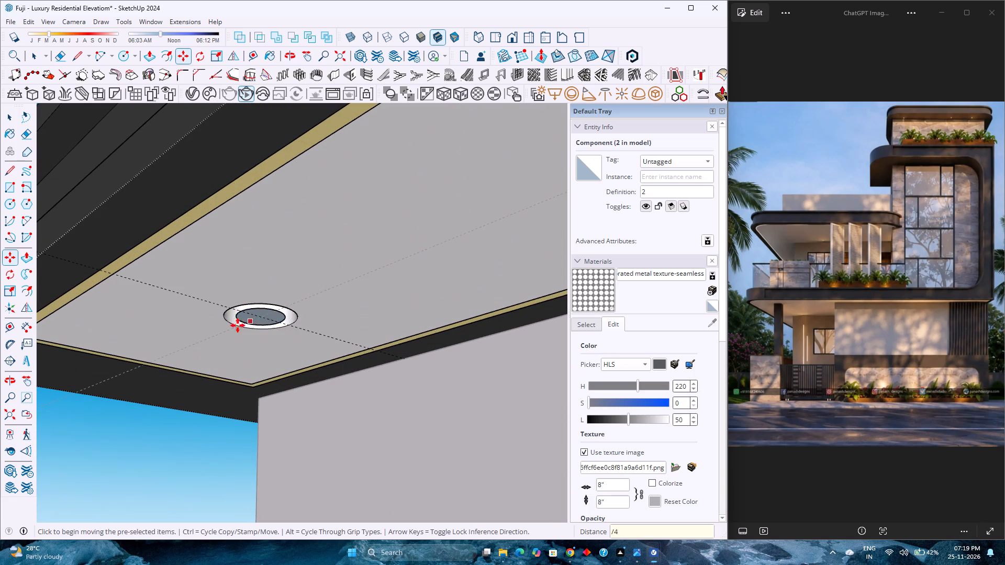
pyautogui.scroll(-18, 160, 356)
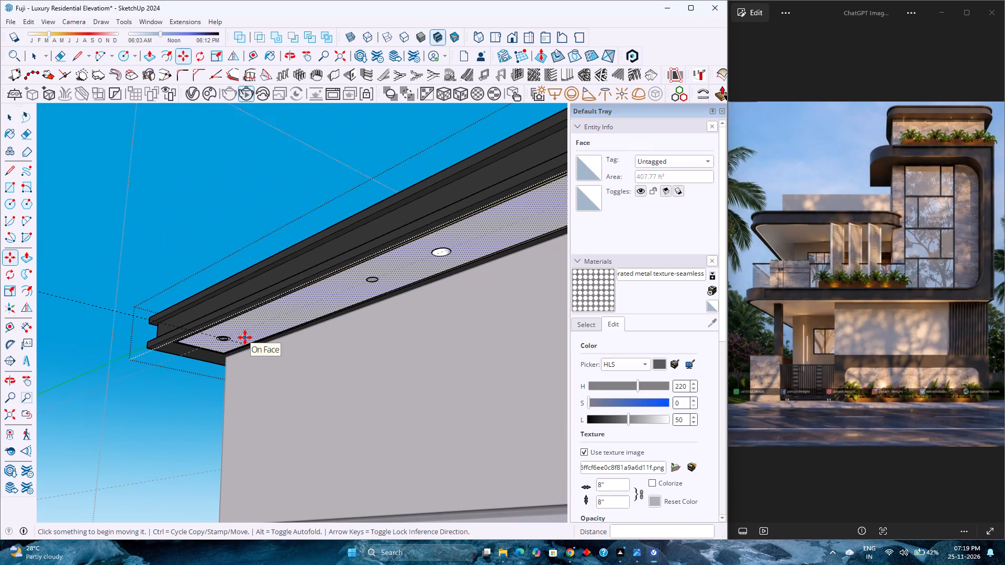
pyautogui.press('/')
pyautogui.press('3')
pyautogui.press('Return')
# Copy the corner circular component 21' 11" to the centre of the last recess along the front transverse guide.
pyautogui.scroll(-6, 243, 337)
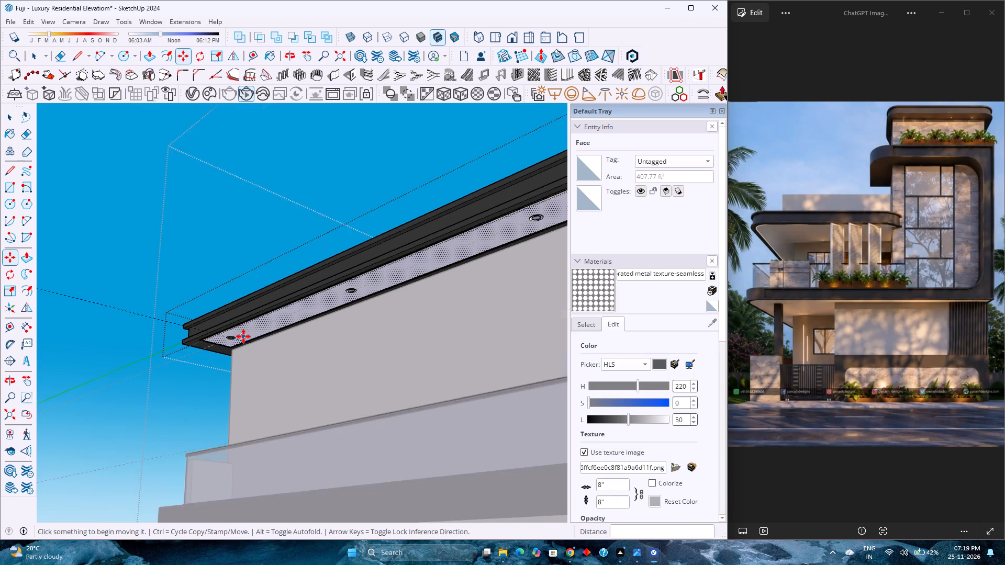
pyautogui.scroll(-4, 243, 336)
pyautogui.moveTo(407, 310); pyautogui.dragTo(317, 332, button='middle')
pyautogui.scroll(2, 330, 255)
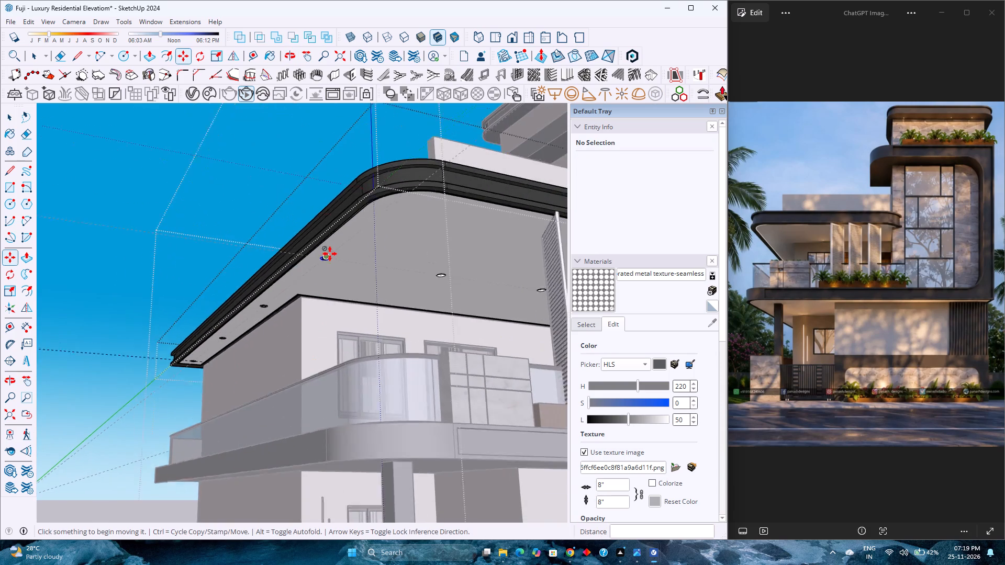
pyautogui.scroll(20, 330, 254)
pyautogui.scroll(8, 330, 254)
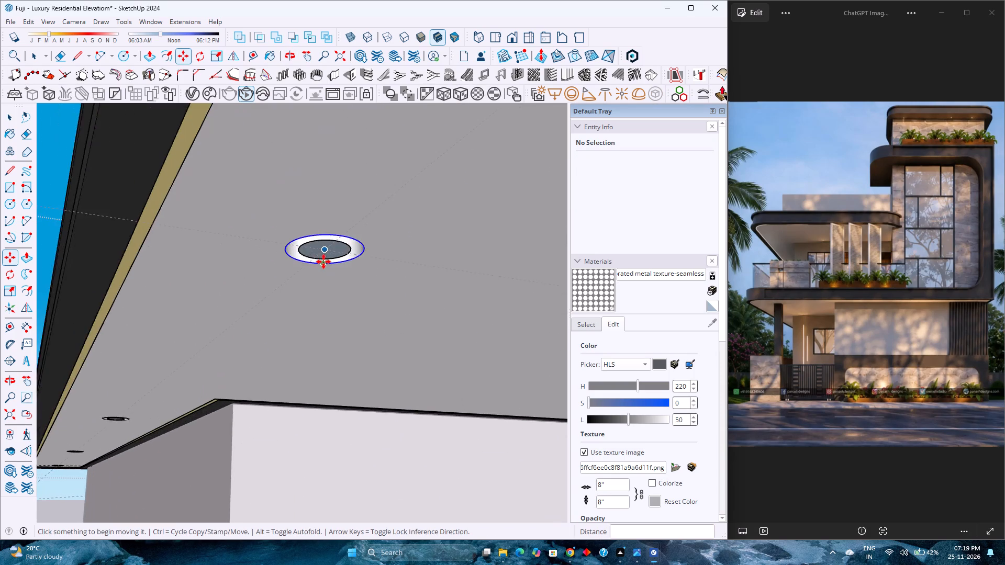
pyautogui.scroll(6, 323, 262)
pyautogui.click(327, 239)
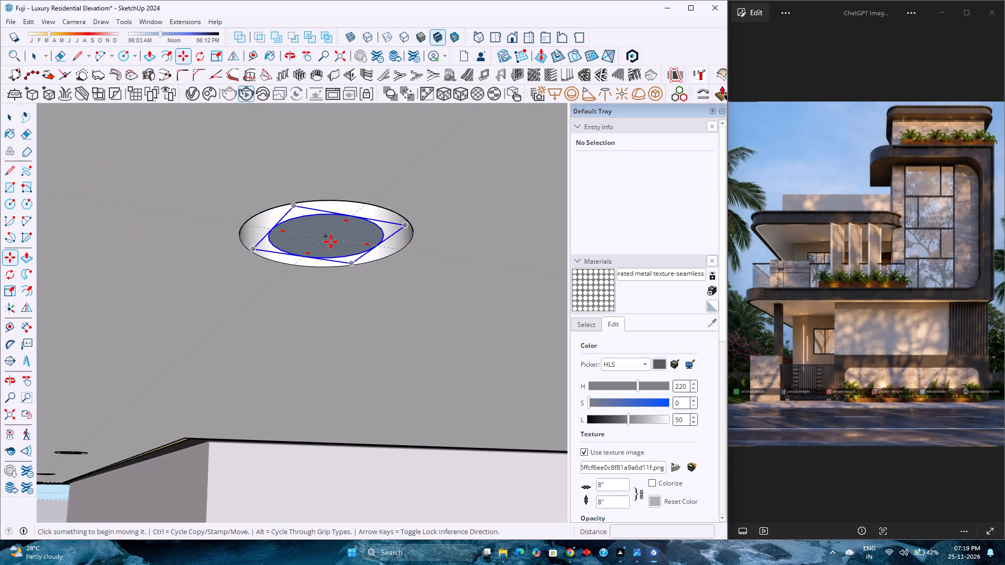
pyautogui.scroll(-9, 351, 252)
pyautogui.keyDown('shift'); pyautogui.moveTo(375, 260); pyautogui.dragTo(238, 265, button='middle'); pyautogui.keyUp('shift')
pyautogui.scroll(-5, 238, 265)
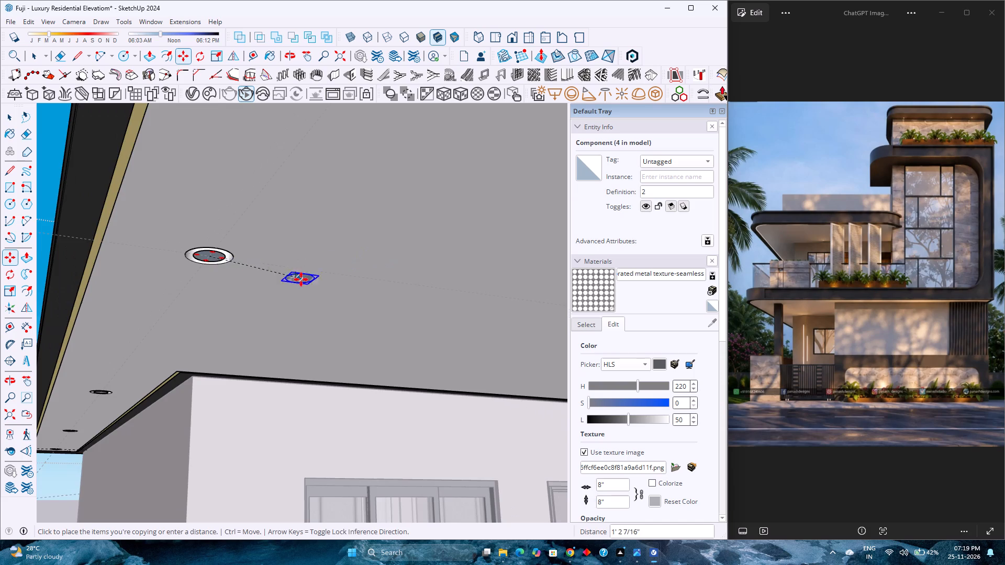
pyautogui.scroll(-2, 301, 279)
pyautogui.keyDown('shift'); pyautogui.moveTo(385, 293); pyautogui.dragTo(179, 274, button='middle'); pyautogui.keyUp('shift')
pyautogui.scroll(-4, 307, 298)
pyautogui.moveTo(355, 298); pyautogui.dragTo(293, 291, button='middle')
pyautogui.keyDown('shift'); pyautogui.moveTo(336, 283); pyautogui.dragTo(146, 289, button='middle'); pyautogui.keyUp('shift')
pyautogui.moveTo(170, 295); pyautogui.dragTo(309, 318, button='middle')
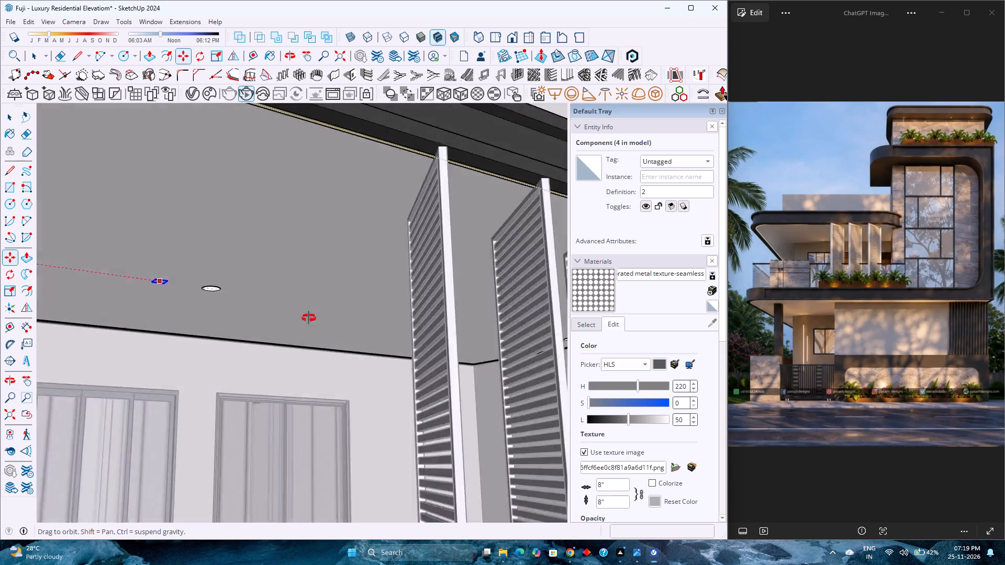
pyautogui.moveTo(309, 318); pyautogui.dragTo(453, 327, button='middle')
pyautogui.middleClick(453, 327)
pyautogui.scroll(18, 337, 356)
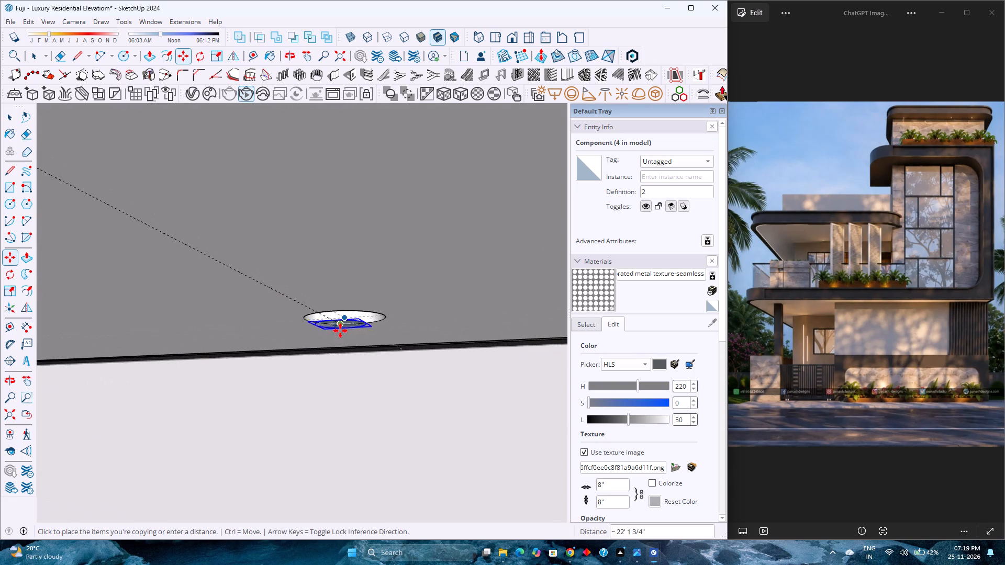
pyautogui.moveTo(340, 331); pyautogui.dragTo(358, 273, button='middle')
pyautogui.middleClick(358, 273)
pyautogui.scroll(4, 334, 306)
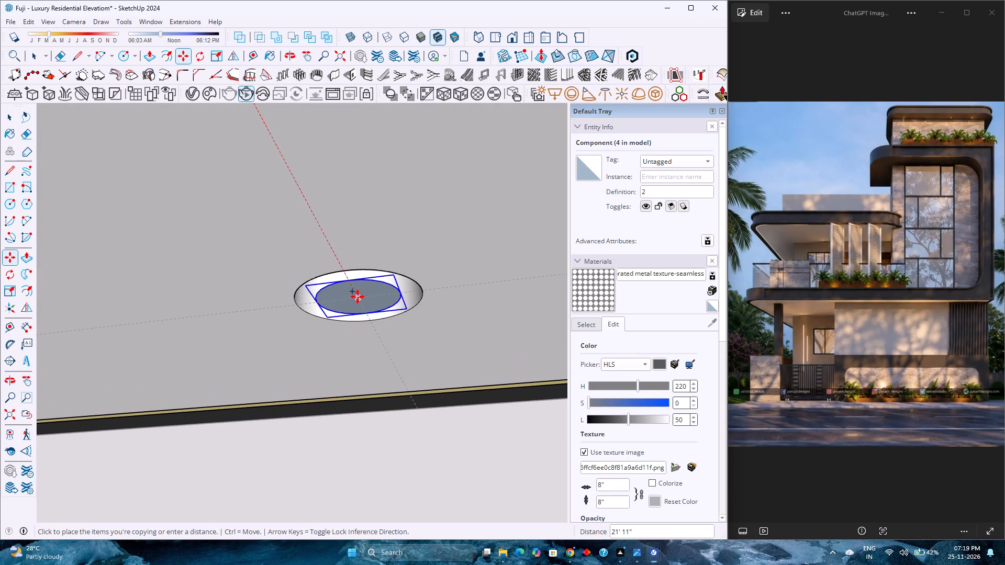
pyautogui.click(358, 298)
# Distribute the circular copies evenly along the front transverse guide, dividing the copy distance by 3.
pyautogui.scroll(-8, 359, 323)
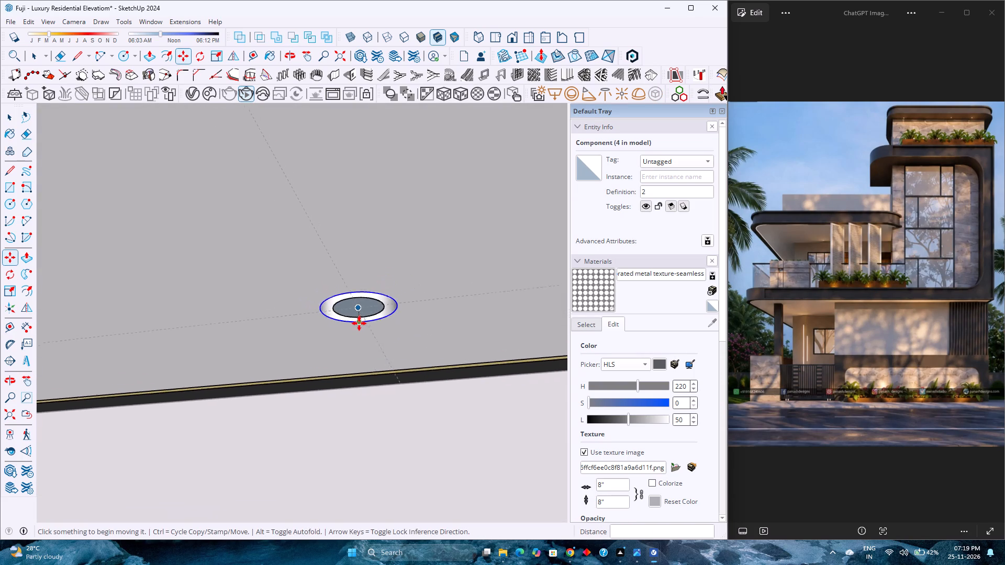
pyautogui.scroll(-16, 359, 324)
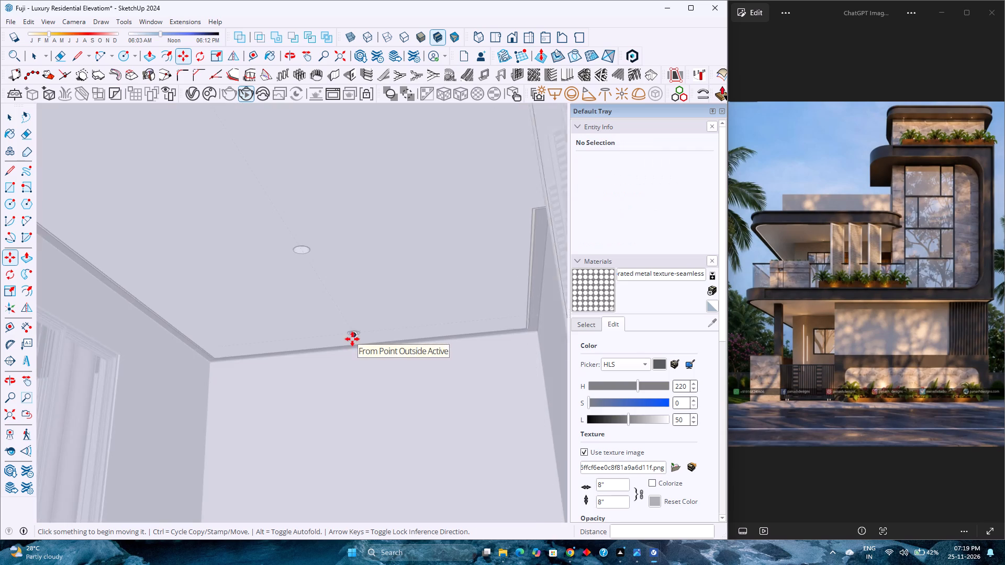
pyautogui.scroll(-7, 352, 339)
pyautogui.press('/')
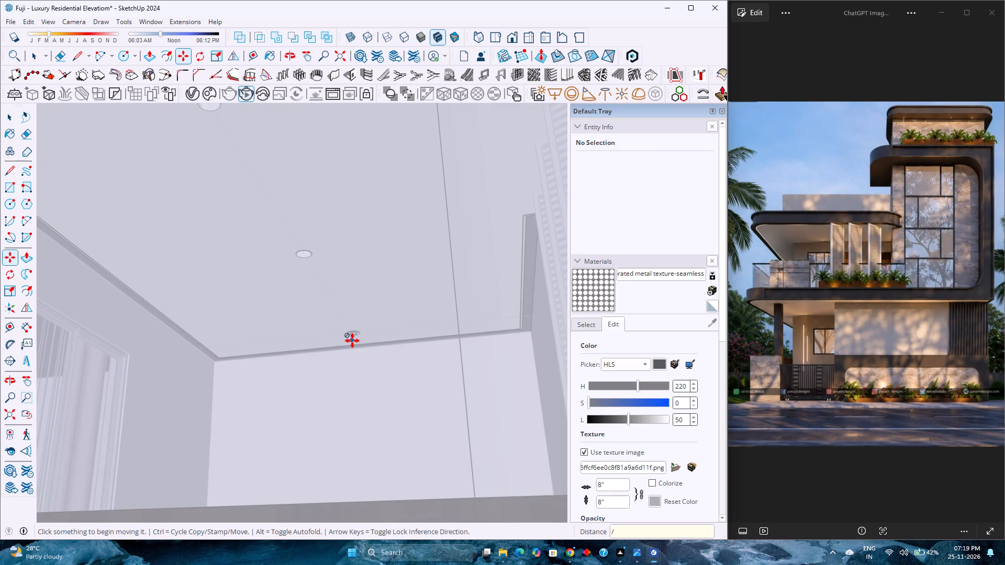
pyautogui.scroll(-6, 352, 341)
pyautogui.press('4')
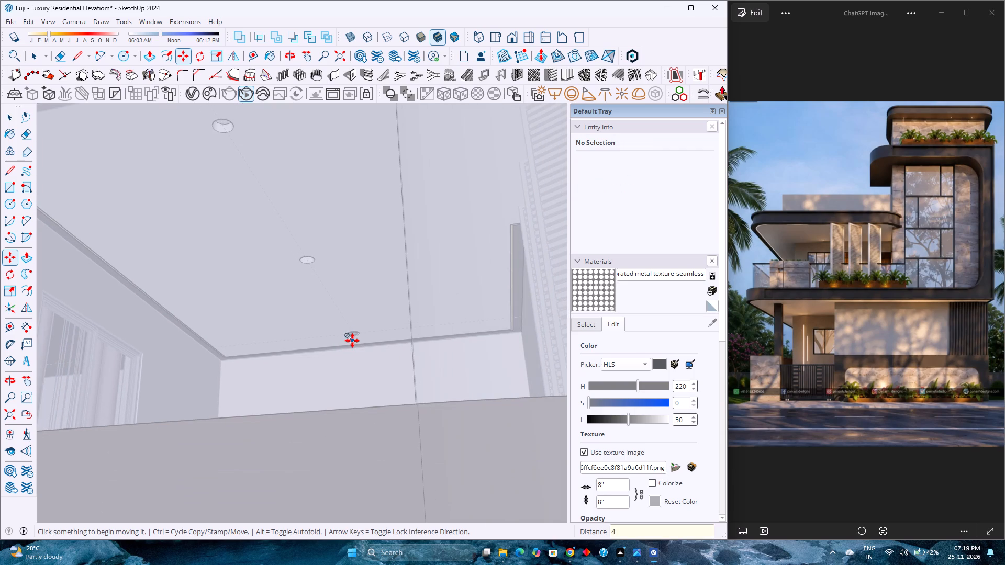
pyautogui.press('BackSpace')
pyautogui.press('/')
pyautogui.press('3')
pyautogui.press('Return')
pyautogui.scroll(-9, 353, 337)
pyautogui.press('space')
# Open the circular component in the front outer corner recess for editing.
pyautogui.scroll(-3, 347, 314)
pyautogui.moveTo(347, 314); pyautogui.dragTo(348, 354, button='middle')
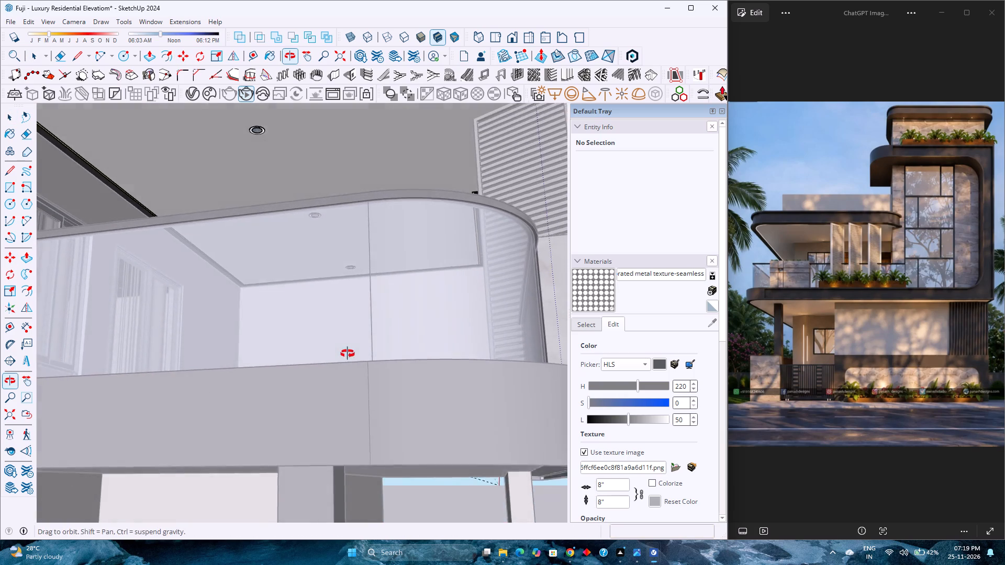
pyautogui.moveTo(348, 354); pyautogui.dragTo(347, 354, button='middle')
pyautogui.scroll(-8, 347, 336)
pyautogui.keyDown('shift'); pyautogui.moveTo(312, 263); pyautogui.dragTo(385, 374, button='middle'); pyautogui.keyUp('shift')
pyautogui.moveTo(340, 302); pyautogui.dragTo(108, 289, button='middle')
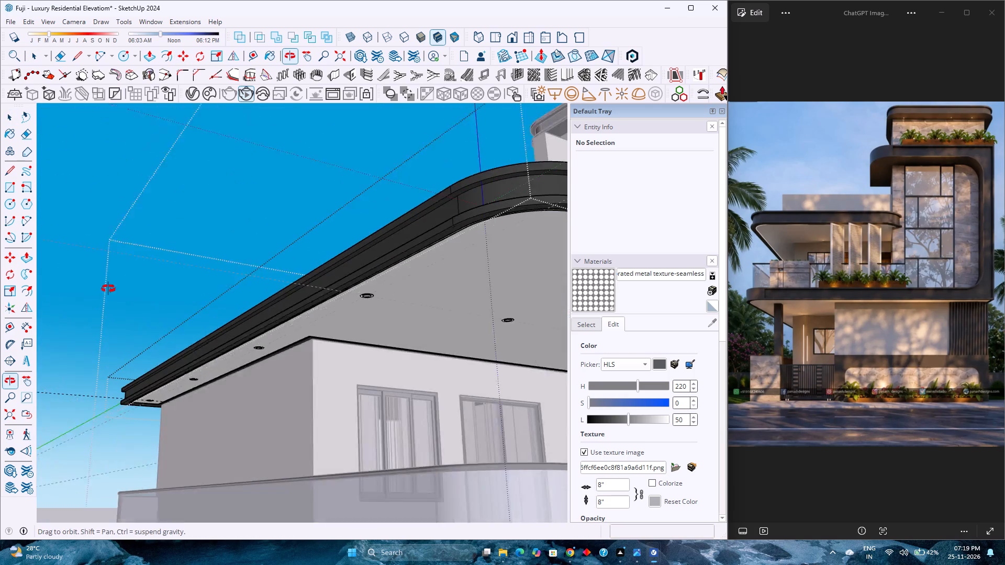
pyautogui.moveTo(108, 289); pyautogui.dragTo(107, 289, button='middle')
pyautogui.middleClick(107, 289)
pyautogui.scroll(19, 373, 303)
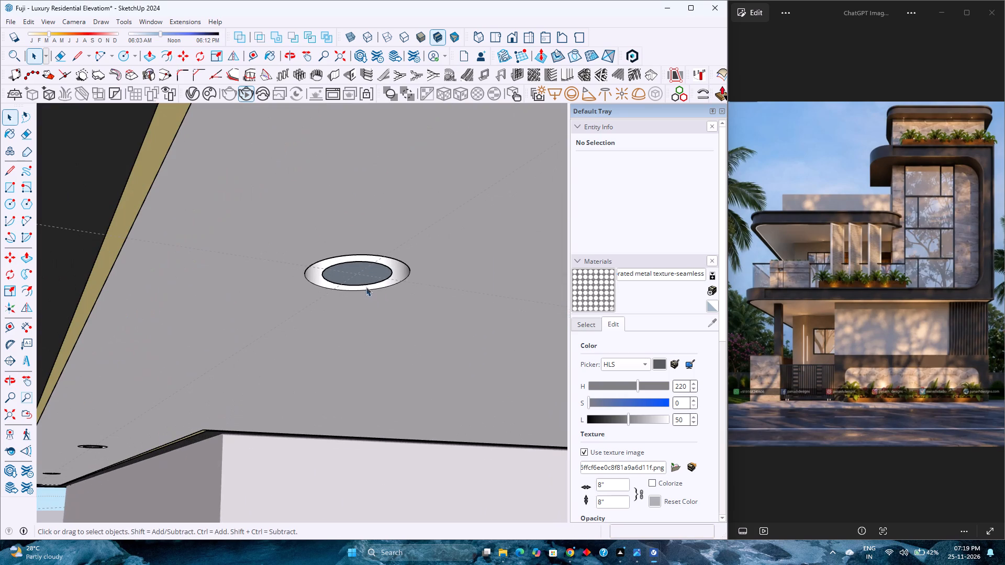
pyautogui.doubleClick(361, 279)
pyautogui.scroll(7, 361, 279)
pyautogui.moveTo(360, 285); pyautogui.dragTo(361, 284, button='middle')
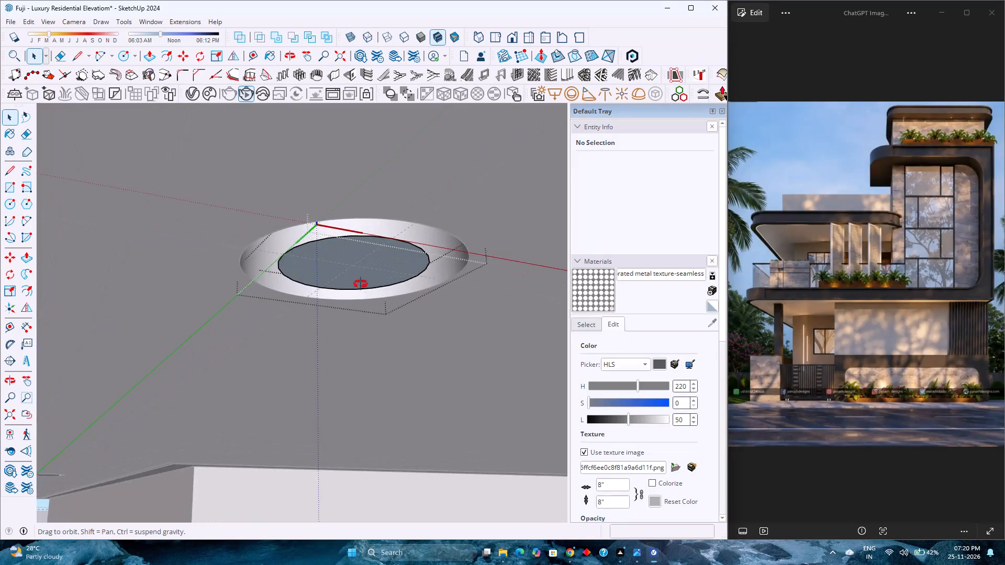
pyautogui.moveTo(361, 284); pyautogui.dragTo(428, 250, button='middle')
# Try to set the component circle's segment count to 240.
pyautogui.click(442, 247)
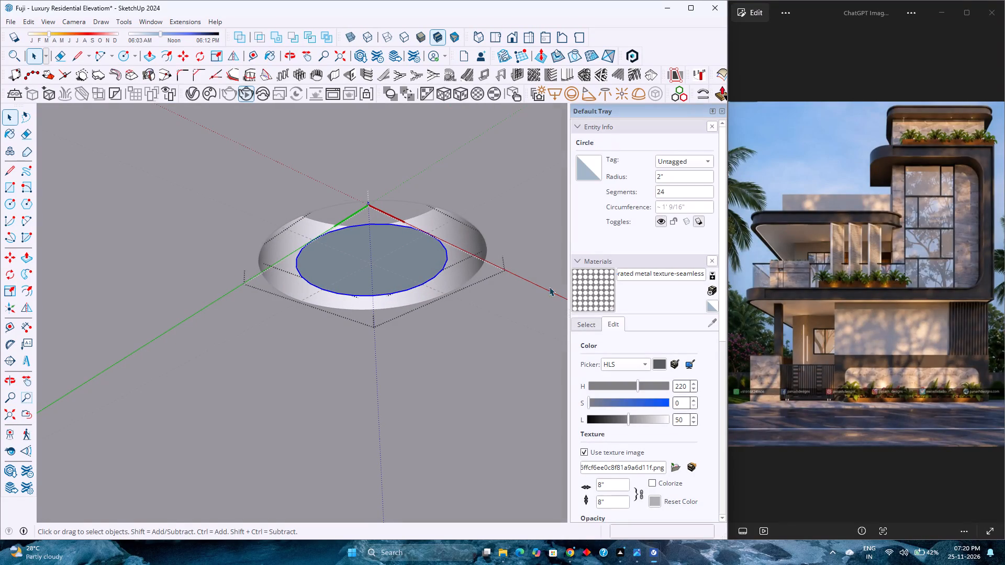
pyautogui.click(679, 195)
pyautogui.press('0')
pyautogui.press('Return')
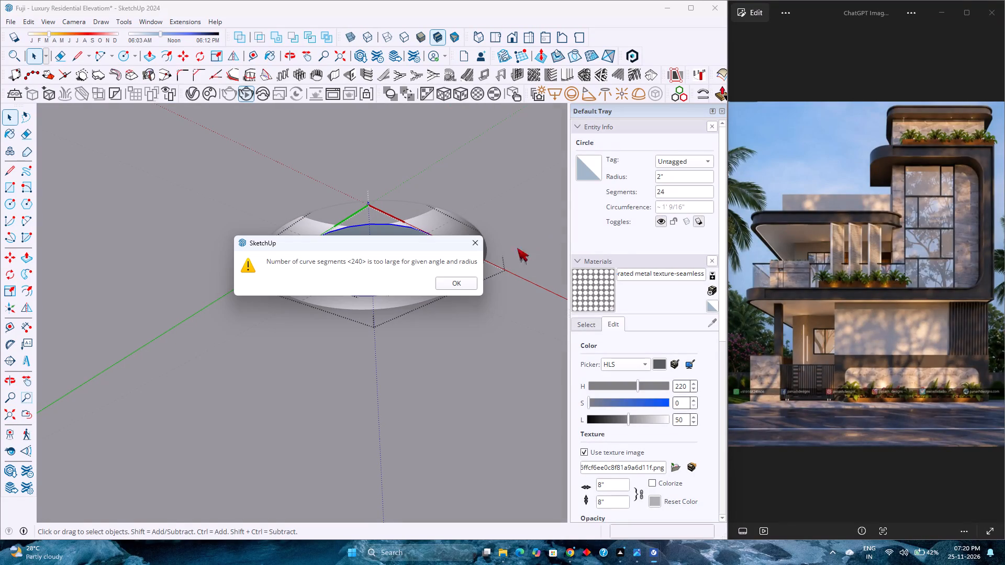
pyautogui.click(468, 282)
# Set the component circle's radius to 3" and its segment count to 240.
pyautogui.click(658, 179)
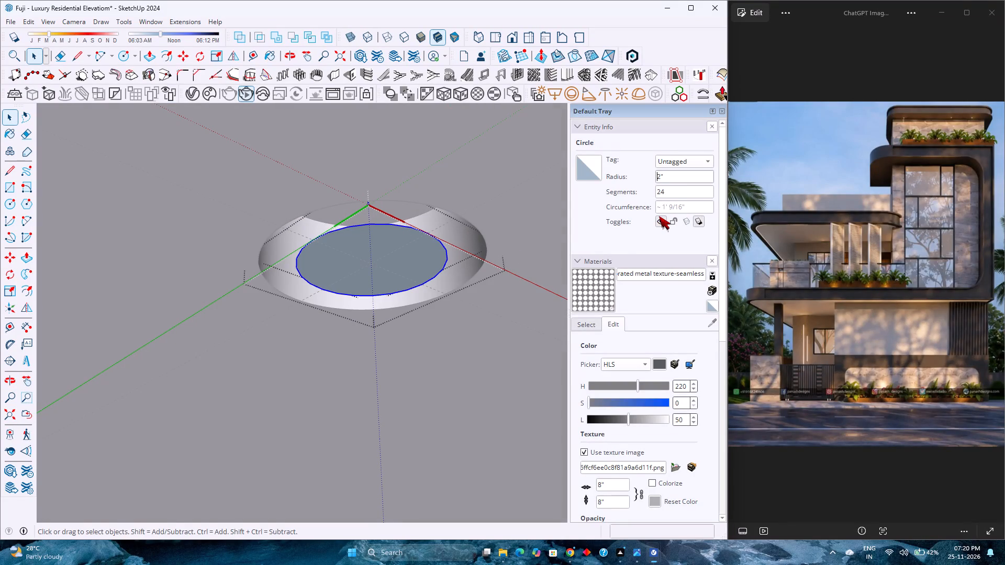
pyautogui.press('Right')
pyautogui.press('BackSpace')
pyautogui.press('3')
pyautogui.press('Return')
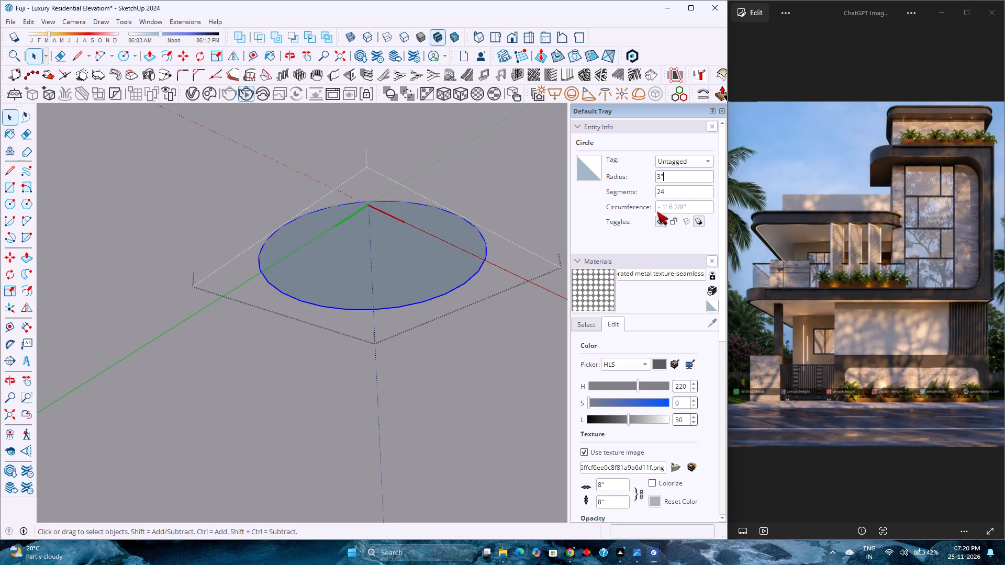
pyautogui.click(666, 195)
pyautogui.press('0')
pyautogui.press('Return')
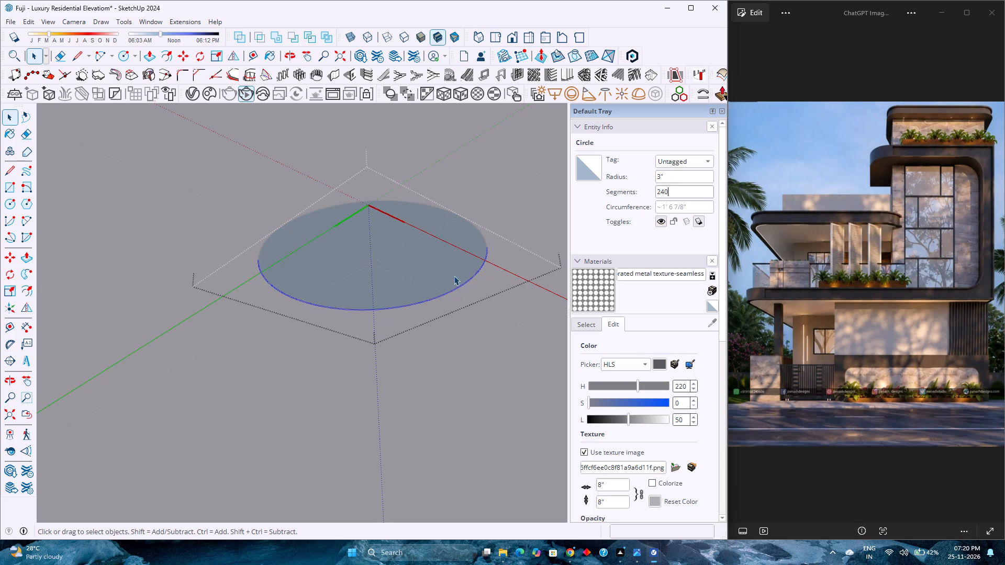
# Push/Pull the circle face downward into a disc 1.5" thick.
pyautogui.scroll(-3, 418, 261)
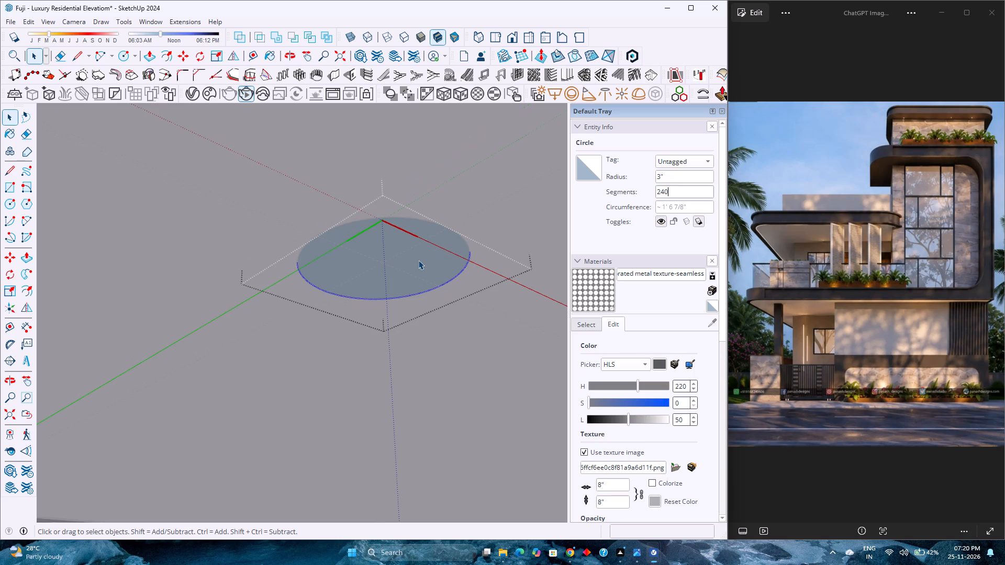
pyautogui.press('p')
pyautogui.click(414, 273)
pyautogui.press('p')
pyautogui.click(421, 259)
pyautogui.scroll(-5, 423, 299)
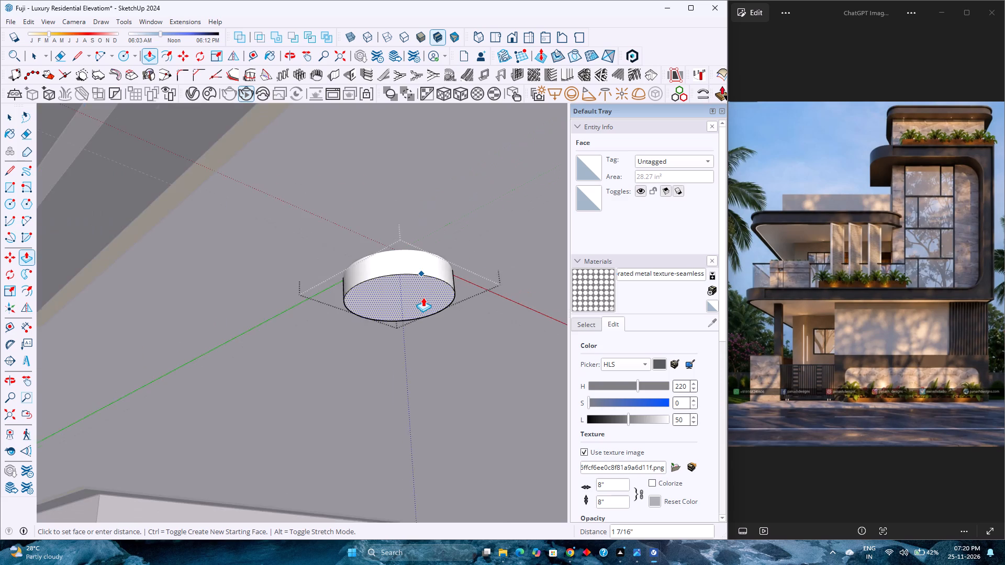
pyautogui.scroll(-10, 423, 297)
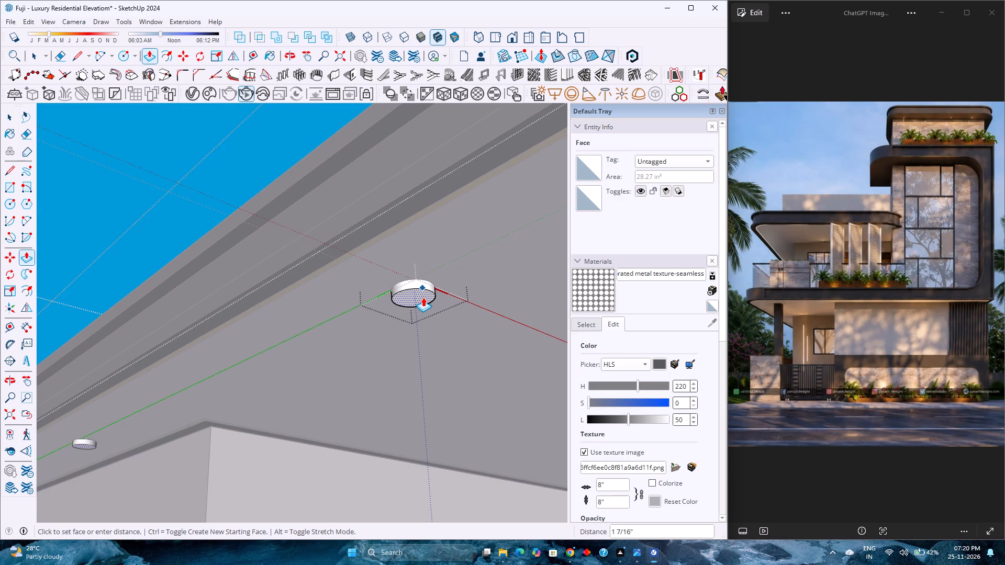
pyautogui.press('2')
pyautogui.press('Return')
pyautogui.press('1')
pyautogui.press('.')
pyautogui.press('5')
pyautogui.press('Return')
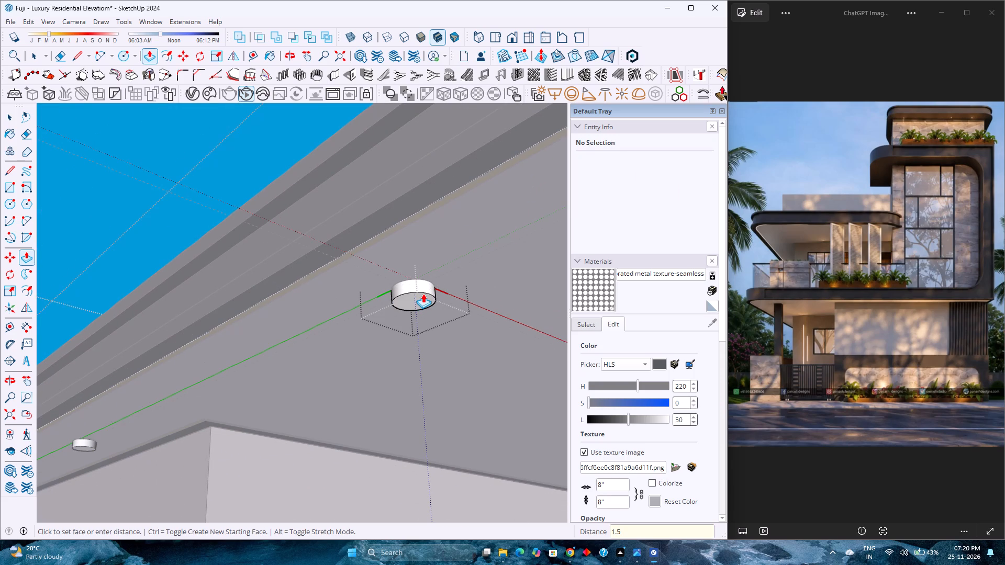
# Offset the disc's bottom edge inward about 1/4", and offset the resulting inner circle inward again by about 7/8".
pyautogui.scroll(8, 411, 286)
pyautogui.press('space')
pyautogui.scroll(2, 405, 300)
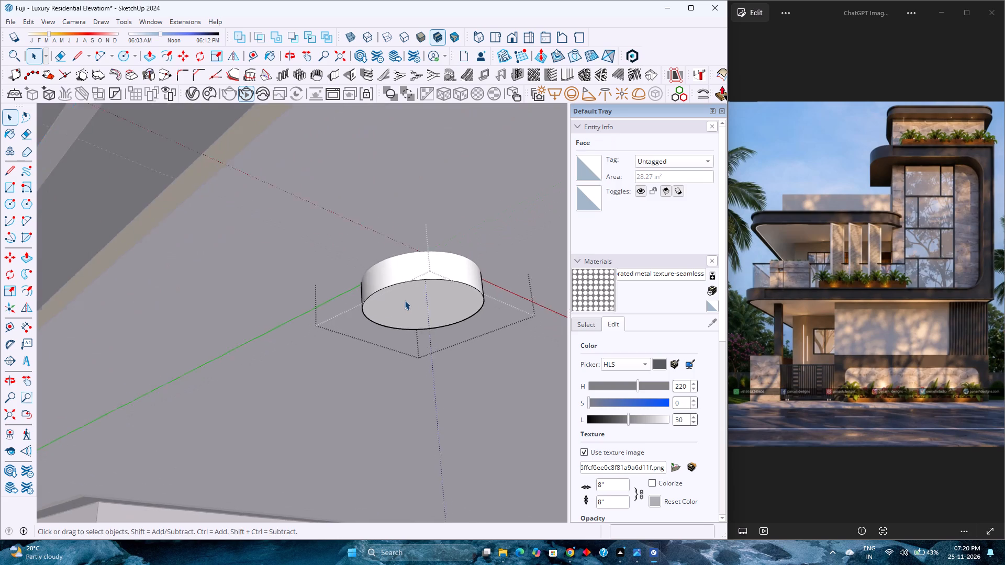
pyautogui.scroll(2, 405, 300)
pyautogui.moveTo(403, 307); pyautogui.dragTo(399, 286, button='middle')
pyautogui.scroll(2, 397, 307)
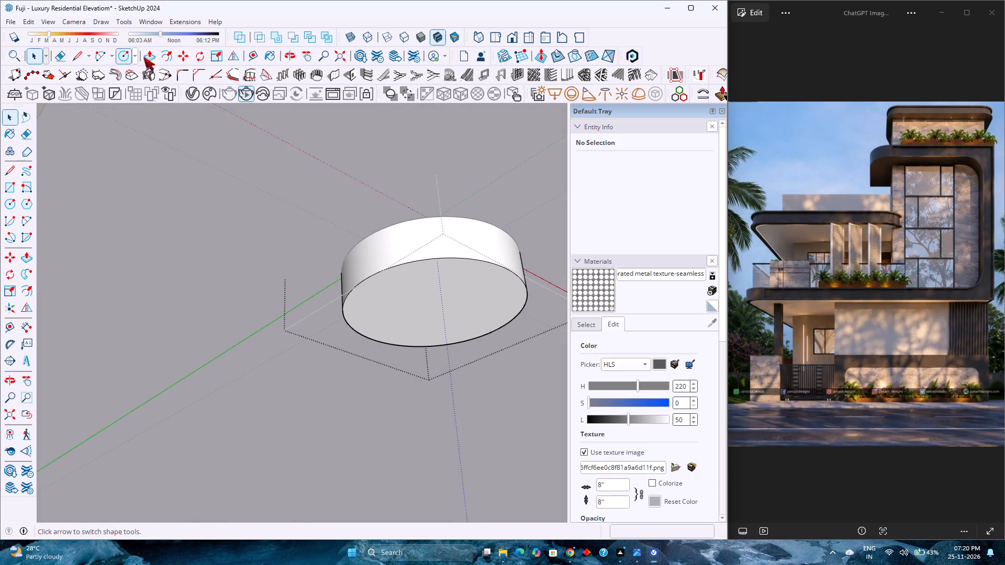
pyautogui.click(160, 62)
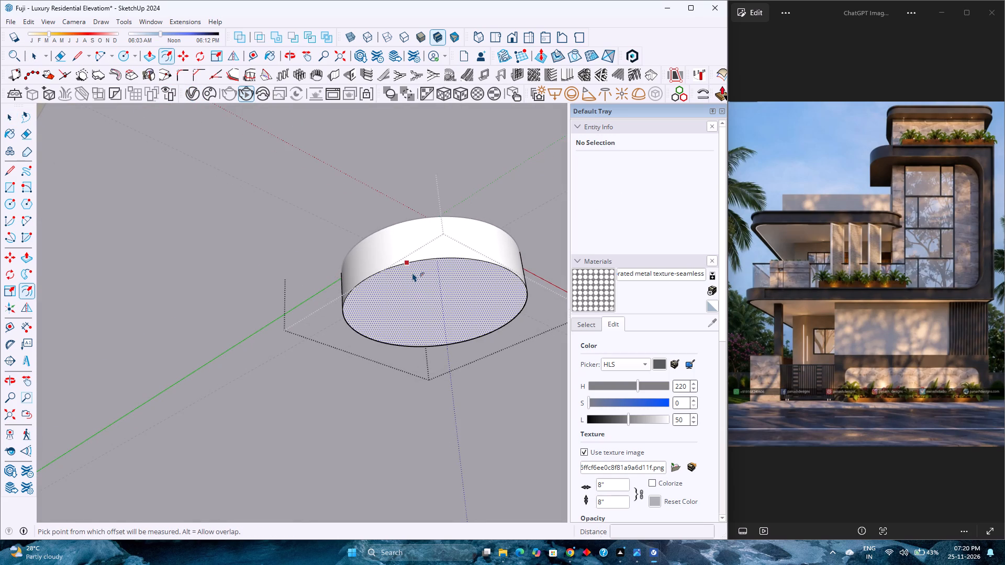
pyautogui.click(412, 273)
pyautogui.scroll(7, 412, 274)
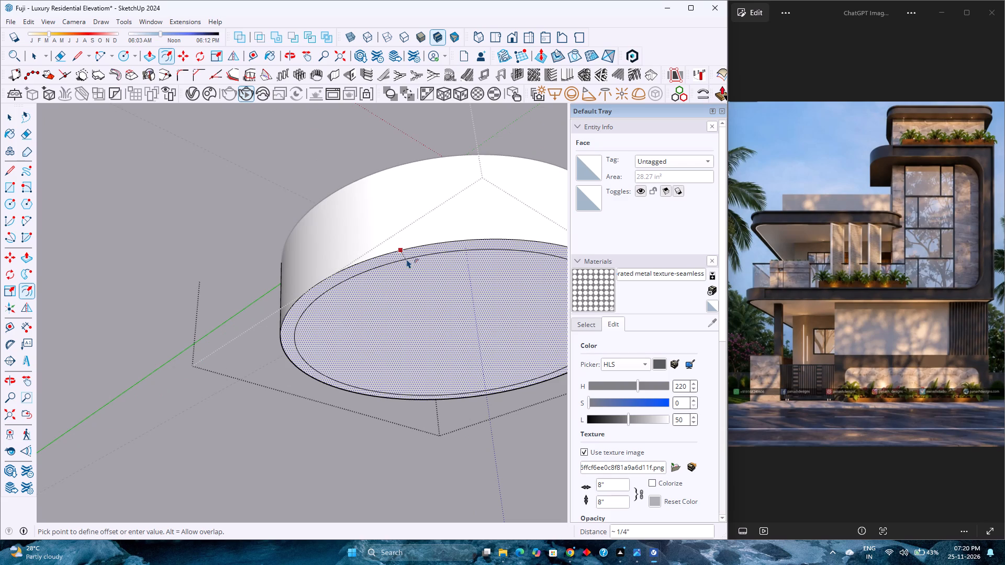
pyautogui.click(407, 259)
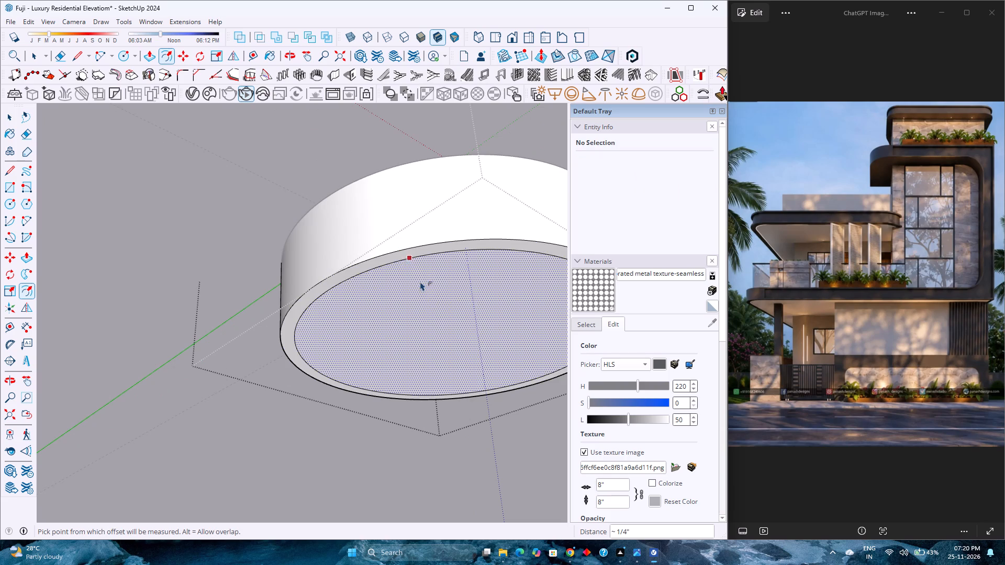
pyautogui.click(416, 284)
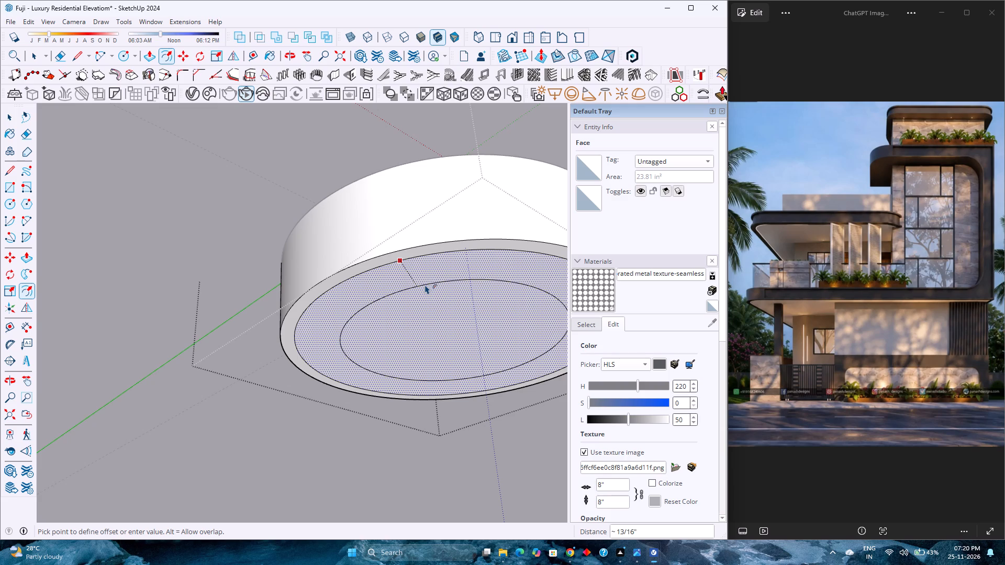
pyautogui.moveTo(425, 285); pyautogui.dragTo(426, 157, button='middle')
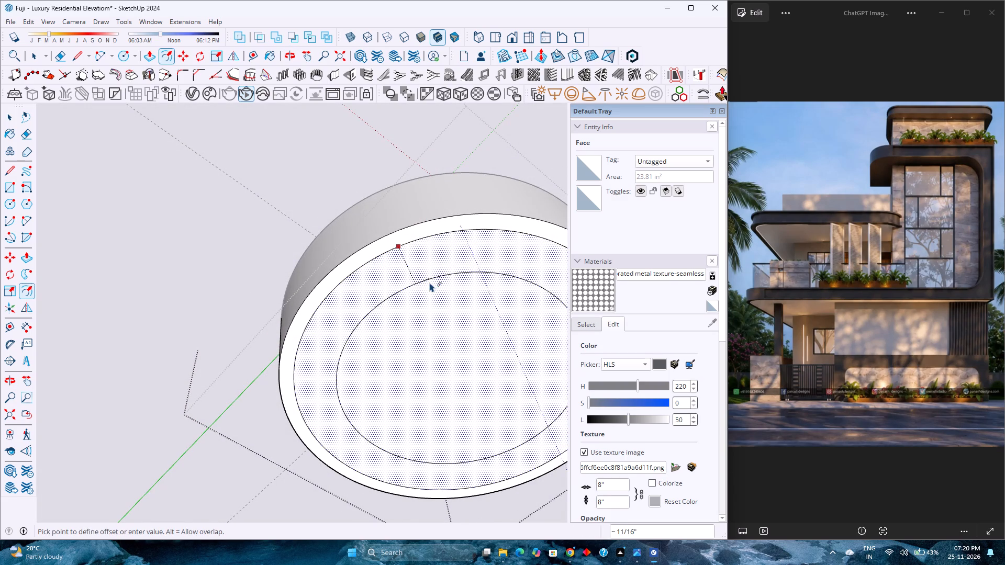
pyautogui.click(430, 286)
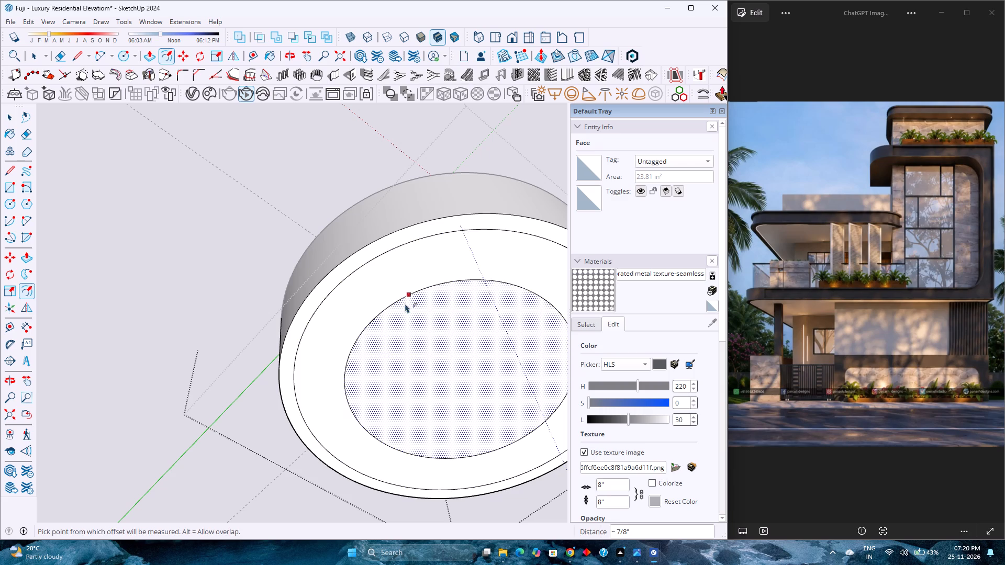
# Recess the central circle of the disc's bottom face by 1/8" and repeat the same push once more.
pyautogui.press('p')
pyautogui.moveTo(383, 333); pyautogui.dragTo(400, 394, button='middle')
pyautogui.scroll(3, 401, 393)
pyautogui.click(401, 390)
pyautogui.click(405, 382)
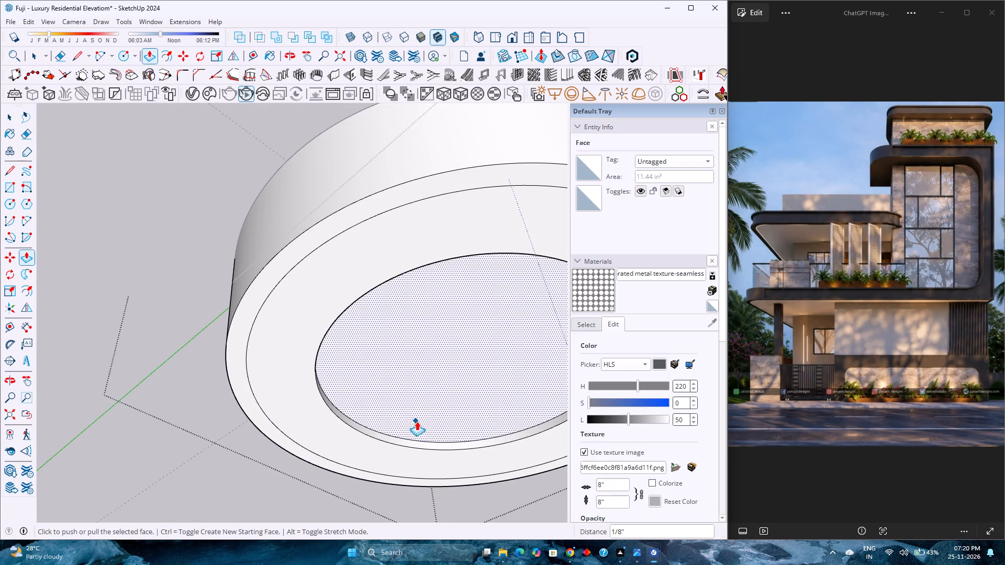
pyautogui.doubleClick(420, 394)
pyautogui.click(306, 329)
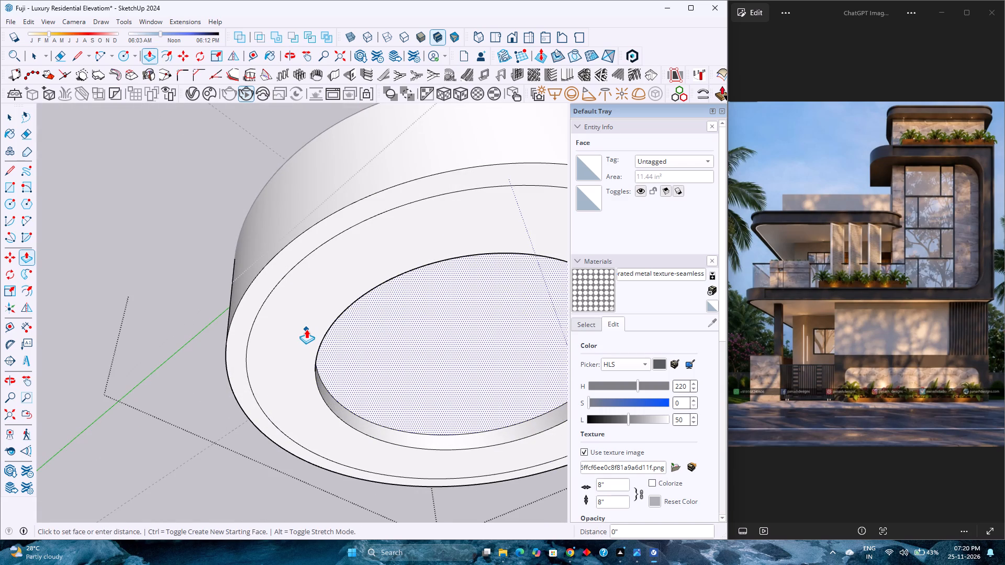
pyautogui.press('Escape')
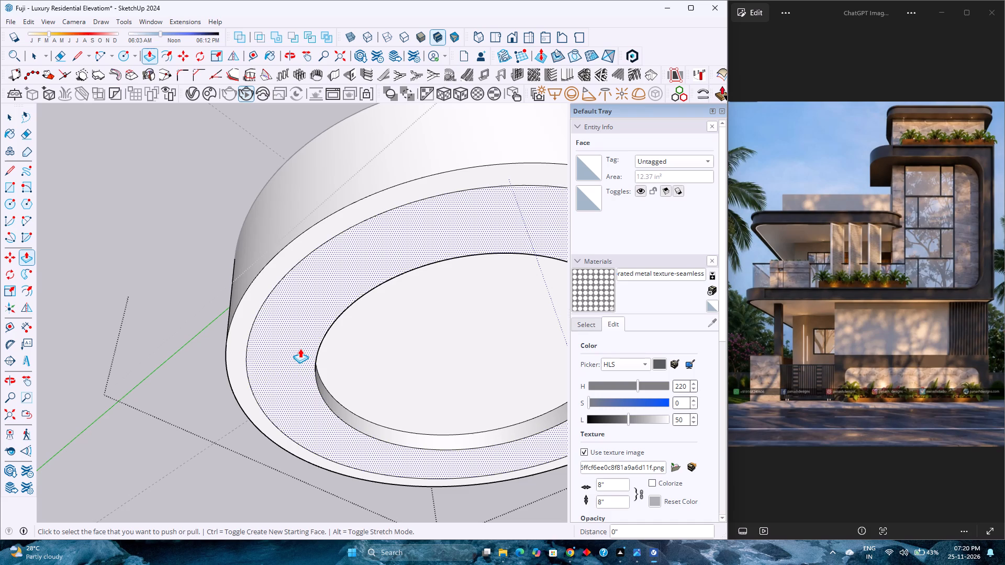
# Recess the ring around the central circle of the disc's bottom face, repeating the last push distance.
pyautogui.doubleClick(300, 348)
pyautogui.scroll(-1, 294, 352)
pyautogui.moveTo(294, 352); pyautogui.dragTo(307, 408, button='middle')
pyautogui.scroll(-4, 301, 378)
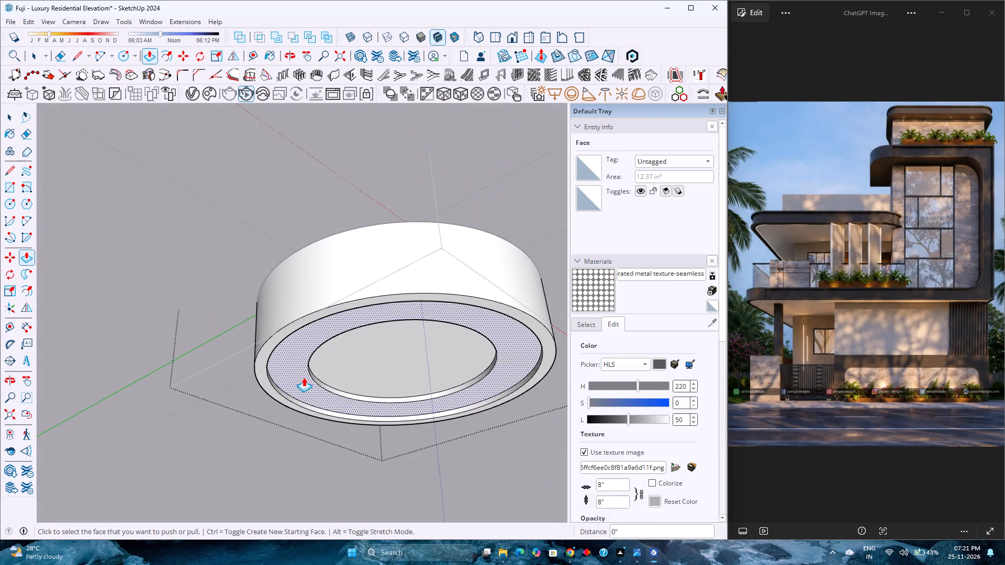
pyautogui.press('space')
# Place a spot light at the centre of the disc's recessed bottom face and leave the component.
pyautogui.scroll(3, 382, 373)
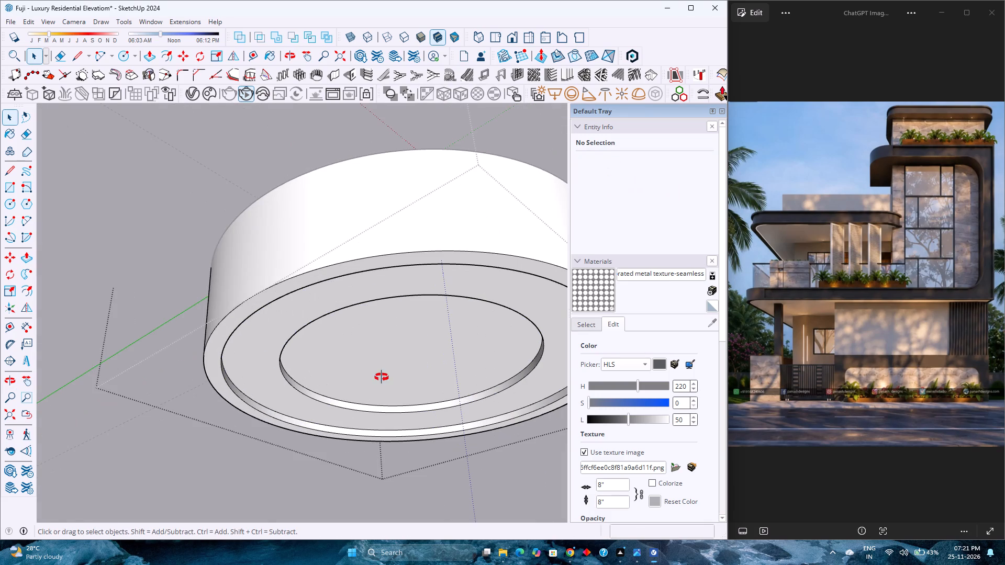
pyautogui.moveTo(382, 377); pyautogui.dragTo(415, 334, button='middle')
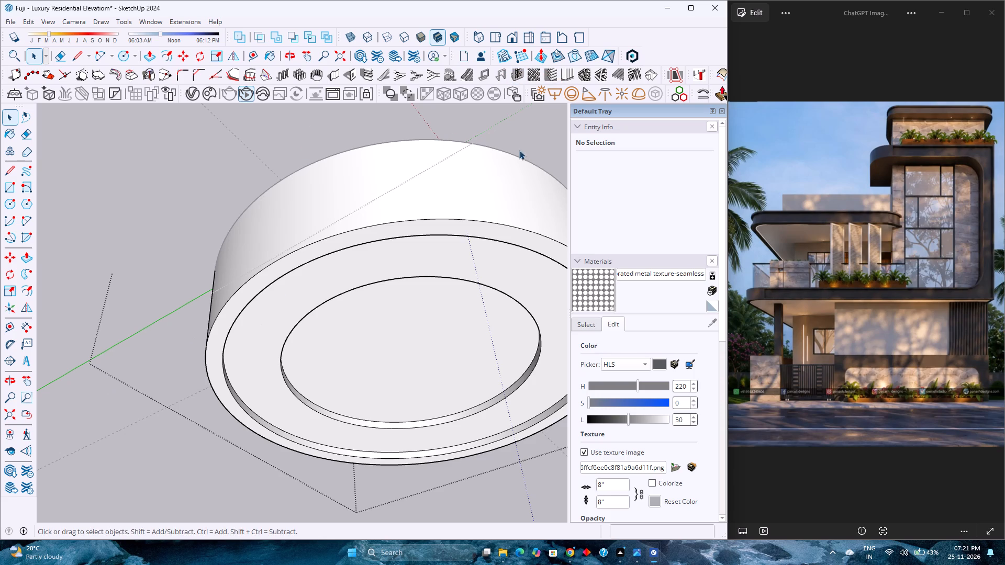
pyautogui.click(585, 95)
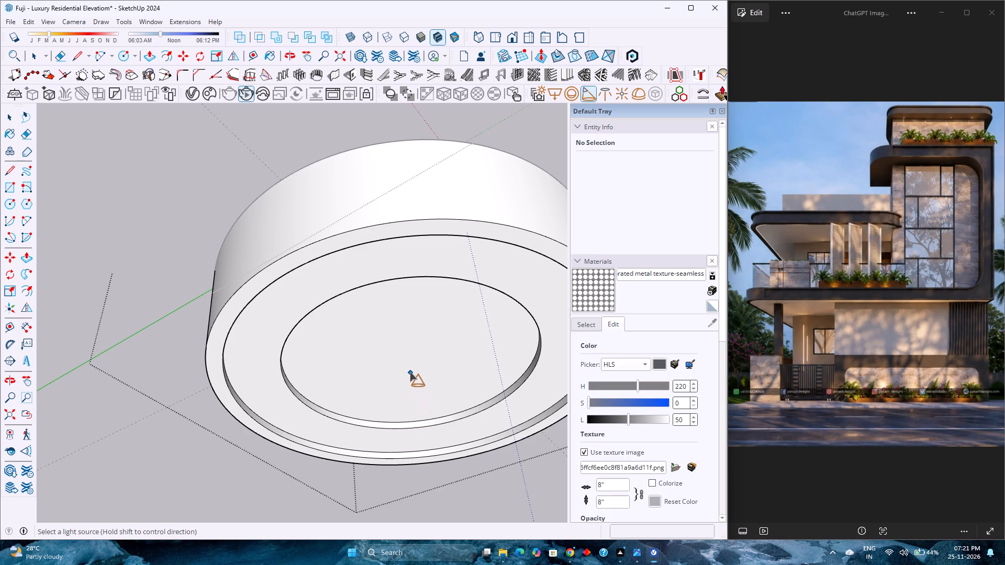
pyautogui.click(407, 357)
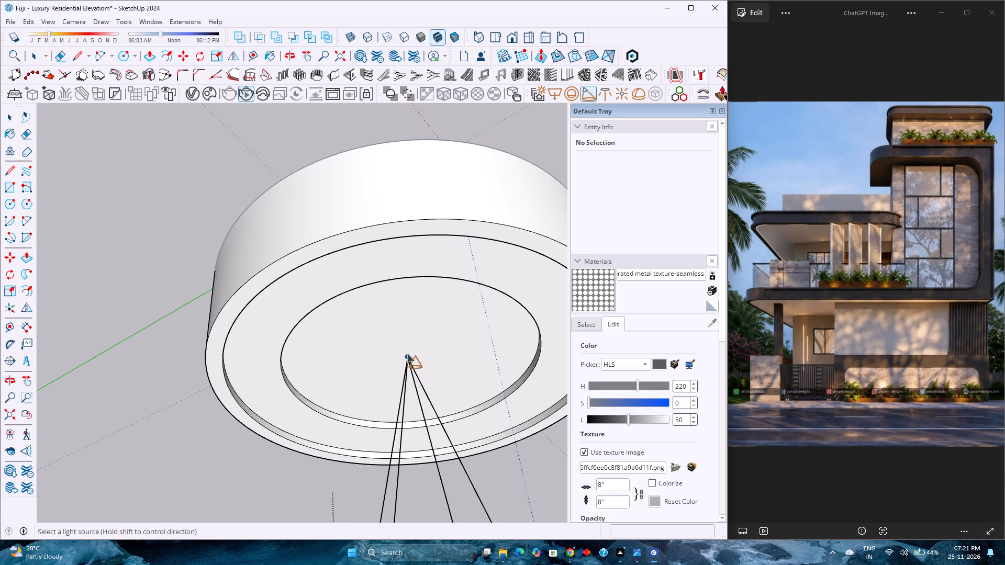
pyautogui.scroll(-4, 374, 280)
pyautogui.moveTo(374, 280); pyautogui.dragTo(395, 360, button='middle')
pyautogui.middleClick(395, 360)
pyautogui.scroll(-3, 395, 360)
pyautogui.scroll(-10, 382, 317)
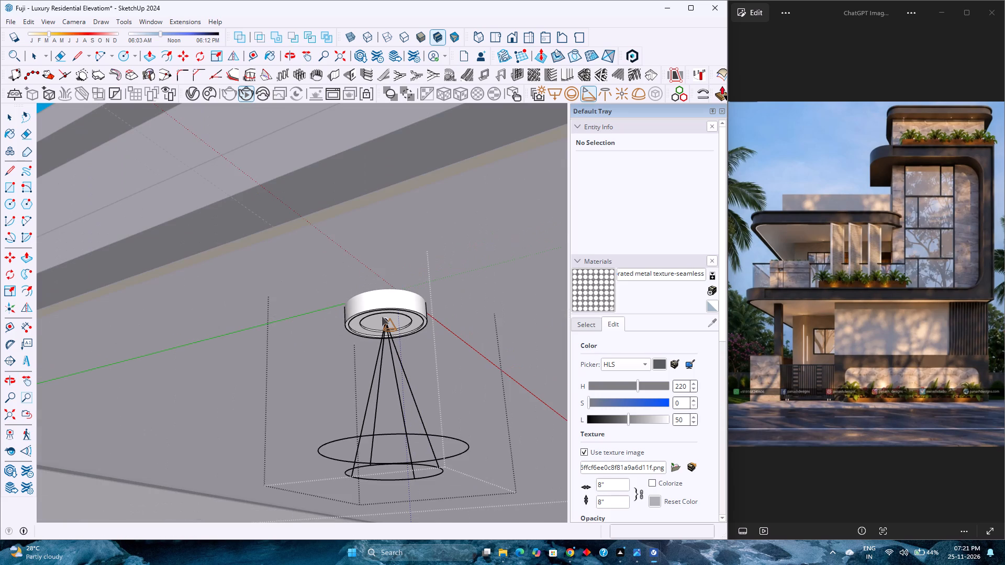
pyautogui.press('Escape')
pyautogui.press('space')
pyautogui.scroll(-3, 382, 317)
pyautogui.press('Escape')
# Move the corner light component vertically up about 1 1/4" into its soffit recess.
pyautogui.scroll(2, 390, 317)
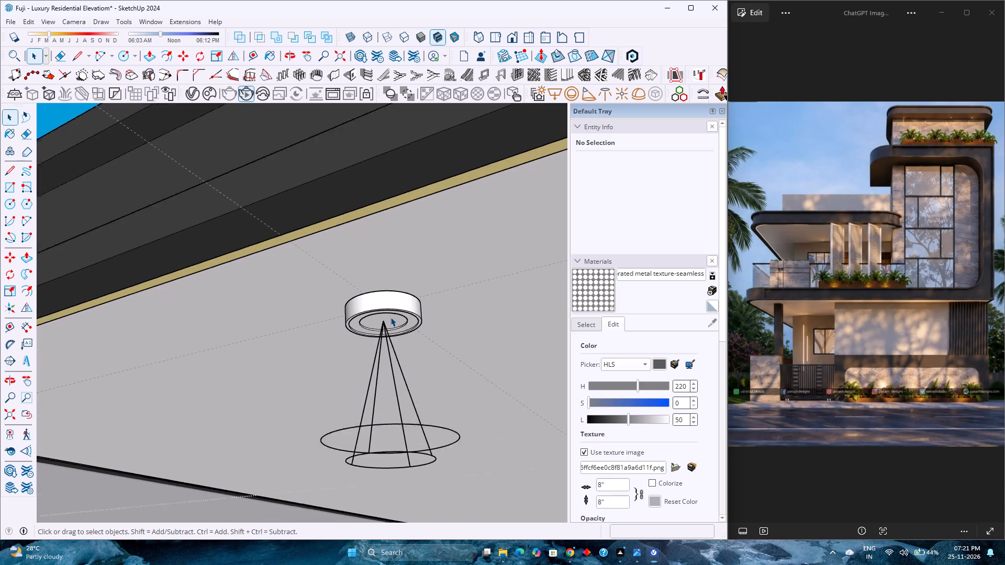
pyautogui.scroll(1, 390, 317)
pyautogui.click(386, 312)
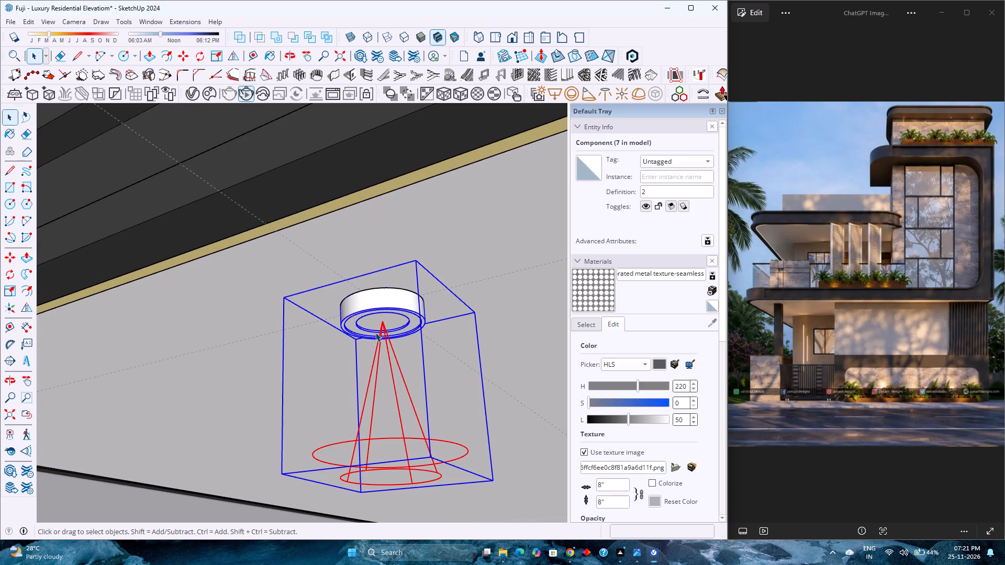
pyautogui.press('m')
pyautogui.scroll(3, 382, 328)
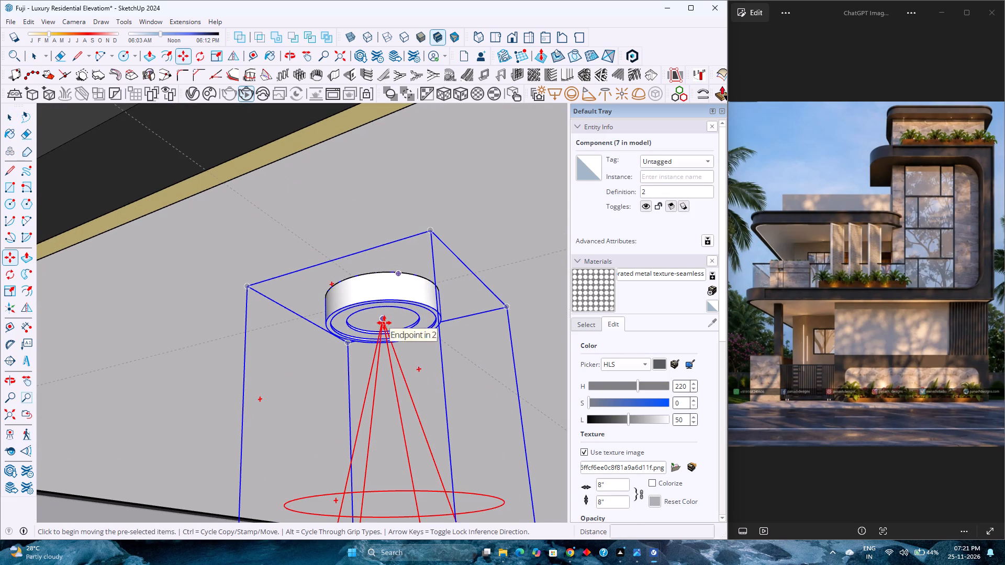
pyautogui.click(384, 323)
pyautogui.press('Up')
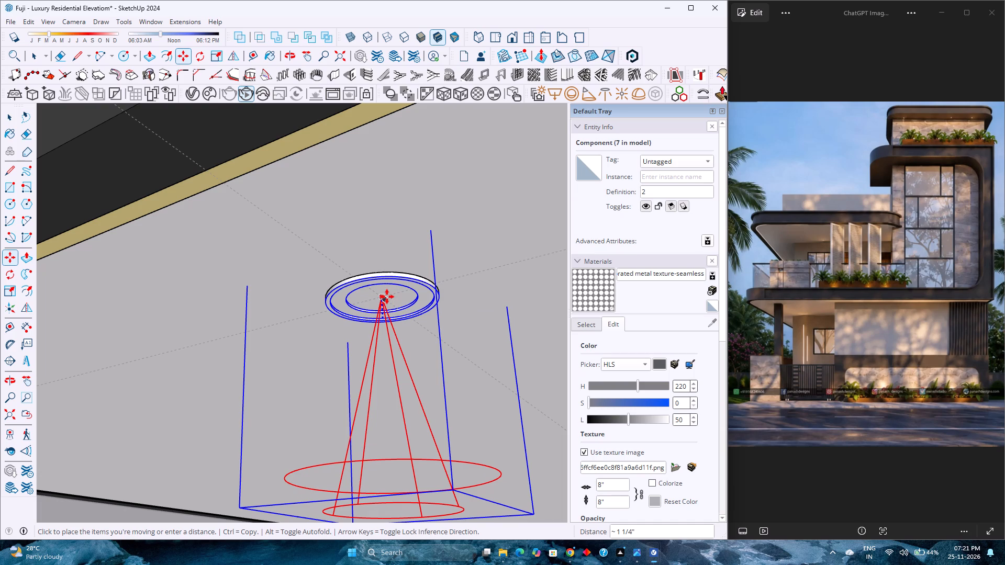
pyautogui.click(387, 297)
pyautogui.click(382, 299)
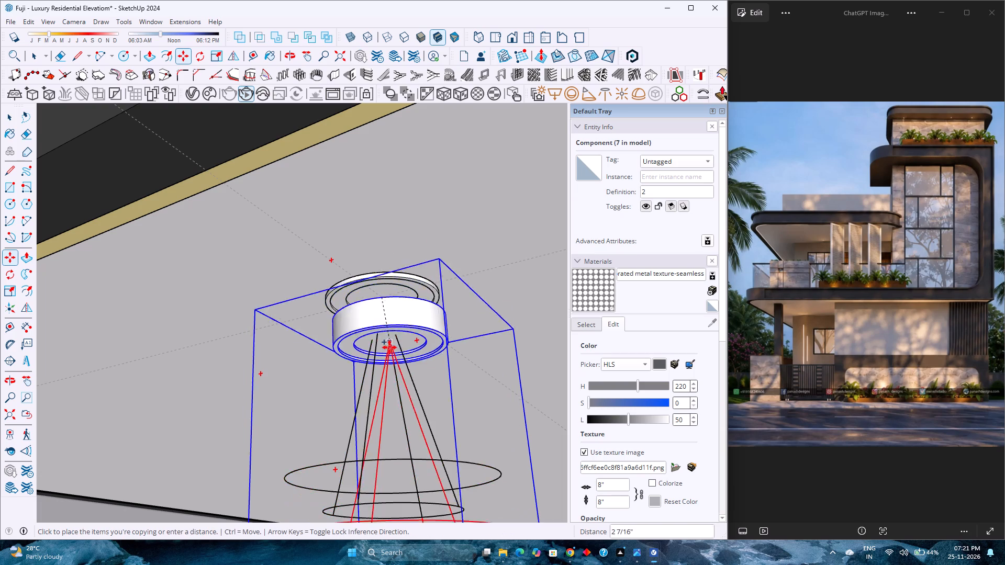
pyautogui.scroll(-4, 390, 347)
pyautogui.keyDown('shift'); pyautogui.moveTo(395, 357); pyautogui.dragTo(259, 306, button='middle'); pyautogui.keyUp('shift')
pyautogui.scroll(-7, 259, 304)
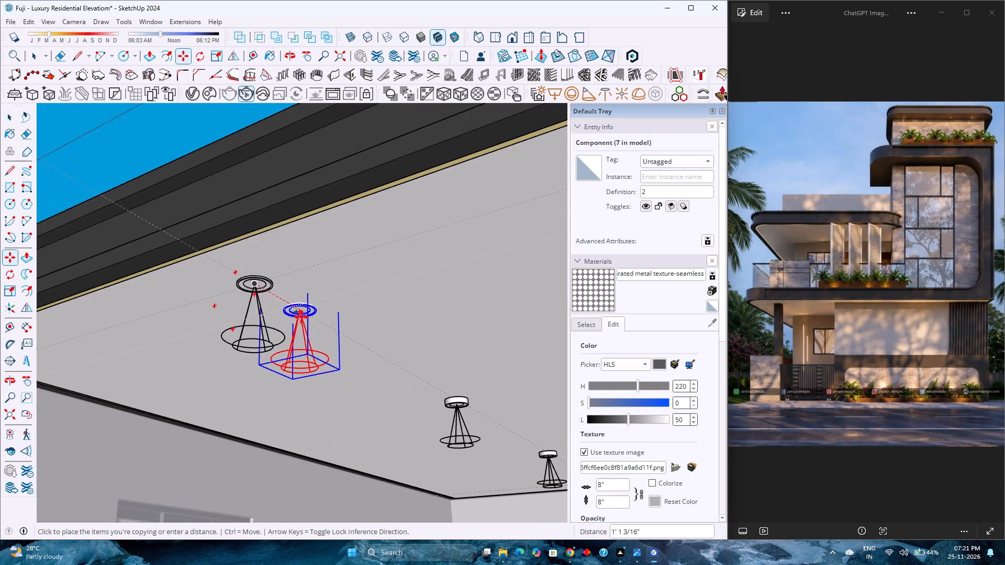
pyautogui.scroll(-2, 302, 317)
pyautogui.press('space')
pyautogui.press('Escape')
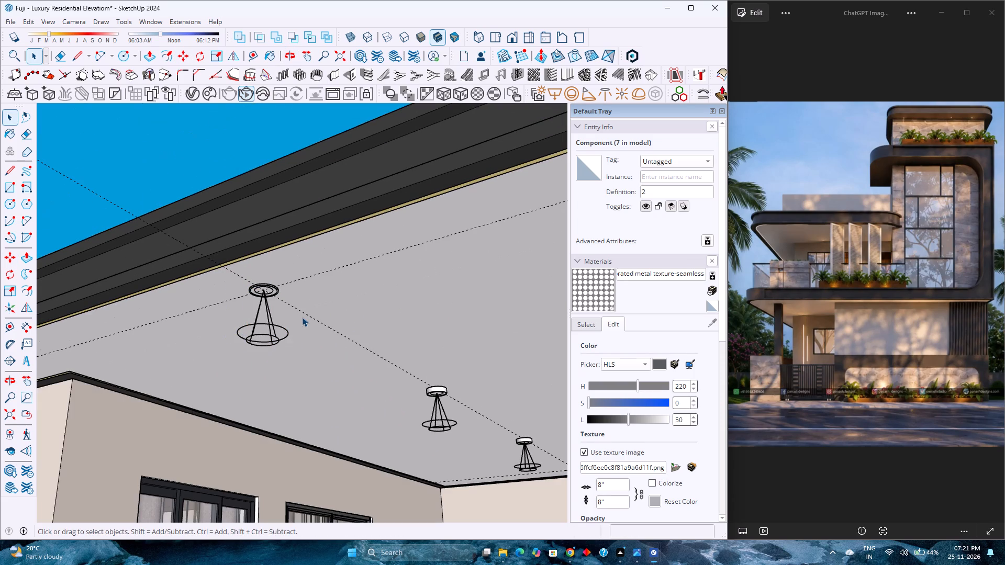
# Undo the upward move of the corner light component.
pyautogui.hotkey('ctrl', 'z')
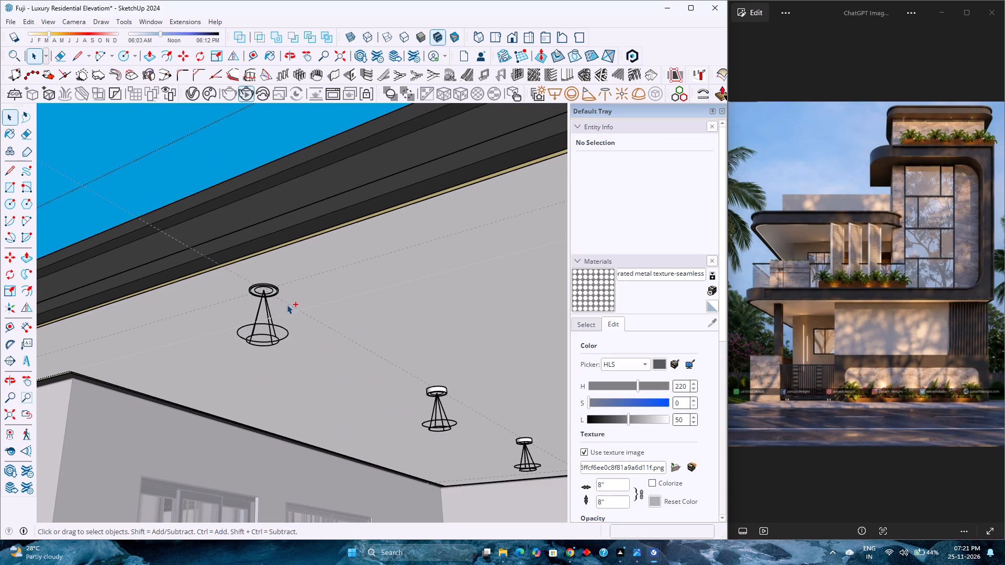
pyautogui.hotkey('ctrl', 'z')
# Select all instances of the disc light component and move them vertically up into the soffit, first 1.5", corrected to 1.2".
pyautogui.scroll(2, 265, 300)
pyautogui.click(267, 294)
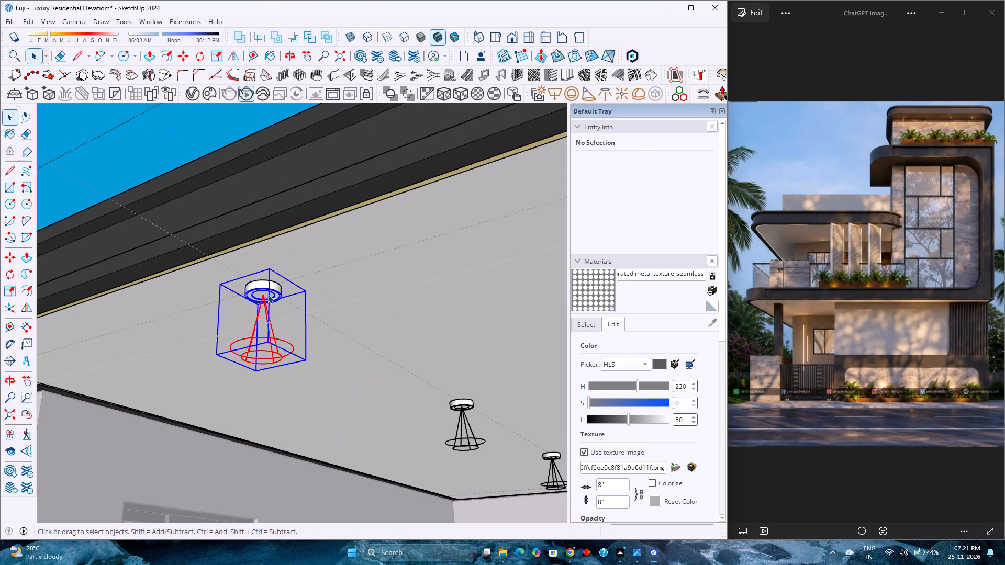
pyautogui.rightClick(267, 294)
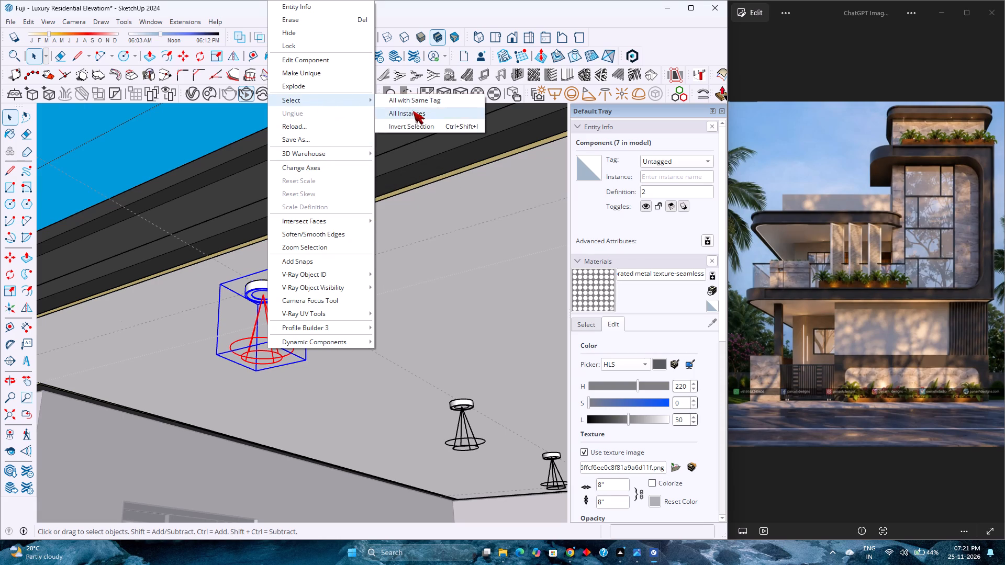
pyautogui.click(413, 111)
pyautogui.press('m')
pyautogui.scroll(14, 243, 284)
pyautogui.click(301, 304)
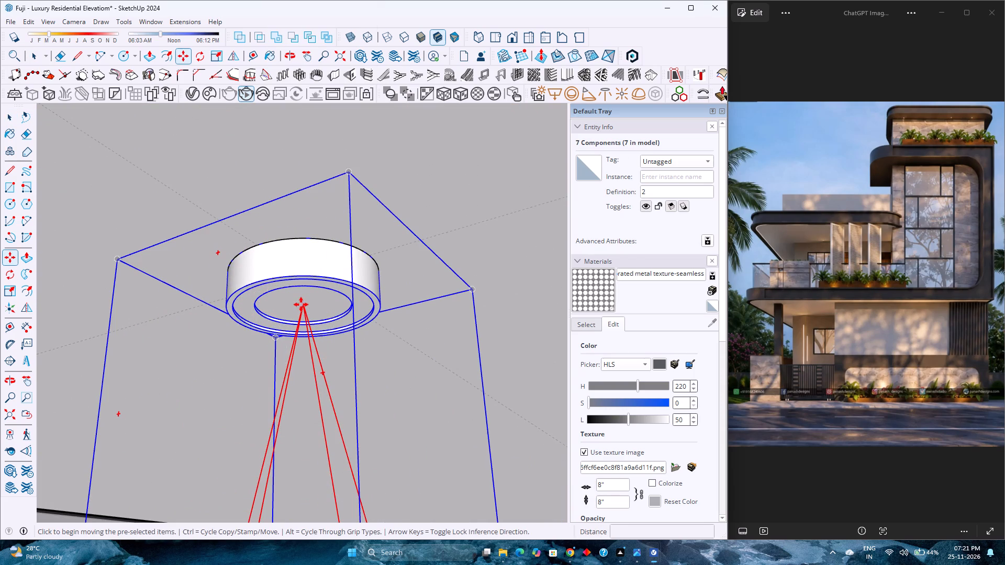
pyautogui.press('Up')
pyautogui.scroll(6, 303, 288)
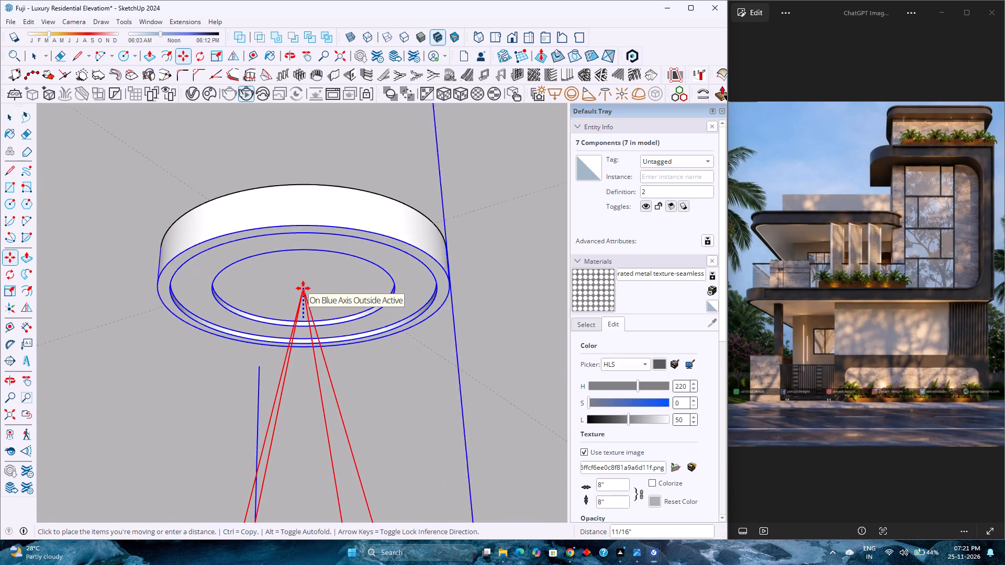
pyautogui.scroll(1, 303, 288)
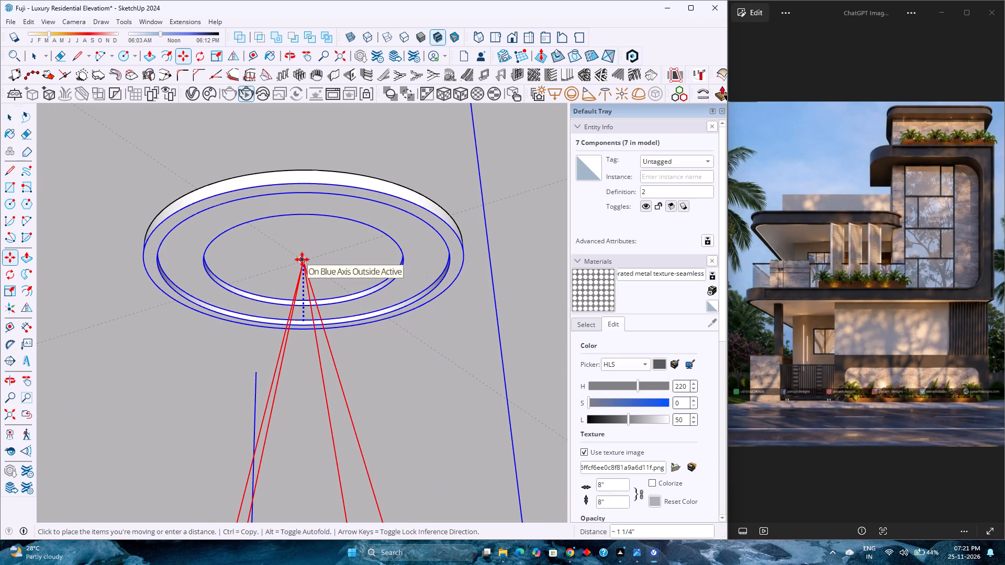
pyautogui.write('1.5')
pyautogui.press('Return')
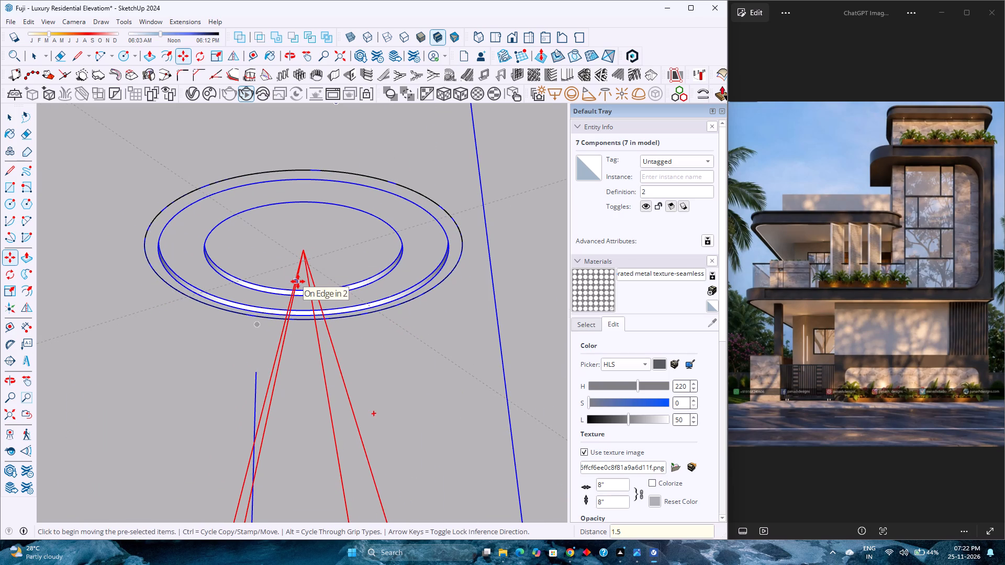
pyautogui.write('1.')
pyautogui.press('2')
pyautogui.press('Return')
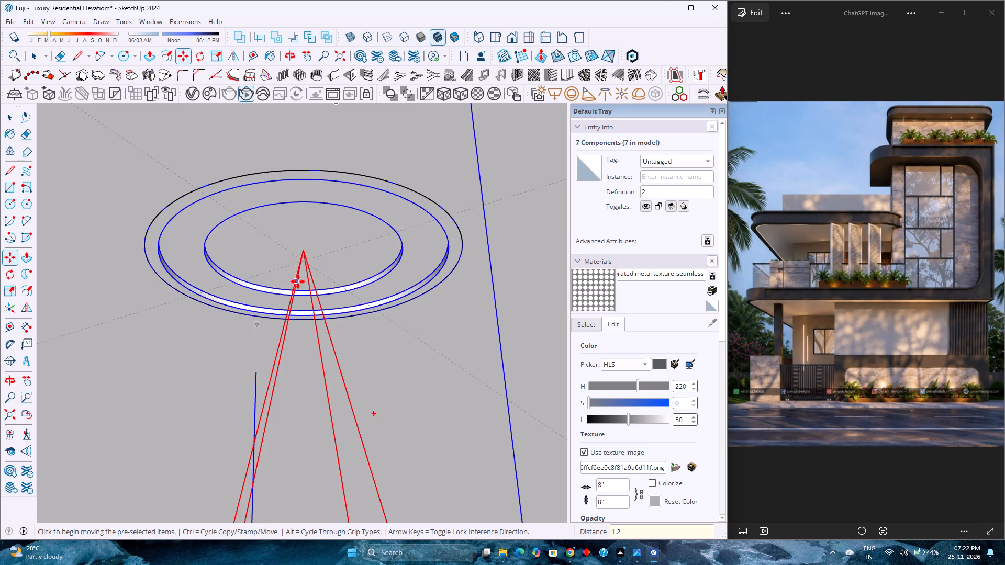
pyautogui.press('space')
pyautogui.scroll(-9, 289, 331)
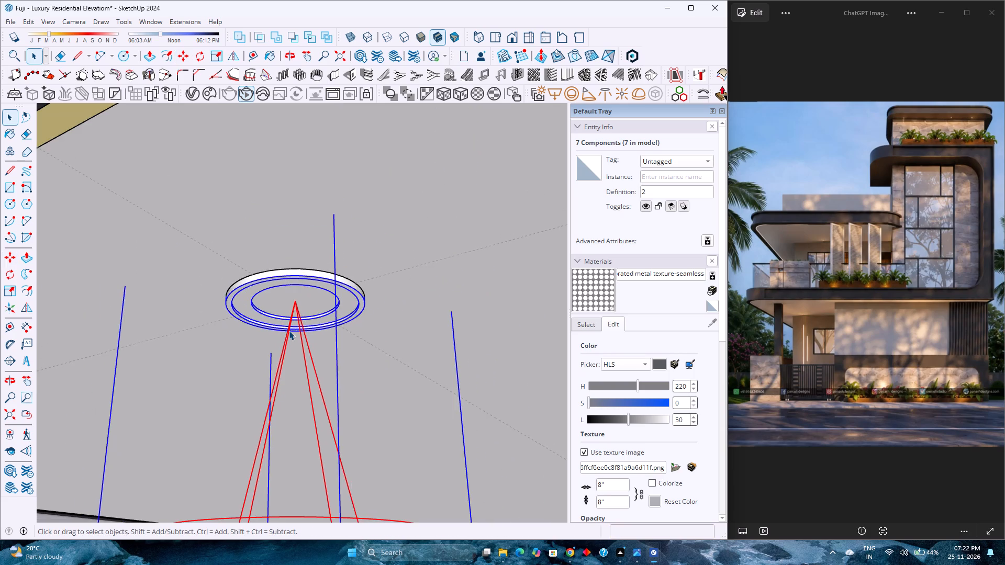
pyautogui.press('Escape')
# Examine the recessed lights along the balcony roof soffit and the soffit of the balcony slab below.
pyautogui.scroll(-4, 289, 329)
pyautogui.moveTo(289, 329); pyautogui.dragTo(311, 367, button='middle')
pyautogui.scroll(-13, 319, 351)
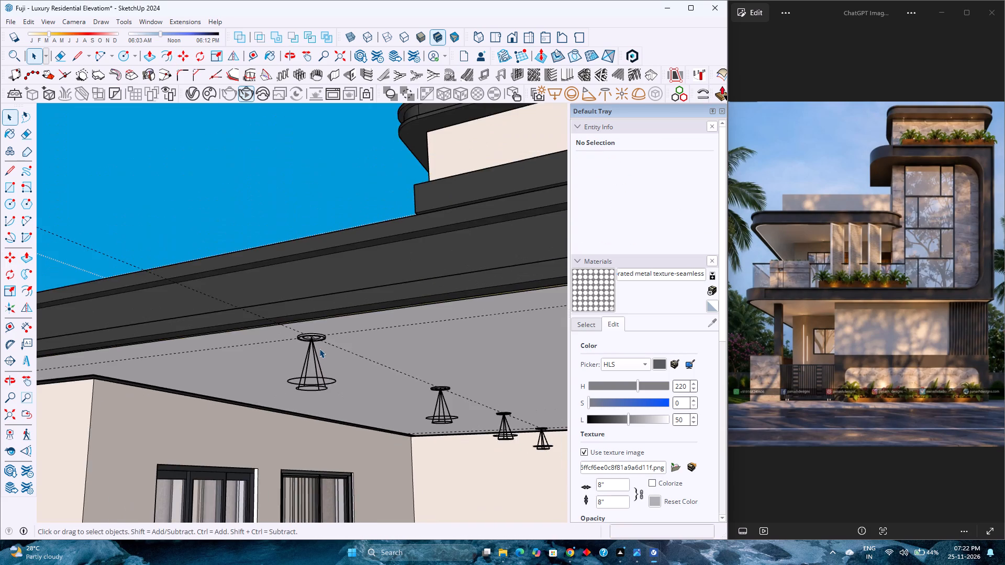
pyautogui.scroll(-11, 319, 348)
pyautogui.keyDown('shift'); pyautogui.moveTo(318, 371); pyautogui.dragTo(332, 297, button='middle'); pyautogui.keyUp('shift')
pyautogui.keyDown('shift'); pyautogui.middleClick(333, 297); pyautogui.keyUp('shift')
pyautogui.moveTo(337, 300); pyautogui.dragTo(320, 304, button='middle')
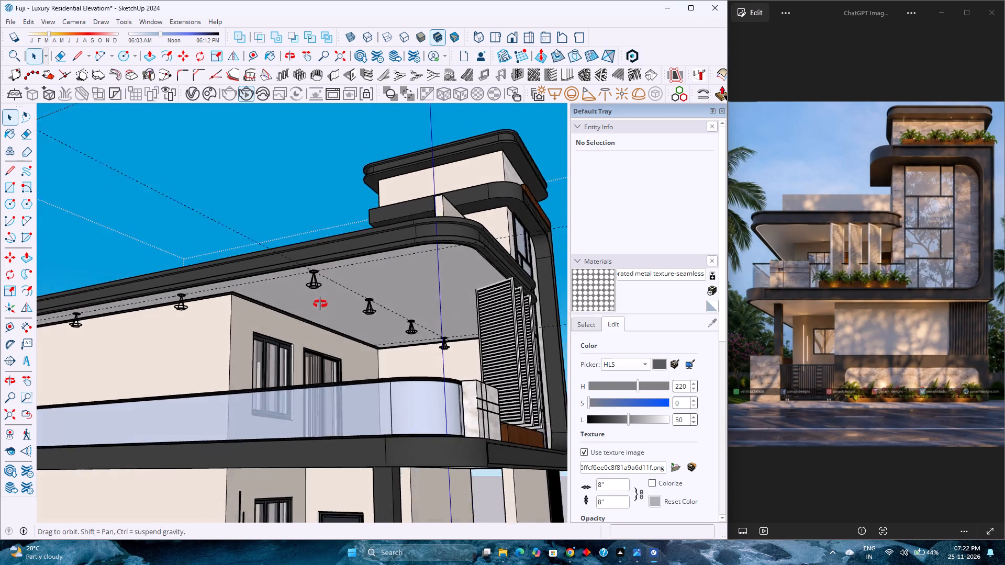
pyautogui.moveTo(320, 304); pyautogui.dragTo(281, 303, button='middle')
pyautogui.middleClick(281, 303)
pyautogui.scroll(-6, 281, 302)
pyautogui.keyDown('shift'); pyautogui.moveTo(276, 330); pyautogui.dragTo(360, 285, button='middle'); pyautogui.keyUp('shift')
pyautogui.keyDown('shift'); pyautogui.middleClick(360, 285); pyautogui.keyUp('shift')
pyautogui.moveTo(362, 289); pyautogui.dragTo(177, 298, button='middle')
pyautogui.middleClick(177, 298)
pyautogui.scroll(5, 294, 352)
pyautogui.moveTo(282, 355); pyautogui.dragTo(381, 327, button='middle')
pyautogui.scroll(-2, 374, 327)
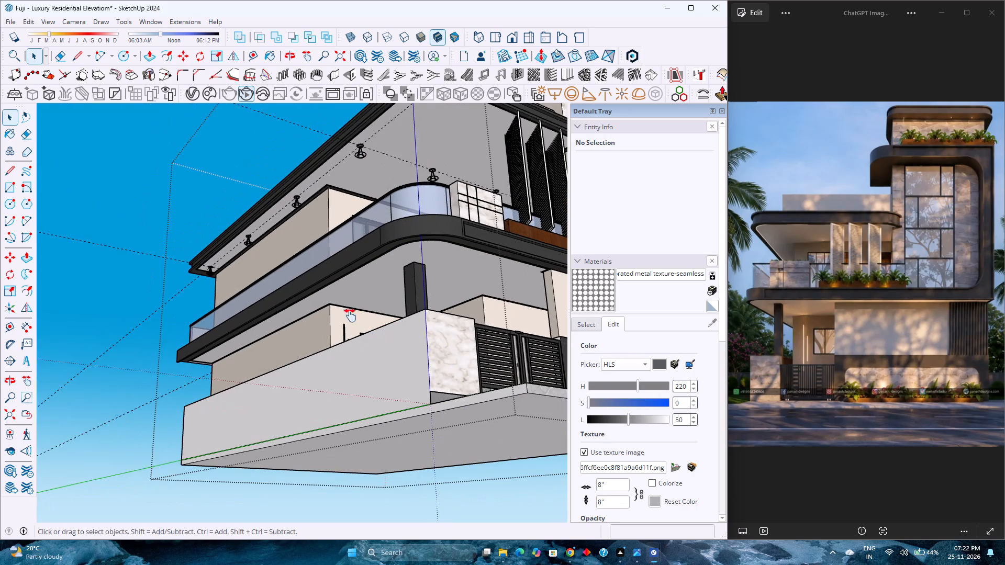
pyautogui.keyDown('shift'); pyautogui.moveTo(351, 315); pyautogui.dragTo(235, 354, button='middle'); pyautogui.keyUp('shift')
pyautogui.moveTo(251, 354); pyautogui.dragTo(439, 355, button='middle')
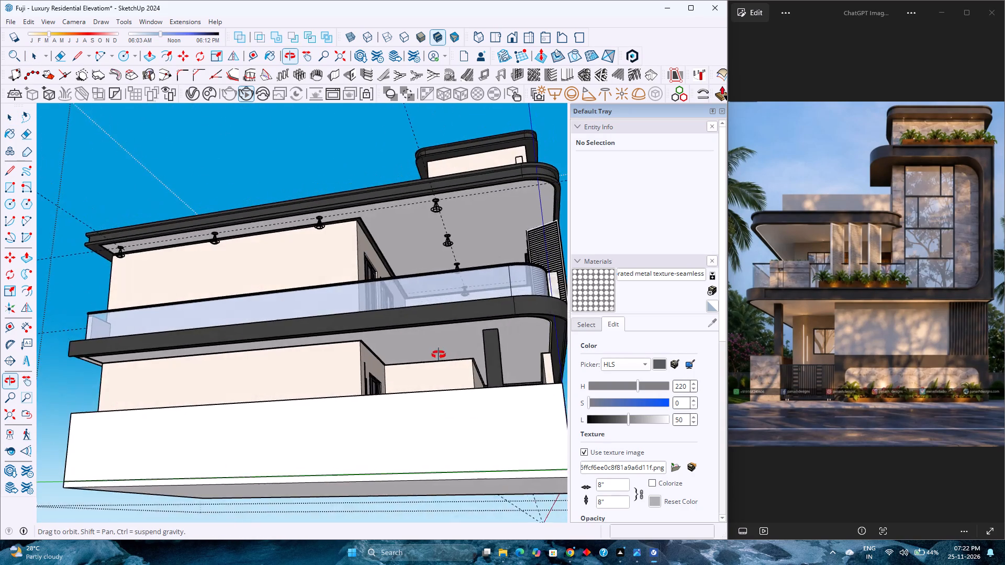
pyautogui.moveTo(439, 355); pyautogui.dragTo(450, 371, button='middle')
pyautogui.middleClick(451, 371)
pyautogui.scroll(3, 454, 371)
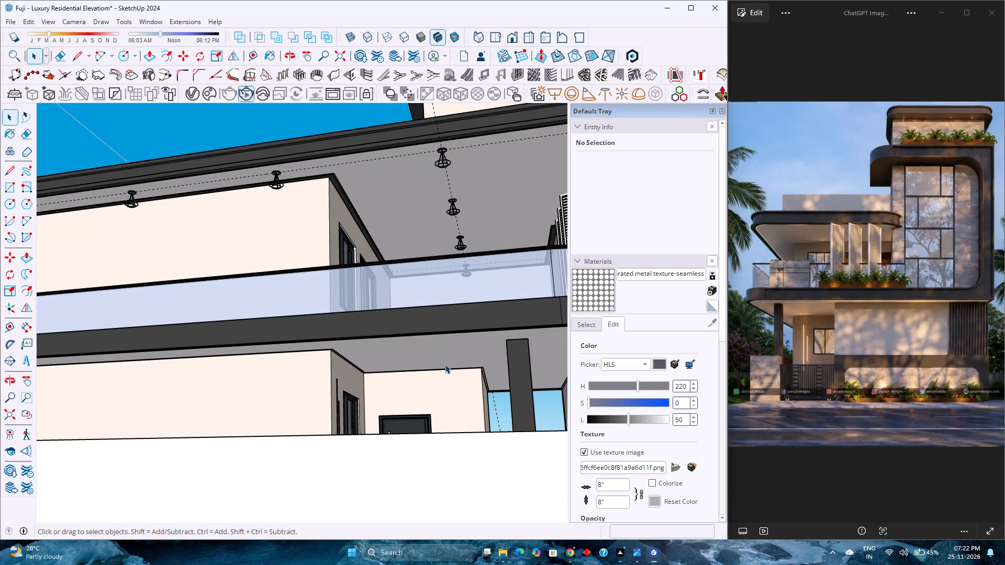
pyautogui.scroll(-3, 445, 364)
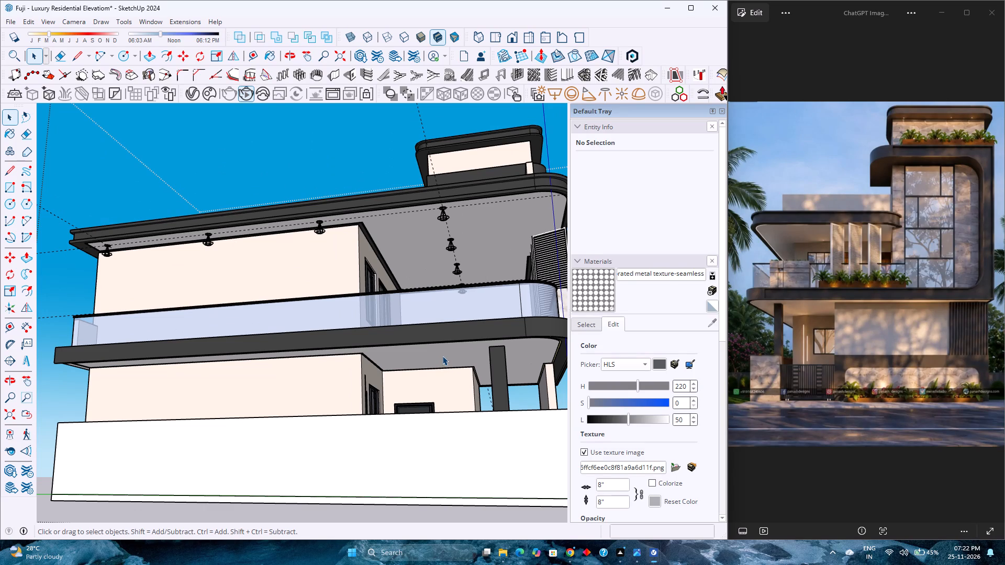
pyautogui.scroll(4, 442, 354)
pyautogui.moveTo(441, 354); pyautogui.dragTo(300, 324, button='middle')
pyautogui.scroll(-3, 301, 325)
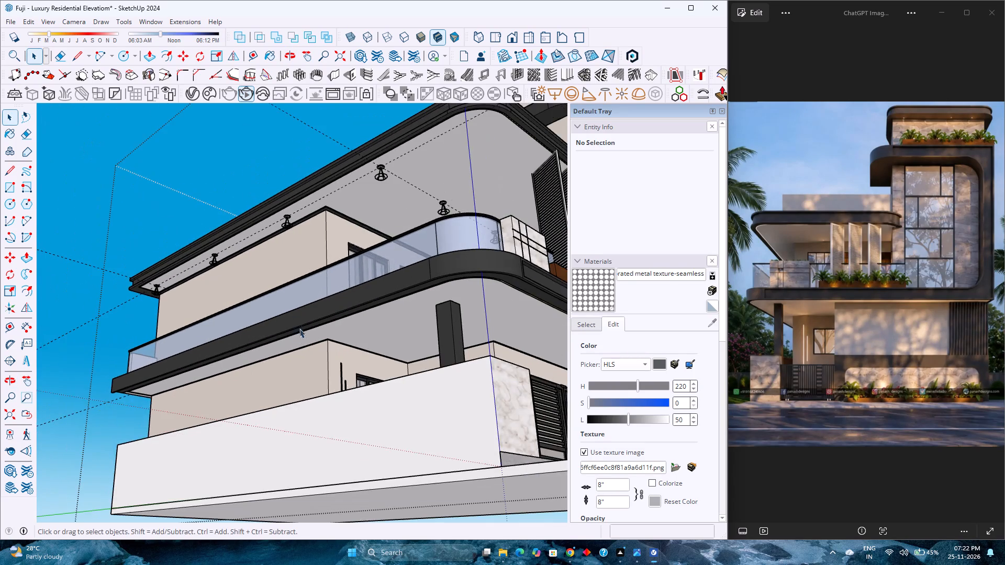
# Open the lower balcony slab group and place a lengthwise guide along the middle of its narrow side soffit, 1' 4 1/2" from the outer edge.
pyautogui.scroll(3, 274, 347)
pyautogui.scroll(2, 168, 363)
pyautogui.moveTo(153, 380); pyautogui.dragTo(280, 330, button='middle')
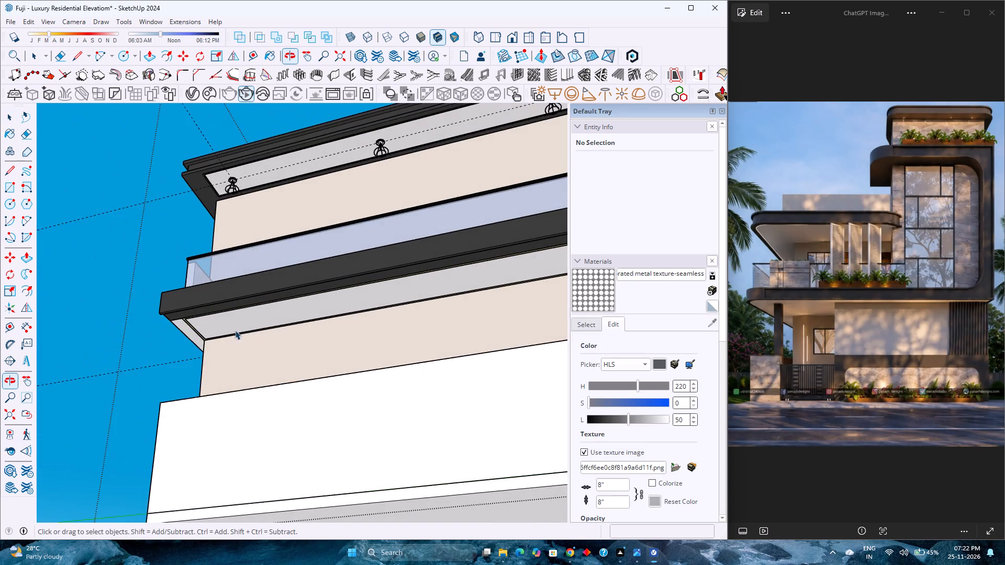
pyautogui.scroll(10, 234, 330)
pyautogui.moveTo(166, 330); pyautogui.dragTo(349, 289, button='middle')
pyautogui.middleClick(349, 289)
pyautogui.scroll(3, 189, 268)
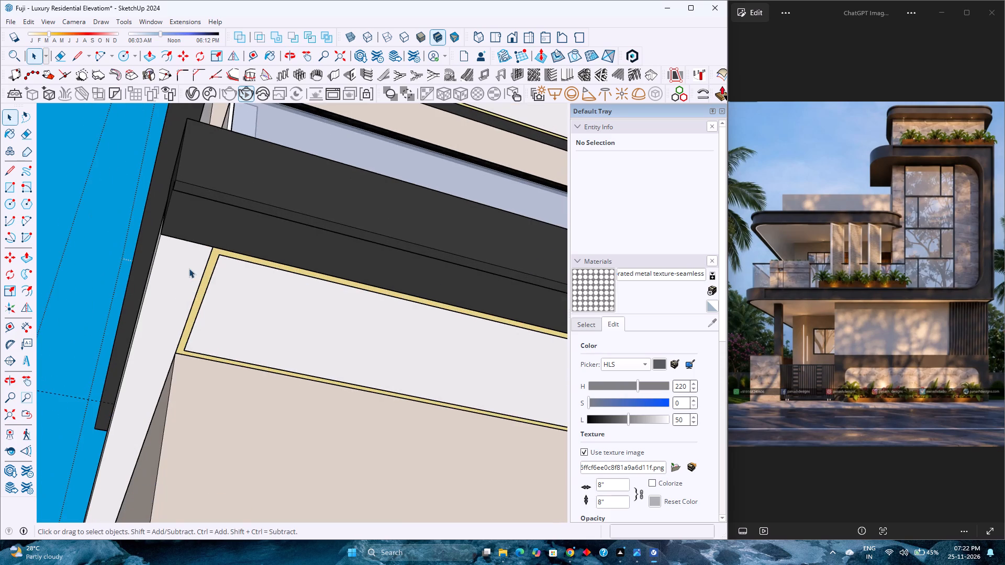
pyautogui.scroll(3, 176, 273)
pyautogui.moveTo(187, 277); pyautogui.dragTo(424, 399, button='middle')
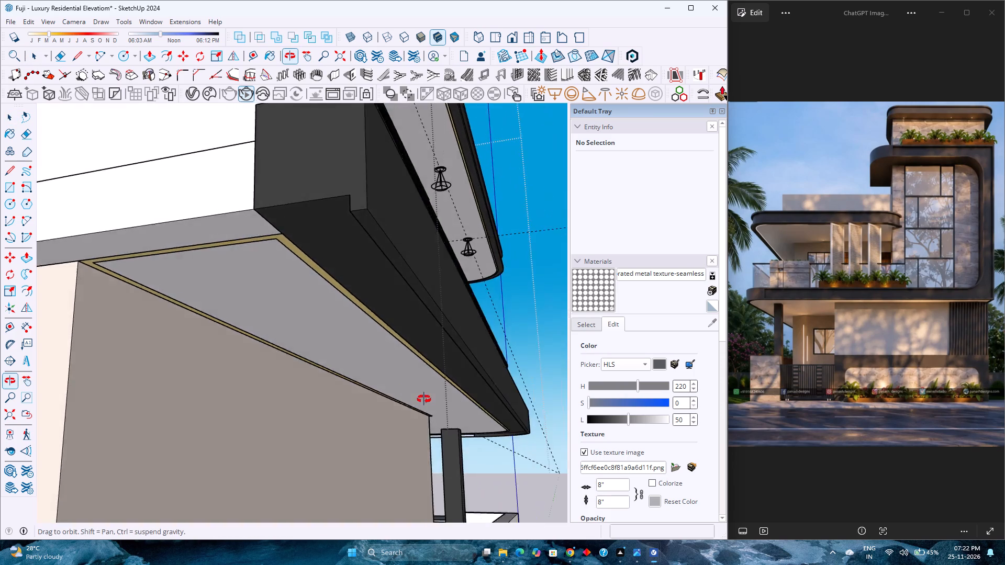
pyautogui.moveTo(424, 399); pyautogui.dragTo(293, 303, button='middle')
pyautogui.middleClick(292, 303)
pyautogui.doubleClick(275, 307)
pyautogui.scroll(-2, 274, 307)
pyautogui.moveTo(276, 308); pyautogui.dragTo(146, 279, button='middle')
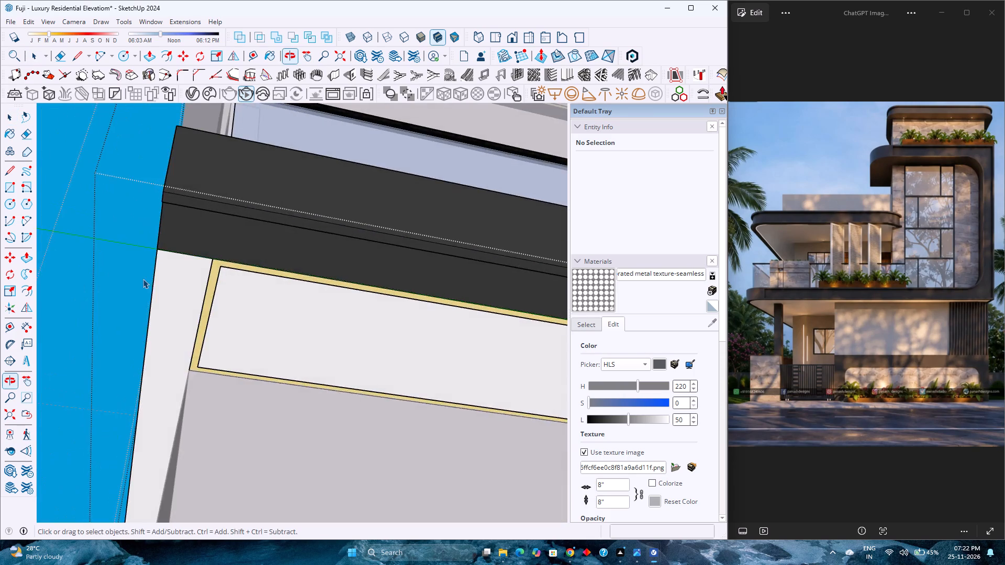
pyautogui.scroll(-7, 143, 279)
pyautogui.scroll(1, 247, 304)
pyautogui.moveTo(247, 304); pyautogui.dragTo(316, 408, button='middle')
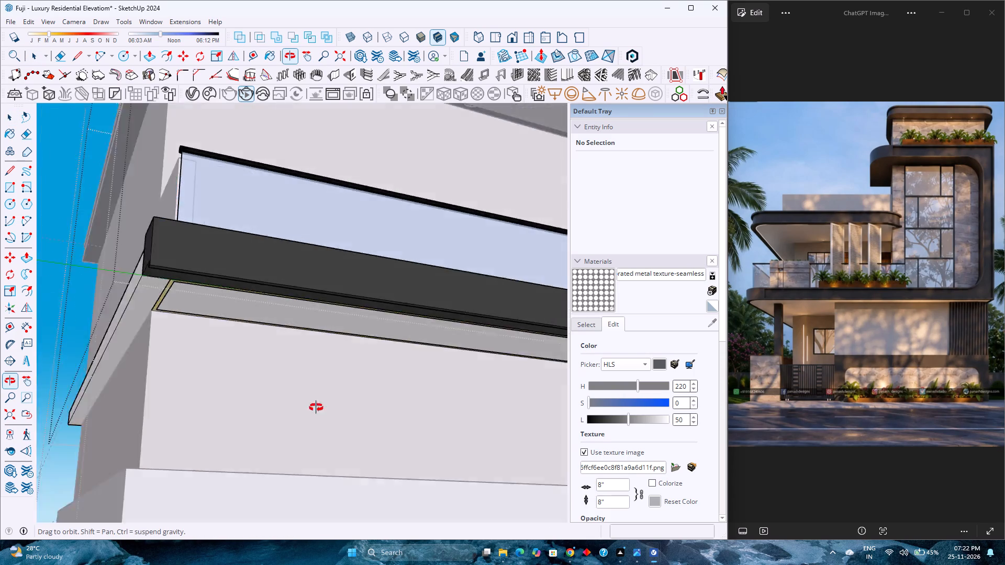
pyautogui.moveTo(316, 408); pyautogui.dragTo(213, 319, button='middle')
pyautogui.scroll(2, 178, 312)
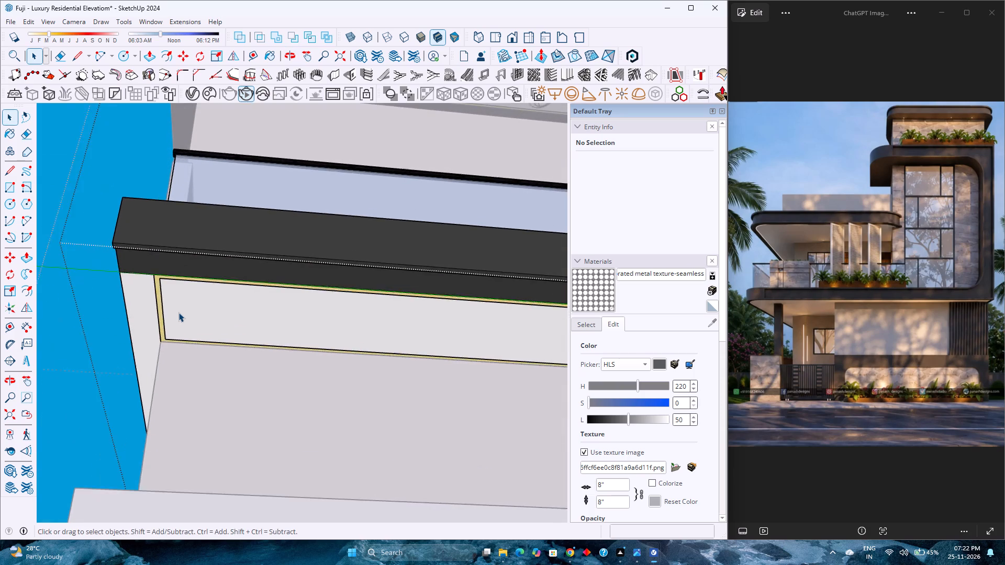
pyautogui.scroll(-13, 178, 312)
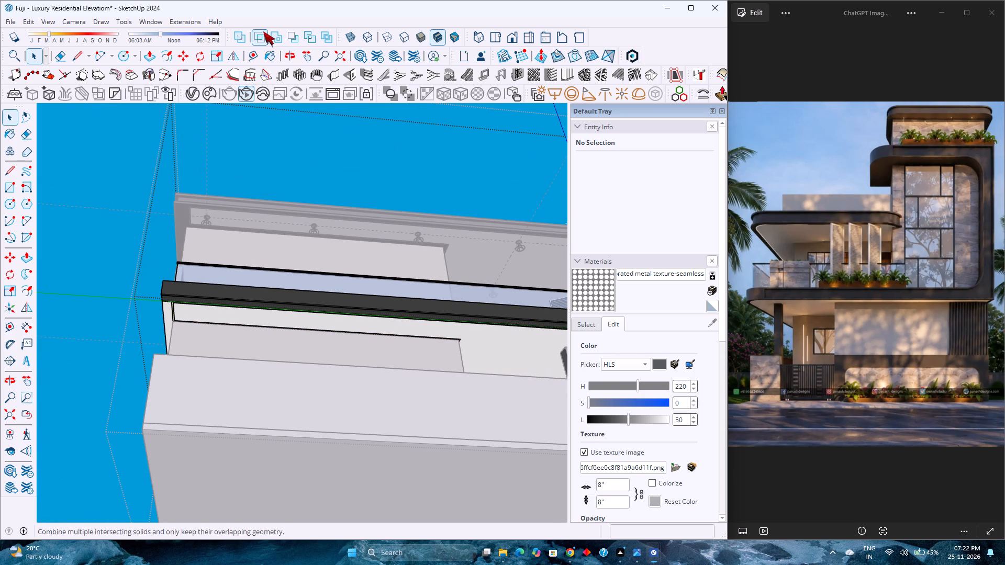
pyautogui.click(249, 56)
pyautogui.scroll(3, 138, 342)
pyautogui.scroll(6, 200, 309)
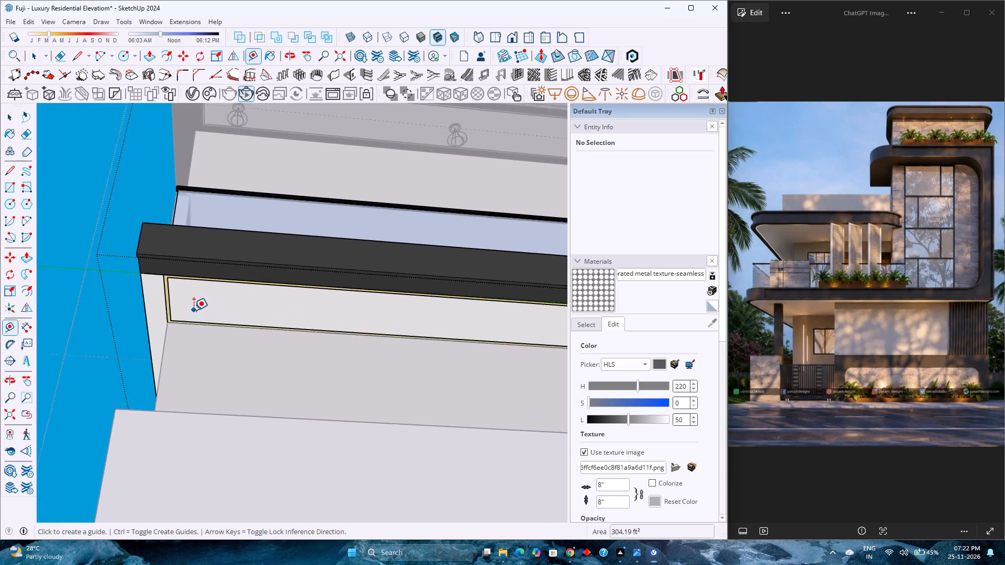
pyautogui.scroll(2, 194, 310)
pyautogui.moveTo(193, 310); pyautogui.dragTo(573, 354, button='middle')
pyautogui.scroll(6, 295, 251)
pyautogui.moveTo(278, 254); pyautogui.dragTo(281, 254, button='middle')
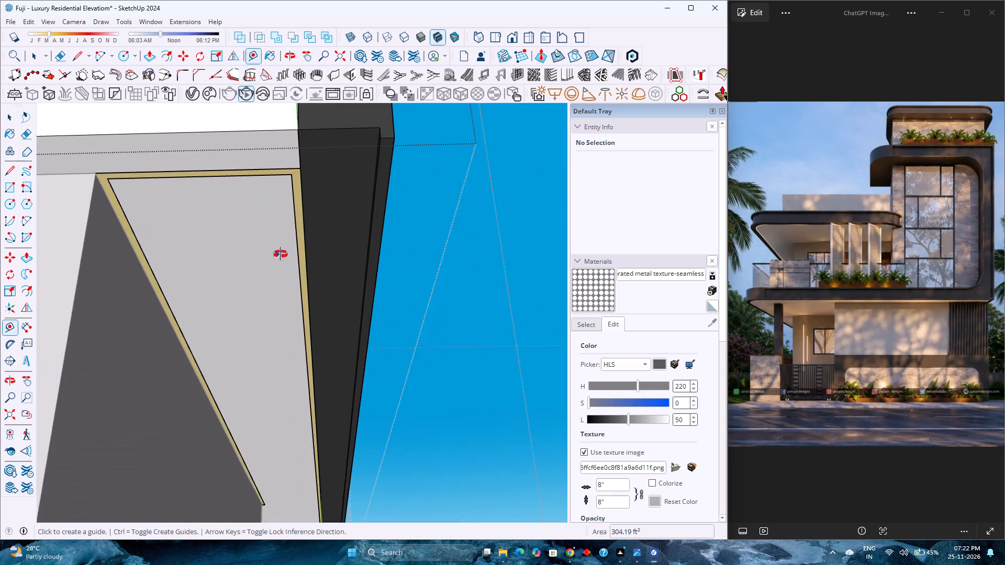
pyautogui.moveTo(281, 254); pyautogui.dragTo(330, 337, button='middle')
pyautogui.scroll(2, 316, 274)
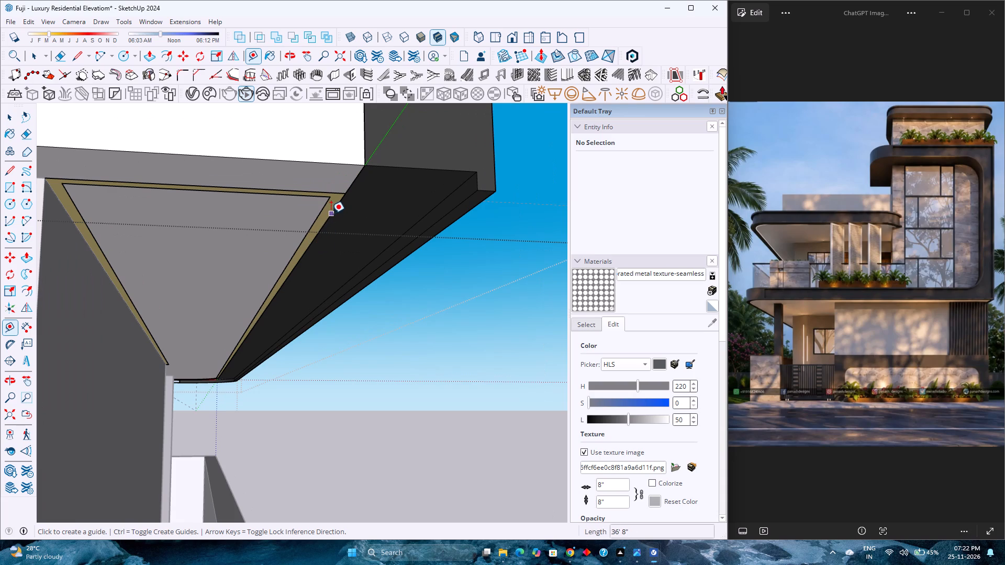
pyautogui.click(336, 213)
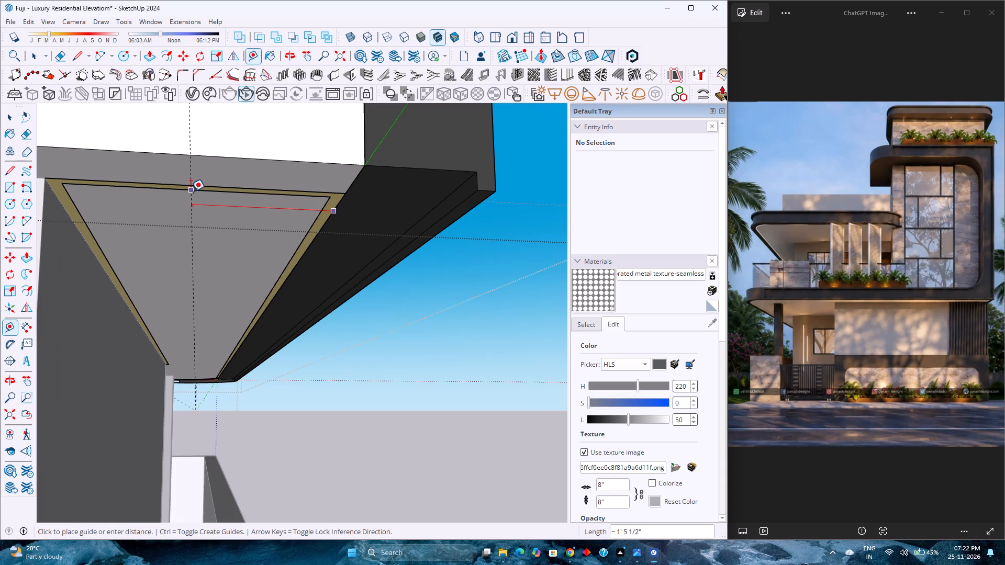
pyautogui.click(198, 190)
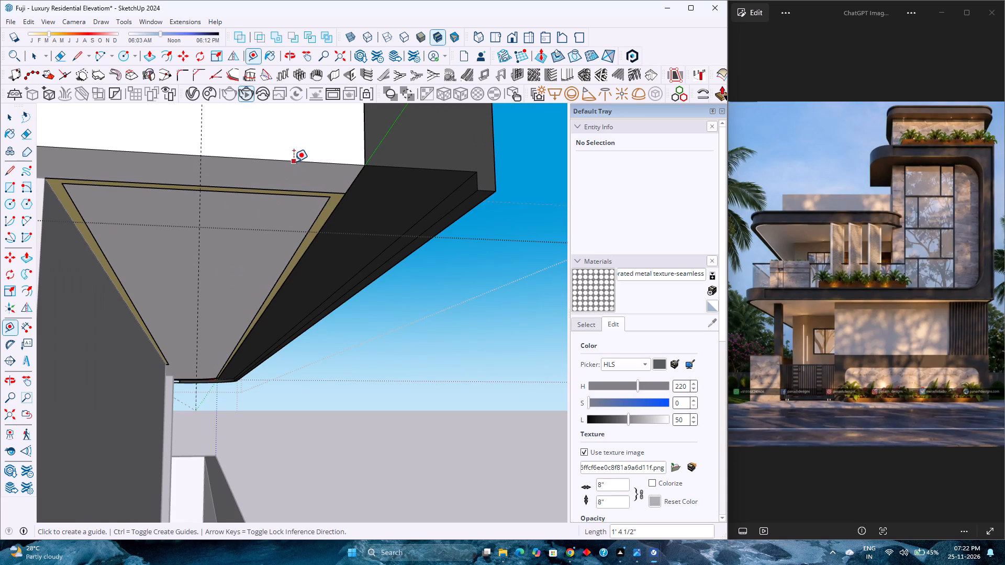
# Place a guide across the narrow soffit, 1' 6" in from its end edge along the green axis.
pyautogui.click(278, 193)
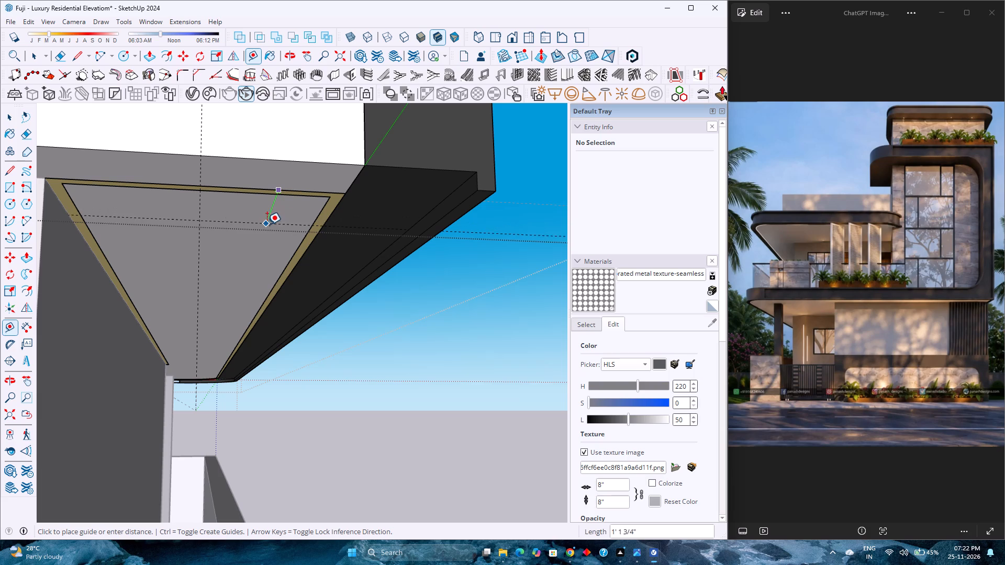
pyautogui.press('Left')
pyautogui.moveTo(263, 237); pyautogui.dragTo(0, 189, button='middle')
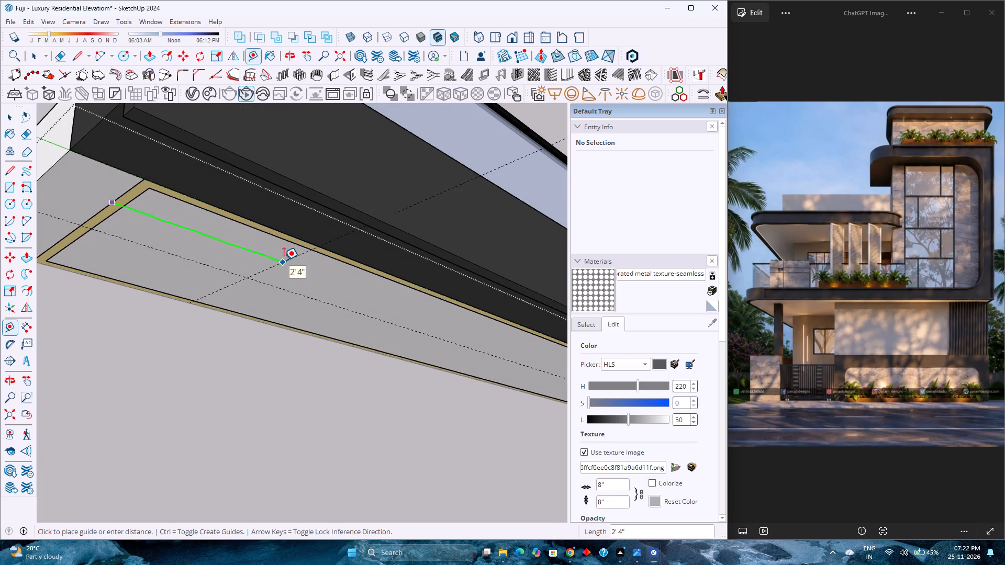
pyautogui.press('1')
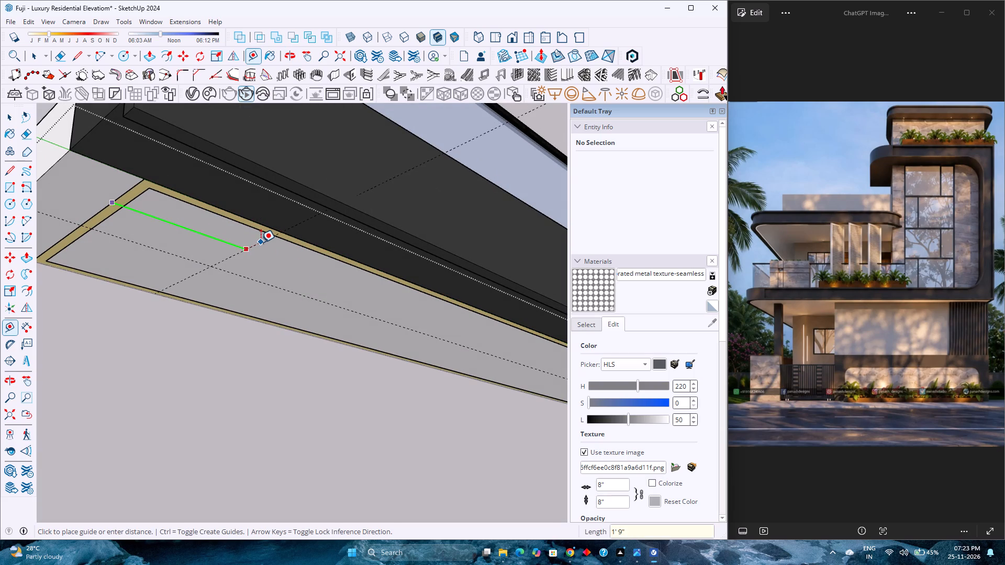
pyautogui.press("'")
pyautogui.press('6')
pyautogui.press('Return')
# Place a guide across the wide soffit, 4' in from the slab's front outer edge along the green axis.
pyautogui.scroll(-3, 198, 268)
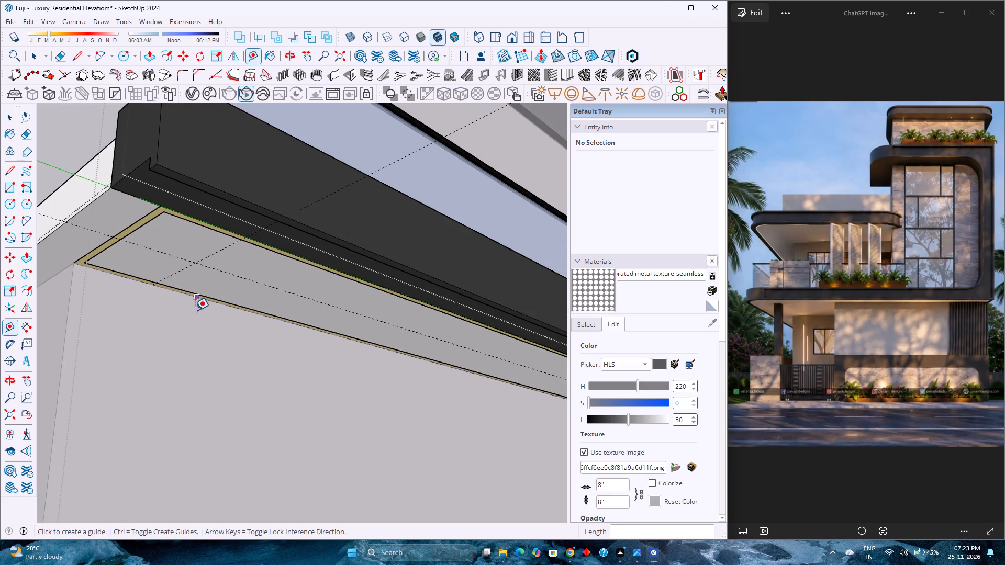
pyautogui.keyDown('shift'); pyautogui.moveTo(234, 290); pyautogui.dragTo(103, 272, button='middle'); pyautogui.keyUp('shift')
pyautogui.scroll(-7, 107, 268)
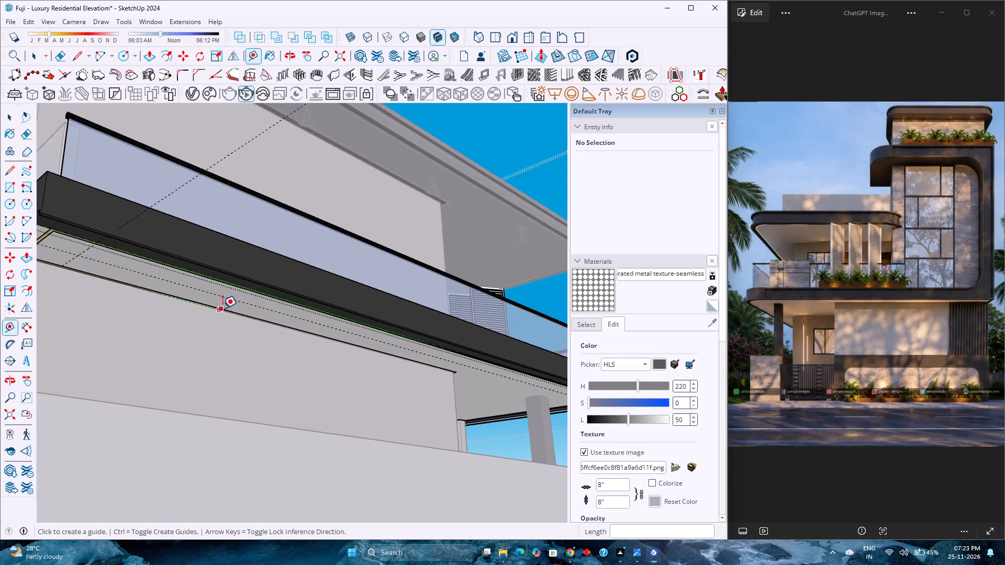
pyautogui.keyDown('shift'); pyautogui.moveTo(222, 308); pyautogui.dragTo(0, 303, button='middle'); pyautogui.keyUp('shift')
pyautogui.scroll(6, 404, 430)
pyautogui.moveTo(392, 422); pyautogui.dragTo(275, 419, button='middle')
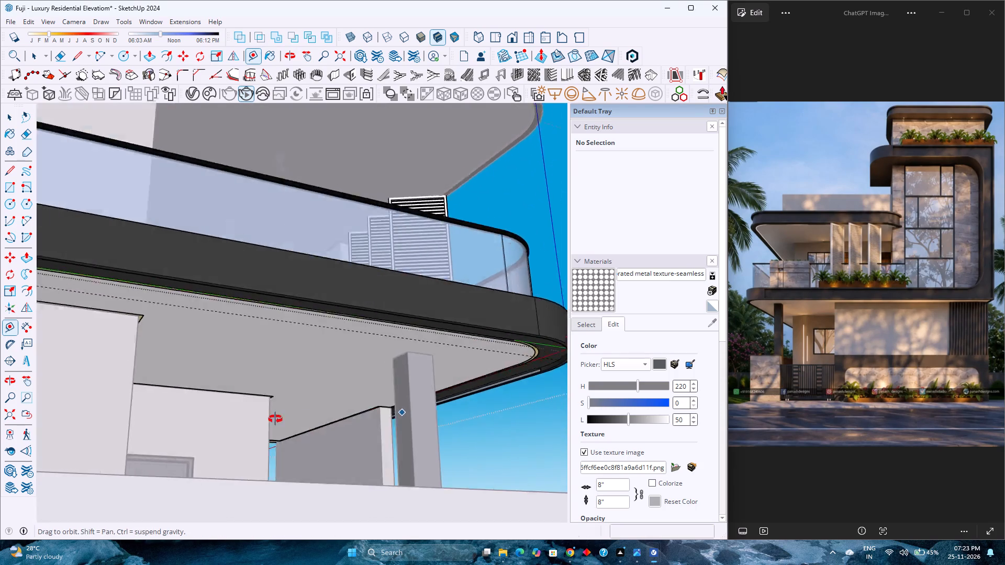
pyautogui.moveTo(275, 419); pyautogui.dragTo(164, 417, button='middle')
pyautogui.keyDown('shift'); pyautogui.scroll(1, 353, 406); pyautogui.keyUp('shift')
pyautogui.keyDown('shift'); pyautogui.moveTo(323, 398); pyautogui.dragTo(154, 412, button='middle'); pyautogui.keyUp('shift')
pyautogui.scroll(1, 286, 383)
pyautogui.moveTo(293, 391); pyautogui.dragTo(369, 386, button='middle')
pyautogui.scroll(1, 376, 380)
pyautogui.keyDown('shift'); pyautogui.moveTo(376, 380); pyautogui.dragTo(225, 353, button='middle'); pyautogui.keyUp('shift')
pyautogui.scroll(3, 461, 307)
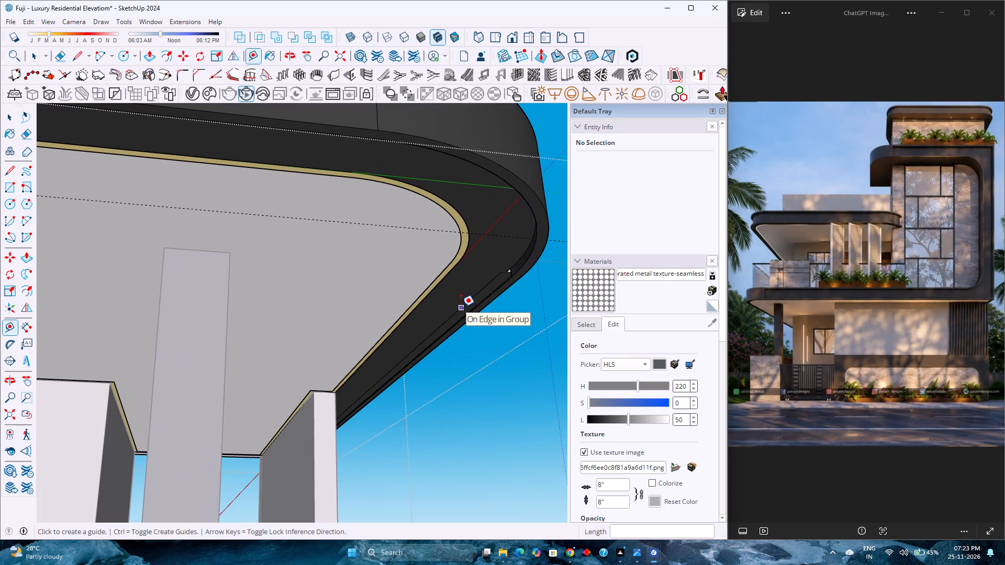
pyautogui.click(461, 307)
pyautogui.scroll(-6, 363, 307)
pyautogui.moveTo(360, 304); pyautogui.dragTo(285, 324, button='middle')
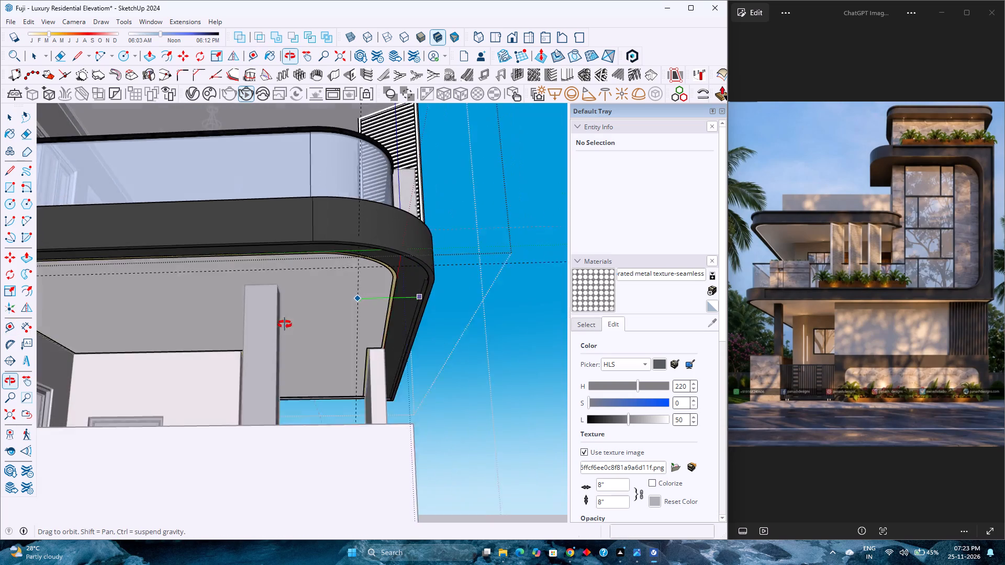
pyautogui.moveTo(285, 324); pyautogui.dragTo(271, 313, button='middle')
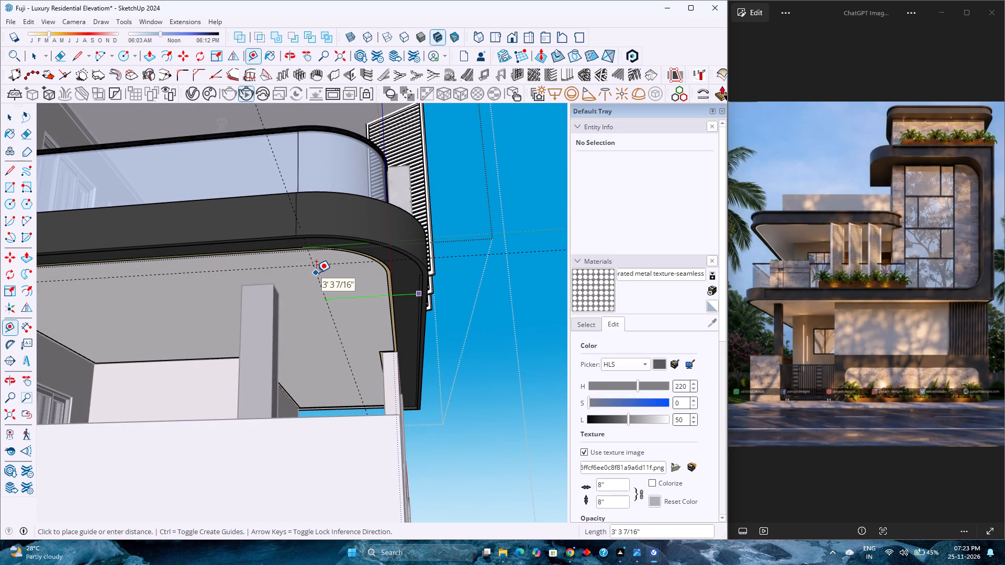
pyautogui.write("4'")
pyautogui.press('Return')
# Offset the lengthwise guide about 6' 3" along the red axis, onto the recessed wall's top edge in the wide soffit area.
pyautogui.moveTo(306, 308); pyautogui.dragTo(218, 309, button='middle')
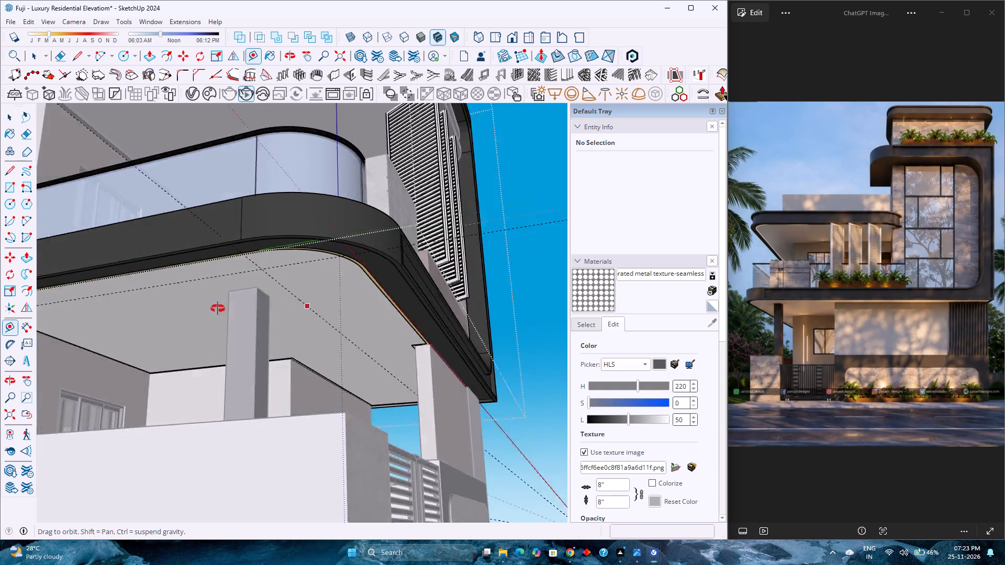
pyautogui.moveTo(218, 309); pyautogui.dragTo(497, 358, button='middle')
pyautogui.scroll(2, 393, 276)
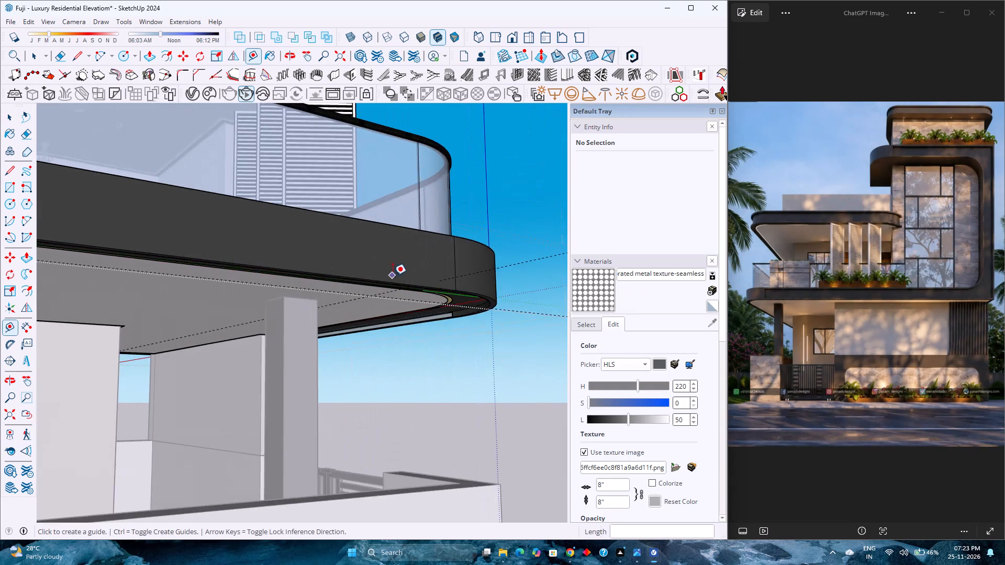
pyautogui.scroll(8, 360, 317)
pyautogui.moveTo(359, 320); pyautogui.dragTo(69, 291, button='middle')
pyautogui.middleClick(69, 291)
pyautogui.scroll(-5, 69, 291)
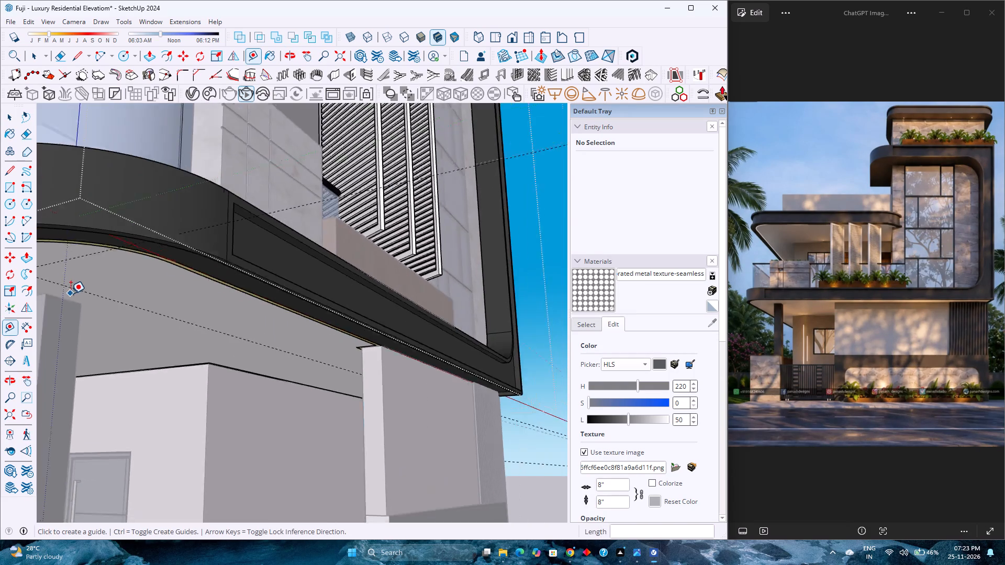
pyautogui.scroll(-2, 71, 293)
pyautogui.keyDown('shift'); pyautogui.moveTo(89, 321); pyautogui.dragTo(294, 302, button='middle'); pyautogui.keyUp('shift')
pyautogui.moveTo(295, 302); pyautogui.dragTo(55, 299, button='middle')
pyautogui.middleClick(54, 299)
pyautogui.keyDown('shift'); pyautogui.moveTo(300, 347); pyautogui.dragTo(140, 331, button='middle'); pyautogui.keyUp('shift')
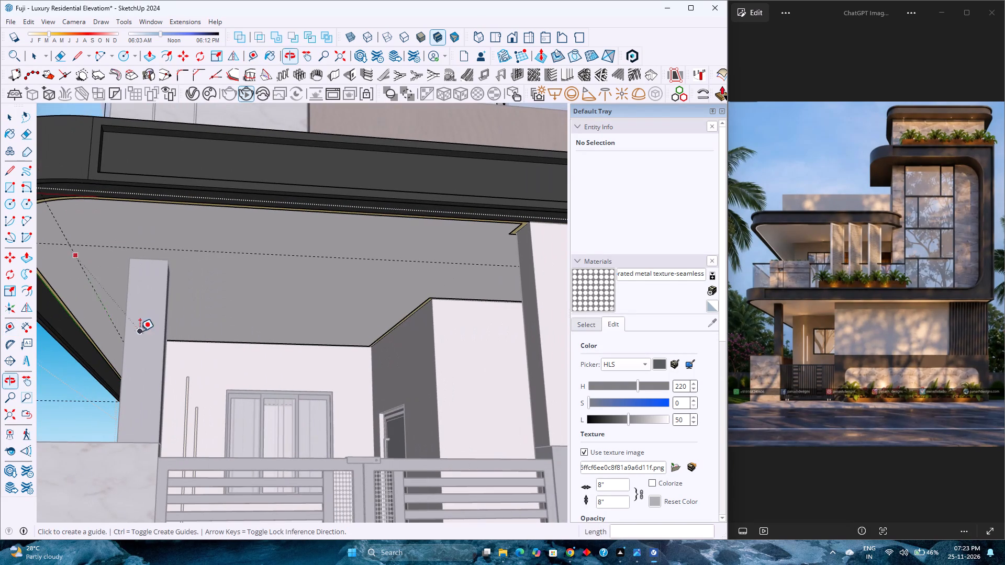
pyautogui.click(99, 295)
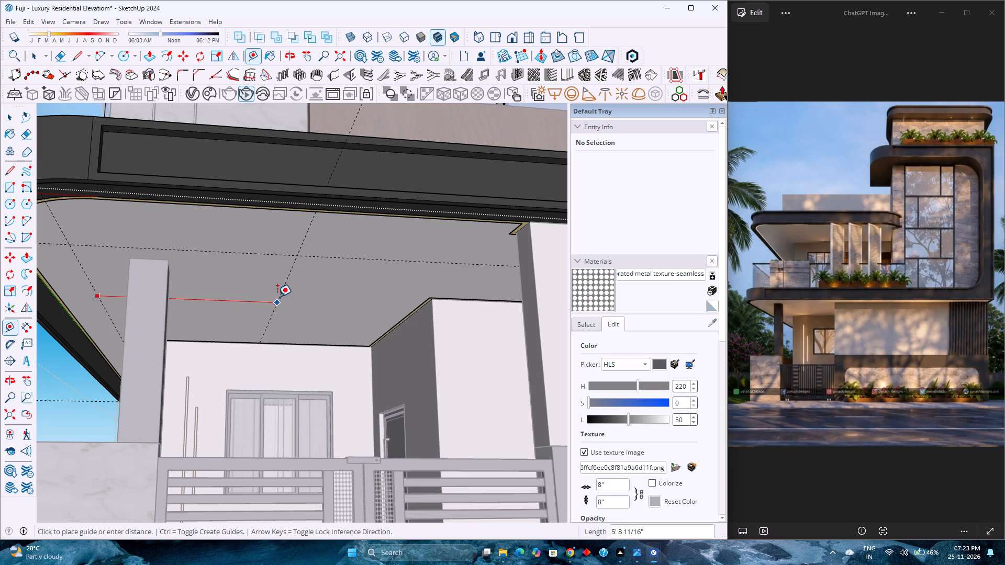
pyautogui.press('Right')
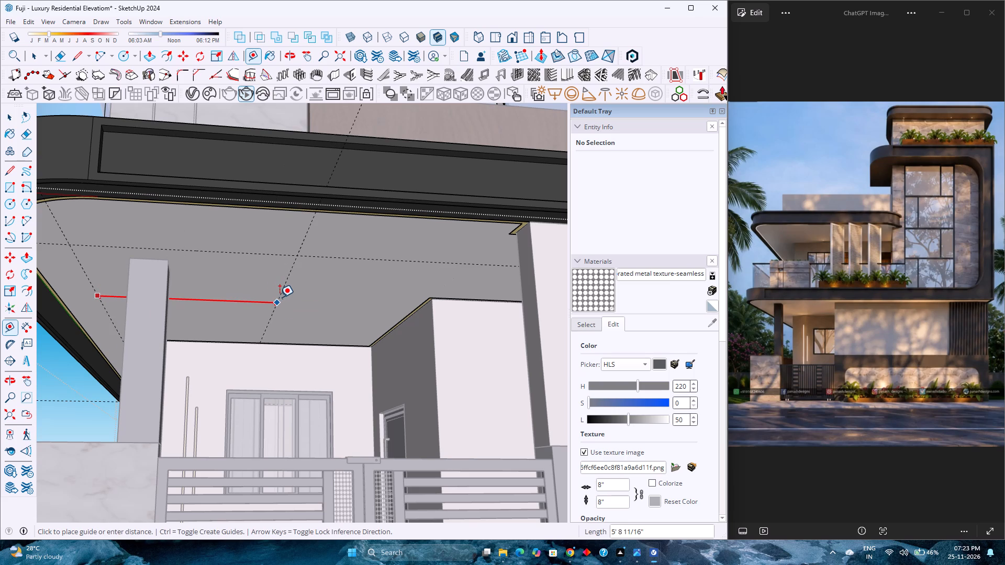
pyautogui.moveTo(284, 298); pyautogui.dragTo(245, 296, button='middle')
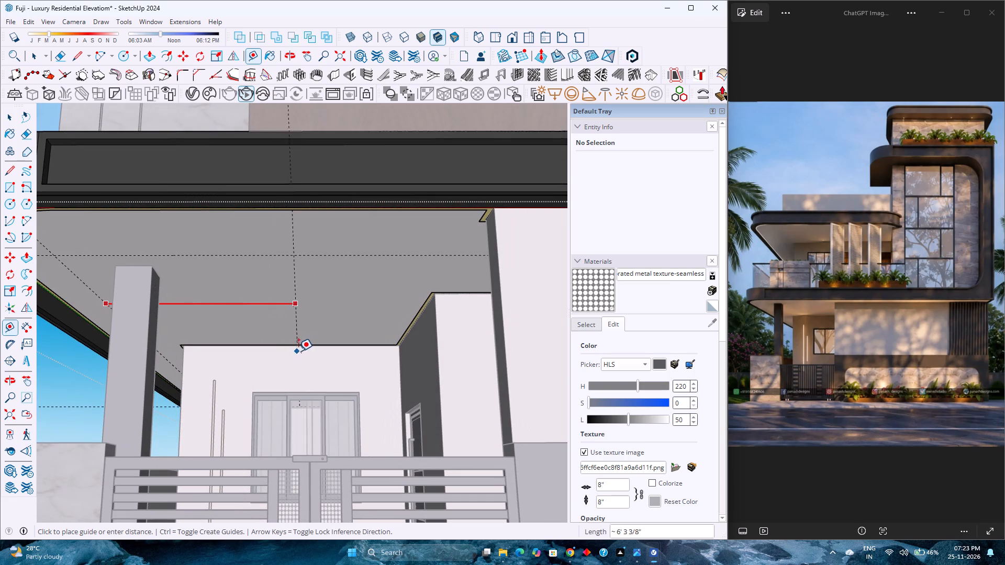
pyautogui.click(293, 343)
# Place a cross guide parallel to the recessed wall's top edge, first 2' out from it, corrected to 2' 6".
pyautogui.moveTo(268, 353); pyautogui.dragTo(326, 341, button='middle')
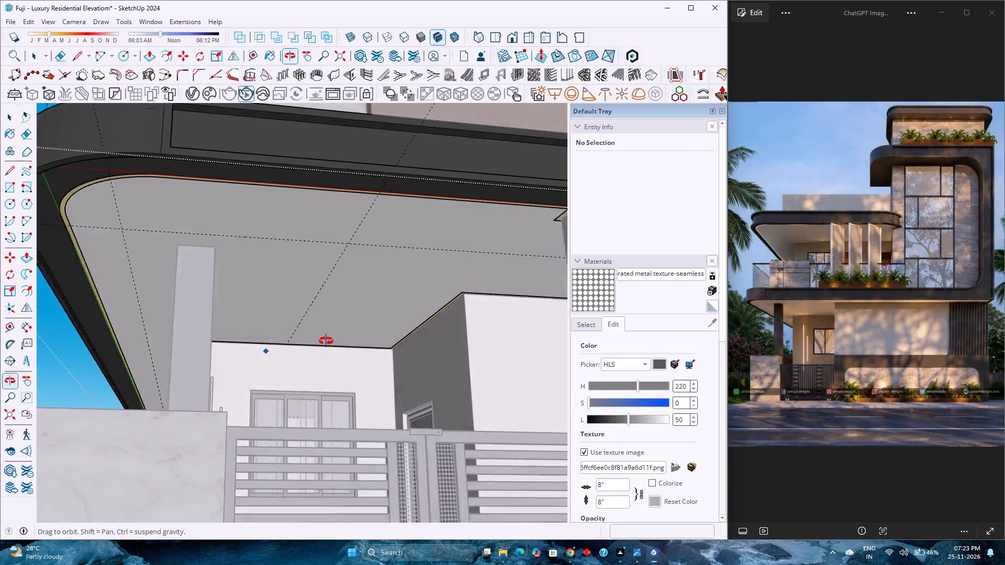
pyautogui.moveTo(326, 341); pyautogui.dragTo(551, 333, button='middle')
pyautogui.scroll(3, 266, 336)
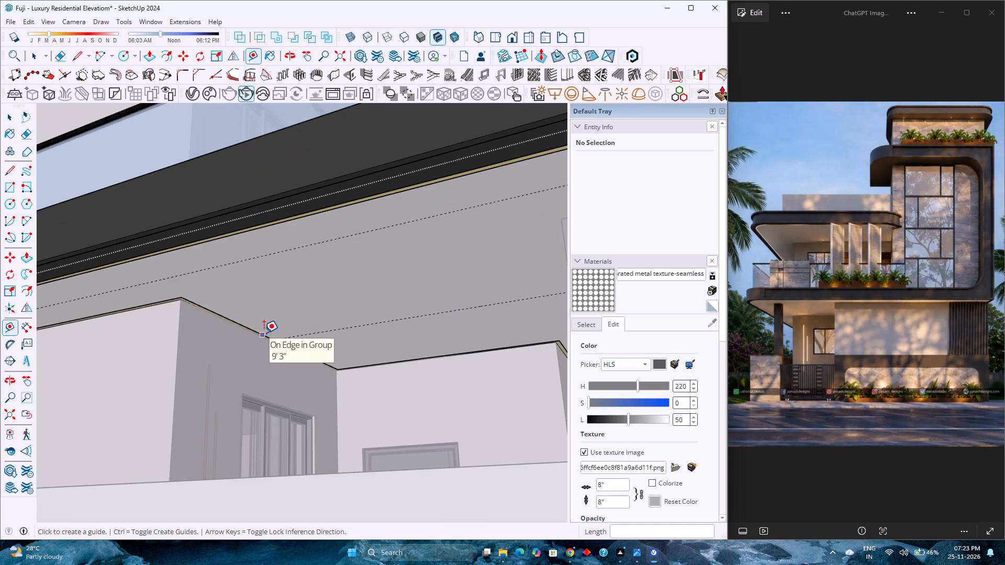
pyautogui.click(264, 333)
pyautogui.write("2'")
pyautogui.press('Return')
pyautogui.scroll(-3, 288, 326)
pyautogui.write("2'6")
pyautogui.press('Return')
pyautogui.scroll(-3, 285, 328)
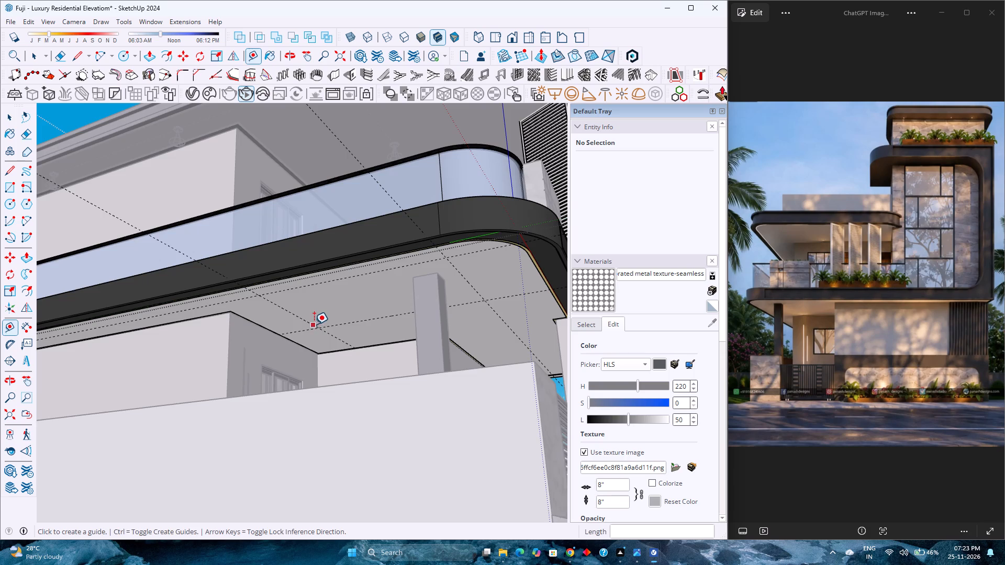
# Draw a 3" radius circle on the soffit where the side lengthwise guide crosses the guide 2' 6" from the recessed wall.
pyautogui.keyDown('shift'); pyautogui.moveTo(315, 324); pyautogui.dragTo(257, 346, button='middle'); pyautogui.keyUp('shift')
pyautogui.moveTo(307, 340); pyautogui.dragTo(177, 311, button='middle')
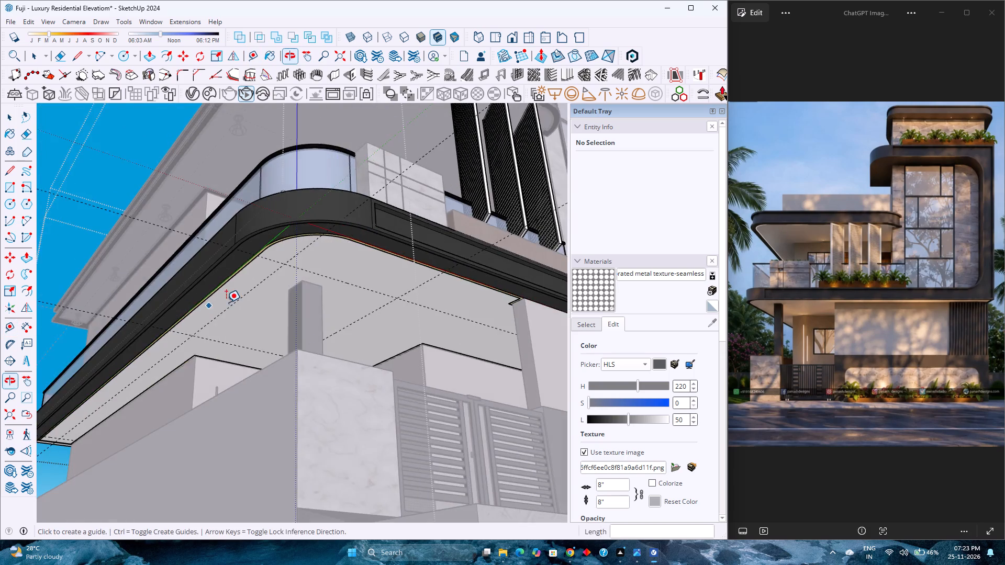
pyautogui.scroll(-3, 227, 302)
pyautogui.keyDown('shift'); pyautogui.moveTo(227, 303); pyautogui.dragTo(297, 304, button='middle'); pyautogui.keyUp('shift')
pyautogui.middleClick(297, 304)
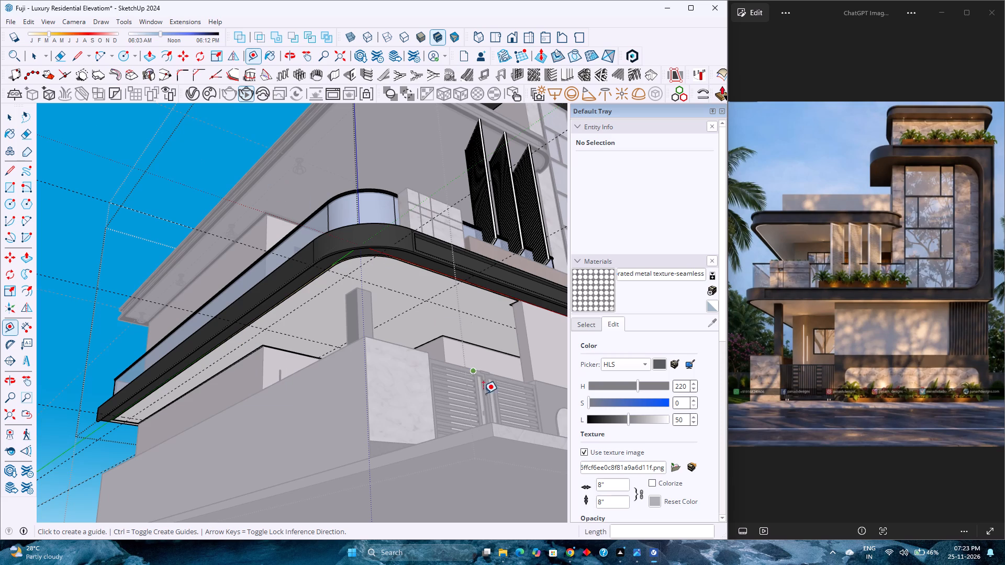
pyautogui.scroll(-4, 342, 345)
pyautogui.scroll(3, 340, 344)
pyautogui.scroll(-3, 340, 344)
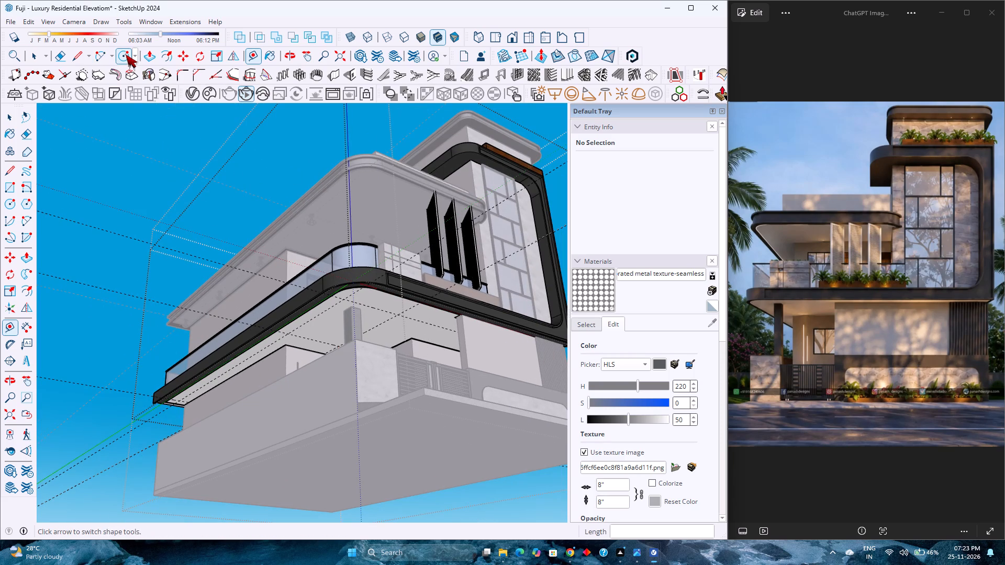
pyautogui.click(126, 54)
pyautogui.scroll(6, 177, 409)
pyautogui.scroll(2, 354, 327)
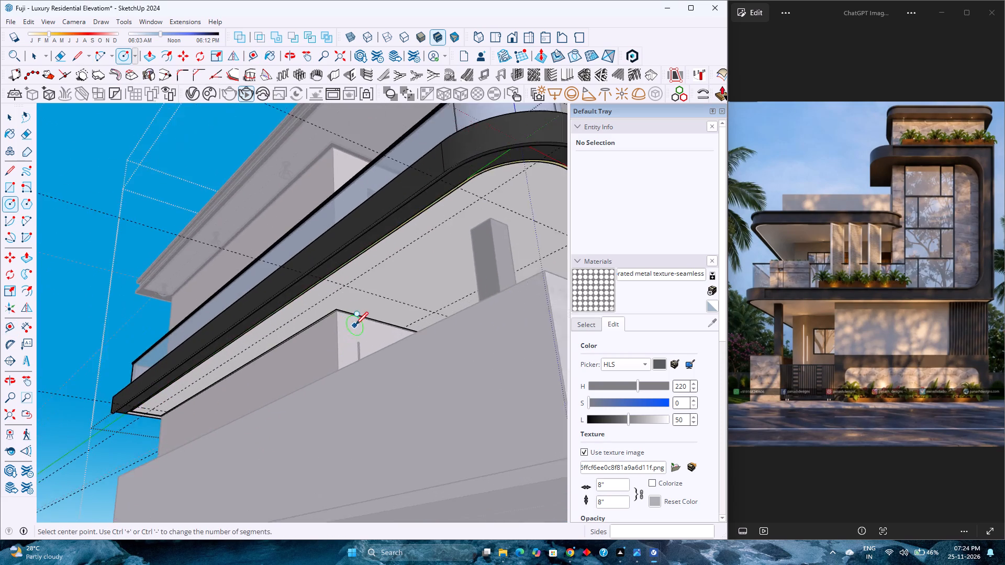
pyautogui.scroll(8, 355, 324)
pyautogui.click(354, 264)
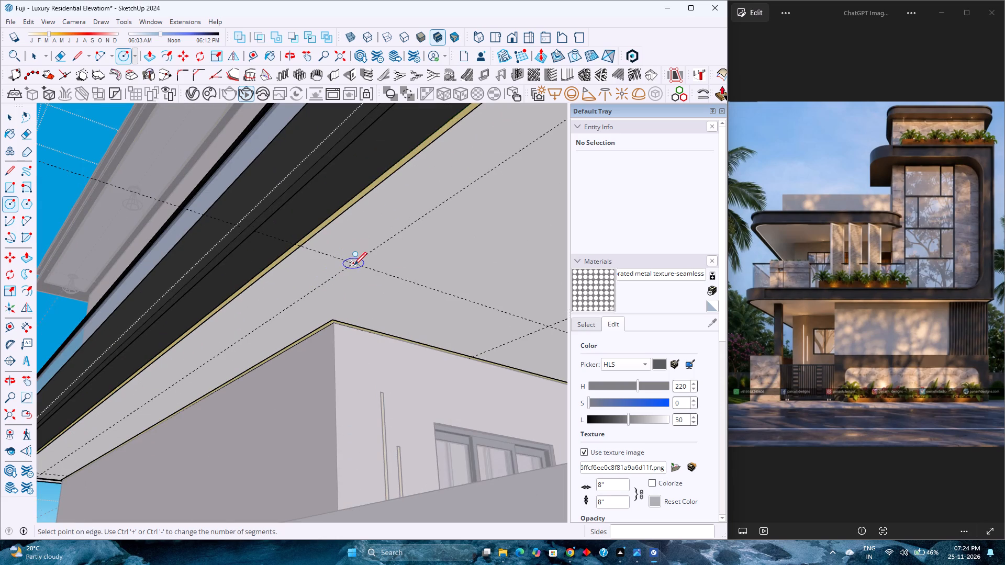
pyautogui.press('3')
pyautogui.press('Return')
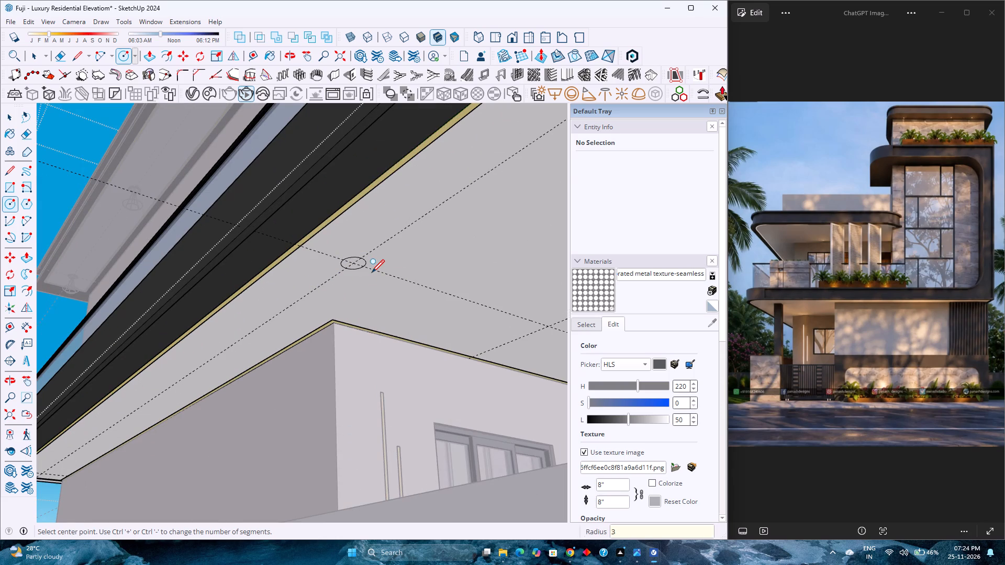
# Set the soffit circle's segments to 240.
pyautogui.press('space')
pyautogui.scroll(2, 368, 268)
pyautogui.click(363, 263)
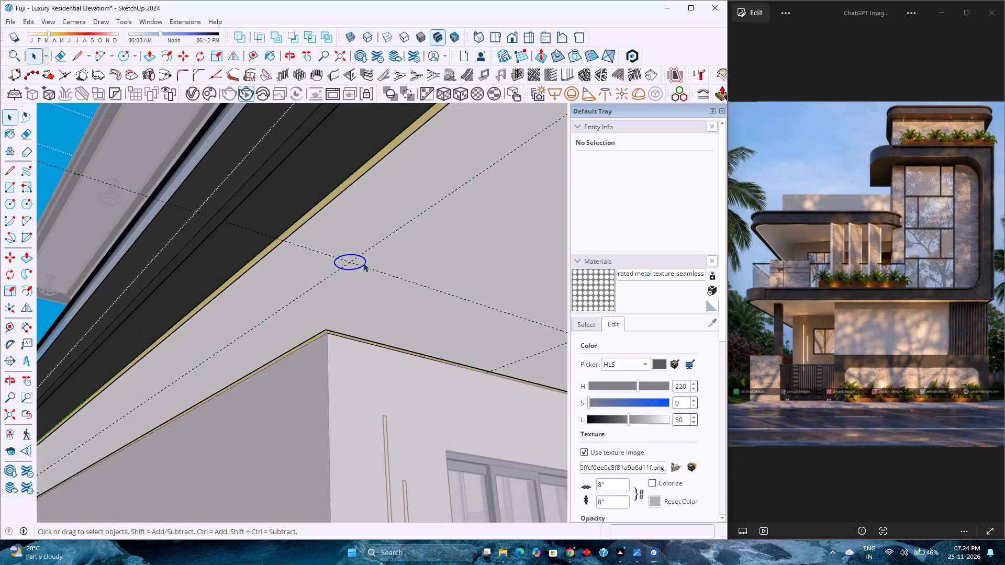
pyautogui.click(671, 195)
pyautogui.press('0')
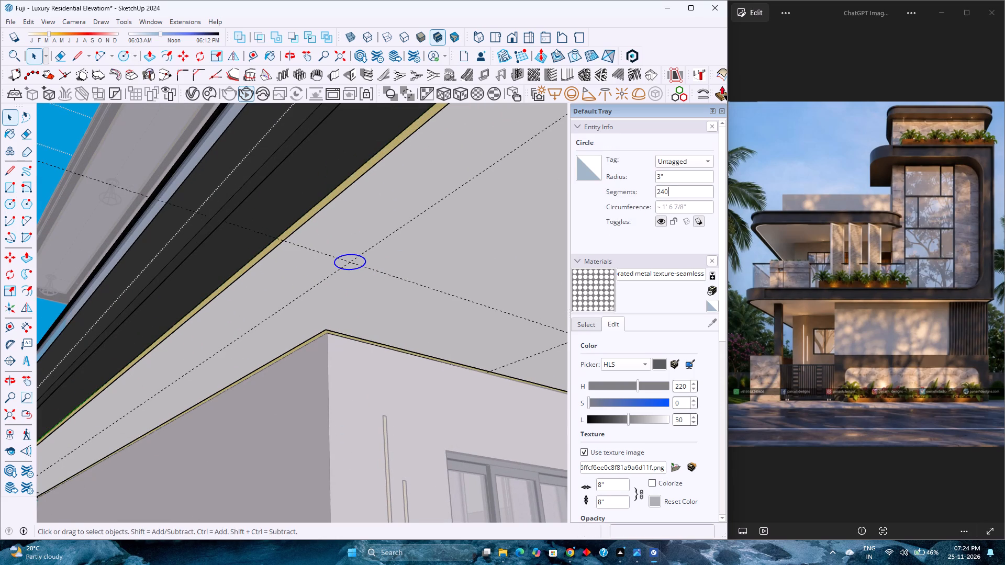
pyautogui.press('Return')
# Copy the circle with its face 8' 11 1/2" along the lengthwise guide to the intersection with the front cross guide.
pyautogui.press('m')
pyautogui.click(350, 262)
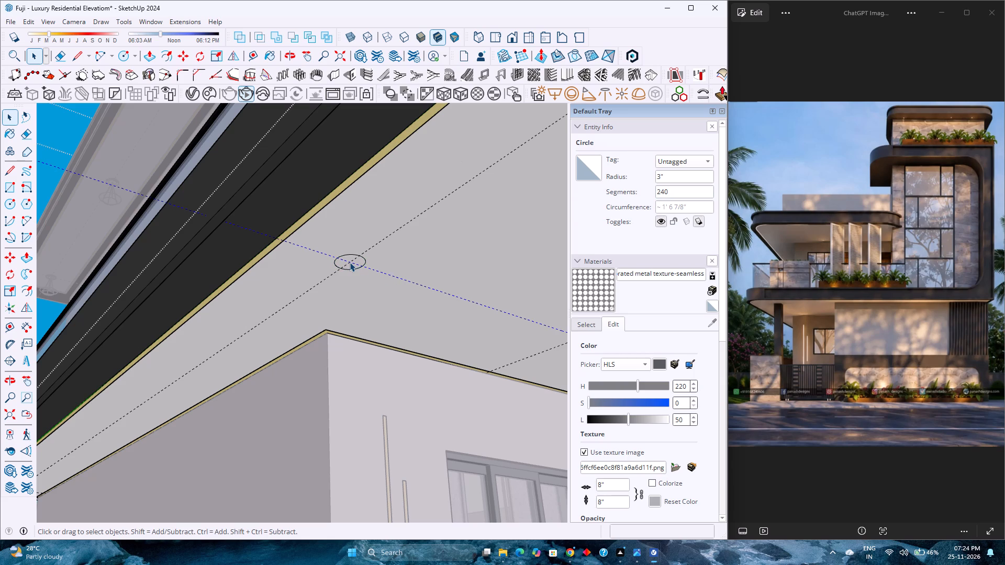
pyautogui.click(349, 267)
pyautogui.press('m')
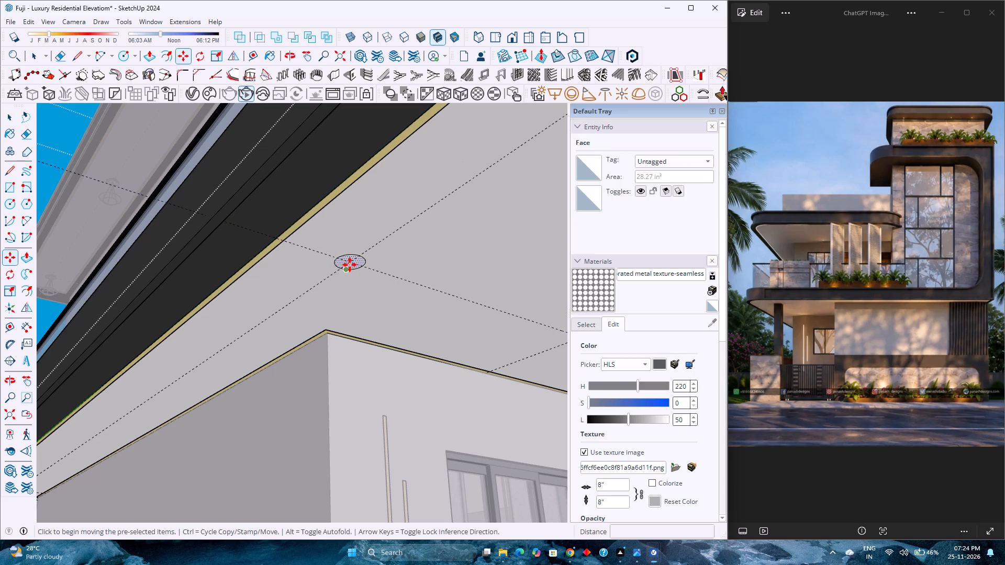
pyautogui.click(351, 262)
pyautogui.scroll(-10, 351, 262)
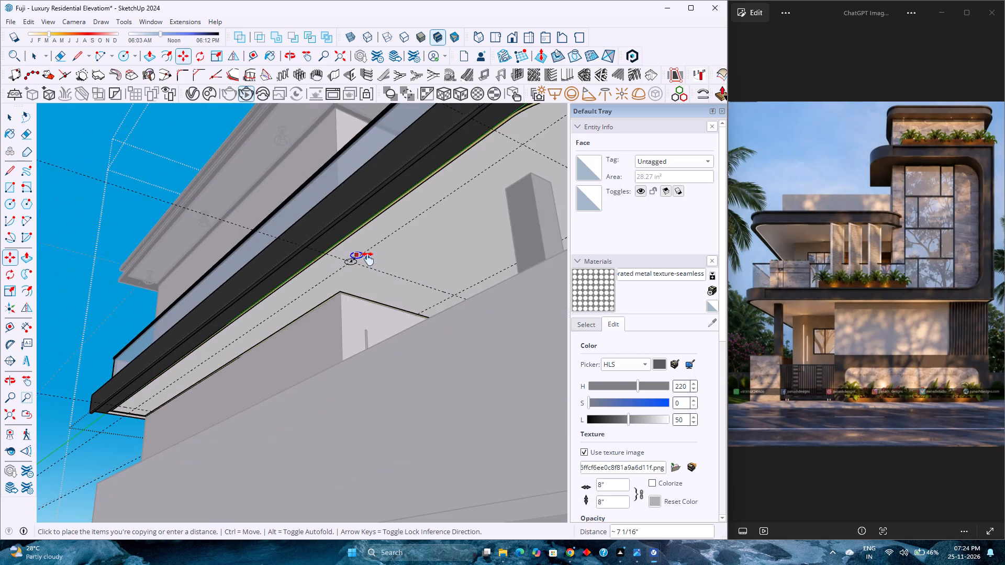
pyautogui.keyDown('shift'); pyautogui.moveTo(368, 258); pyautogui.dragTo(298, 314, button='middle'); pyautogui.keyUp('shift')
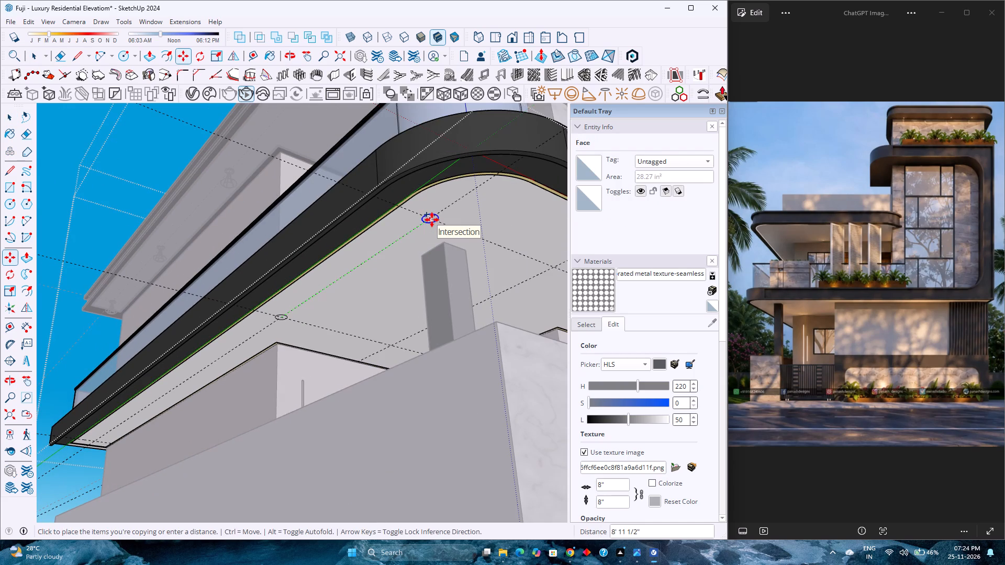
pyautogui.click(432, 220)
# Divide the copy distance by 2 to add an evenly spaced circle midway between the two.
pyautogui.scroll(-3, 323, 322)
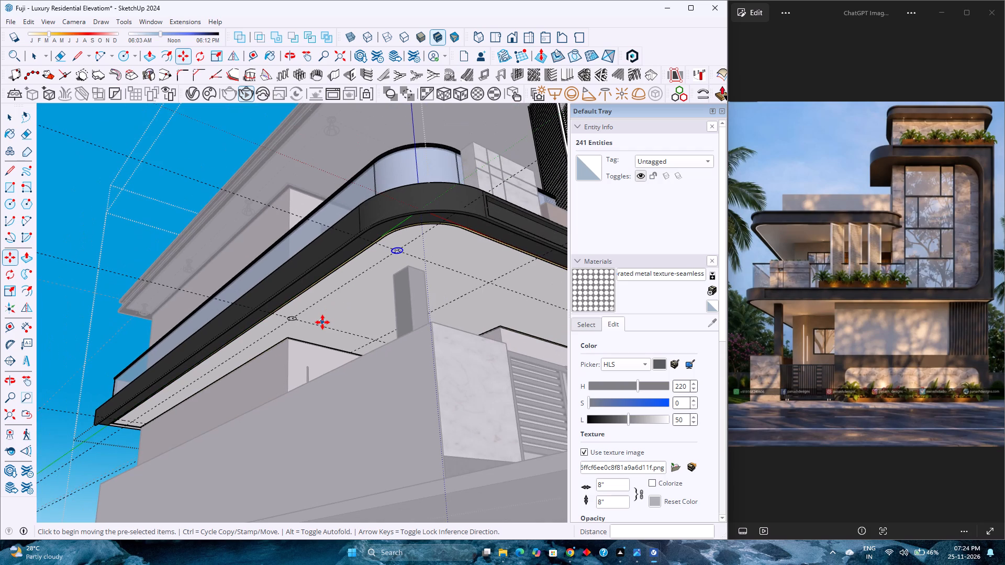
pyautogui.press('/')
pyautogui.press('2')
pyautogui.press('Return')
pyautogui.scroll(2, 328, 315)
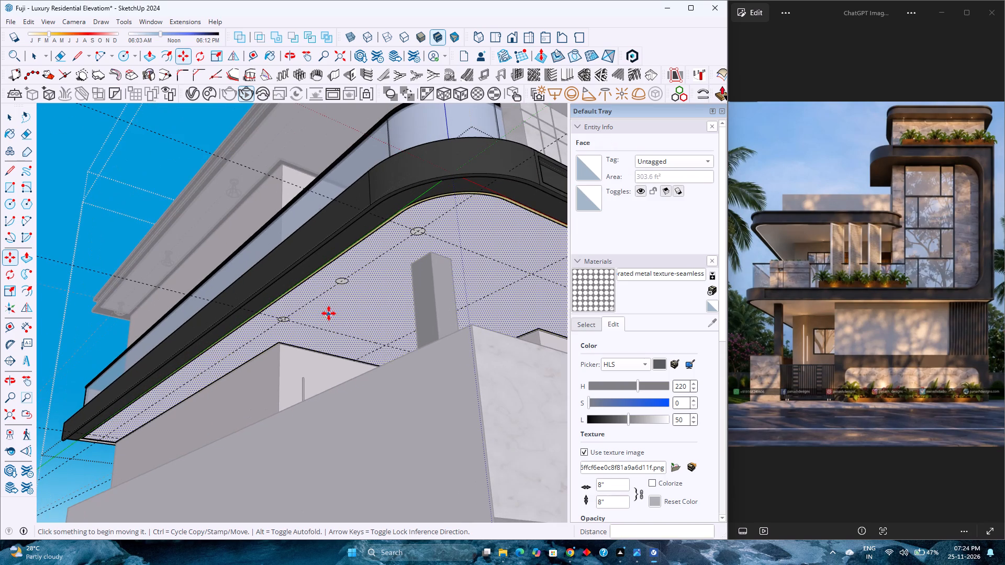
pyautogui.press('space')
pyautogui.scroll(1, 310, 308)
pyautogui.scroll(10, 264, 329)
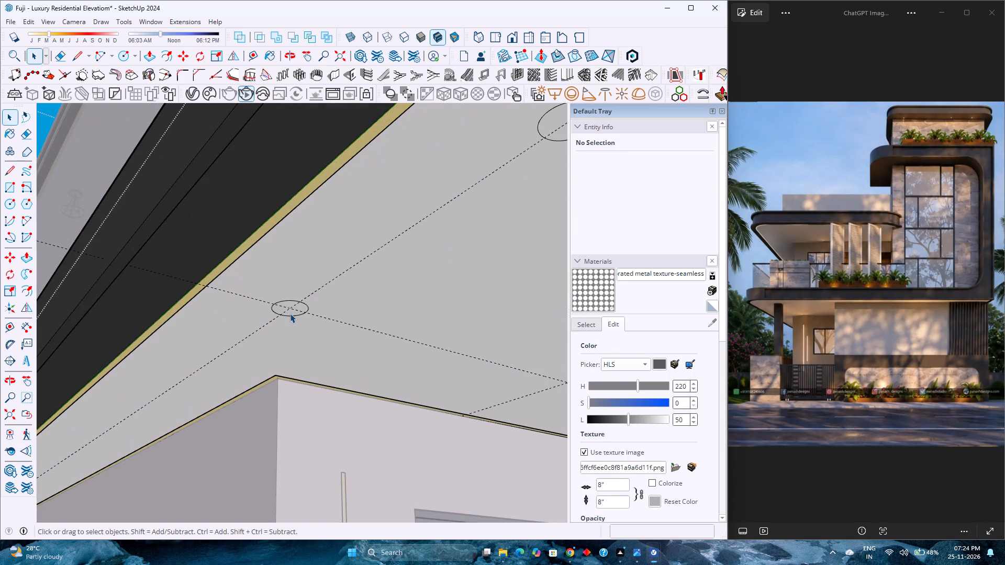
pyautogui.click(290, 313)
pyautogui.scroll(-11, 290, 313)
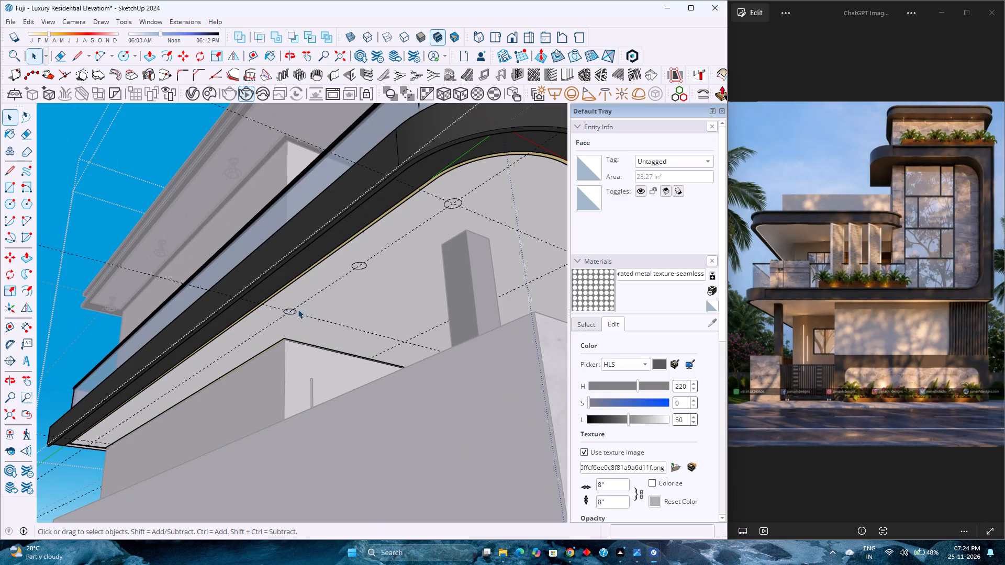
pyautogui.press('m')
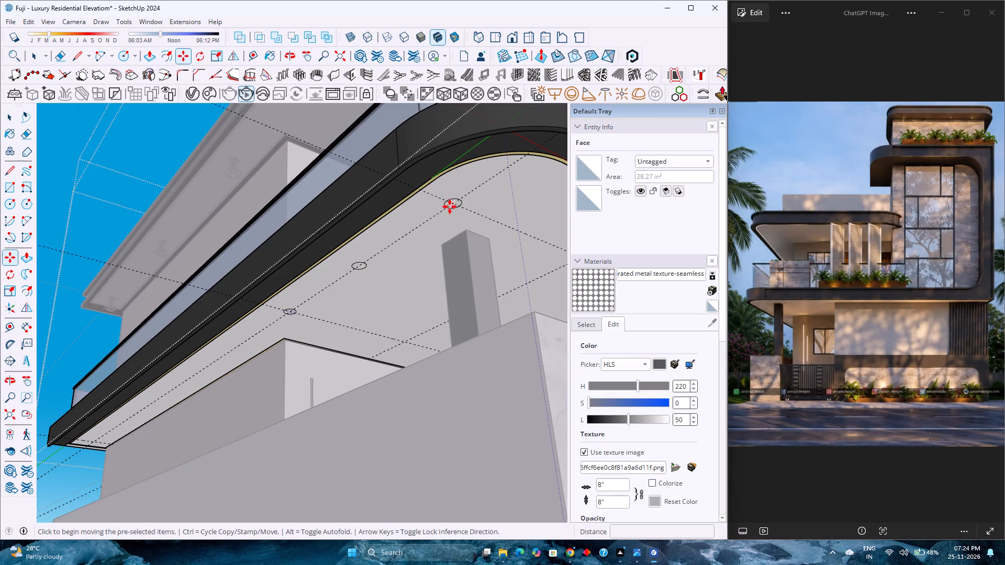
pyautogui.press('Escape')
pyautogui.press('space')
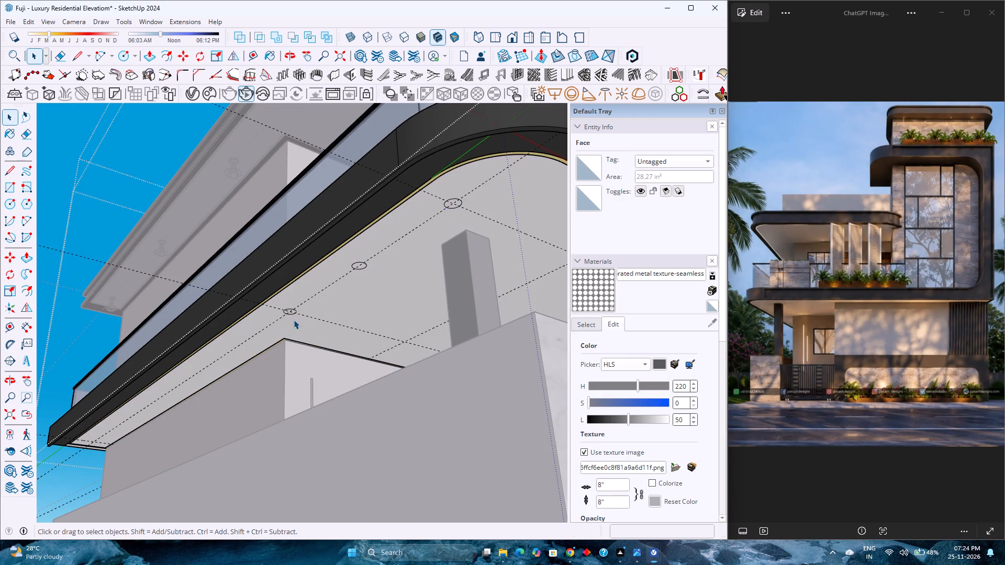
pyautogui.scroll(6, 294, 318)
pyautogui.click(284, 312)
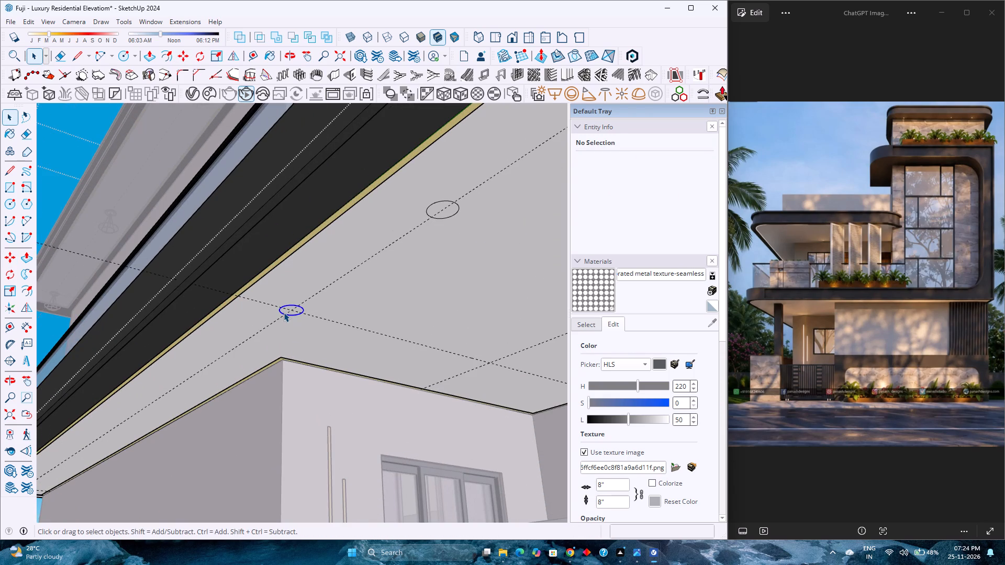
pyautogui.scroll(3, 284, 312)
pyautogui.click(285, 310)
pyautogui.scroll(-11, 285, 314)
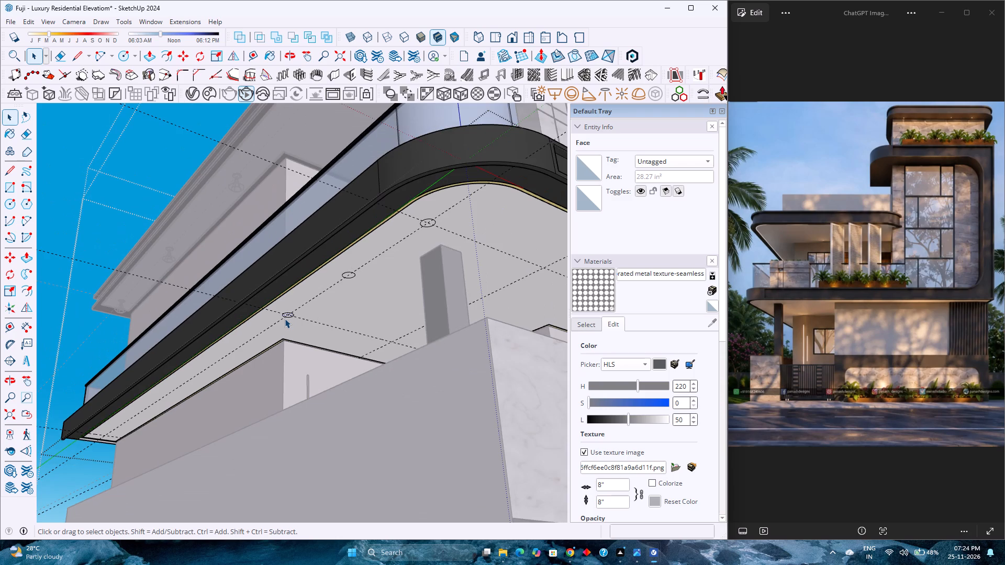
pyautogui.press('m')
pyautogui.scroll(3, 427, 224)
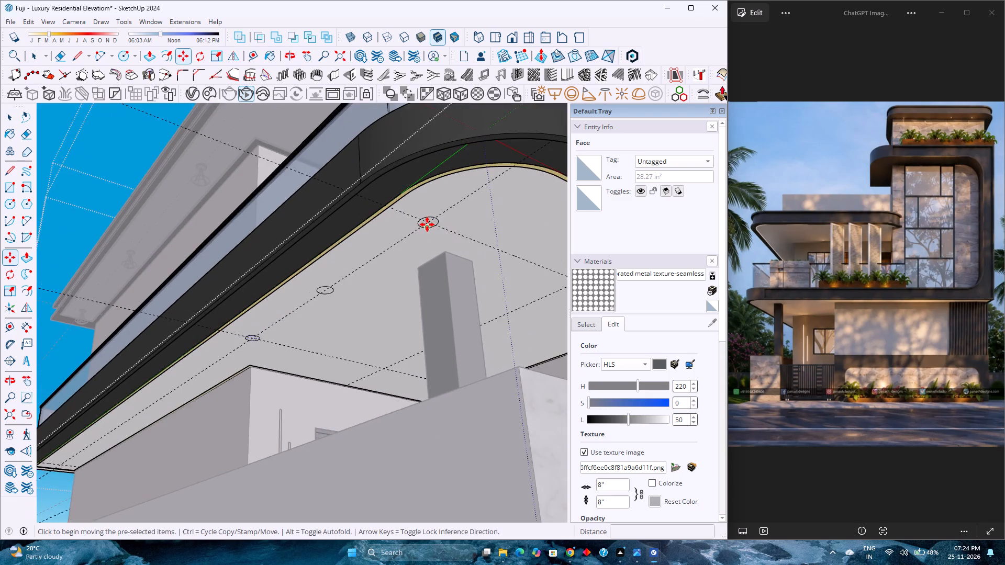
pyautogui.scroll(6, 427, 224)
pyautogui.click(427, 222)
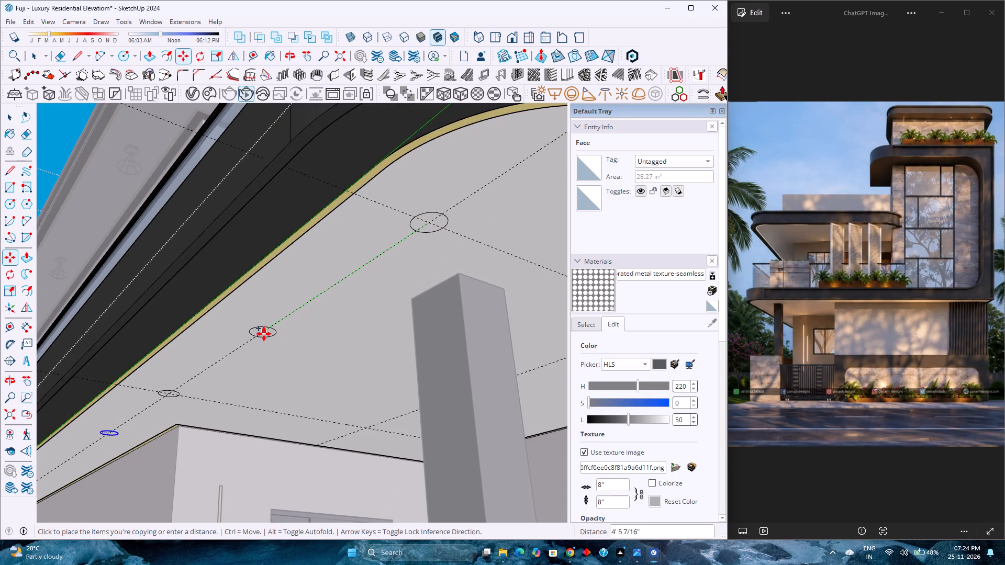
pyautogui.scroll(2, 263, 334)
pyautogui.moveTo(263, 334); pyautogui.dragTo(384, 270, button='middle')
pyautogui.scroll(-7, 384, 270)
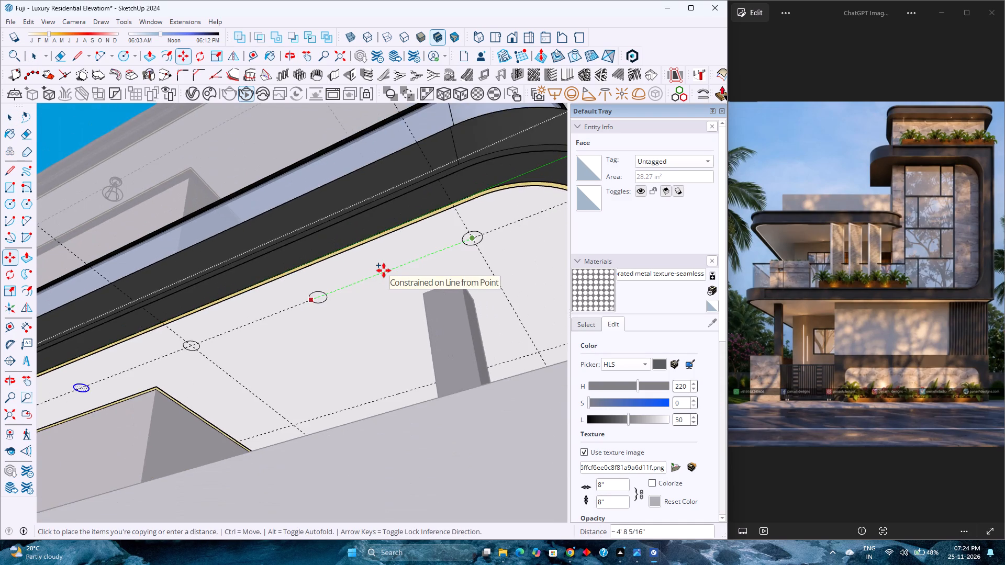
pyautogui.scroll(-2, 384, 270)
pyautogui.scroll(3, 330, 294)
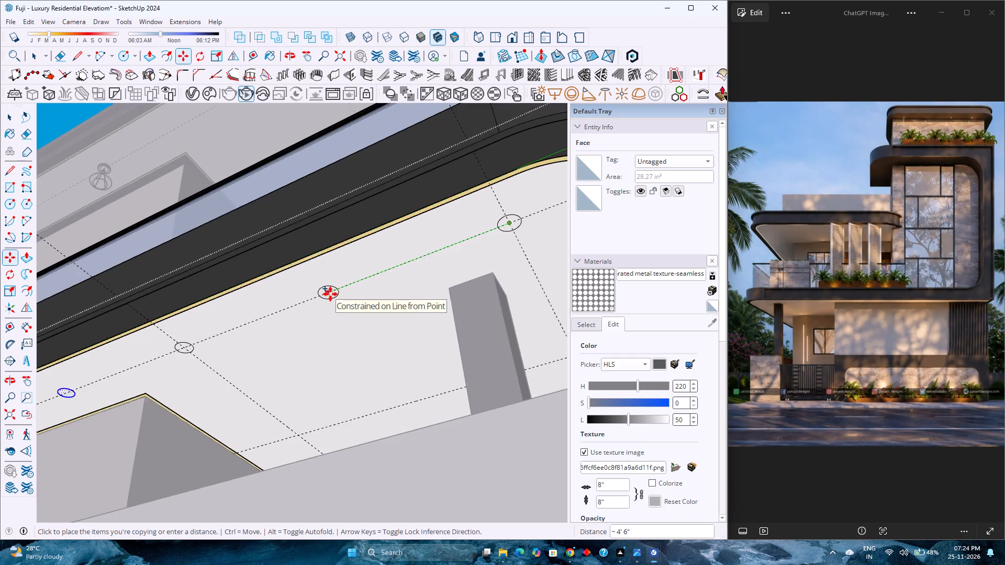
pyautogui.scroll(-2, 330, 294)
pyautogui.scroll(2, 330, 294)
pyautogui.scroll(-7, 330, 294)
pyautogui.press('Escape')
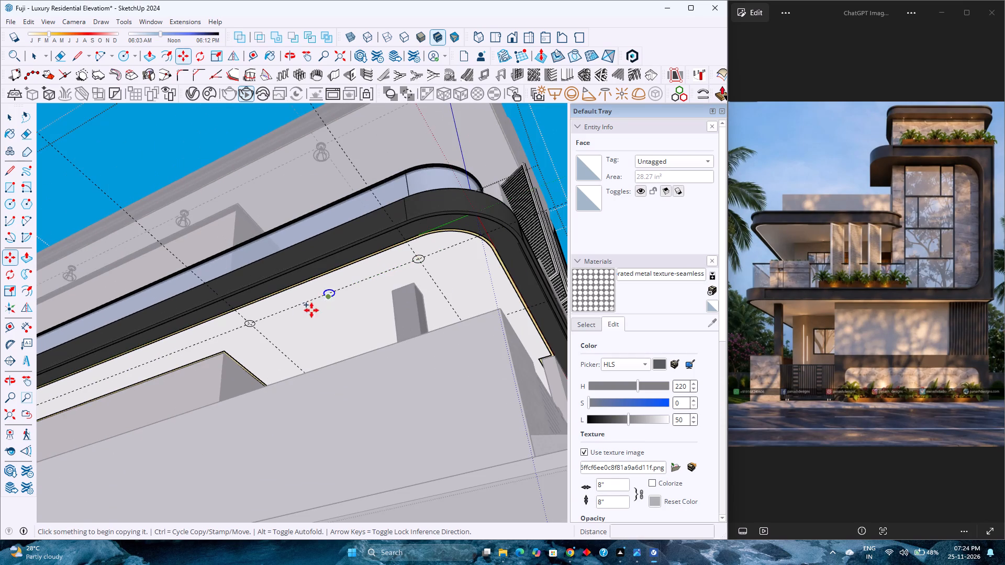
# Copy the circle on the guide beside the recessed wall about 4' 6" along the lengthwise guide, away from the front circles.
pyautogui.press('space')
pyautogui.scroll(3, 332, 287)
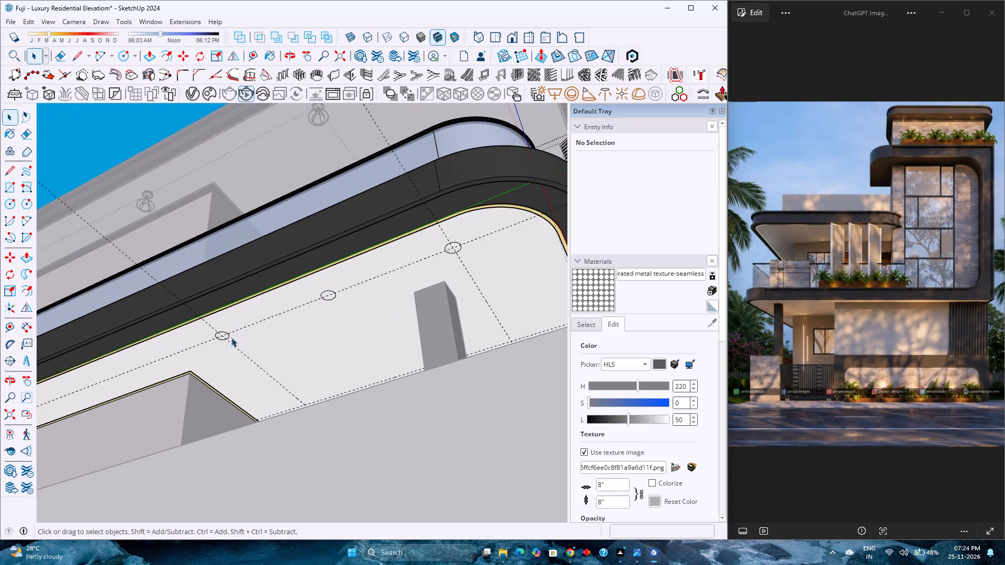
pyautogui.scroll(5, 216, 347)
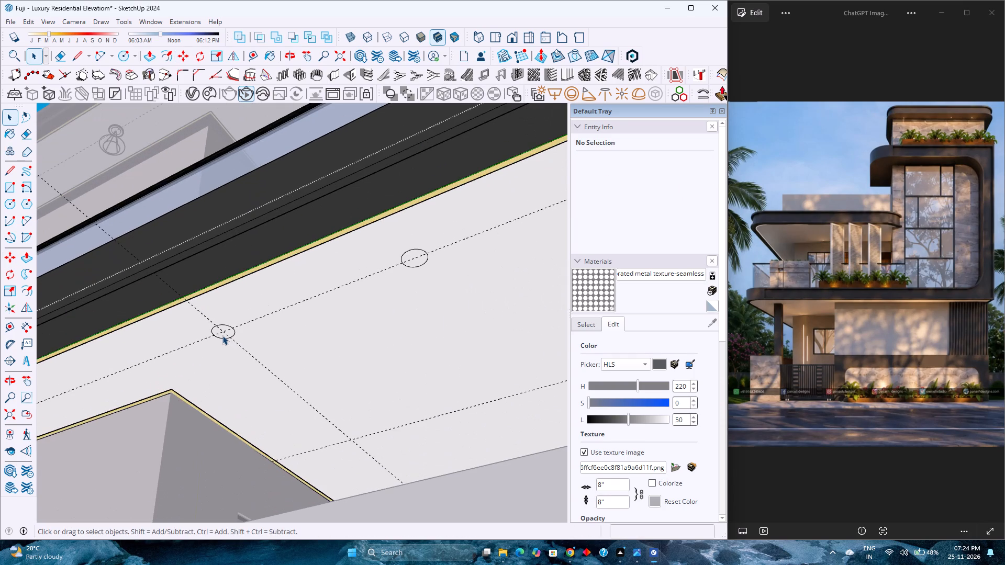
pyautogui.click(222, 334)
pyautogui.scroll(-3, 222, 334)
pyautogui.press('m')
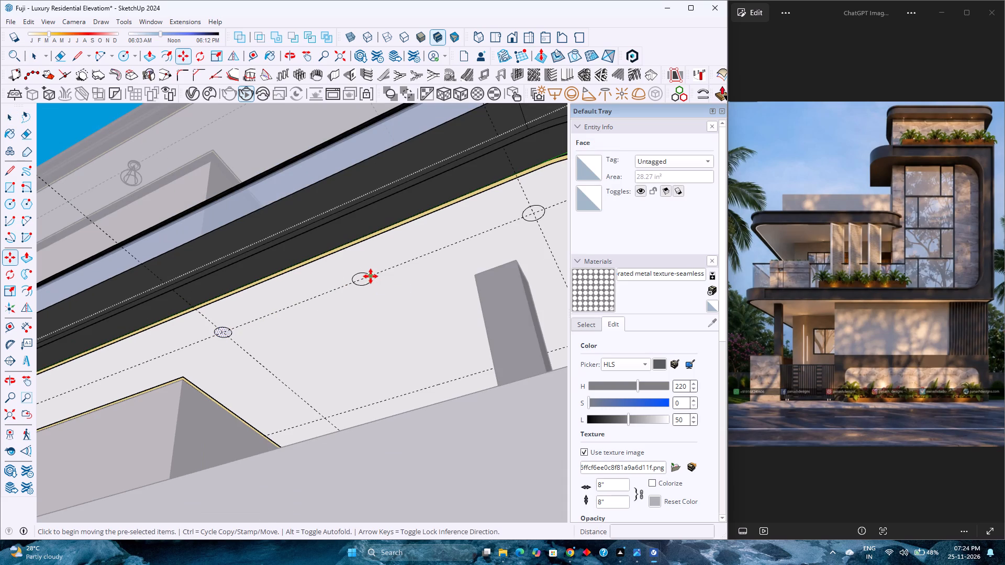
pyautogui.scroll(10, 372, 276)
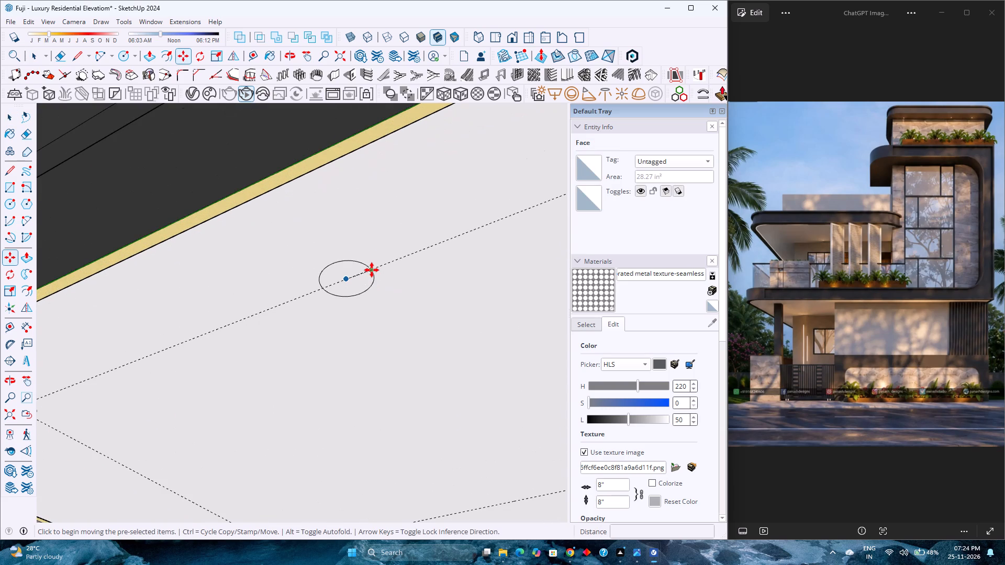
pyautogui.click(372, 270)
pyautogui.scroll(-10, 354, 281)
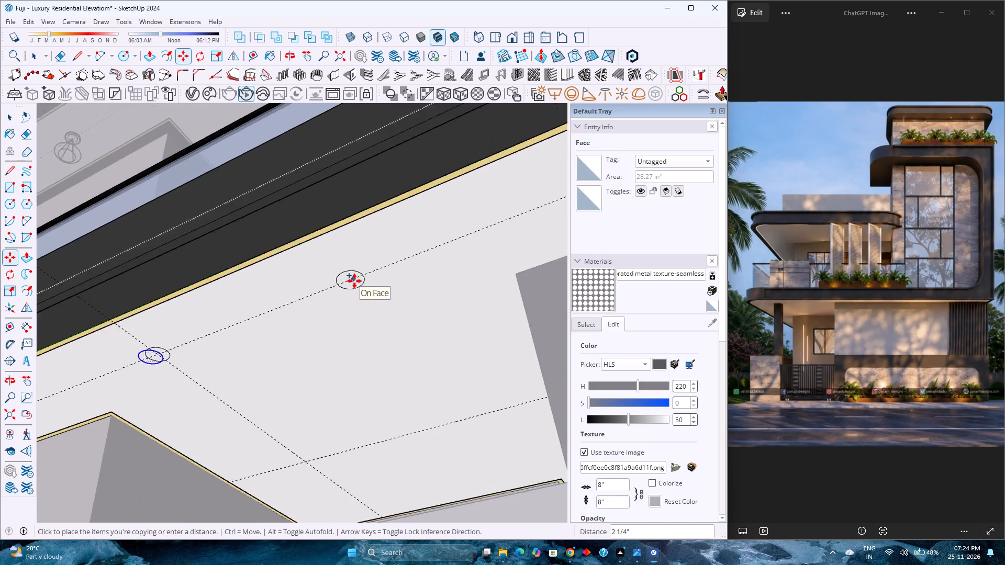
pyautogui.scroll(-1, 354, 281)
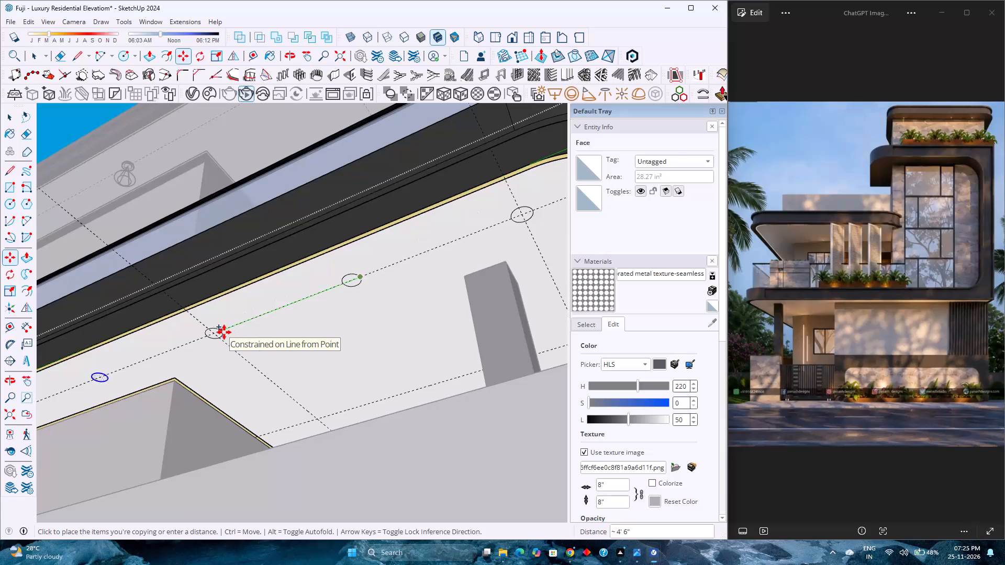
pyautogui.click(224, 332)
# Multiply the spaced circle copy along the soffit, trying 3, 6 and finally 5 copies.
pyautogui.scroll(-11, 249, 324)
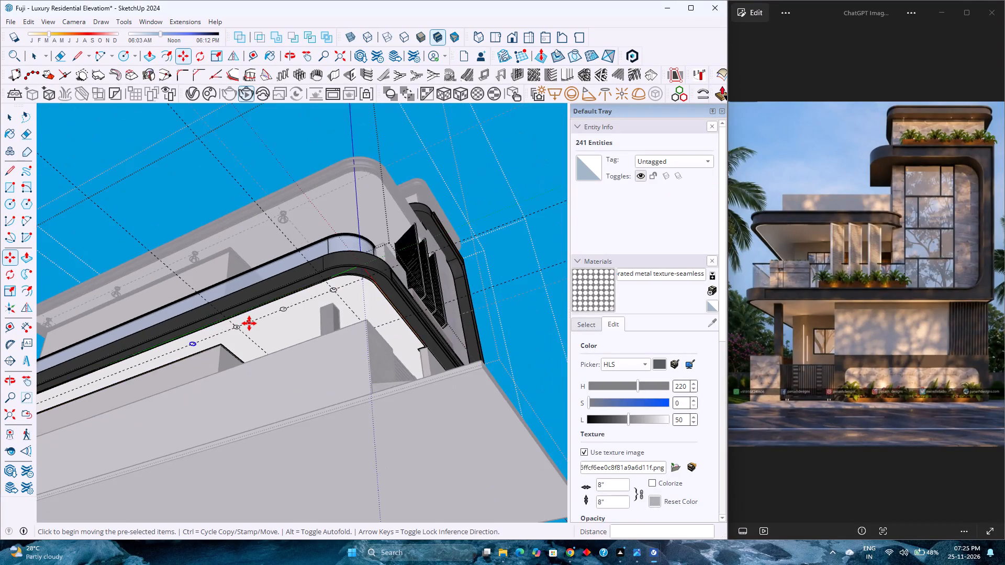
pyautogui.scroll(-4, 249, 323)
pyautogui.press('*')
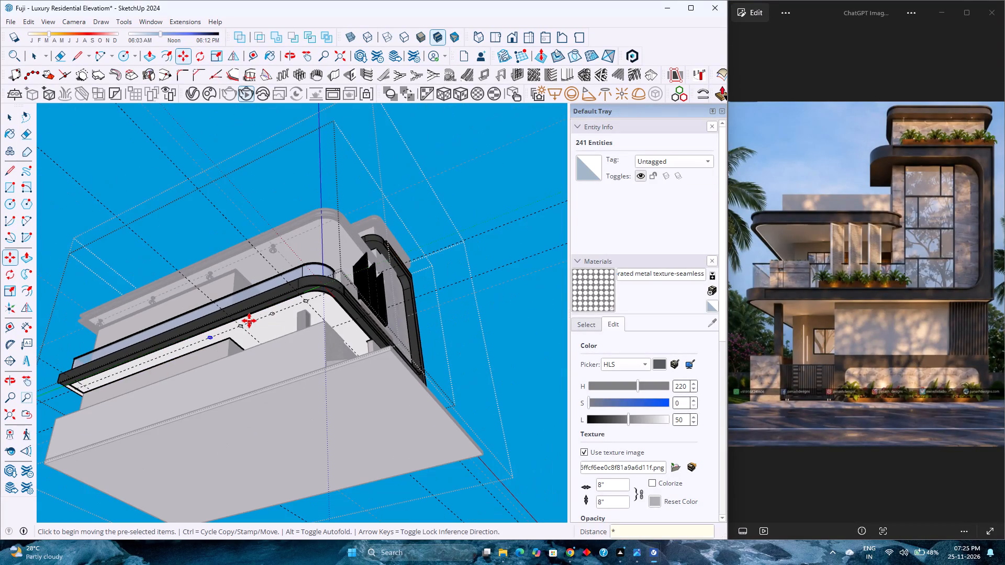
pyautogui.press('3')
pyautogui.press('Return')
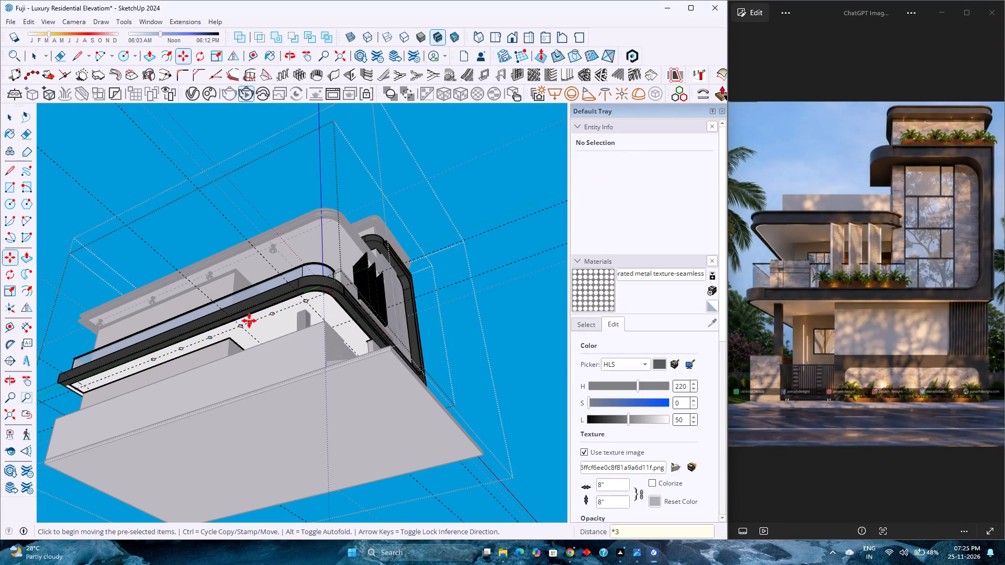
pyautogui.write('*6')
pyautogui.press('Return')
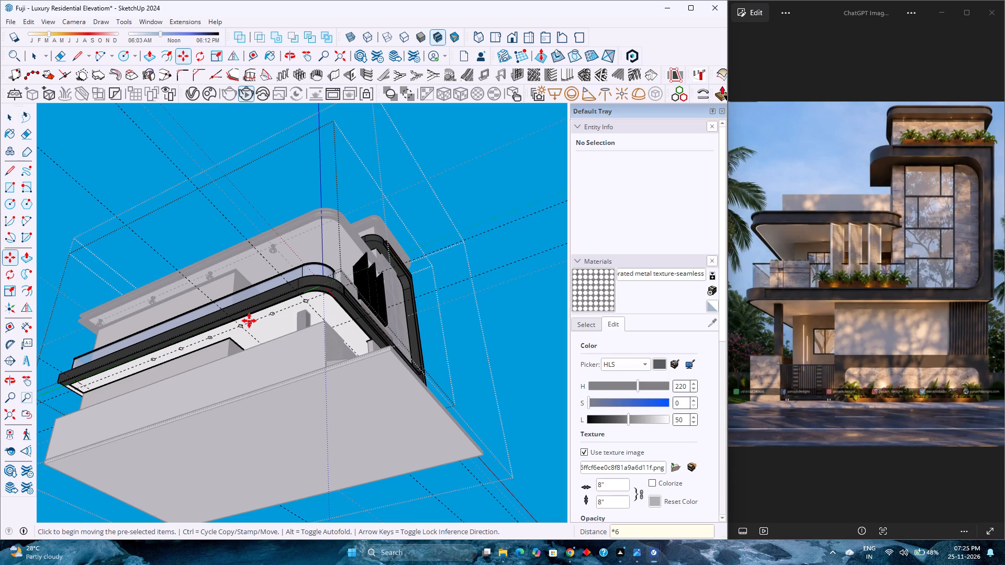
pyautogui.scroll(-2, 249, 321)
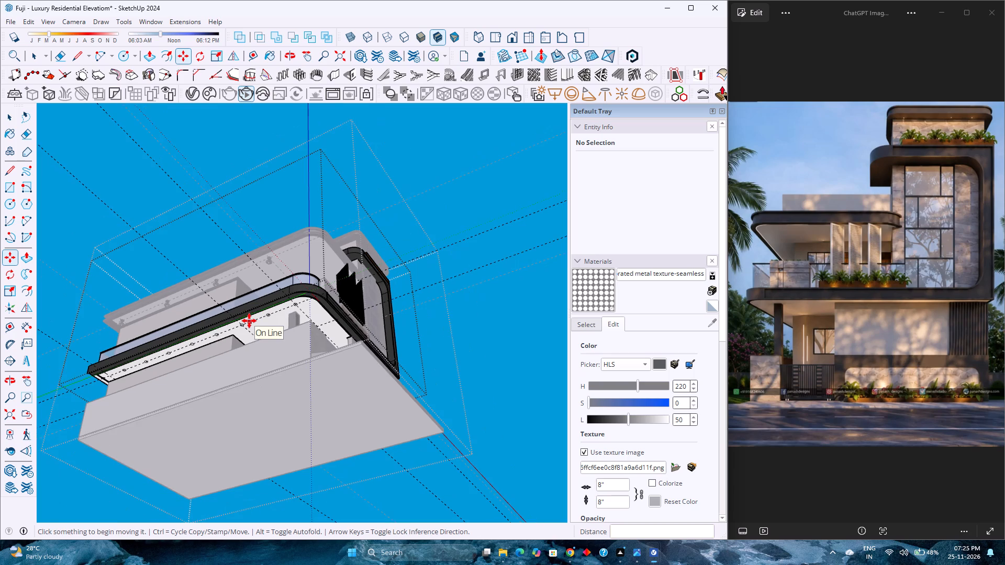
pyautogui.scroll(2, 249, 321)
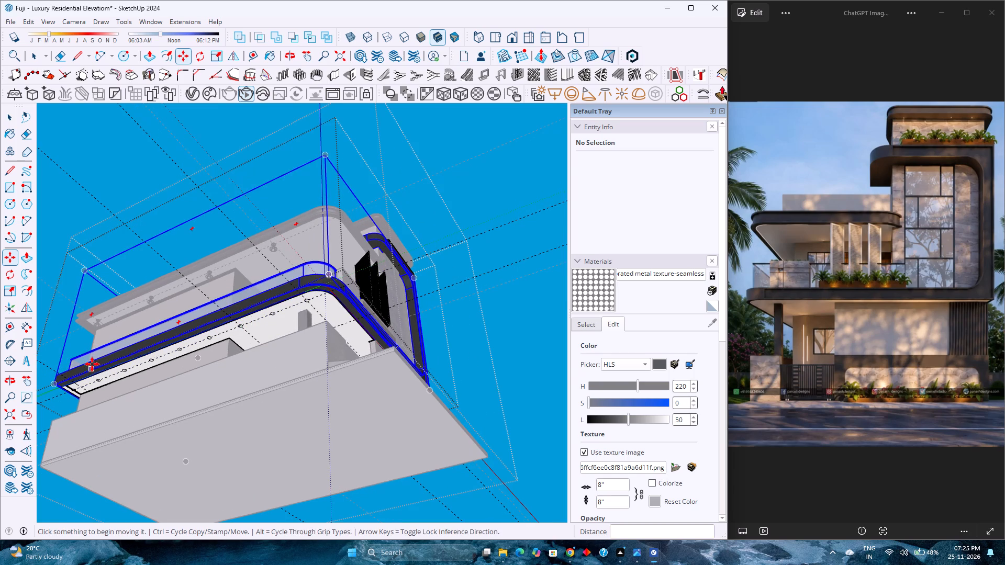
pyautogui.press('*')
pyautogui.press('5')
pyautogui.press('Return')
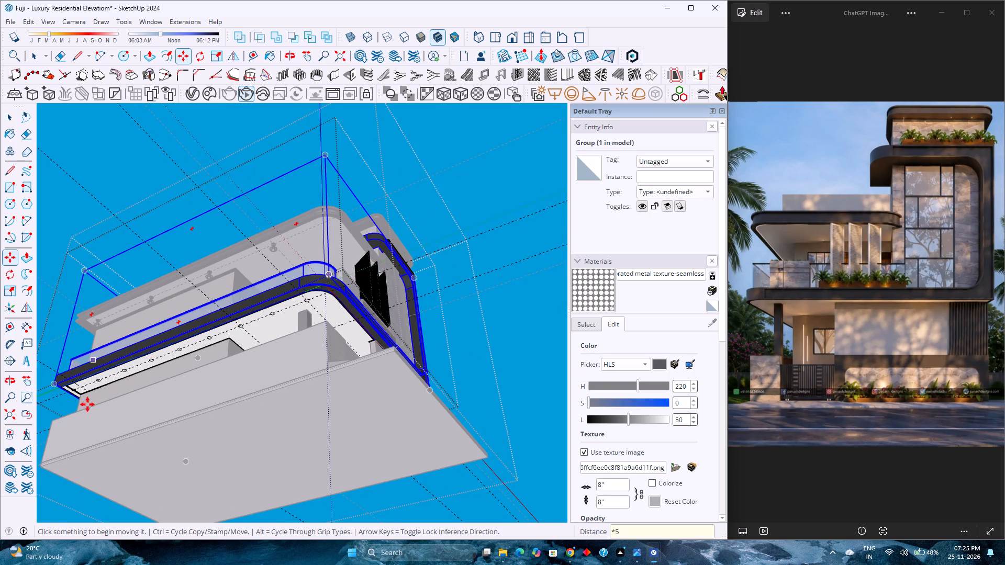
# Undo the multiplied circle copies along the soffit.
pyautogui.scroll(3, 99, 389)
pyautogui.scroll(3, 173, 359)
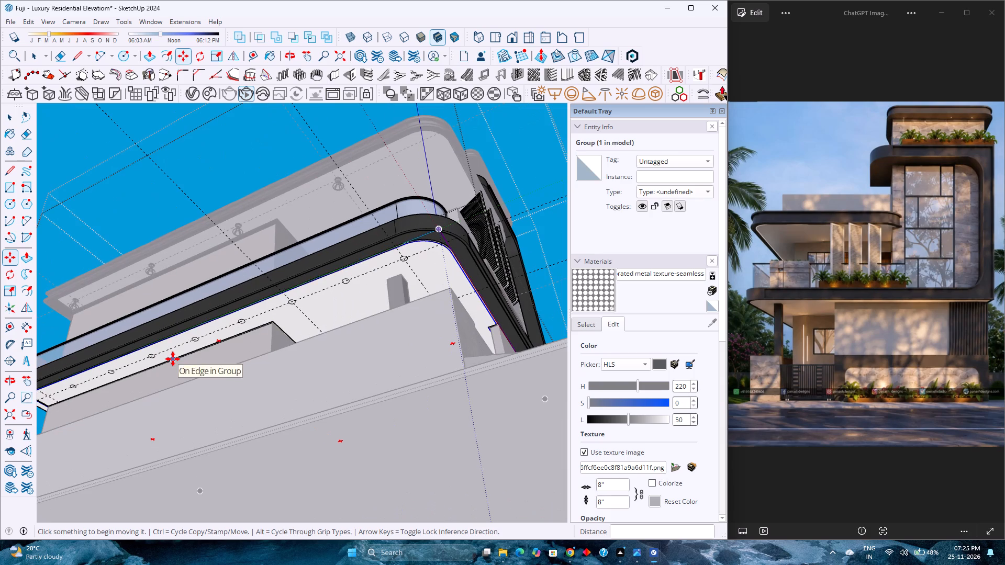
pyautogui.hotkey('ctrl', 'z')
# Copy the circle beside the recessed wall 25' 7 1/2" along the lengthwise guide to the cross guide at the soffit's far end.
pyautogui.press('space')
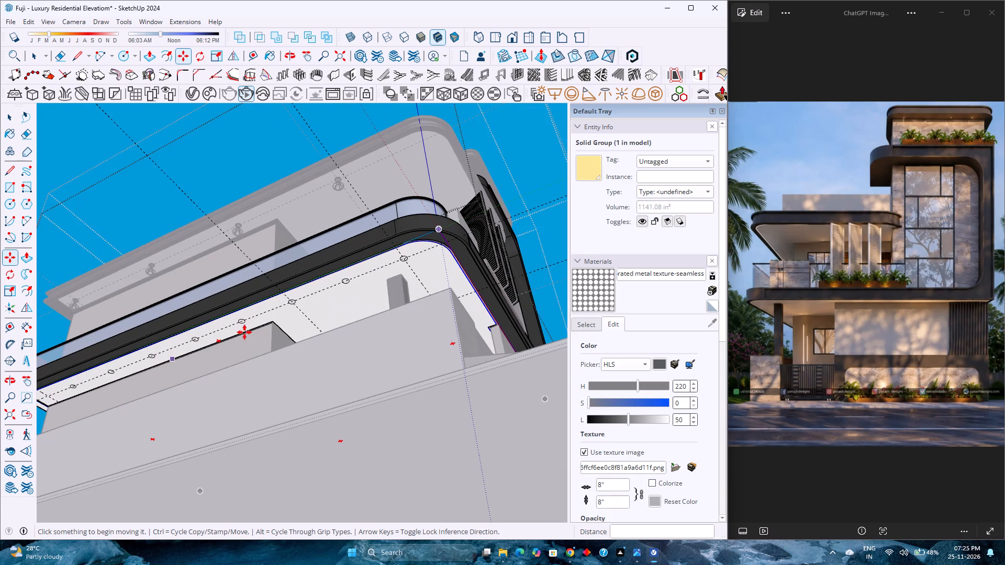
pyautogui.scroll(3, 347, 279)
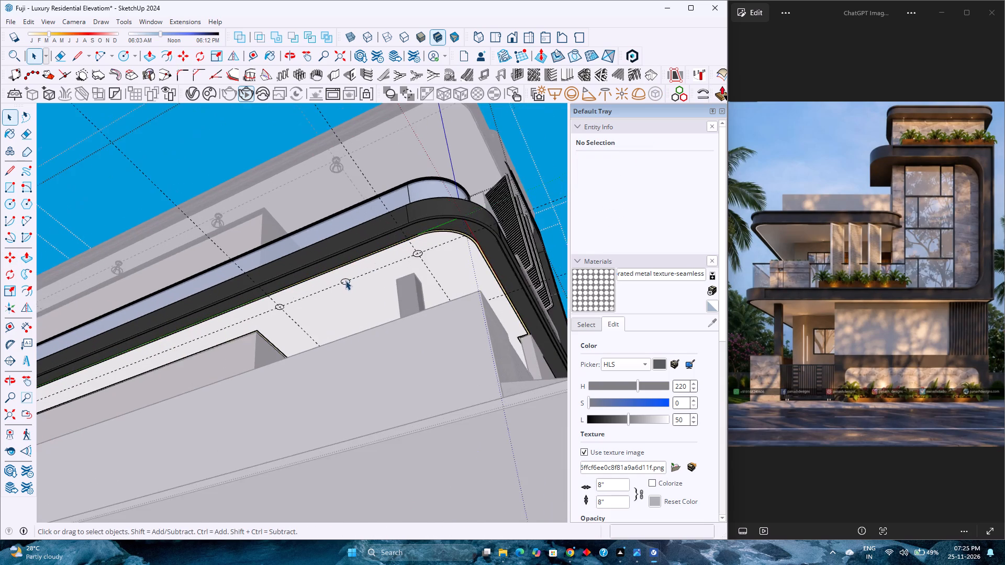
pyautogui.scroll(2, 345, 280)
pyautogui.scroll(3, 250, 340)
pyautogui.keyDown('shift'); pyautogui.moveTo(250, 338); pyautogui.dragTo(340, 347, button='middle'); pyautogui.keyUp('shift')
pyautogui.scroll(7, 363, 306)
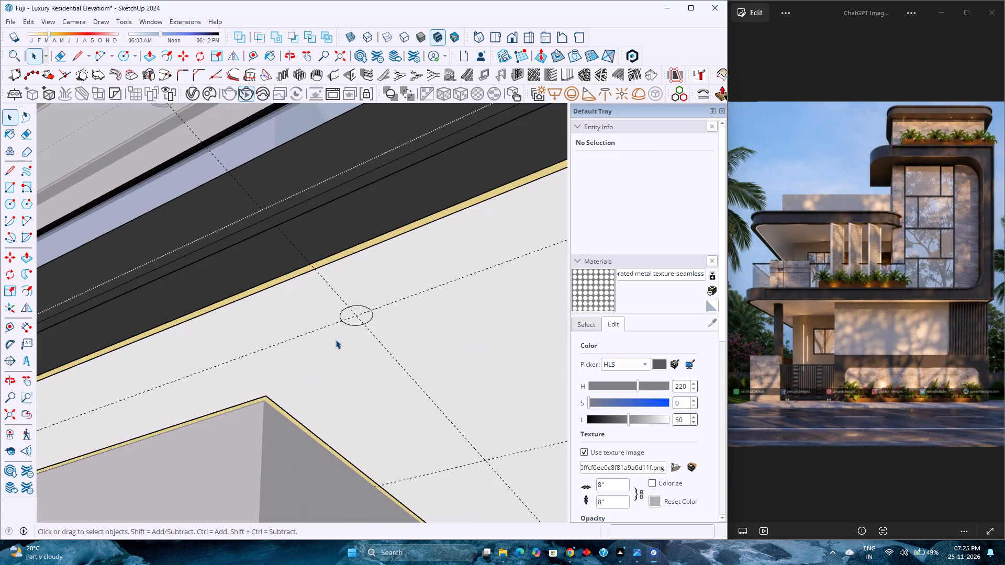
pyautogui.scroll(4, 336, 340)
pyautogui.click(355, 317)
pyautogui.press('m')
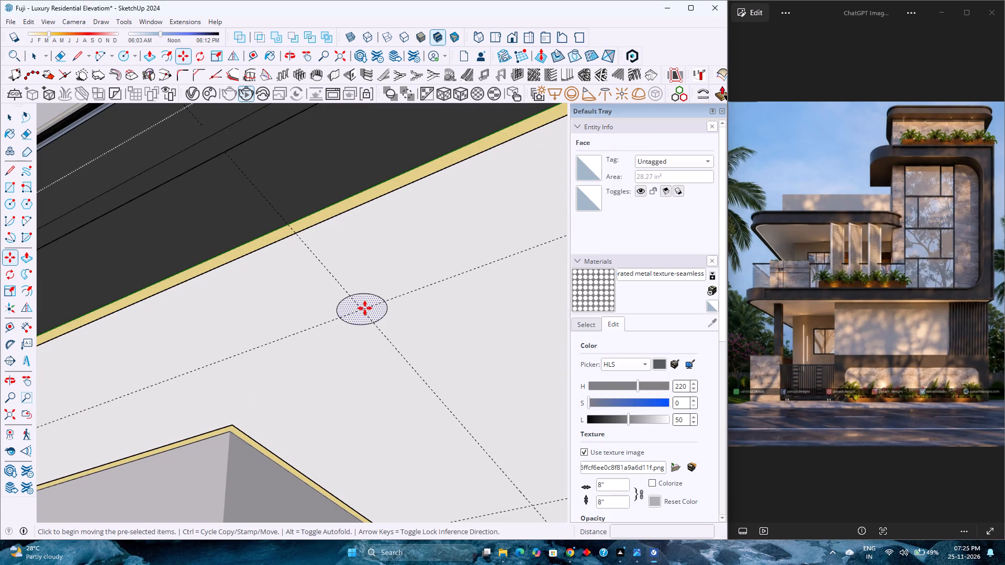
pyautogui.click(362, 310)
pyautogui.scroll(-12, 362, 310)
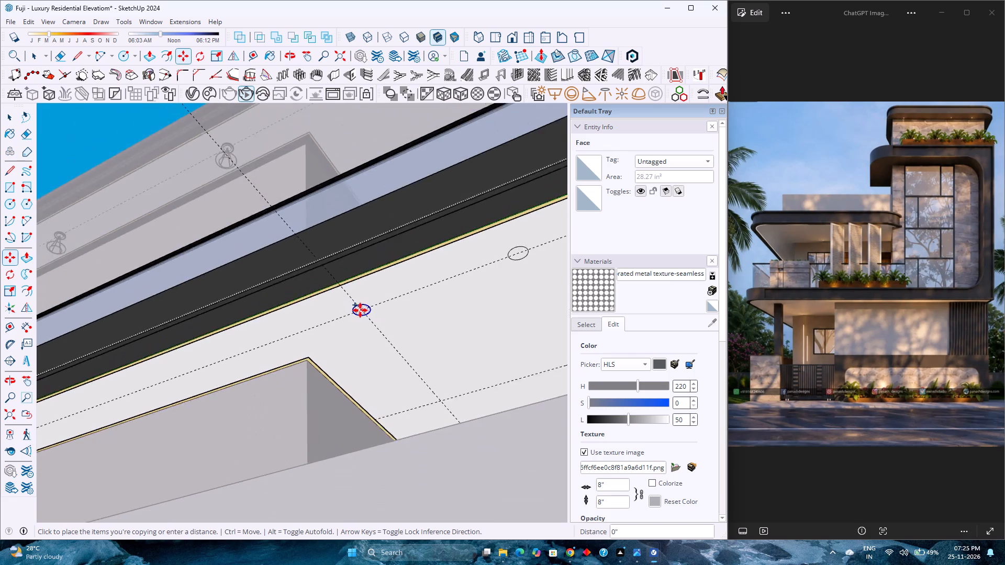
pyautogui.scroll(-3, 360, 310)
pyautogui.keyDown('shift'); pyautogui.moveTo(273, 347); pyautogui.dragTo(503, 306, button='middle'); pyautogui.keyUp('shift')
pyautogui.scroll(-7, 438, 303)
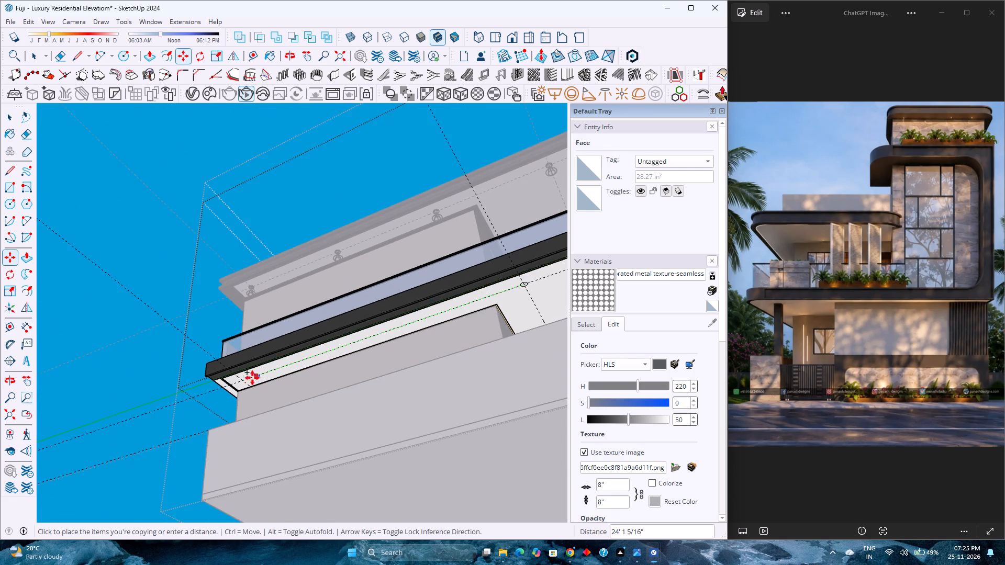
pyautogui.scroll(12, 246, 381)
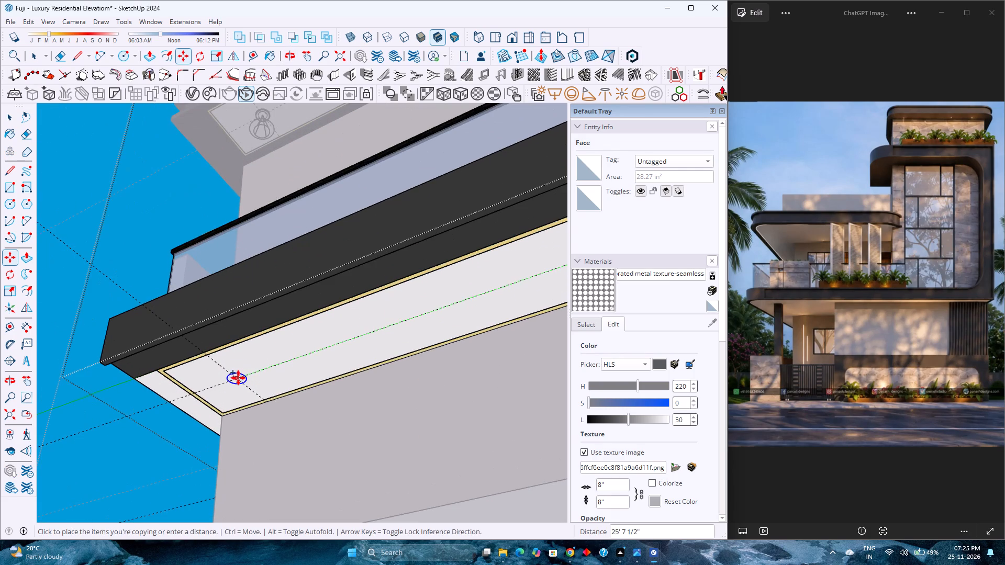
pyautogui.click(238, 378)
# Try to divide the copy distance by 2 to add a circle midway along the long soffit run.
pyautogui.scroll(-15, 238, 378)
pyautogui.press('/')
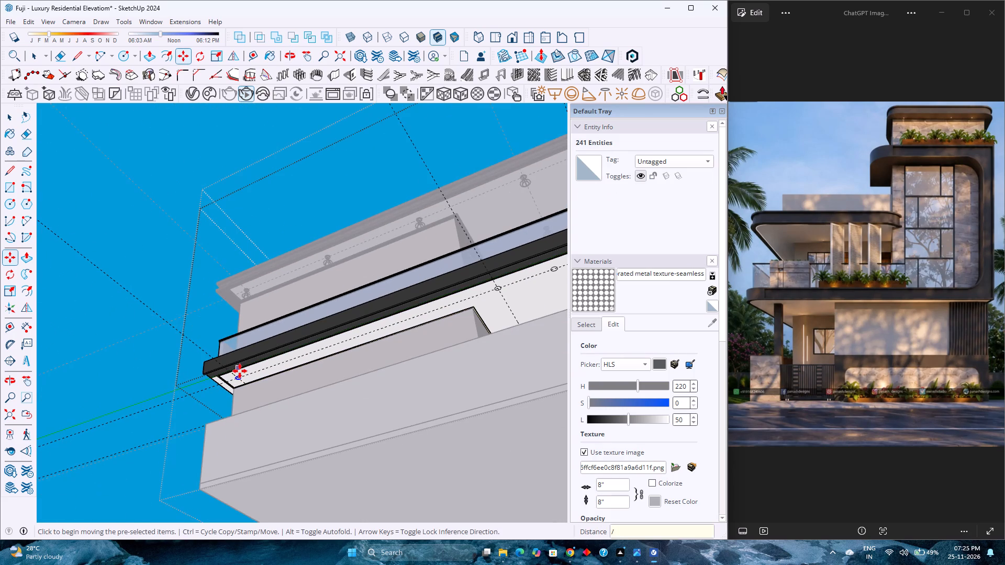
pyautogui.scroll(-2, 240, 371)
pyautogui.press('2')
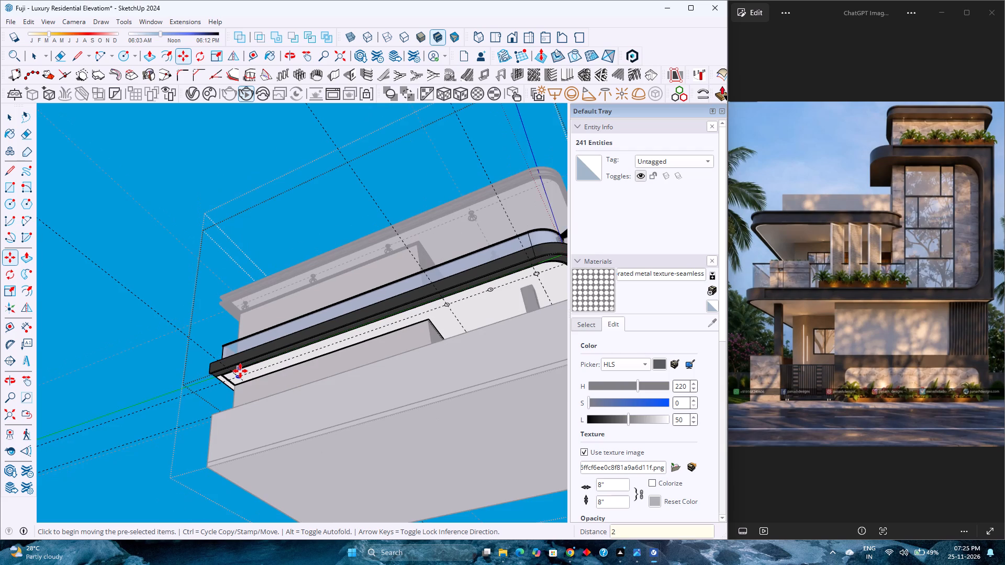
pyautogui.press('Return')
pyautogui.scroll(3, 273, 371)
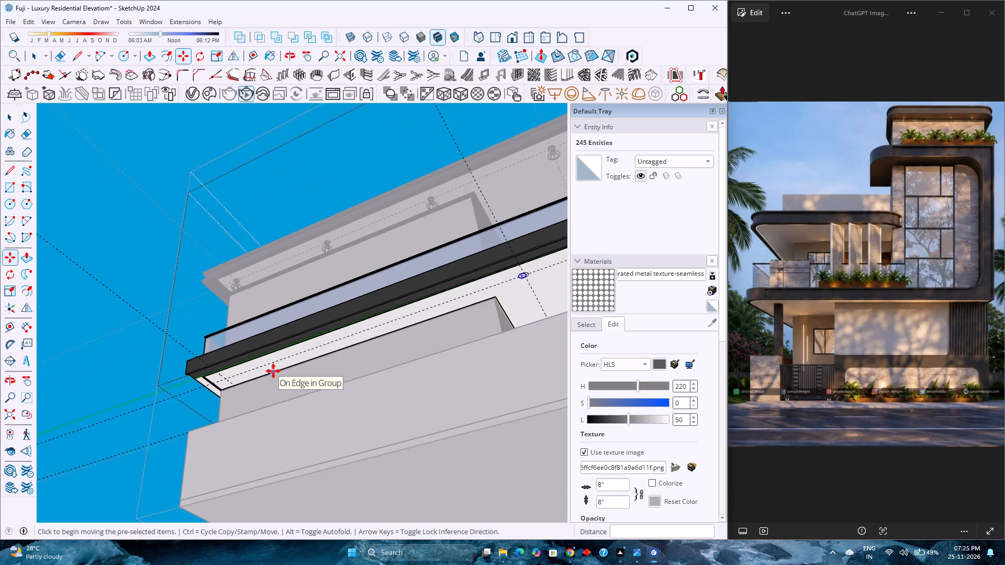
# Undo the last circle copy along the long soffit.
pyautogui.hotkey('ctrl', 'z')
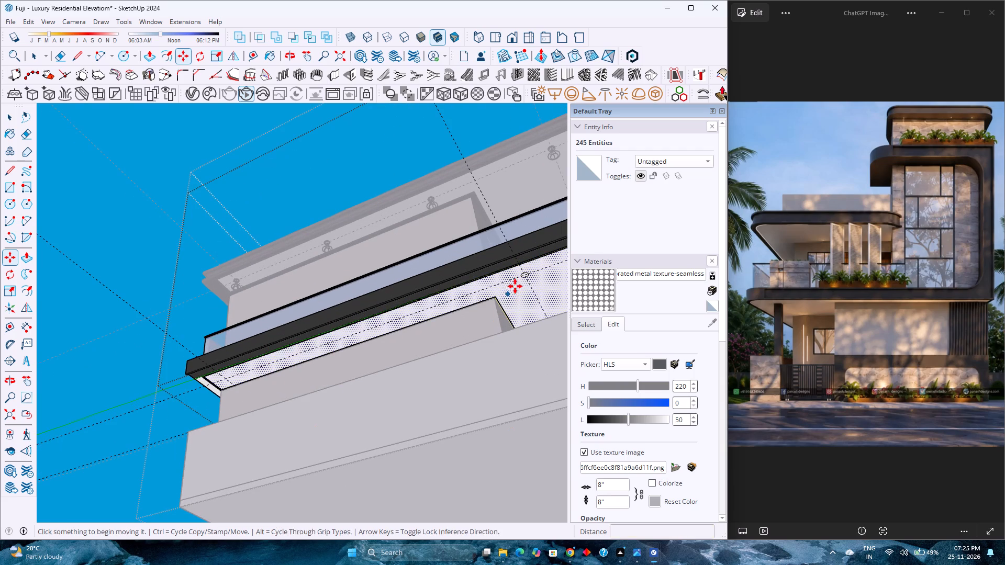
# Copy the circle beside the recessed wall 25' 7 1/2" along the lengthwise guide to the cross guide at the soffit's far end.
pyautogui.scroll(3, 524, 280)
pyautogui.press('space')
pyautogui.scroll(8, 523, 277)
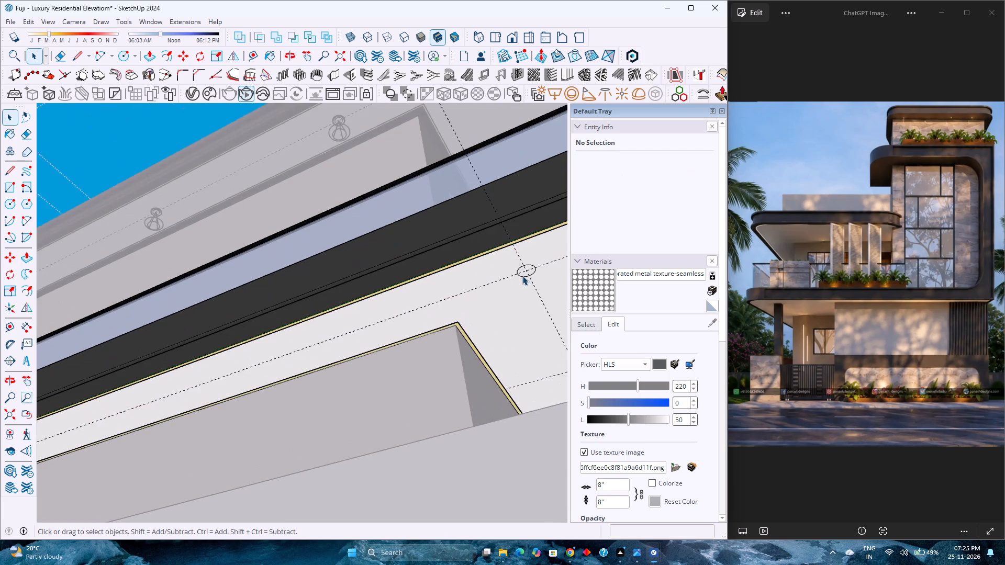
pyautogui.scroll(2, 522, 276)
pyautogui.click(523, 274)
pyautogui.press('m')
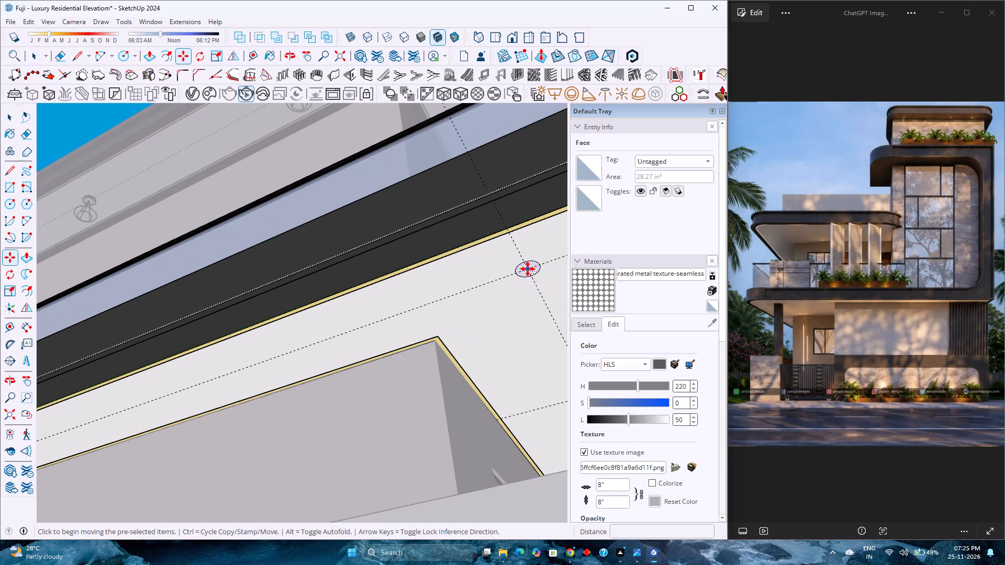
pyautogui.click(528, 269)
pyautogui.scroll(-15, 481, 278)
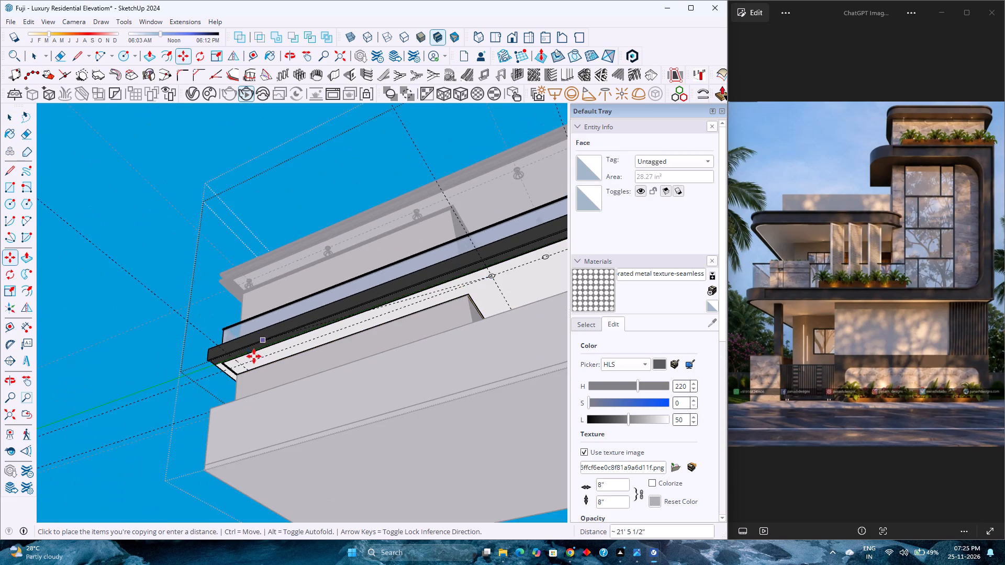
pyautogui.scroll(10, 249, 366)
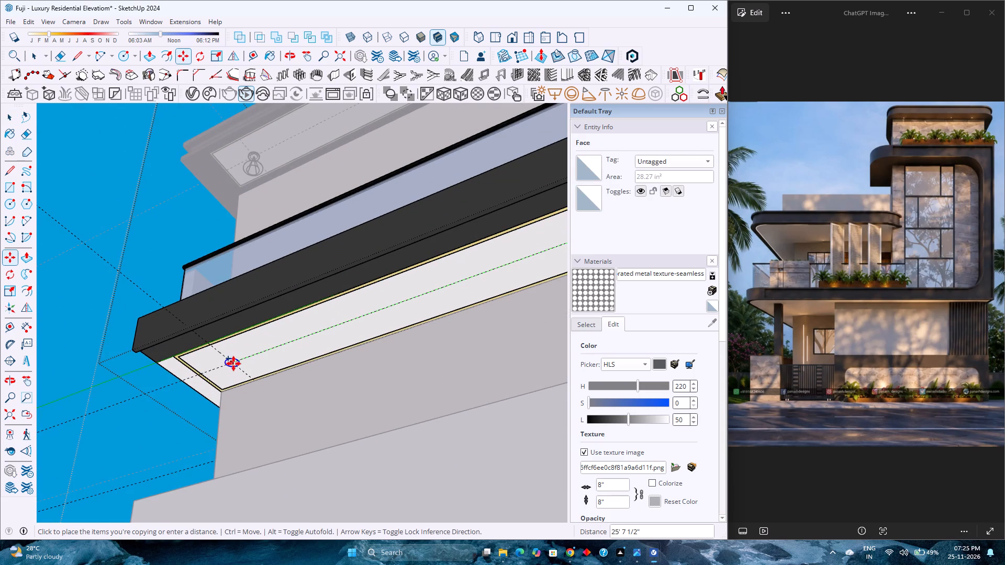
pyautogui.click(233, 364)
pyautogui.scroll(-11, 232, 379)
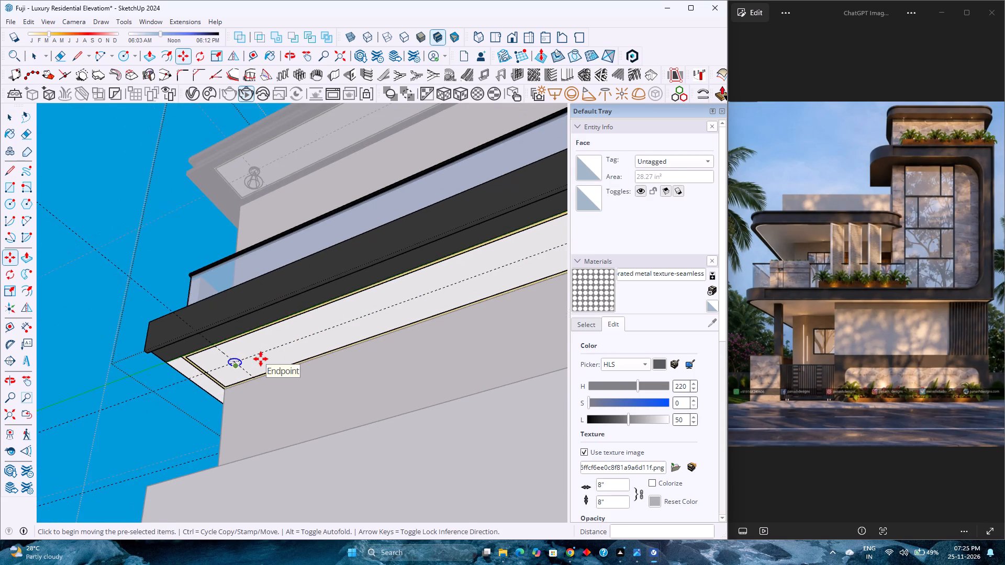
pyautogui.scroll(-3, 261, 359)
# Divide the copy distance by 3 to space circles evenly along the long soffit run.
pyautogui.write('/2')
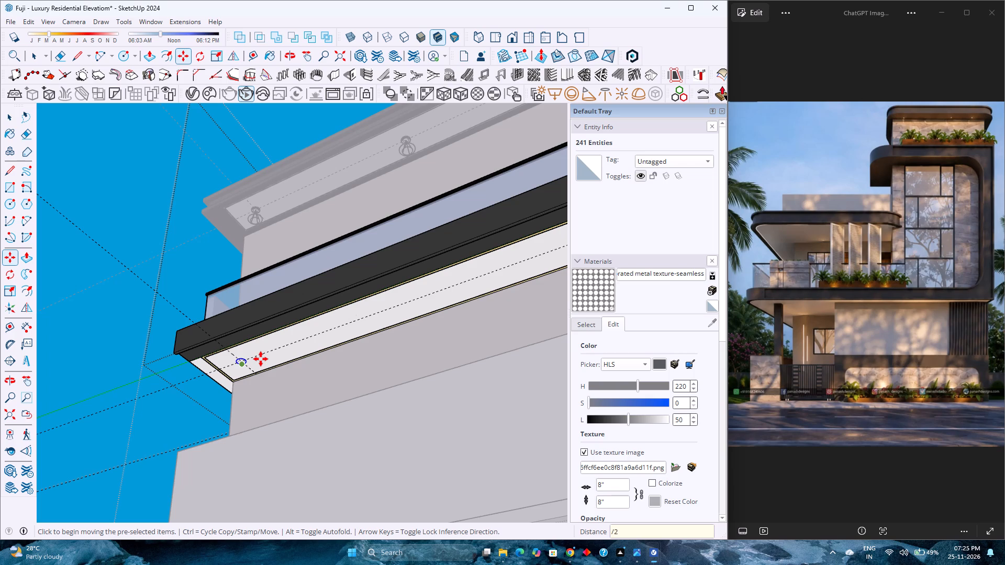
pyautogui.press('BackSpace')
pyautogui.press('3')
pyautogui.press('Return')
pyautogui.scroll(-12, 217, 350)
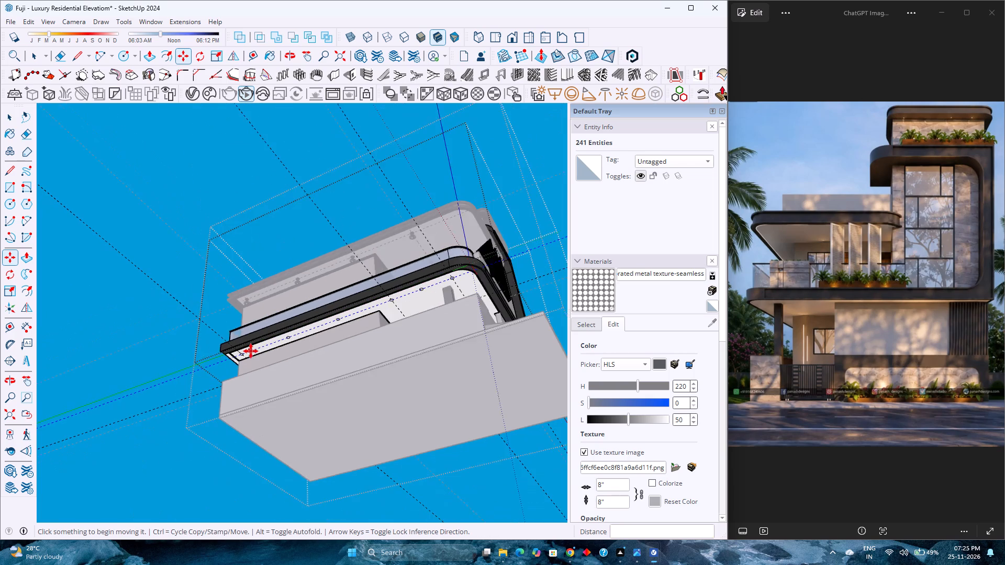
pyautogui.scroll(-3, 251, 351)
pyautogui.press('space')
# Copy the three circles between the recessed wall corner and the slab's rounded corner 5' 10 1/2" across to the parallel inner guide.
pyautogui.scroll(4, 300, 342)
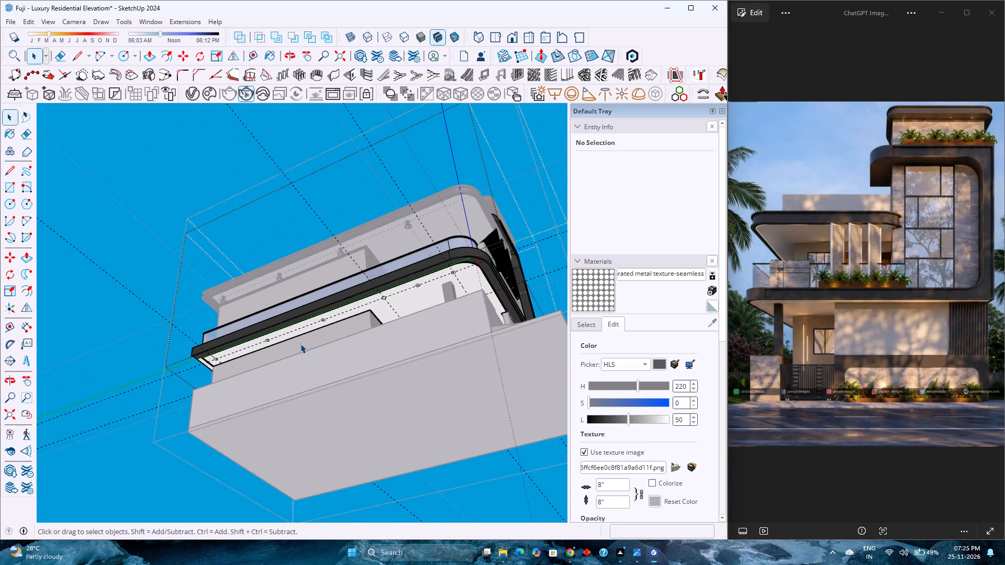
pyautogui.scroll(6, 395, 305)
pyautogui.moveTo(401, 304); pyautogui.dragTo(318, 365, button='middle')
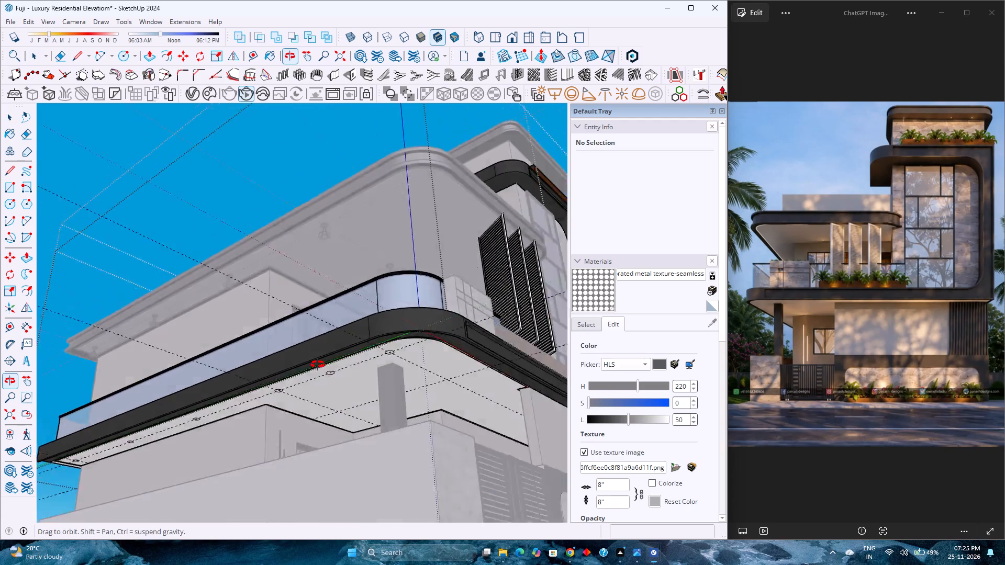
pyautogui.moveTo(318, 365); pyautogui.dragTo(235, 342, button='middle')
pyautogui.middleClick(235, 342)
pyautogui.scroll(3, 235, 343)
pyautogui.keyDown('shift'); pyautogui.moveTo(229, 351); pyautogui.dragTo(311, 295, button='middle'); pyautogui.keyUp('shift')
pyautogui.moveTo(298, 303); pyautogui.dragTo(297, 331, button='middle')
pyautogui.middleClick(297, 331)
pyautogui.scroll(4, 142, 288)
pyautogui.keyDown('shift'); pyautogui.moveTo(145, 284); pyautogui.dragTo(153, 330, button='middle'); pyautogui.keyUp('shift')
pyautogui.moveTo(161, 341); pyautogui.dragTo(238, 315, button='middle')
pyautogui.scroll(3, 237, 279)
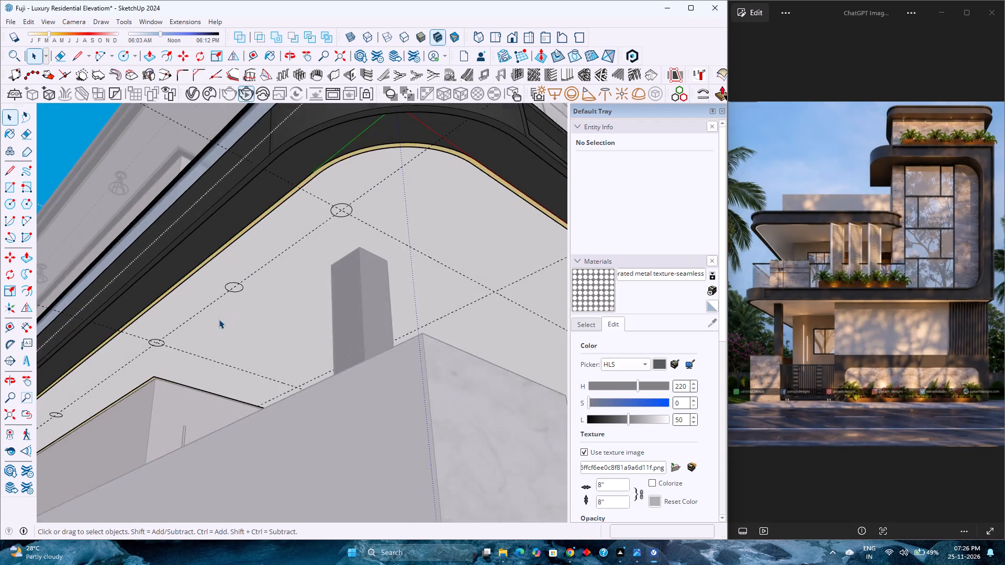
pyautogui.scroll(1, 219, 319)
pyautogui.scroll(1, 242, 276)
pyautogui.click(244, 276)
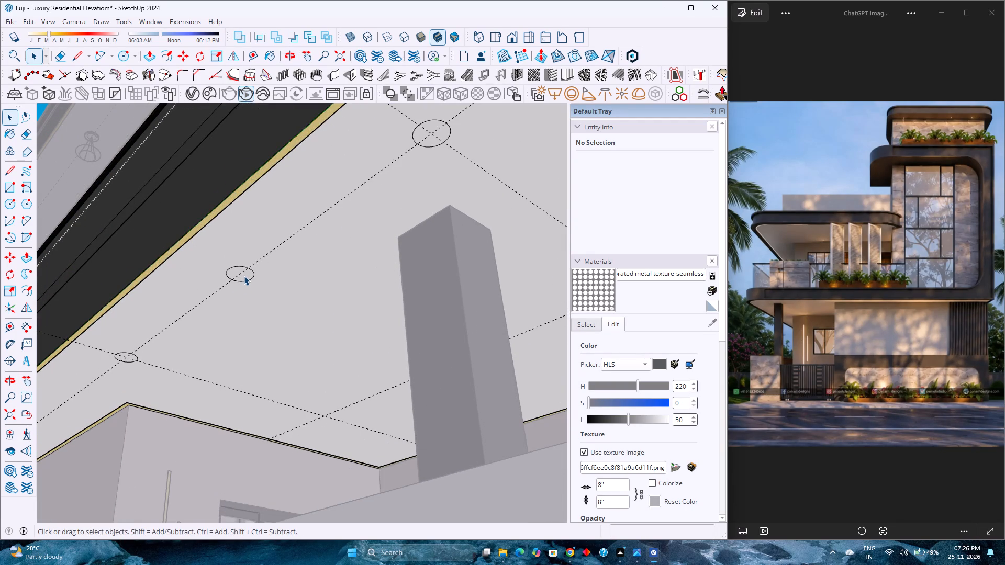
pyautogui.keyDown('ctrl'); pyautogui.scroll(6, 133, 353); pyautogui.keyUp('ctrl')
pyautogui.keyDown('ctrl'); pyautogui.click(133, 356); pyautogui.keyUp('ctrl')
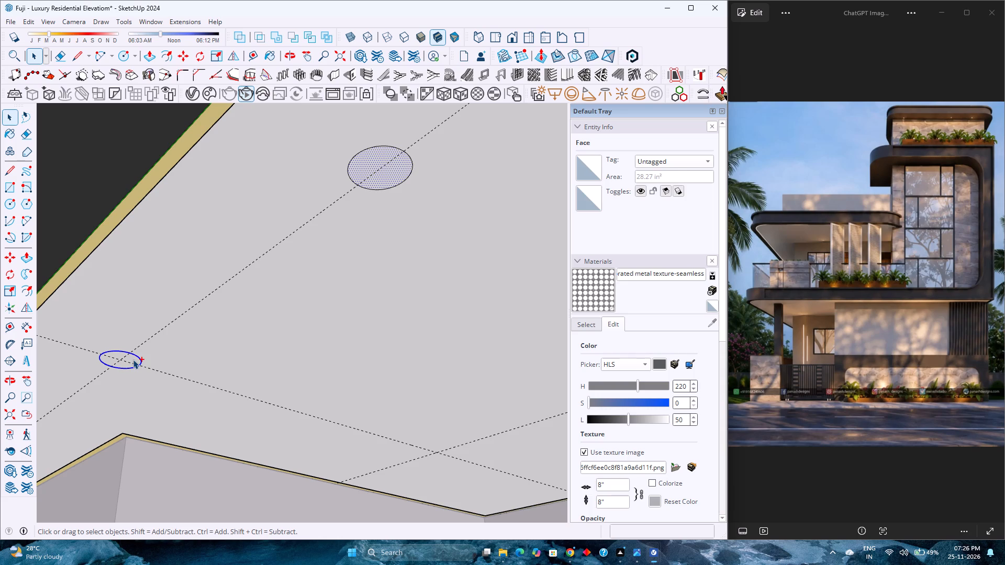
pyautogui.scroll(3, 133, 359)
pyautogui.click(133, 355)
pyautogui.scroll(-8, 138, 355)
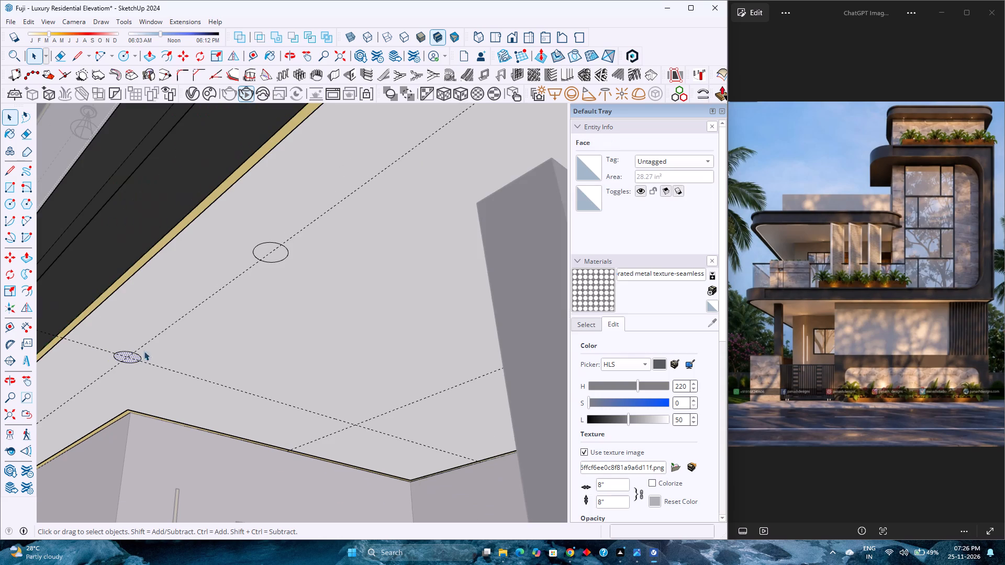
pyautogui.keyDown('ctrl'); pyautogui.click(279, 257); pyautogui.keyUp('ctrl')
pyautogui.scroll(-7, 185, 336)
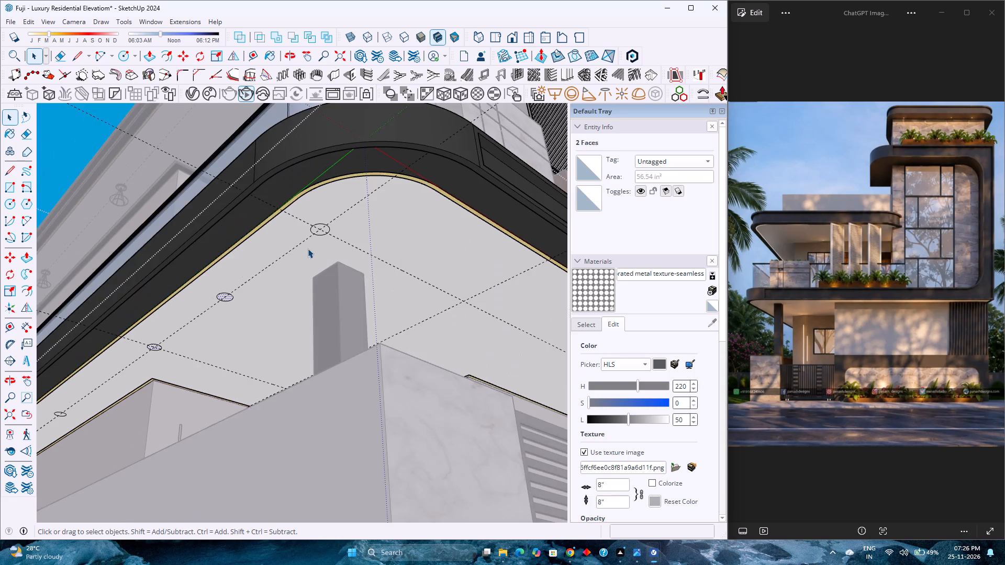
pyautogui.scroll(6, 347, 227)
pyautogui.keyDown('ctrl'); pyautogui.click(318, 230); pyautogui.keyUp('ctrl')
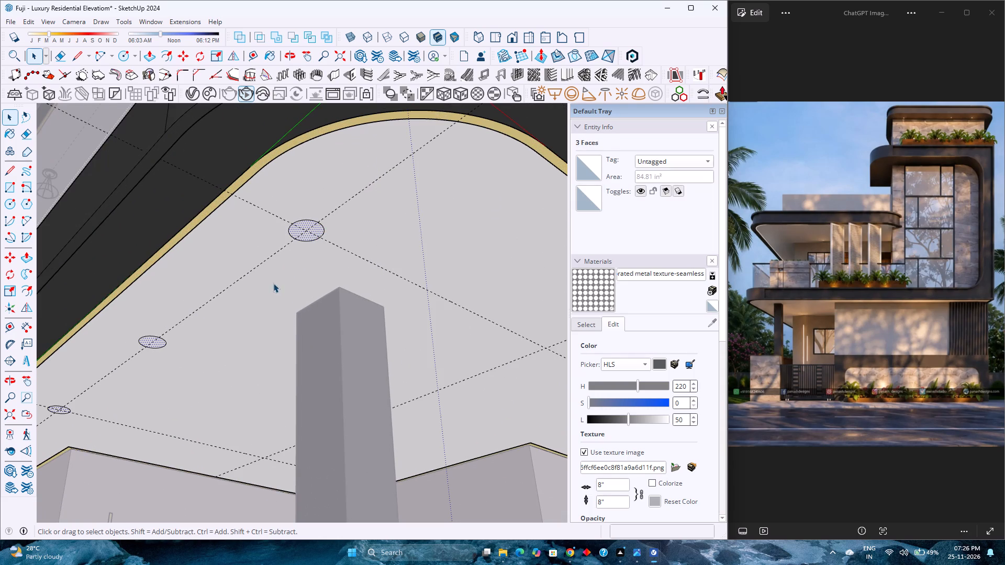
pyautogui.press('m')
pyautogui.click(306, 232)
pyautogui.scroll(-2, 306, 234)
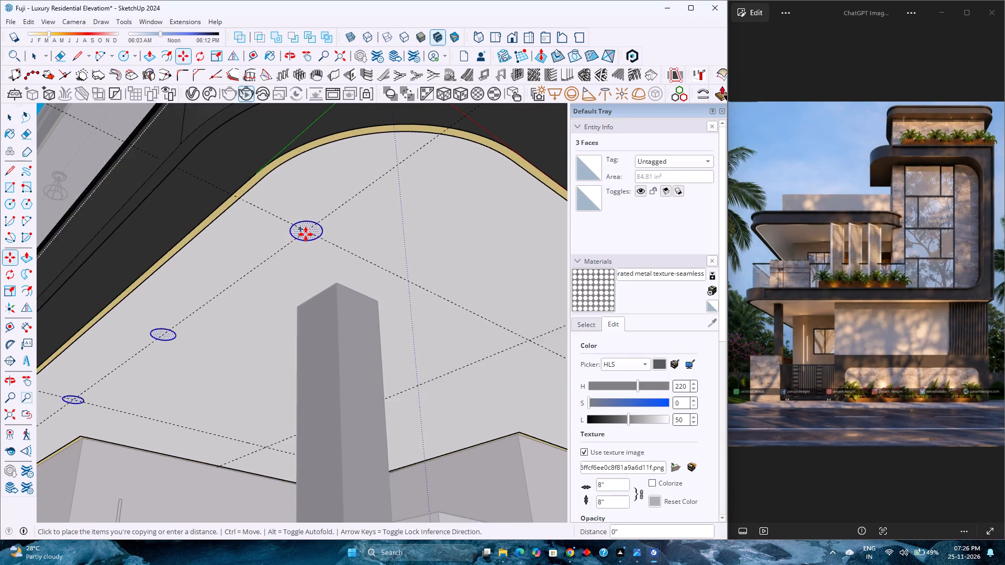
pyautogui.scroll(-3, 306, 234)
pyautogui.keyDown('shift'); pyautogui.moveTo(437, 289); pyautogui.dragTo(285, 310, button='middle'); pyautogui.keyUp('shift')
pyautogui.click(330, 333)
pyautogui.scroll(1, 332, 341)
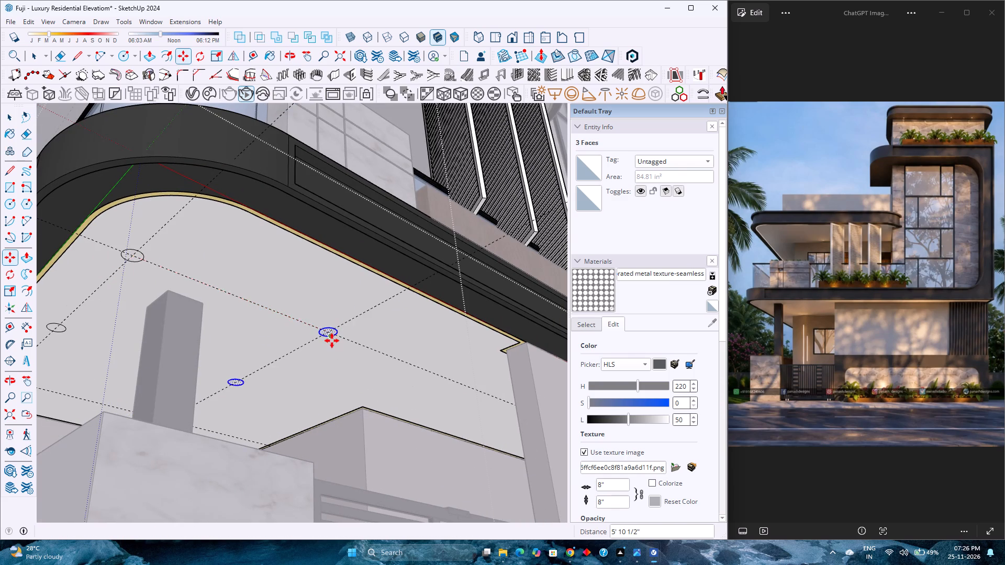
pyautogui.scroll(5, 332, 341)
pyautogui.moveTo(332, 341); pyautogui.dragTo(430, 368, button='middle')
pyautogui.middleClick(430, 368)
pyautogui.press('space')
# Copy the front circle of the inner row 16' 6" along the front guide toward the opposite end of the soffit.
pyautogui.scroll(5, 346, 316)
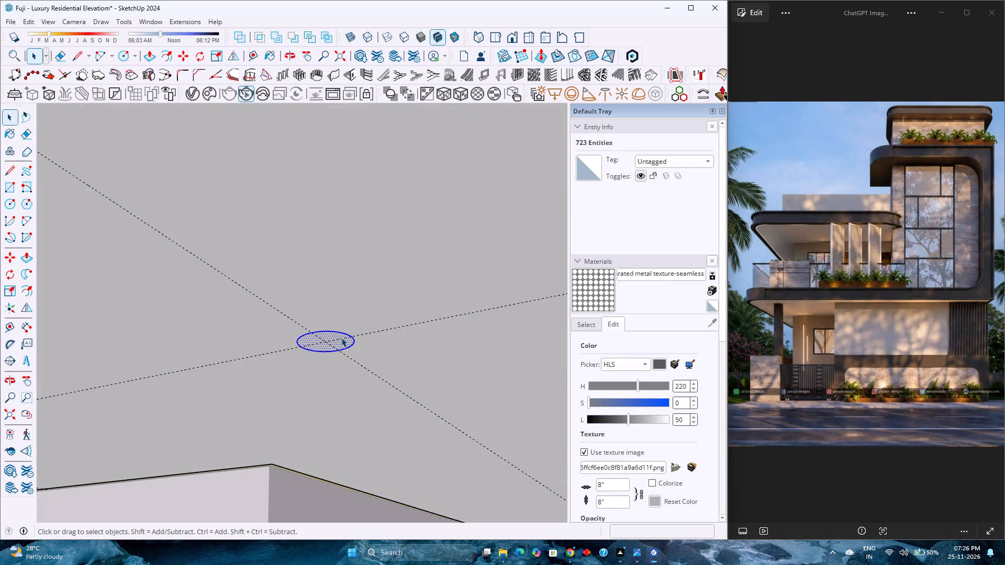
pyautogui.click(344, 342)
pyautogui.scroll(-4, 344, 342)
pyautogui.press('m')
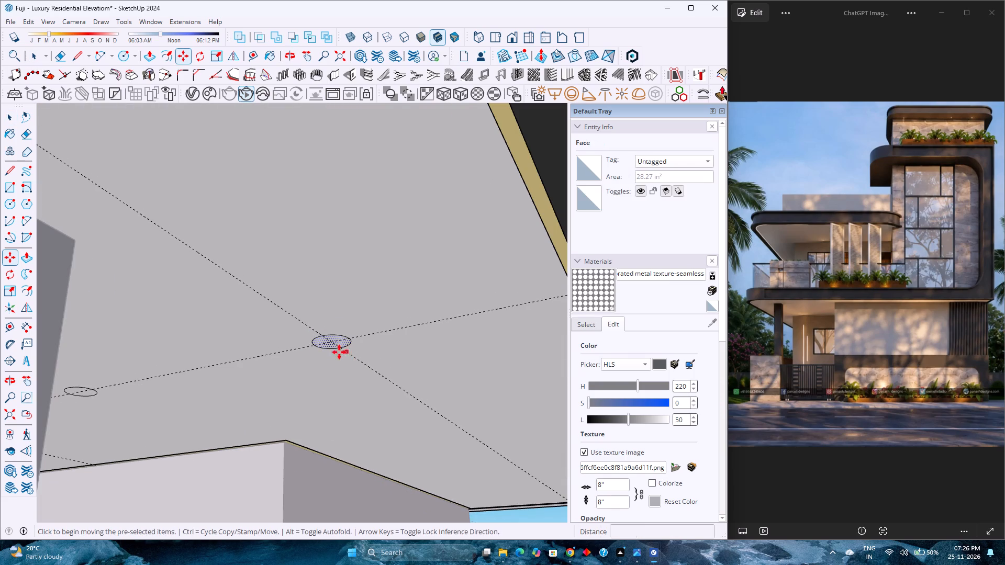
pyautogui.scroll(2, 333, 351)
pyautogui.click(333, 340)
pyautogui.scroll(-4, 337, 351)
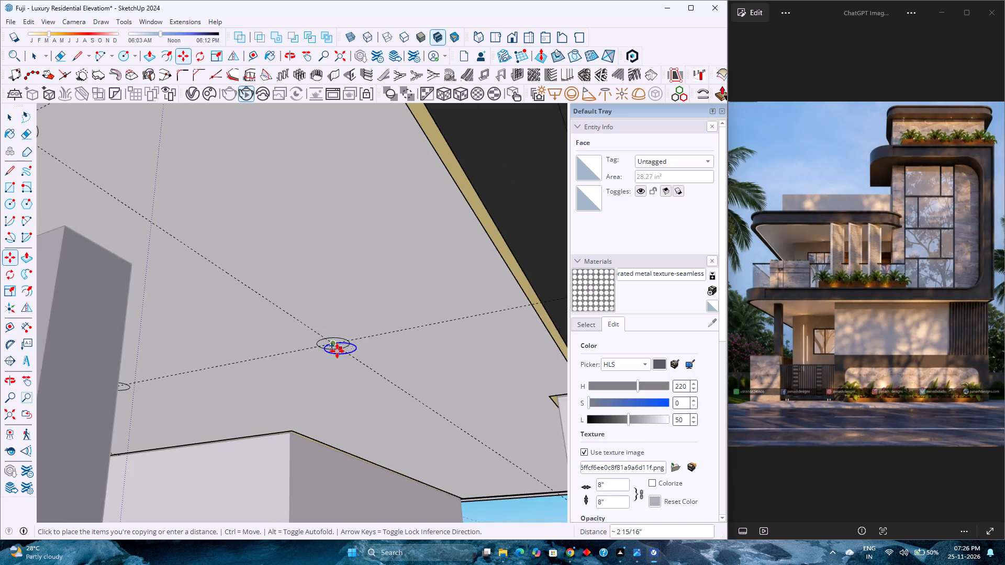
pyautogui.scroll(-3, 337, 351)
pyautogui.keyDown('shift'); pyautogui.scroll(1, 393, 381); pyautogui.keyUp('shift')
pyautogui.keyDown('shift'); pyautogui.moveTo(387, 380); pyautogui.dragTo(240, 337, button='middle'); pyautogui.keyUp('shift')
pyautogui.moveTo(286, 405); pyautogui.dragTo(340, 399, button='middle')
pyautogui.scroll(1, 345, 415)
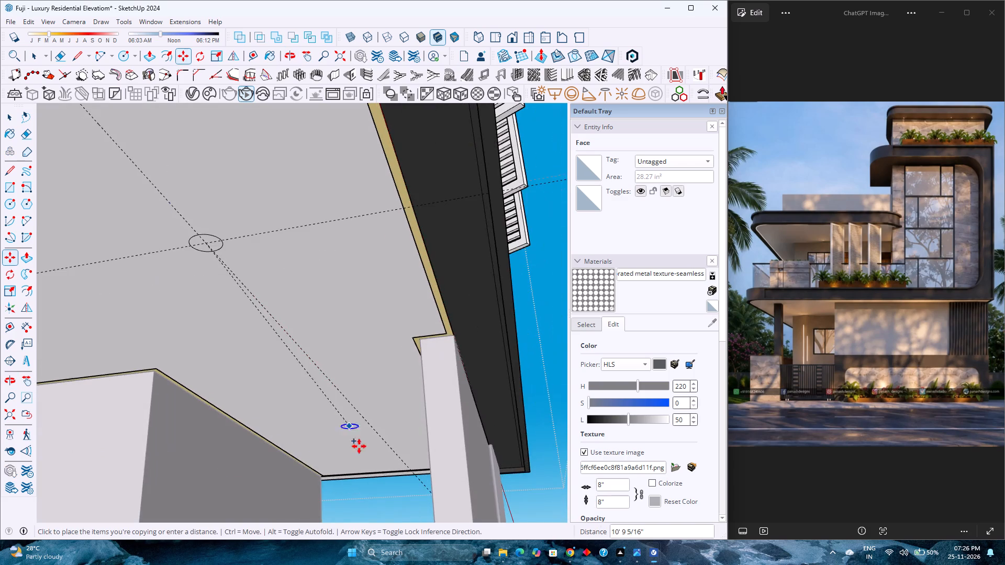
pyautogui.scroll(5, 373, 473)
pyautogui.moveTo(377, 478); pyautogui.dragTo(453, 476, button='middle')
pyautogui.middleClick(453, 476)
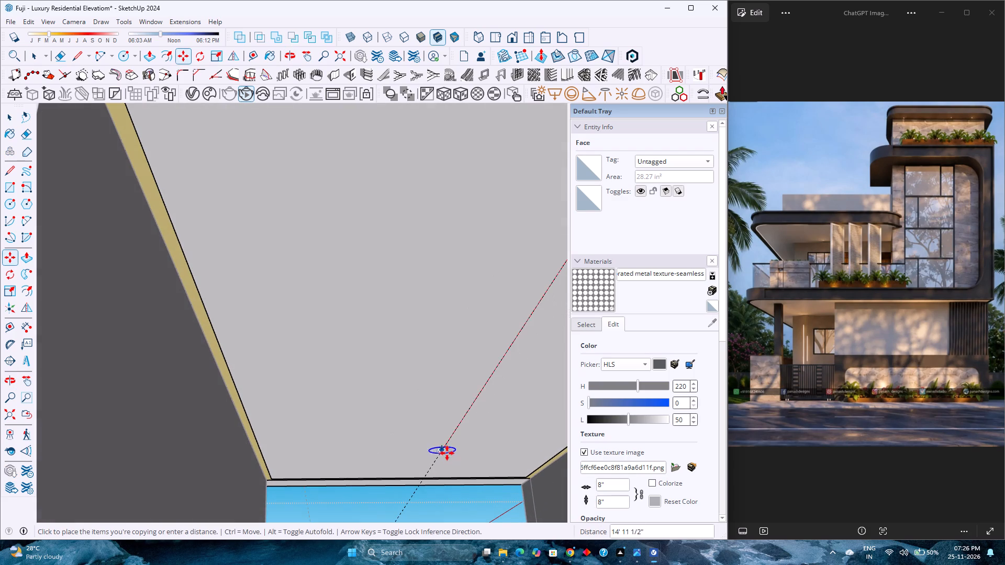
pyautogui.scroll(3, 444, 451)
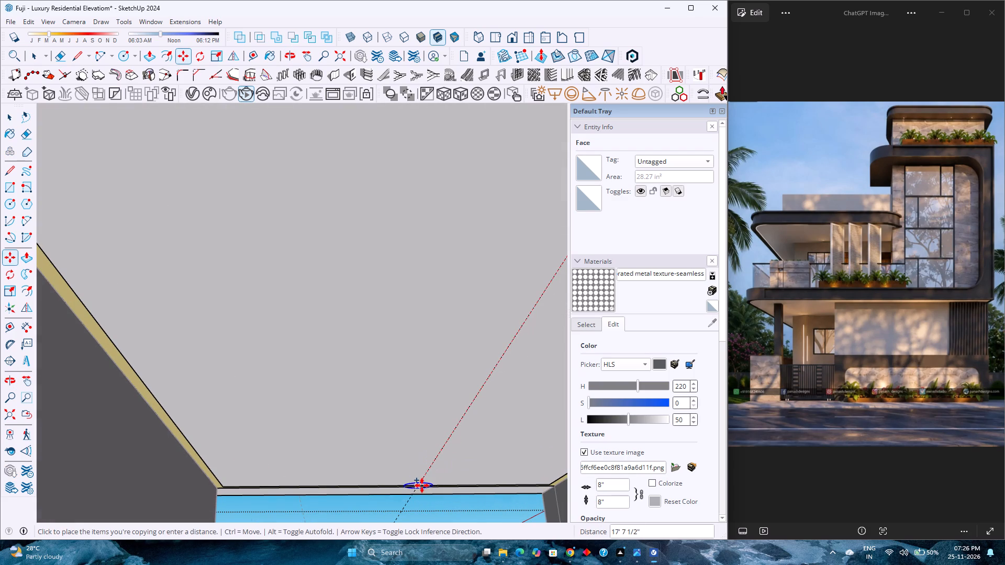
pyautogui.scroll(2, 422, 485)
pyautogui.moveTo(422, 485); pyautogui.dragTo(482, 442, button='middle')
pyautogui.middleClick(482, 442)
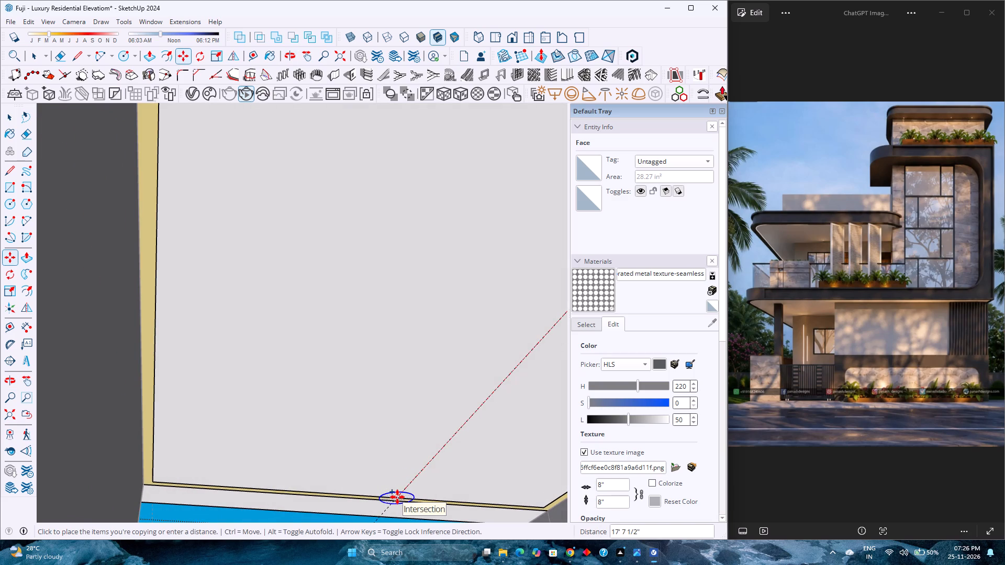
pyautogui.write("16'6")
pyautogui.press('Return')
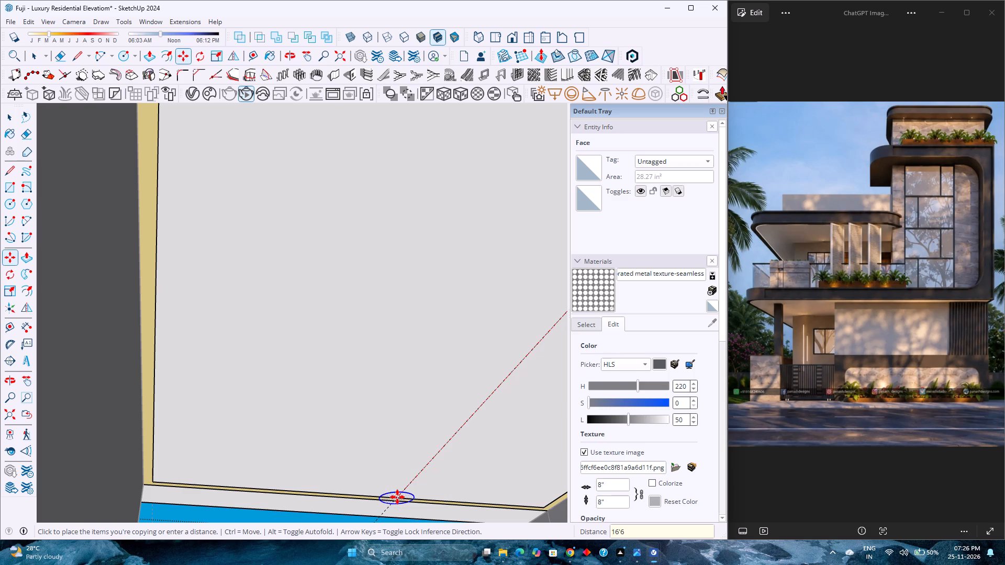
# Divide the 16' 6" copy distance by 2 to add a circle midway along the front guide.
pyautogui.scroll(-4, 360, 464)
pyautogui.click(8, 415)
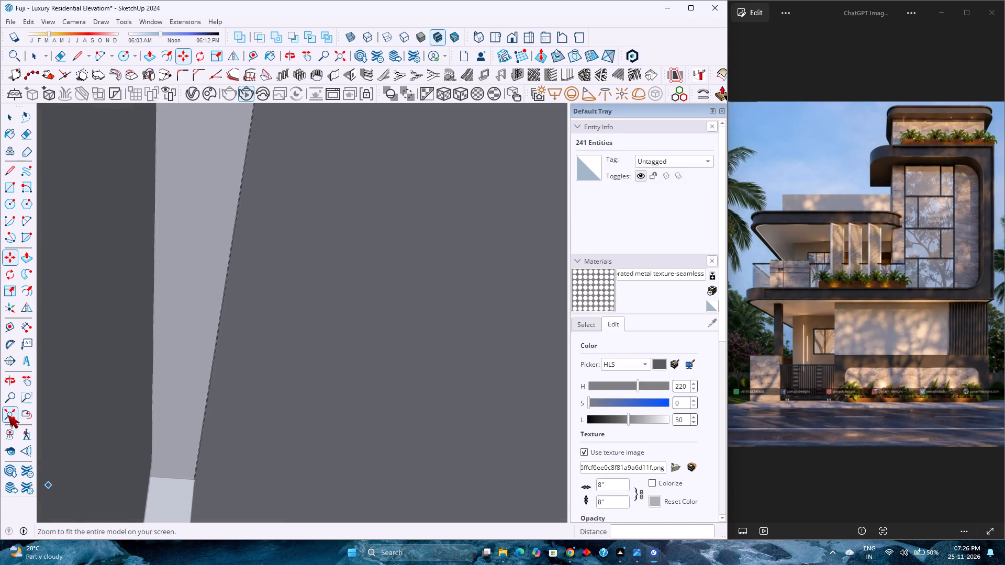
pyautogui.moveTo(262, 393); pyautogui.dragTo(19, 501, button='middle')
pyautogui.middleClick(19, 501)
pyautogui.scroll(6, 366, 345)
pyautogui.moveTo(360, 366); pyautogui.dragTo(358, 371, button='middle')
pyautogui.middleClick(358, 371)
pyautogui.scroll(3, 400, 364)
pyautogui.moveTo(401, 364); pyautogui.dragTo(456, 370, button='middle')
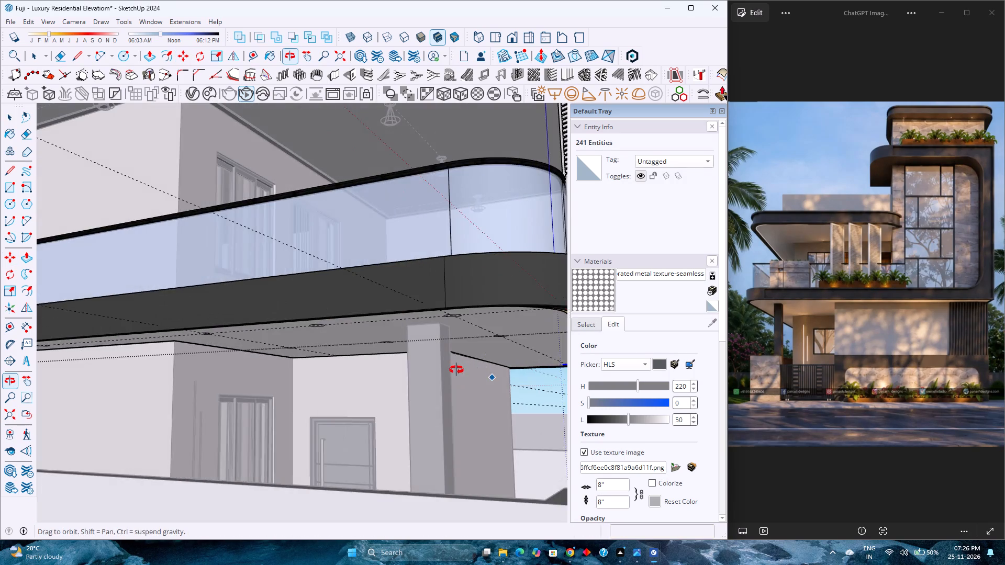
pyautogui.moveTo(456, 370); pyautogui.dragTo(442, 352, button='middle')
pyautogui.press('/')
pyautogui.press('2')
pyautogui.press('Return')
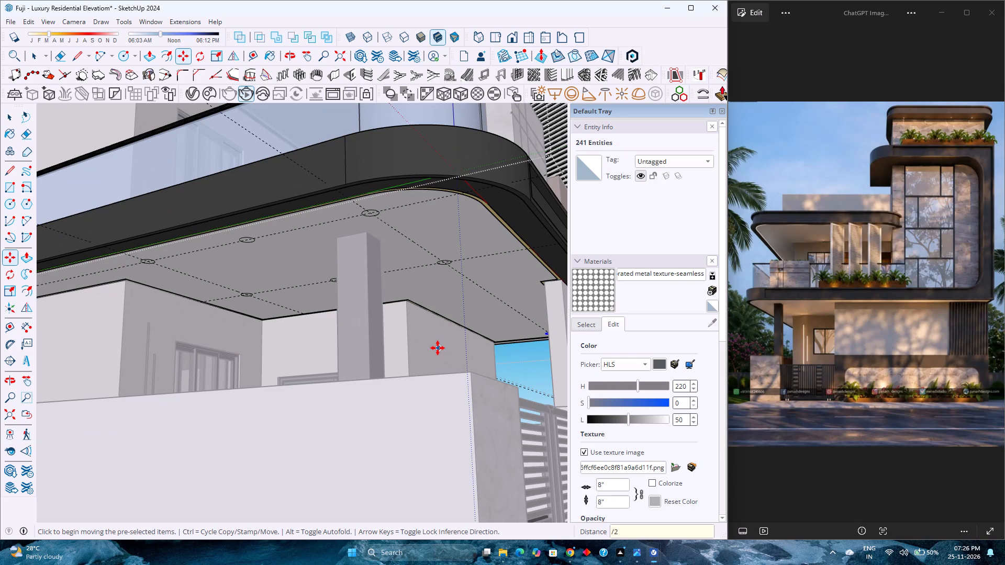
pyautogui.scroll(3, 445, 345)
pyautogui.scroll(-3, 434, 346)
pyautogui.press('space')
# Examine the spot light circle layout under the lower balcony slab from the front and side.
pyautogui.moveTo(427, 346); pyautogui.dragTo(355, 345, button='middle')
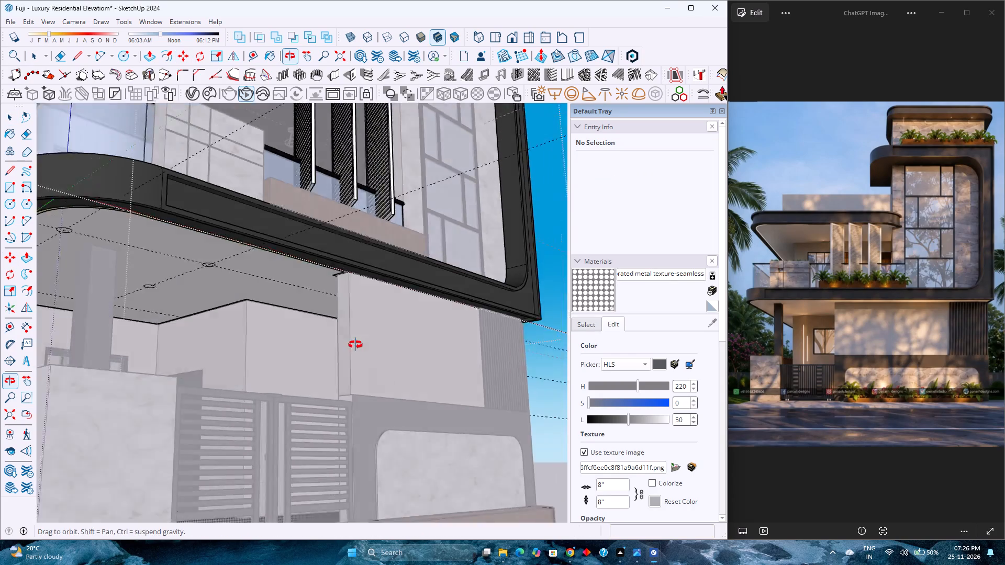
pyautogui.moveTo(355, 345); pyautogui.dragTo(349, 328, button='middle')
pyautogui.scroll(-3, 347, 326)
pyautogui.keyDown('shift'); pyautogui.moveTo(291, 329); pyautogui.dragTo(443, 354, button='middle'); pyautogui.keyUp('shift')
pyautogui.moveTo(405, 334); pyautogui.dragTo(259, 336, button='middle')
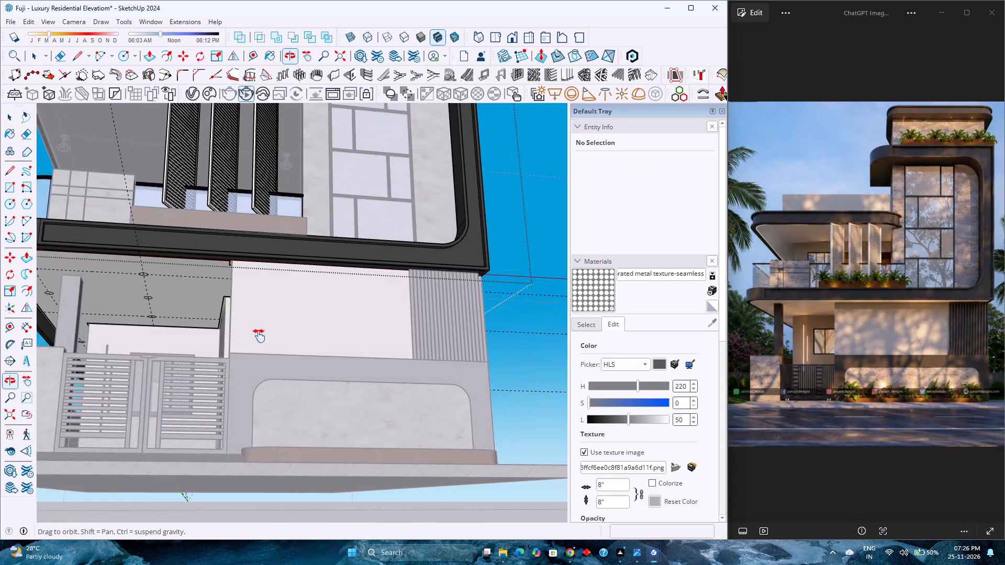
pyautogui.moveTo(259, 336); pyautogui.dragTo(473, 363, button='middle')
pyautogui.scroll(3, 324, 349)
pyautogui.moveTo(324, 349); pyautogui.dragTo(463, 354, button='middle')
pyautogui.keyDown('shift'); pyautogui.scroll(-1, 394, 342); pyautogui.keyUp('shift')
pyautogui.keyDown('shift'); pyautogui.moveTo(393, 342); pyautogui.dragTo(135, 311, button='middle'); pyautogui.keyUp('shift')
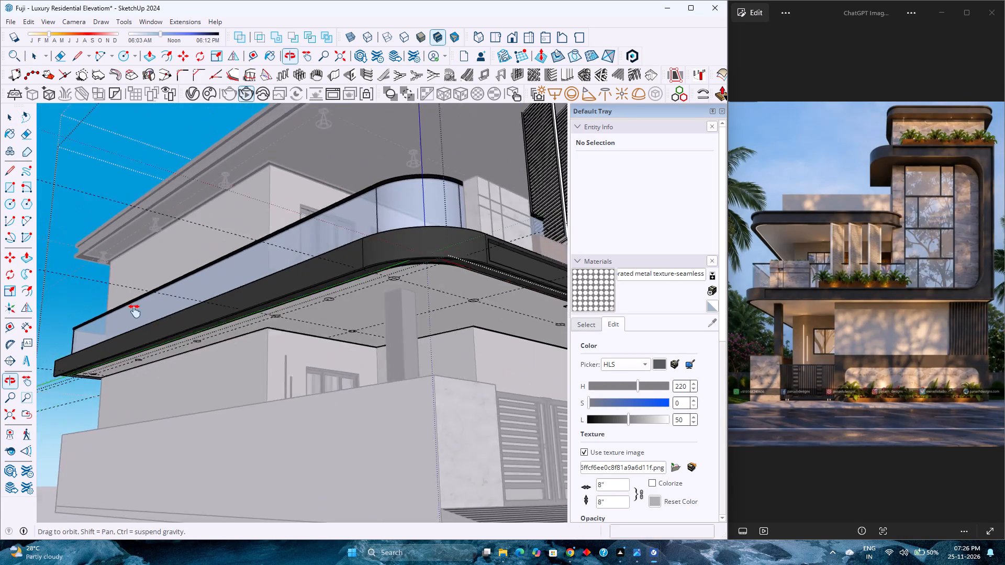
pyautogui.keyDown('shift'); pyautogui.moveTo(135, 311); pyautogui.dragTo(125, 311, button='middle'); pyautogui.keyUp('shift')
pyautogui.keyDown('shift'); pyautogui.middleClick(125, 311); pyautogui.keyUp('shift')
pyautogui.scroll(-3, 136, 311)
pyautogui.scroll(4, 309, 323)
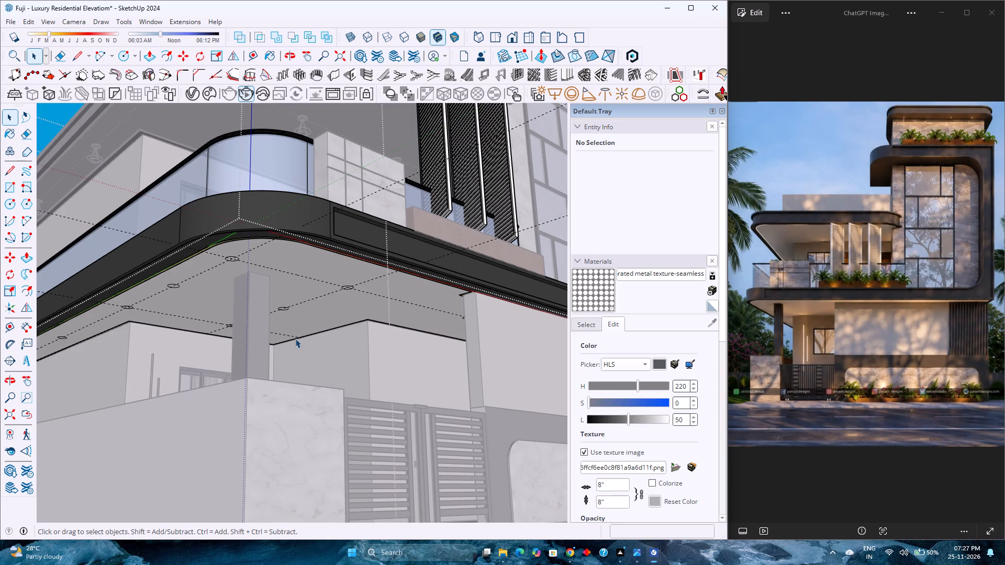
pyautogui.press('space')
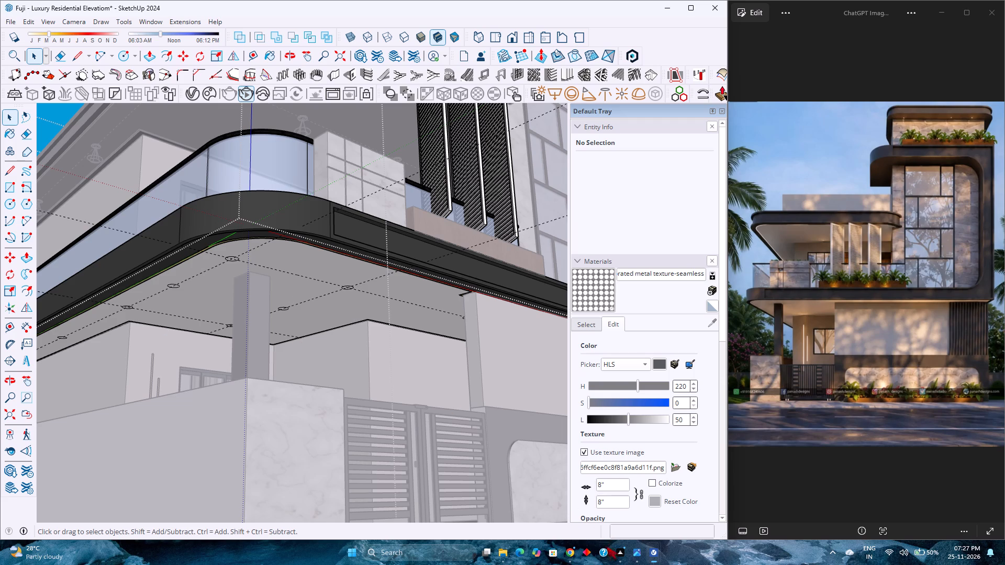
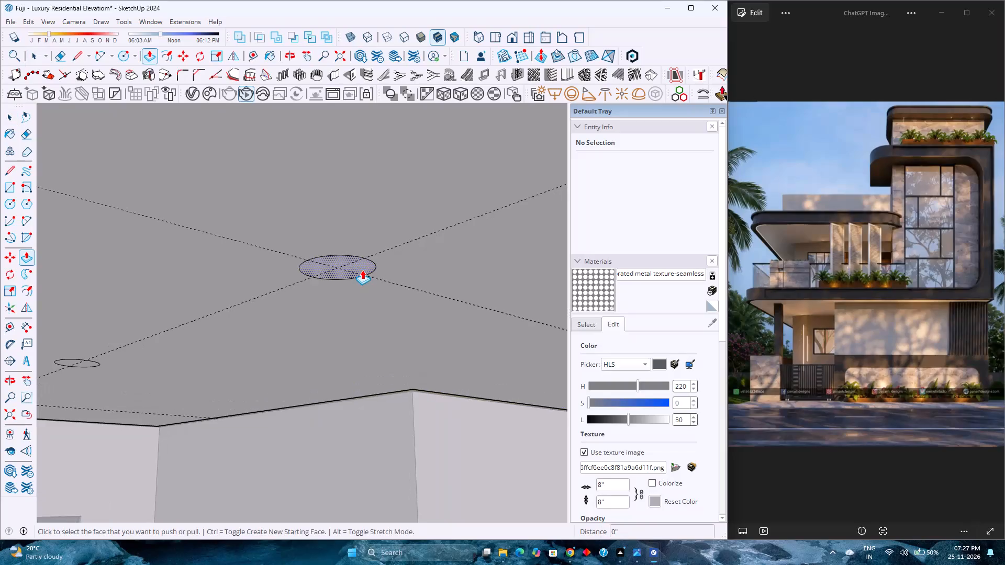
# Push the circle at the crossing of the two guides 3" up into the lower slab's soffit.
pyautogui.click(367, 265)
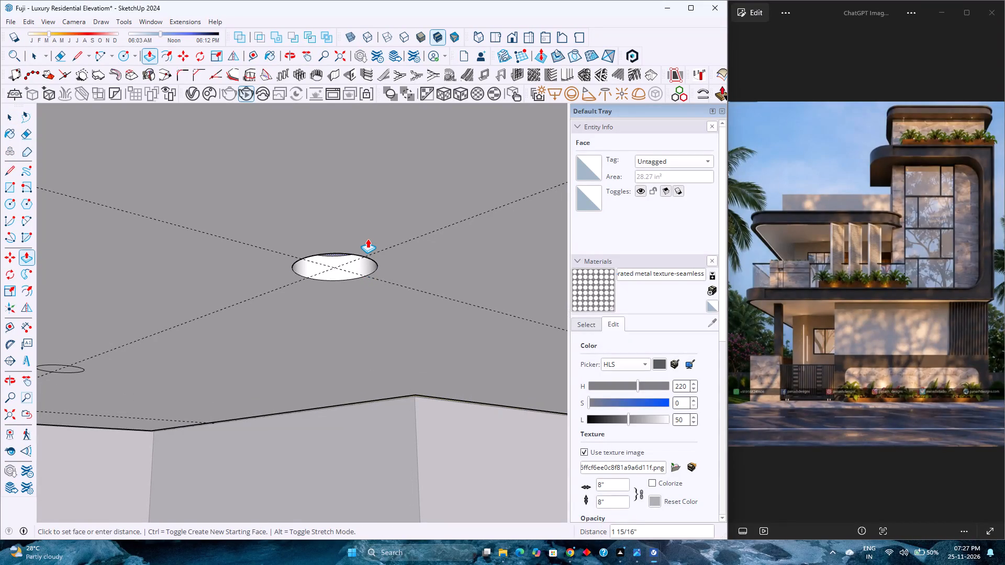
pyautogui.press('3')
pyautogui.press('Return')
# Recess three more soffit circles by the same 3": the inner-row neighbour and the two toward the slab's far end.
pyautogui.scroll(-6, 365, 242)
pyautogui.scroll(-4, 276, 325)
pyautogui.scroll(2, 276, 325)
pyautogui.scroll(-8, 276, 325)
pyautogui.moveTo(188, 360); pyautogui.dragTo(260, 306, button='middle')
pyautogui.middleClick(261, 306)
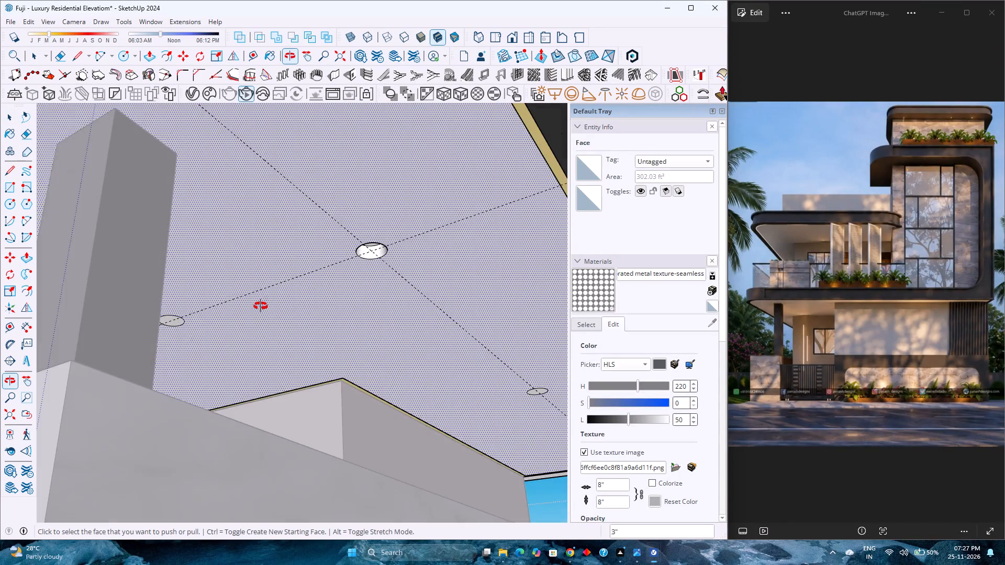
pyautogui.scroll(9, 154, 336)
pyautogui.doubleClick(175, 319)
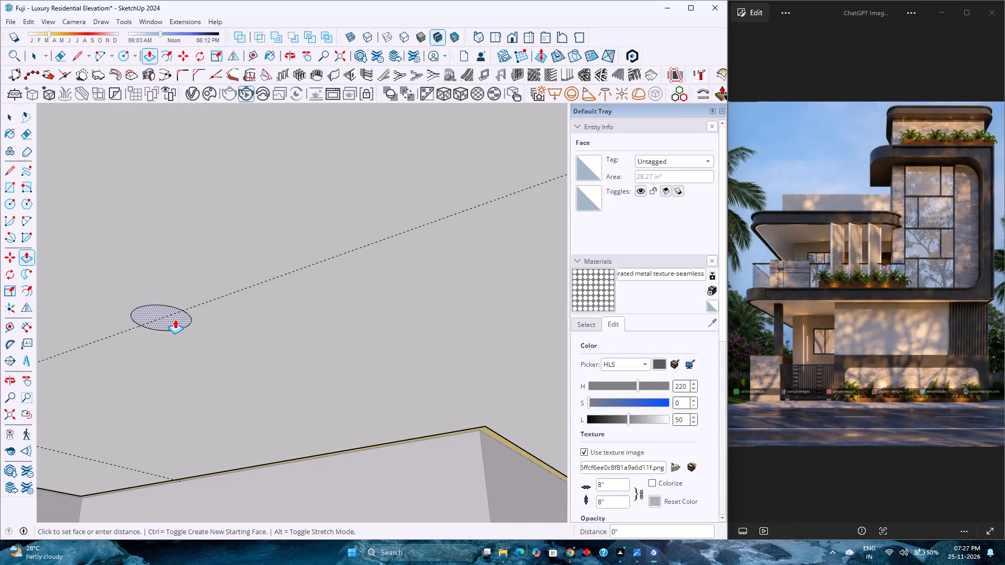
pyautogui.scroll(-13, 175, 319)
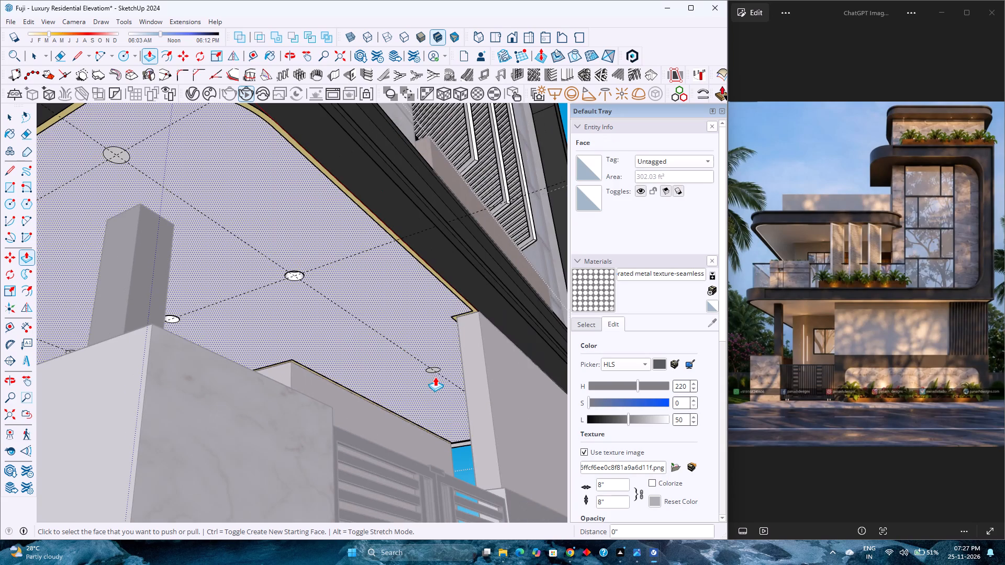
pyautogui.scroll(8, 435, 376)
pyautogui.doubleClick(431, 364)
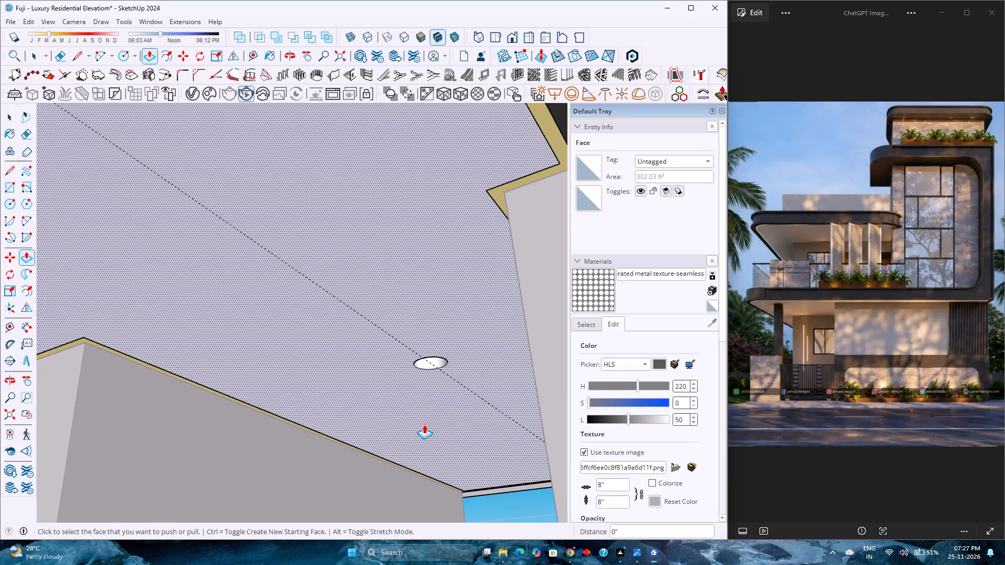
pyautogui.keyDown('shift'); pyautogui.moveTo(397, 412); pyautogui.dragTo(319, 424, button='middle'); pyautogui.keyUp('shift')
pyautogui.moveTo(319, 424); pyautogui.dragTo(420, 424, button='middle')
pyautogui.middleClick(420, 424)
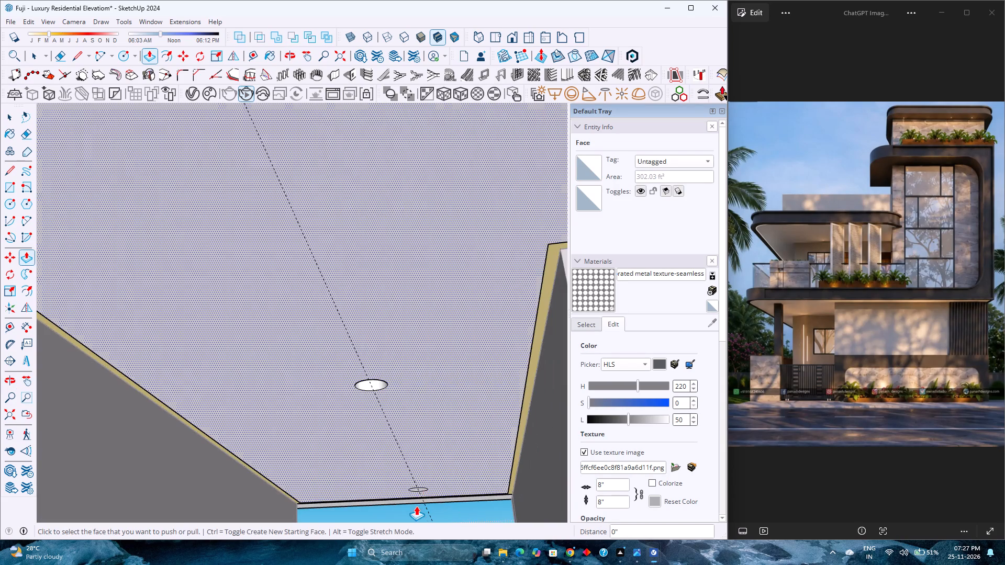
pyautogui.scroll(8, 416, 506)
pyautogui.doubleClick(410, 466)
pyautogui.scroll(-5, 379, 432)
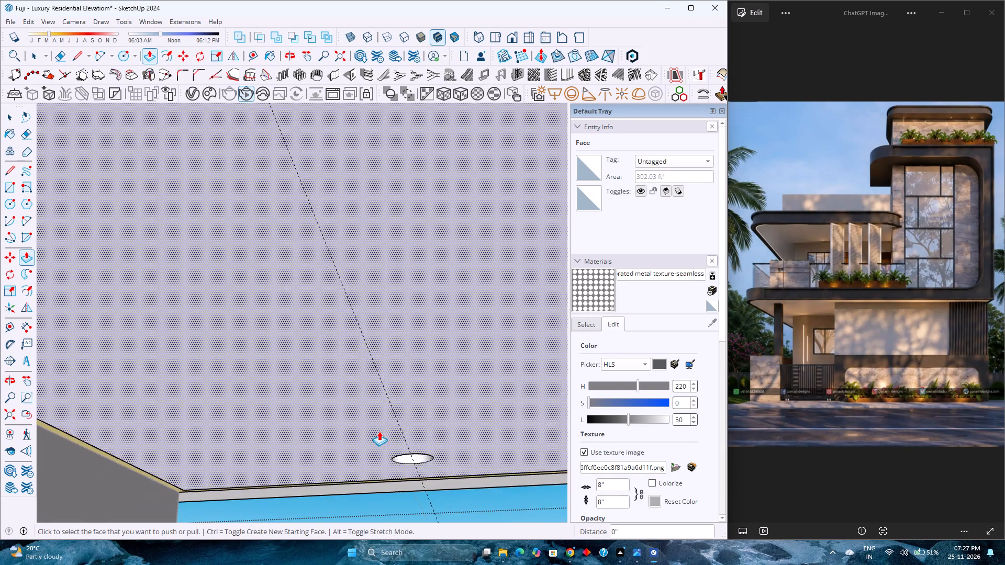
pyautogui.scroll(-20, 379, 431)
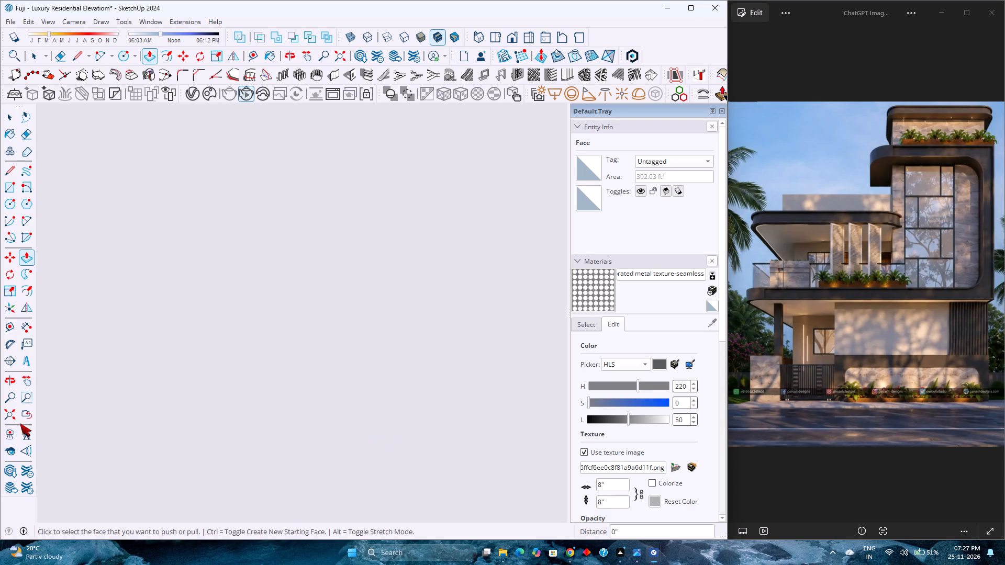
# Recess the circle at the recessed wall corner and the three front-row circles up to the slab's rounded corner by 3".
pyautogui.click(12, 414)
pyautogui.moveTo(320, 301); pyautogui.dragTo(242, 326, button='middle')
pyautogui.scroll(5, 289, 322)
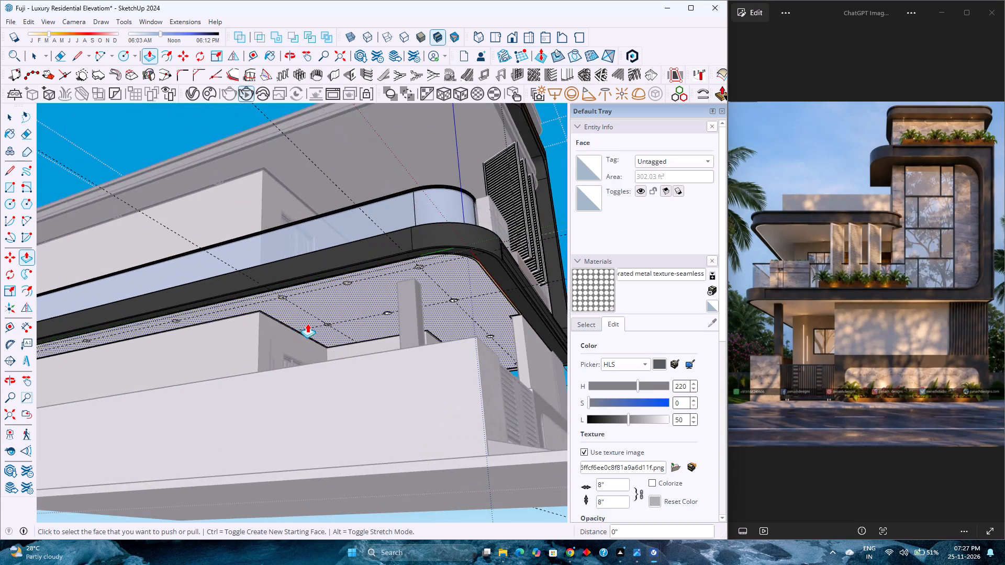
pyautogui.scroll(10, 307, 323)
pyautogui.doubleClick(344, 318)
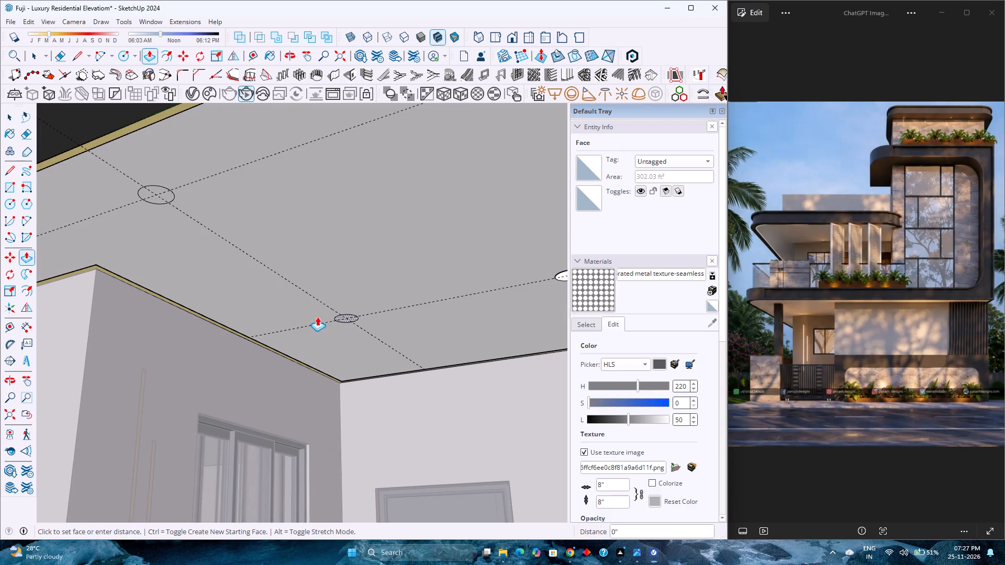
pyautogui.doubleClick(166, 203)
pyautogui.scroll(-2, 166, 203)
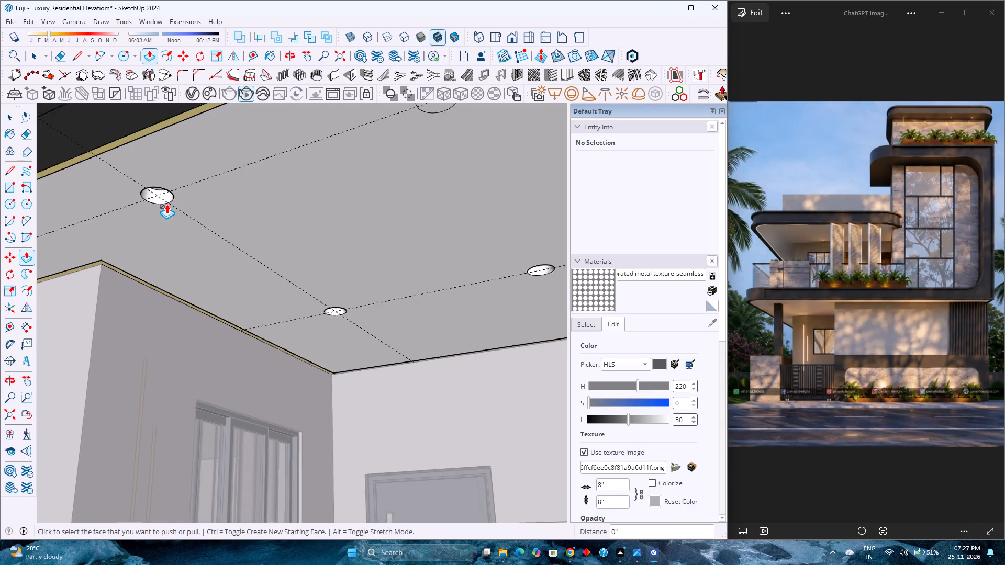
pyautogui.scroll(-6, 166, 204)
pyautogui.doubleClick(293, 159)
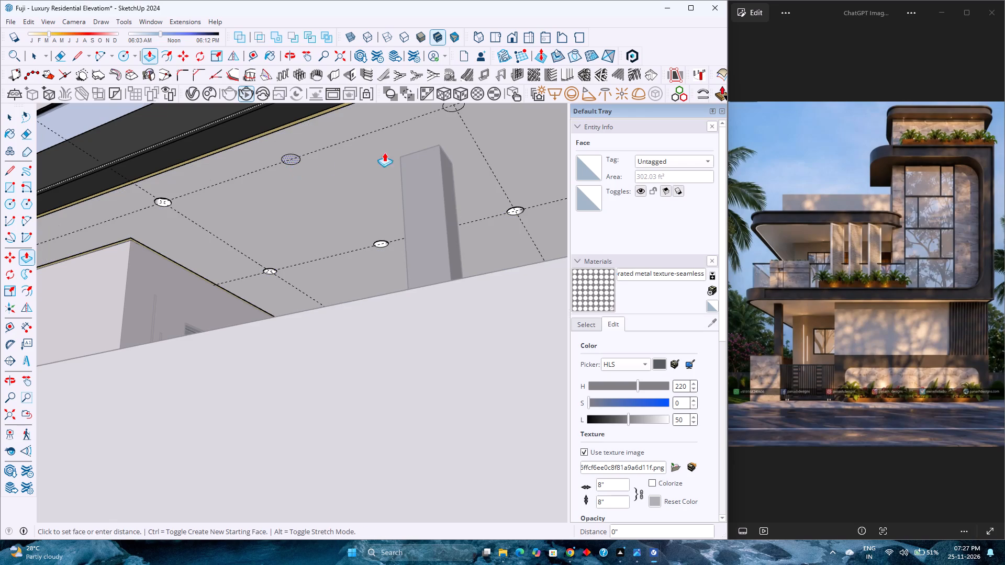
pyautogui.scroll(-3, 317, 231)
pyautogui.keyDown('shift'); pyautogui.moveTo(329, 218); pyautogui.dragTo(328, 312, button='middle'); pyautogui.keyUp('shift')
pyautogui.scroll(2, 395, 275)
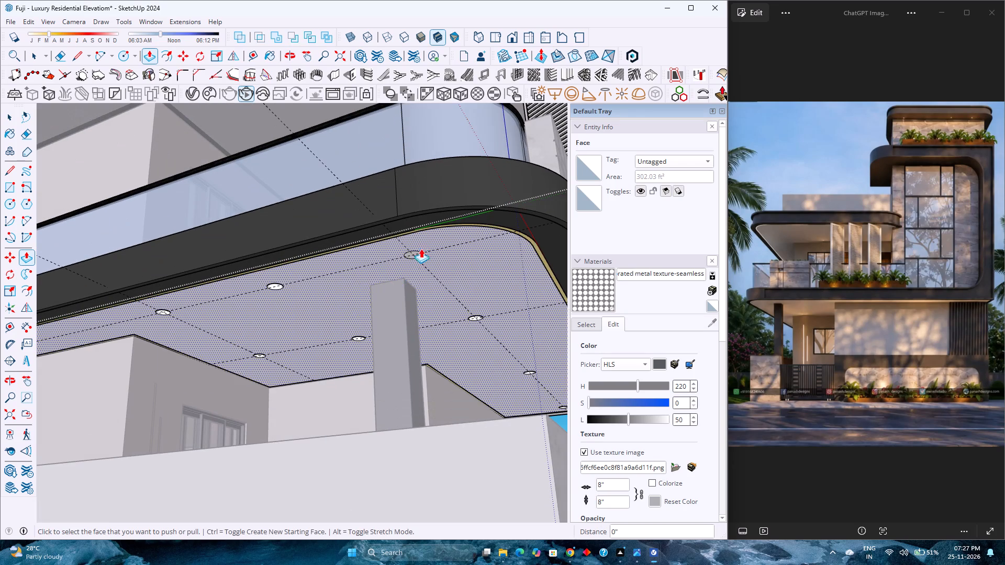
pyautogui.doubleClick(416, 255)
# Recess the last three circles along the narrow soffit strip beside the side wall by 3" and exit the slab group.
pyautogui.scroll(-4, 416, 255)
pyautogui.scroll(-1, 283, 331)
pyautogui.keyDown('shift'); pyautogui.moveTo(281, 331); pyautogui.dragTo(357, 308, button='middle'); pyautogui.keyUp('shift')
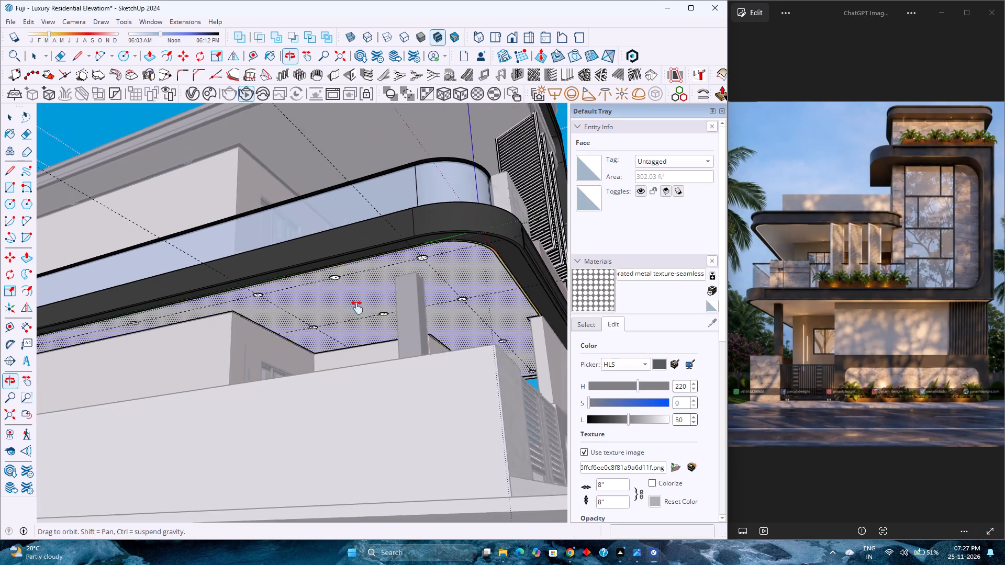
pyautogui.keyDown('shift'); pyautogui.moveTo(357, 308); pyautogui.dragTo(425, 311, button='middle'); pyautogui.keyUp('shift')
pyautogui.scroll(11, 234, 301)
pyautogui.doubleClick(281, 306)
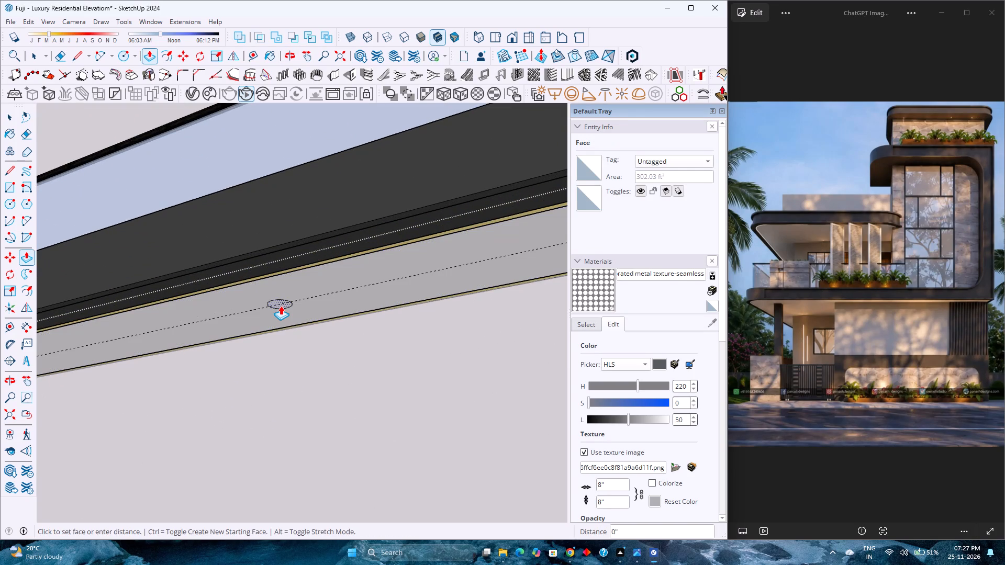
pyautogui.scroll(-4, 281, 306)
pyautogui.keyDown('shift'); pyautogui.moveTo(259, 322); pyautogui.dragTo(576, 240, button='middle'); pyautogui.keyUp('shift')
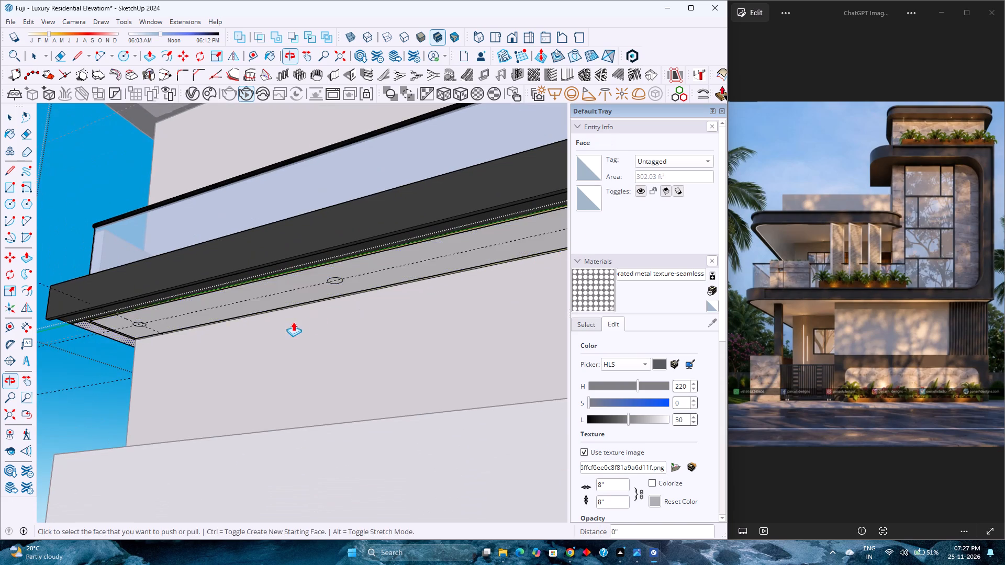
pyautogui.scroll(2, 293, 322)
pyautogui.doubleClick(345, 268)
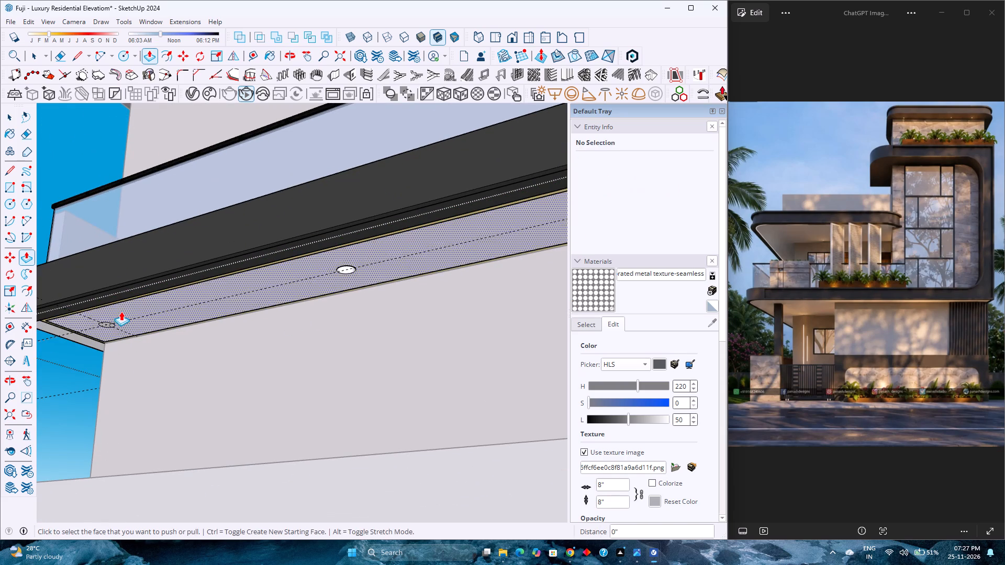
pyautogui.scroll(6, 121, 311)
pyautogui.doubleClick(107, 324)
pyautogui.scroll(-4, 107, 324)
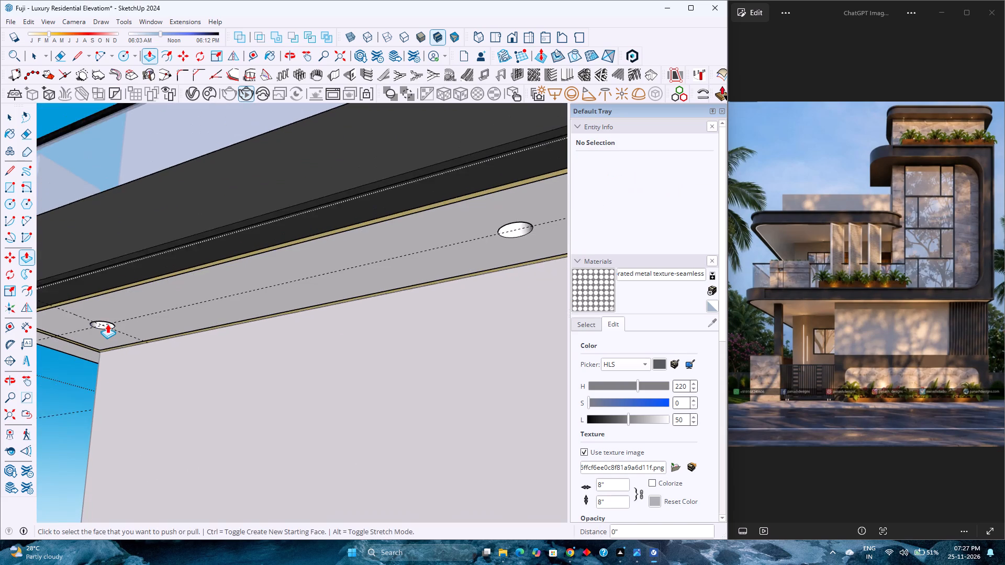
pyautogui.scroll(-3, 107, 324)
pyautogui.press('space')
pyautogui.scroll(-13, 109, 323)
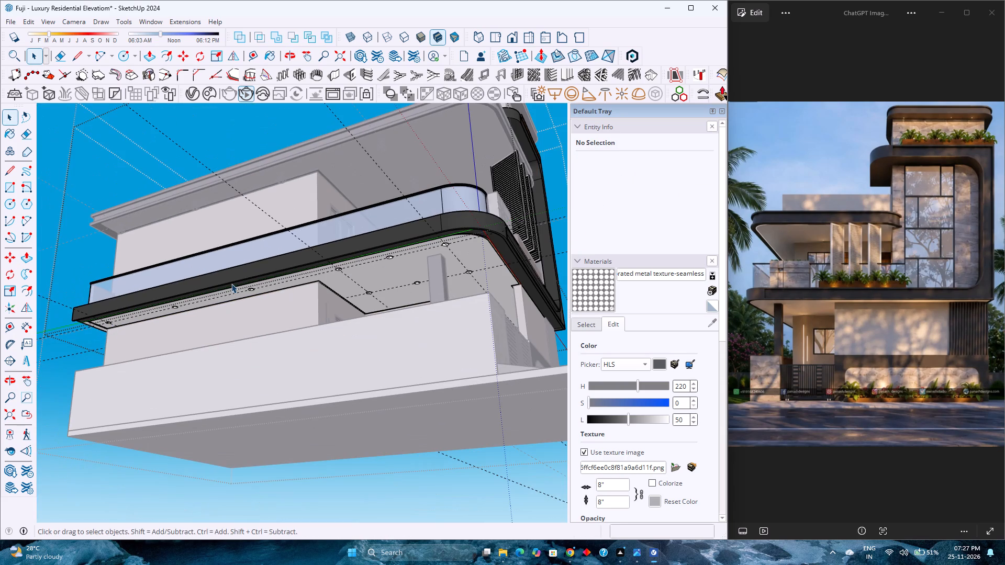
pyautogui.press('Escape')
# Copy one disc spot light component from inside the upper balcony's soffit group to the clipboard and exit the group.
pyautogui.scroll(2, 231, 287)
pyautogui.keyDown('shift'); pyautogui.moveTo(242, 284); pyautogui.dragTo(199, 363, button='middle'); pyautogui.keyUp('shift')
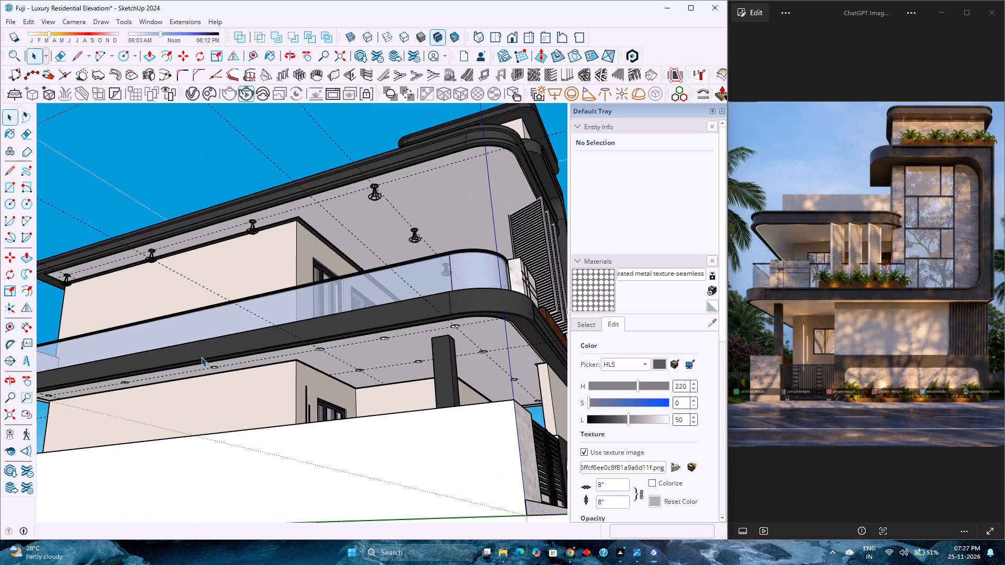
pyautogui.scroll(9, 390, 196)
pyautogui.doubleClick(367, 194)
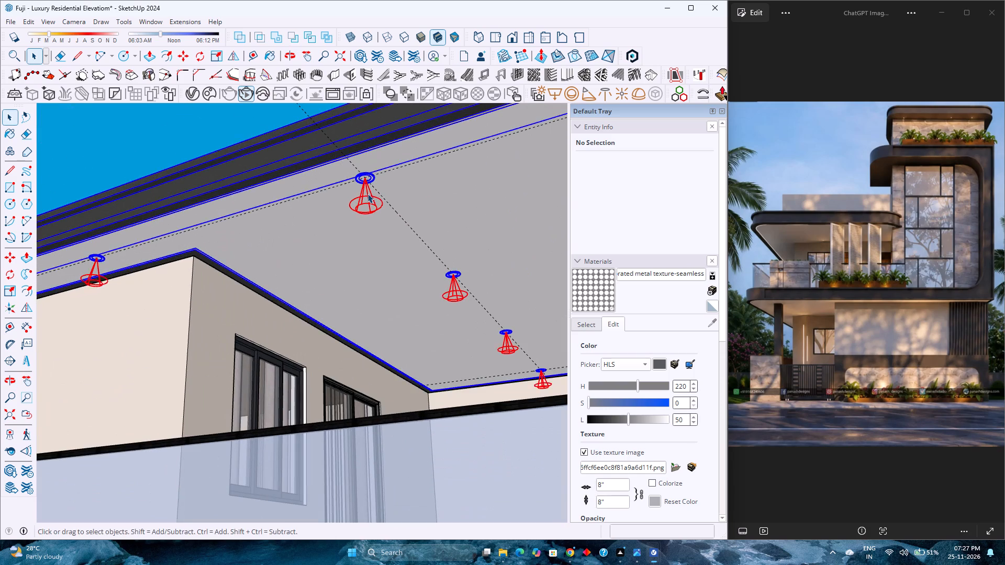
pyautogui.scroll(3, 367, 194)
pyautogui.click(367, 192)
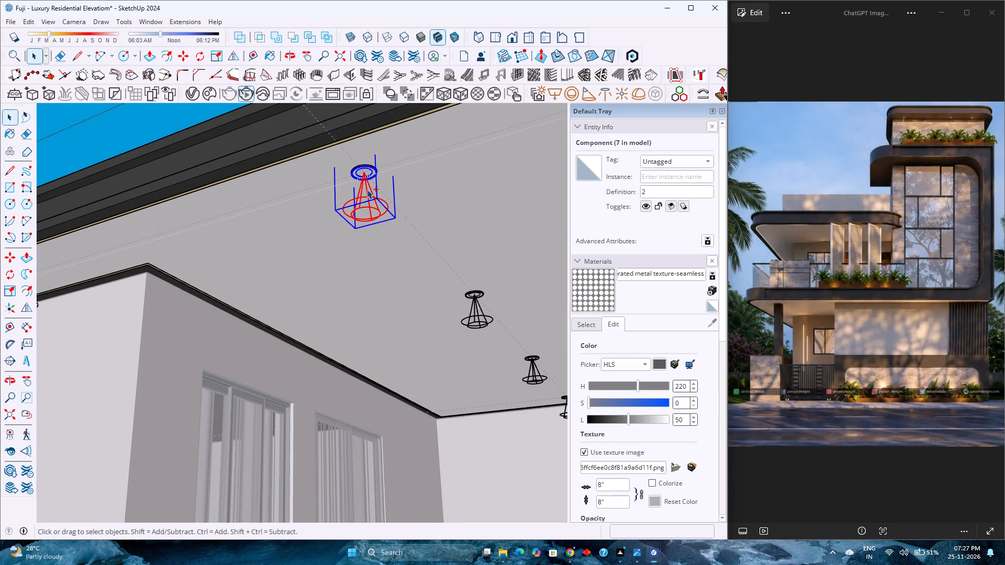
pyautogui.hotkey('ctrl', 'c')
pyautogui.scroll(-4, 323, 236)
pyautogui.press('Escape')
# Paste the copied spot light component outside the groups, near the front corner of the entrance paving.
pyautogui.scroll(-4, 322, 236)
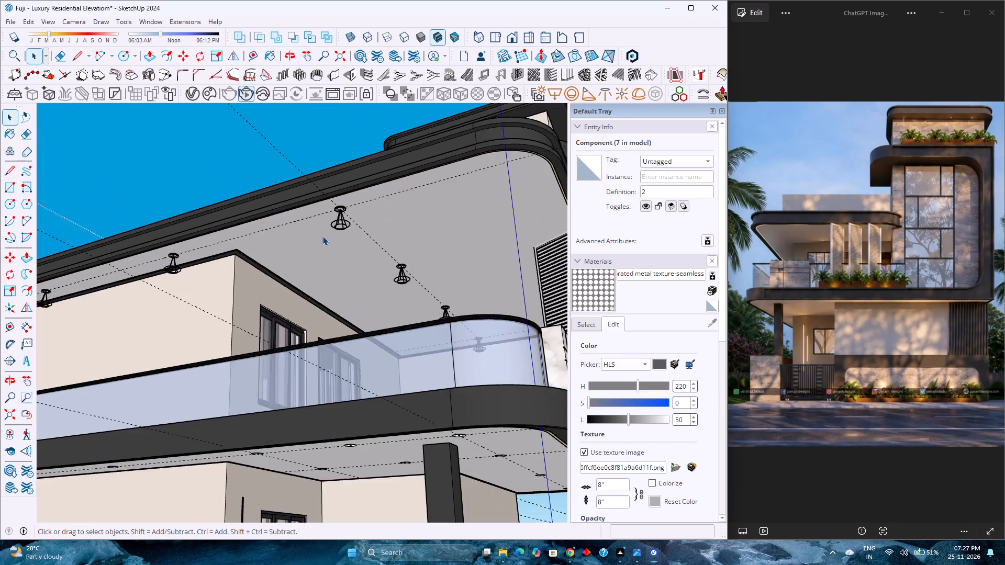
pyautogui.scroll(-7, 322, 236)
pyautogui.scroll(6, 364, 342)
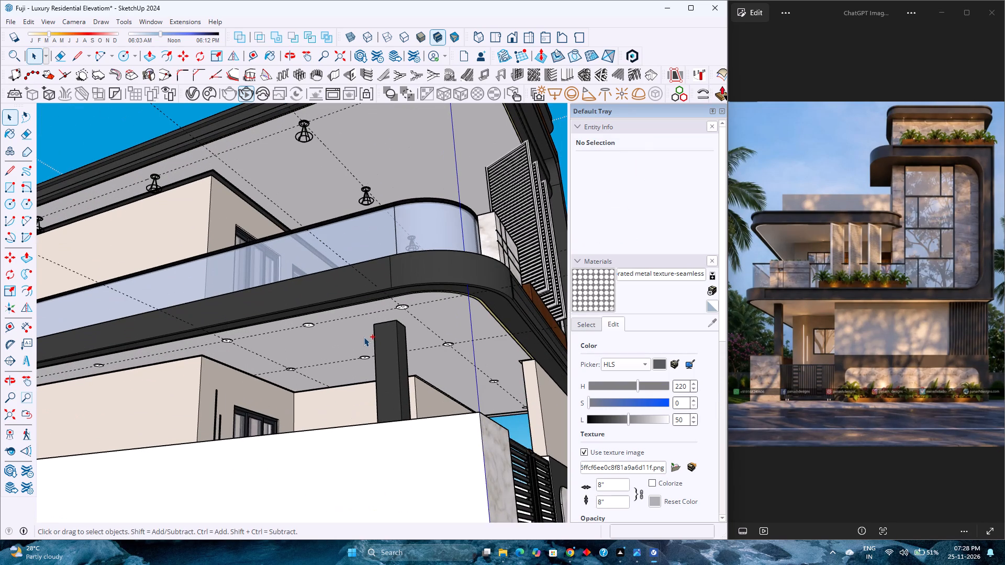
pyautogui.hotkey('ctrl', 'v')
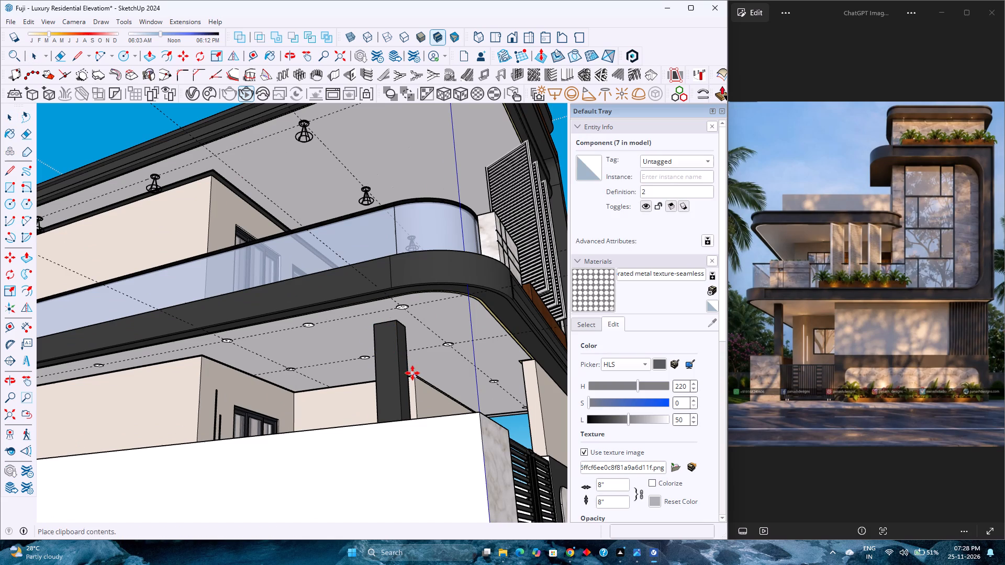
pyautogui.moveTo(416, 373); pyautogui.dragTo(358, 401, button='middle')
pyautogui.scroll(-15, 364, 395)
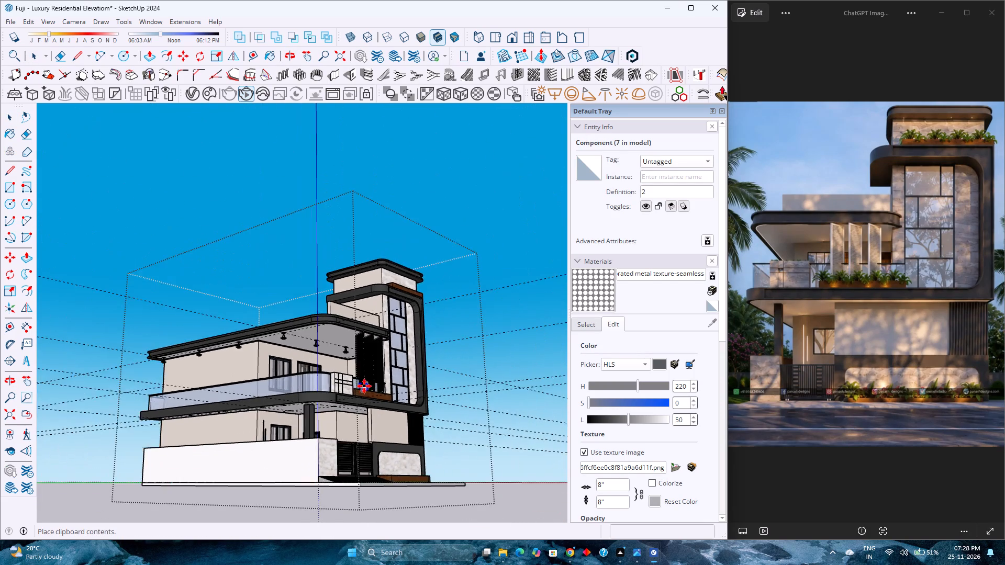
pyautogui.scroll(-2, 364, 386)
pyautogui.scroll(2, 321, 455)
pyautogui.moveTo(321, 455); pyautogui.dragTo(299, 523, button='middle')
pyautogui.middleClick(299, 523)
pyautogui.scroll(1, 301, 524)
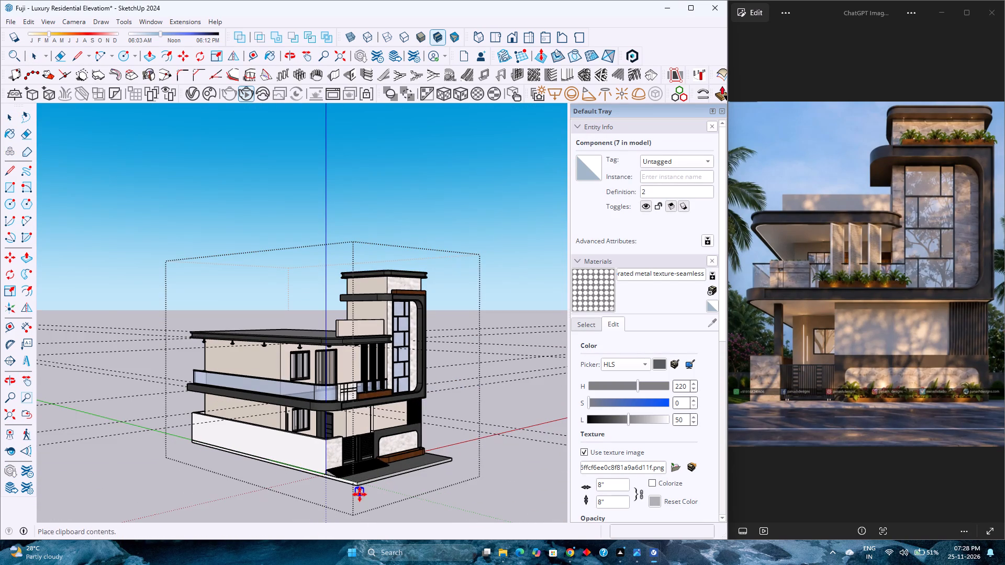
pyautogui.click(363, 482)
# Move the pasted spot light from the entrance paving up to the lower balcony soffit, near the recessed circle by the wall corner.
pyautogui.scroll(16, 358, 482)
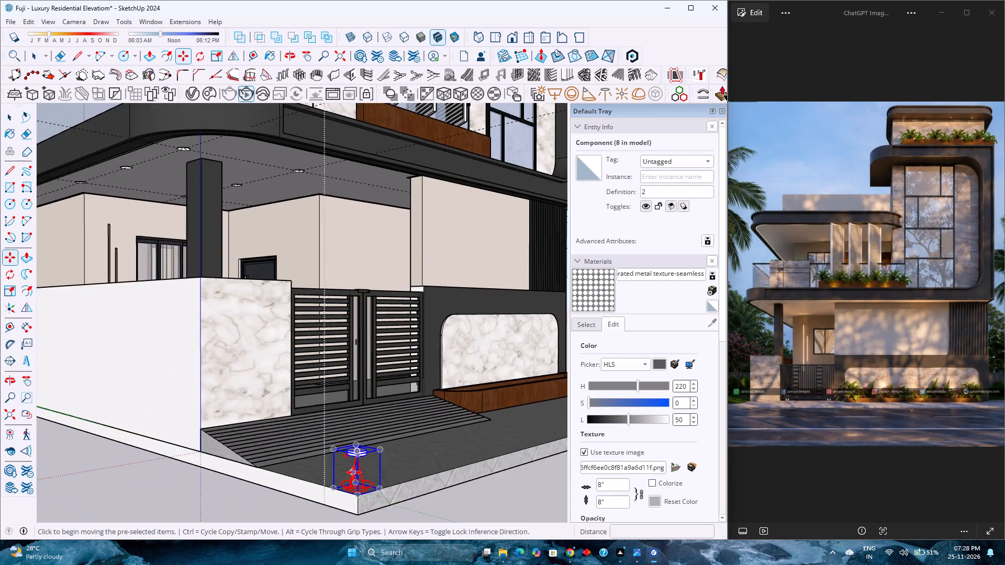
pyautogui.scroll(13, 354, 472)
pyautogui.moveTo(353, 458); pyautogui.dragTo(400, 374, button='middle')
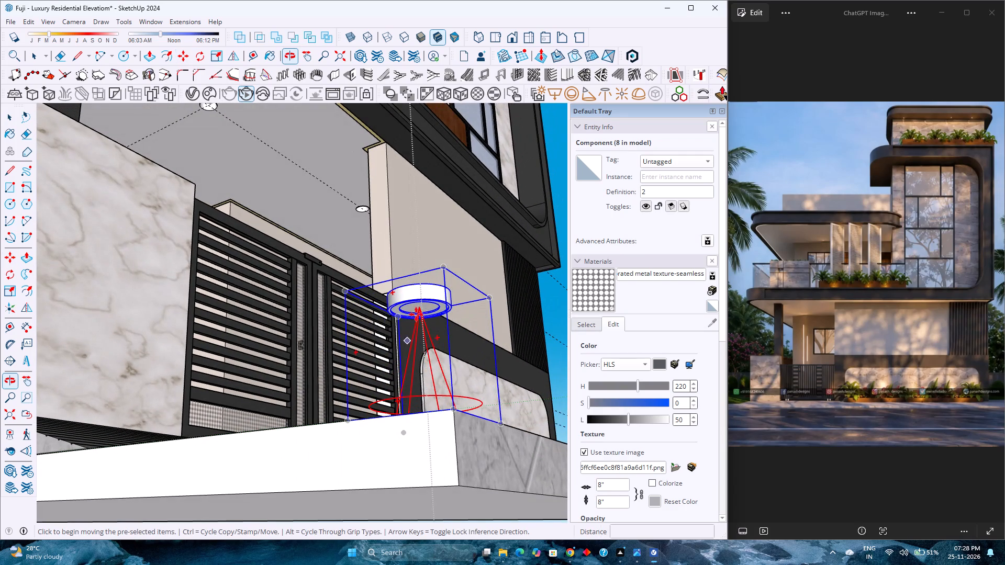
pyautogui.click(418, 308)
pyautogui.scroll(-4, 373, 275)
pyautogui.keyDown('shift'); pyautogui.moveTo(256, 223); pyautogui.dragTo(265, 248, button='middle'); pyautogui.keyUp('shift')
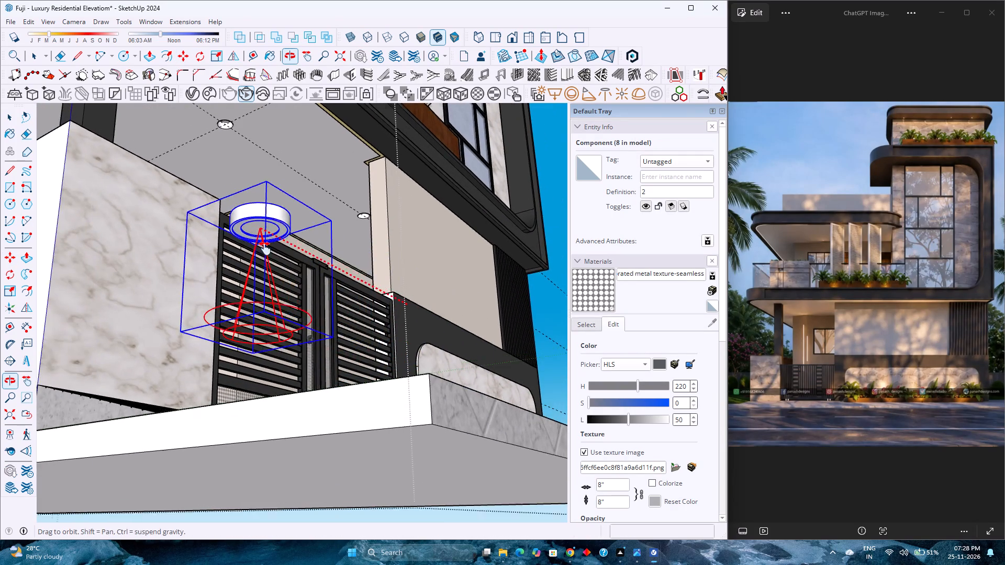
pyautogui.keyDown('shift'); pyautogui.moveTo(265, 248); pyautogui.dragTo(520, 459, button='middle'); pyautogui.keyUp('shift')
pyautogui.keyDown('shift'); pyautogui.middleClick(520, 459); pyautogui.keyUp('shift')
pyautogui.scroll(-17, 281, 286)
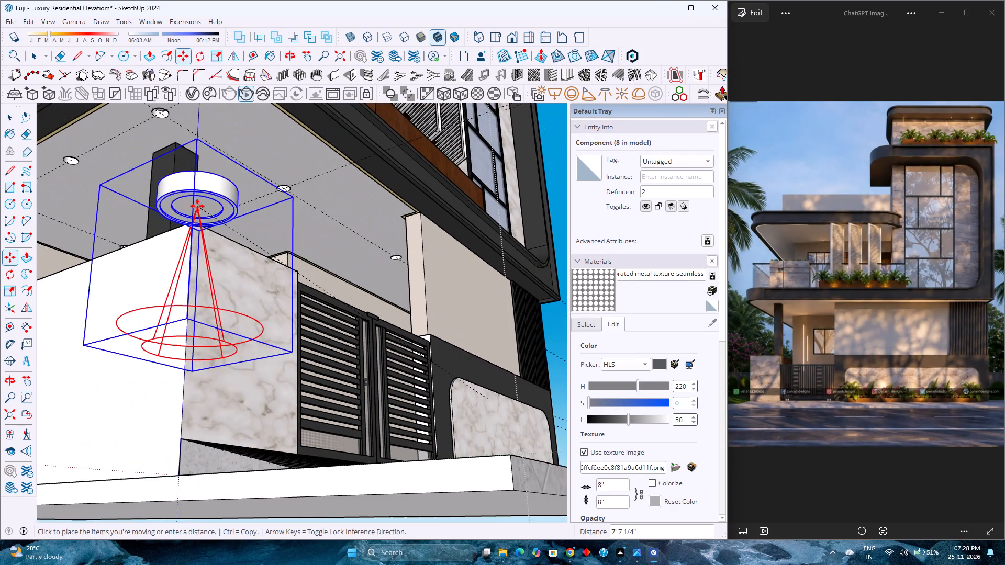
pyautogui.keyDown('shift'); pyautogui.moveTo(197, 206); pyautogui.dragTo(372, 440, button='middle'); pyautogui.keyUp('shift')
pyautogui.scroll(-5, 308, 188)
pyautogui.moveTo(301, 187); pyautogui.dragTo(189, 483, button='middle')
pyautogui.middleClick(189, 483)
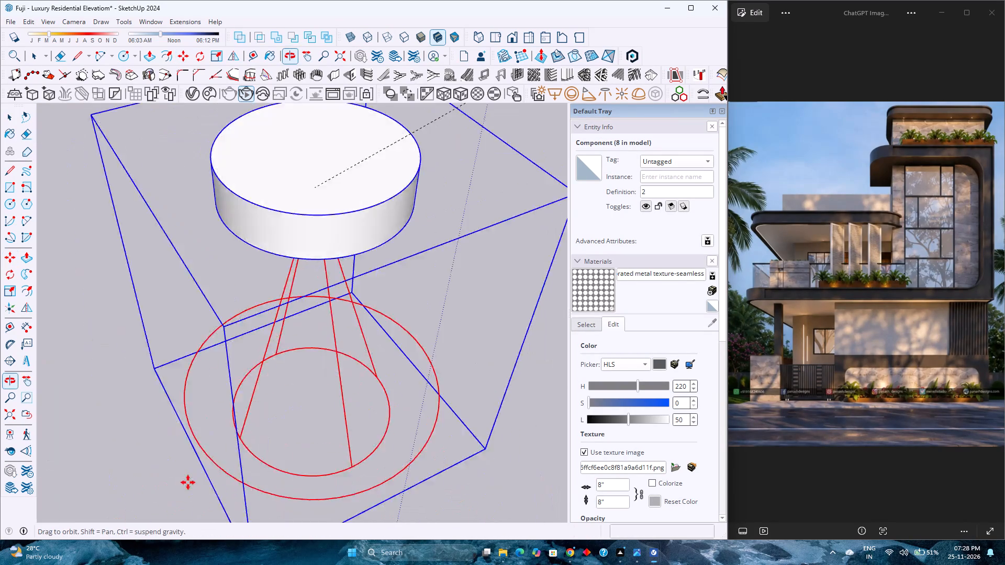
pyautogui.scroll(-20, 196, 430)
pyautogui.scroll(-10, 196, 430)
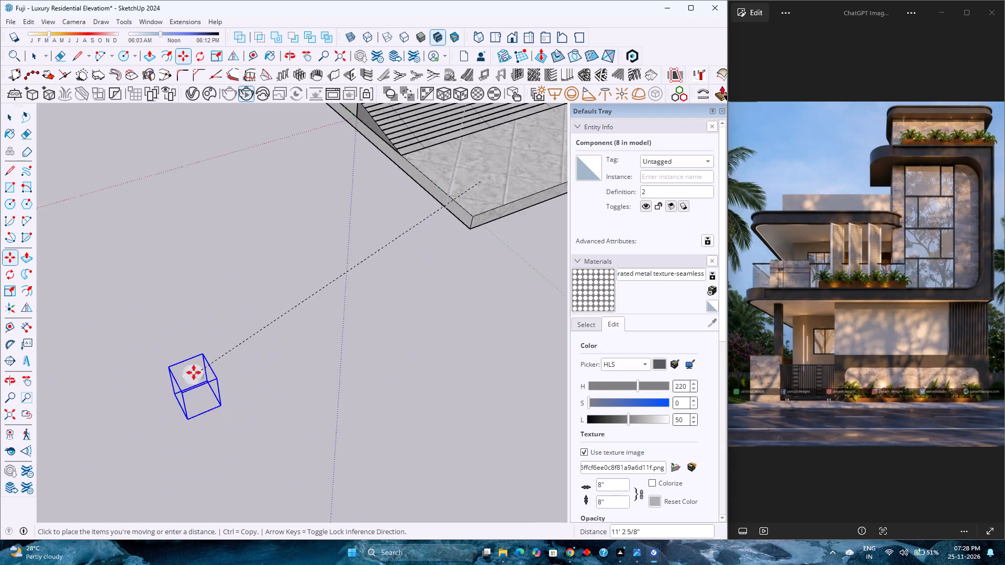
pyautogui.scroll(-3, 194, 372)
pyautogui.keyDown('shift'); pyautogui.moveTo(237, 264); pyautogui.dragTo(132, 526, button='middle'); pyautogui.keyUp('shift')
pyautogui.moveTo(161, 421); pyautogui.dragTo(248, 233, button='middle')
pyautogui.scroll(7, 254, 255)
pyautogui.moveTo(222, 224); pyautogui.dragTo(219, 195, button='middle')
pyautogui.scroll(3, 325, 144)
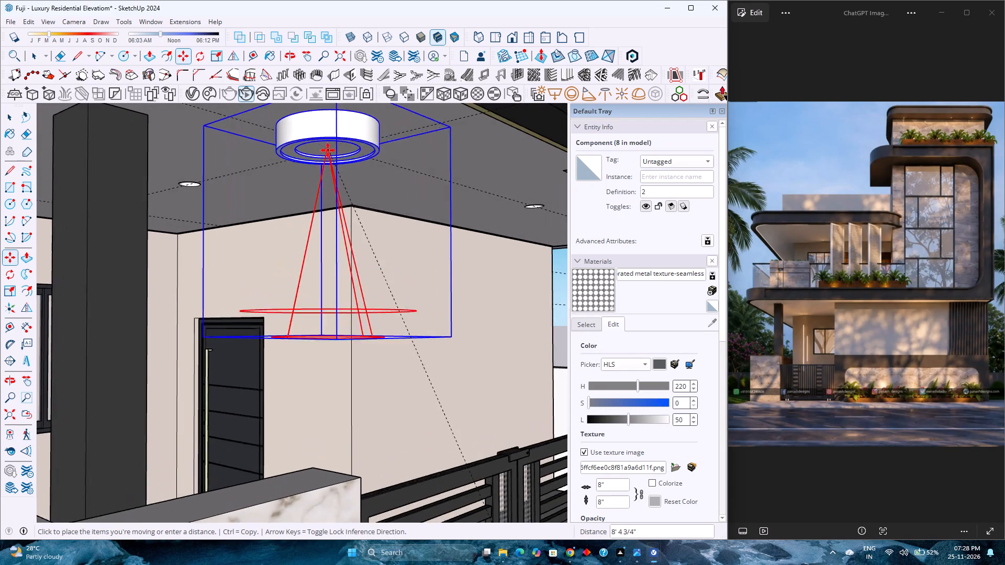
pyautogui.scroll(2, 328, 150)
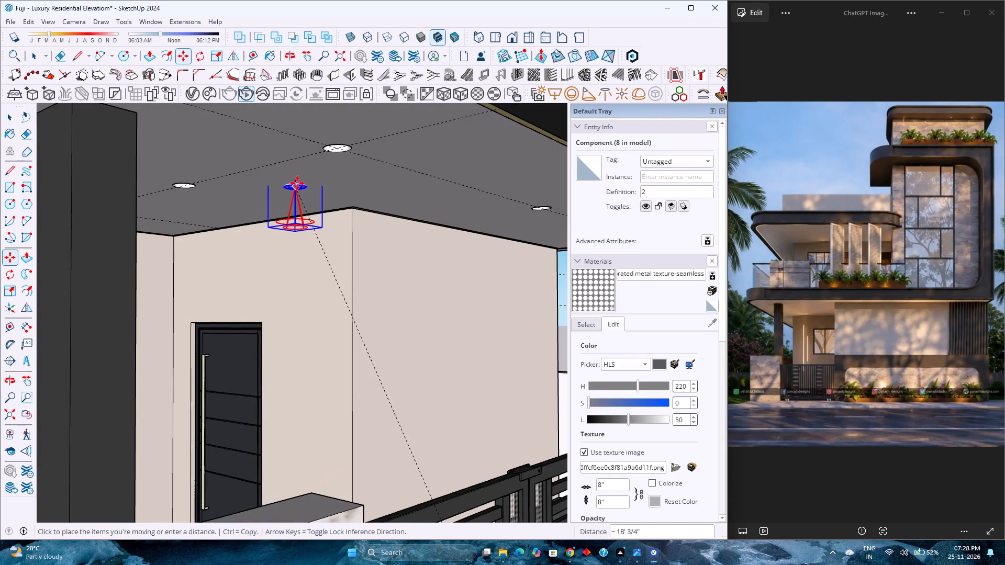
pyautogui.scroll(3, 331, 152)
pyautogui.moveTo(358, 190); pyautogui.dragTo(199, 231, button='middle')
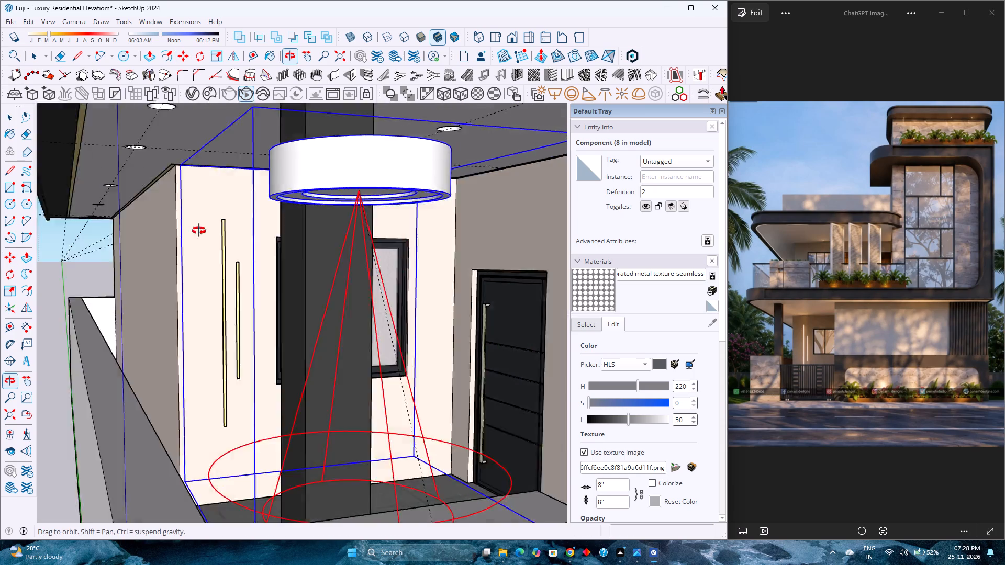
pyautogui.moveTo(199, 231); pyautogui.dragTo(176, 240, button='middle')
pyautogui.scroll(-9, 176, 241)
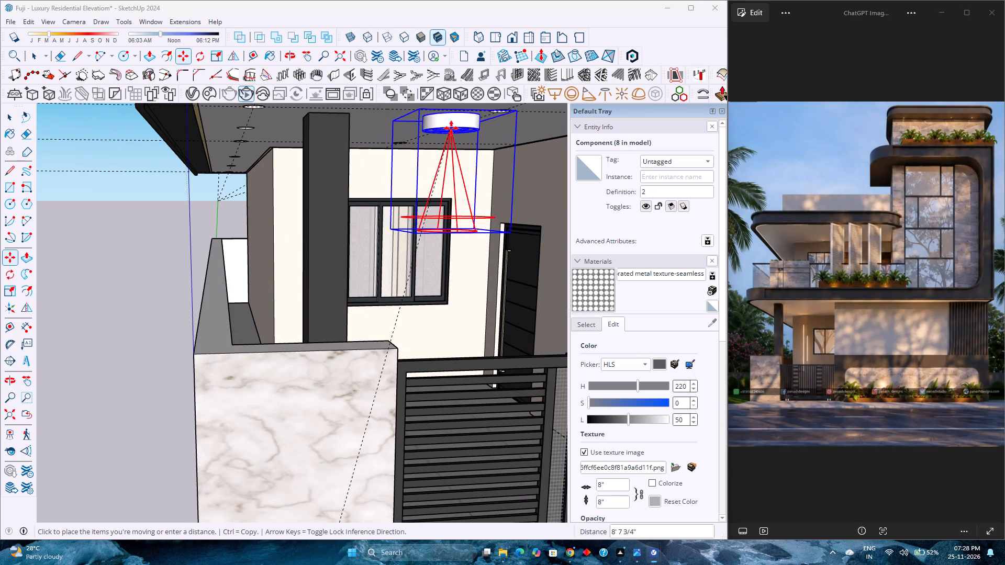
pyautogui.scroll(3, 231, 128)
pyautogui.keyDown('shift'); pyautogui.moveTo(231, 128); pyautogui.dragTo(235, 263, button='middle'); pyautogui.keyUp('shift')
pyautogui.middleClick(235, 261)
pyautogui.moveTo(235, 261); pyautogui.dragTo(241, 193, button='middle')
pyautogui.scroll(-4, 241, 193)
pyautogui.middleClick(224, 276)
pyautogui.moveTo(224, 276); pyautogui.dragTo(236, 262, button='middle')
pyautogui.middleClick(236, 262)
pyautogui.scroll(8, 251, 241)
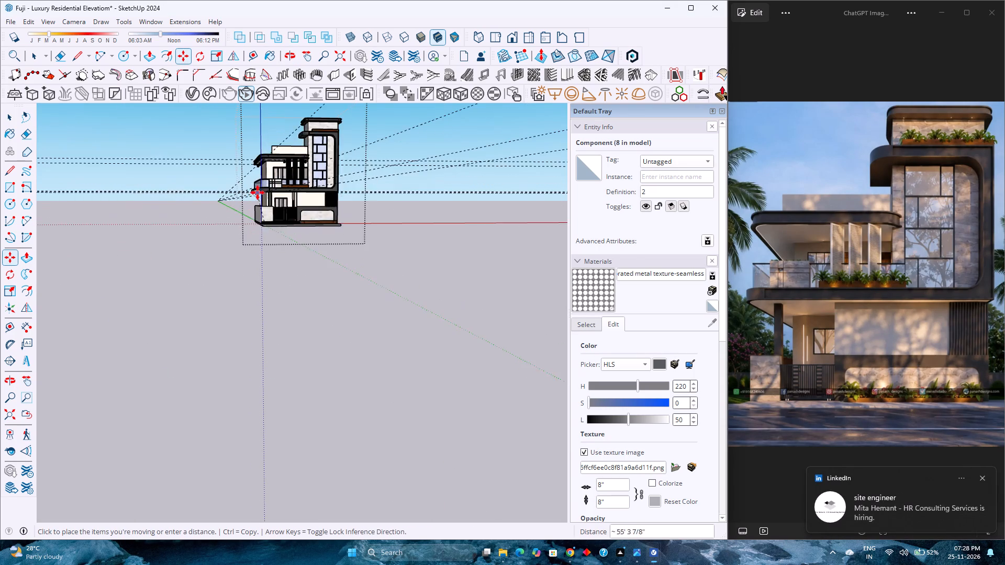
pyautogui.scroll(17, 258, 193)
pyautogui.middleClick(266, 198)
pyautogui.scroll(-3, 267, 198)
pyautogui.moveTo(267, 198); pyautogui.dragTo(327, 154, button='middle')
pyautogui.middleClick(327, 154)
pyautogui.keyDown('shift'); pyautogui.moveTo(331, 156); pyautogui.dragTo(325, 176, button='middle'); pyautogui.keyUp('shift')
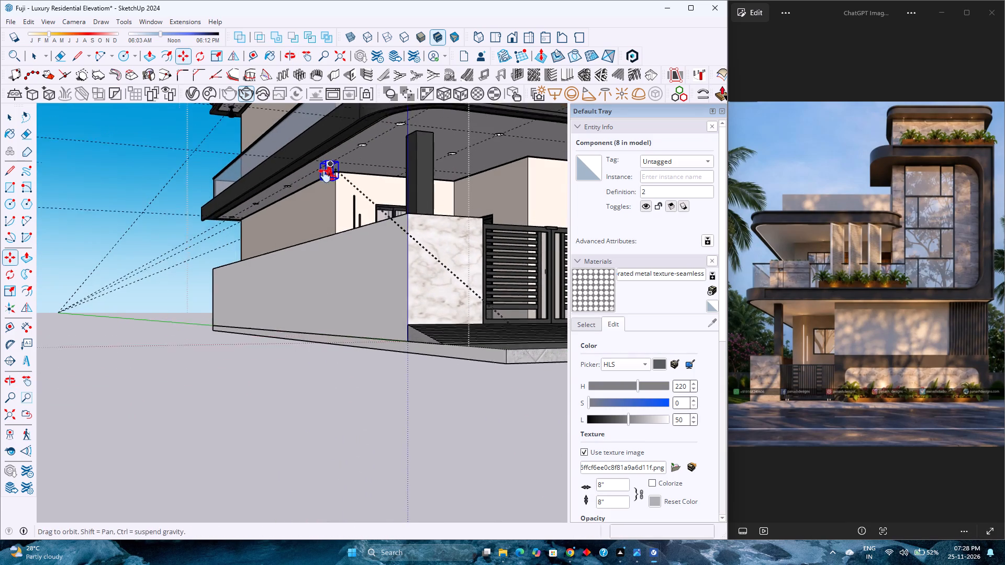
pyautogui.keyDown('shift'); pyautogui.moveTo(325, 176); pyautogui.dragTo(244, 279, button='middle'); pyautogui.keyUp('shift')
pyautogui.scroll(1, 261, 286)
pyautogui.moveTo(261, 286); pyautogui.dragTo(284, 257, button='middle')
pyautogui.middleClick(284, 257)
pyautogui.scroll(7, 381, 169)
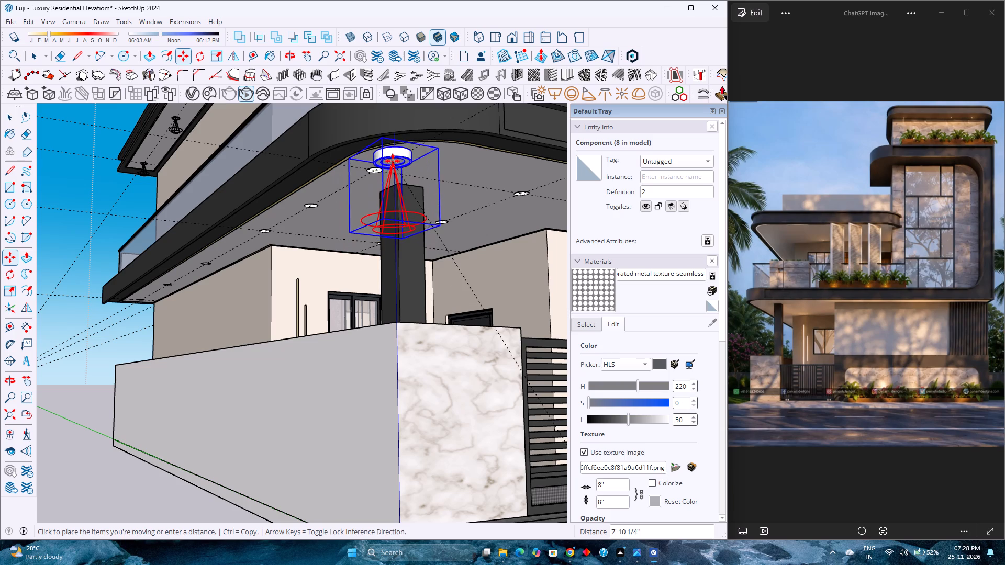
pyautogui.scroll(1, 397, 185)
pyautogui.moveTo(397, 185); pyautogui.dragTo(299, 231, button='middle')
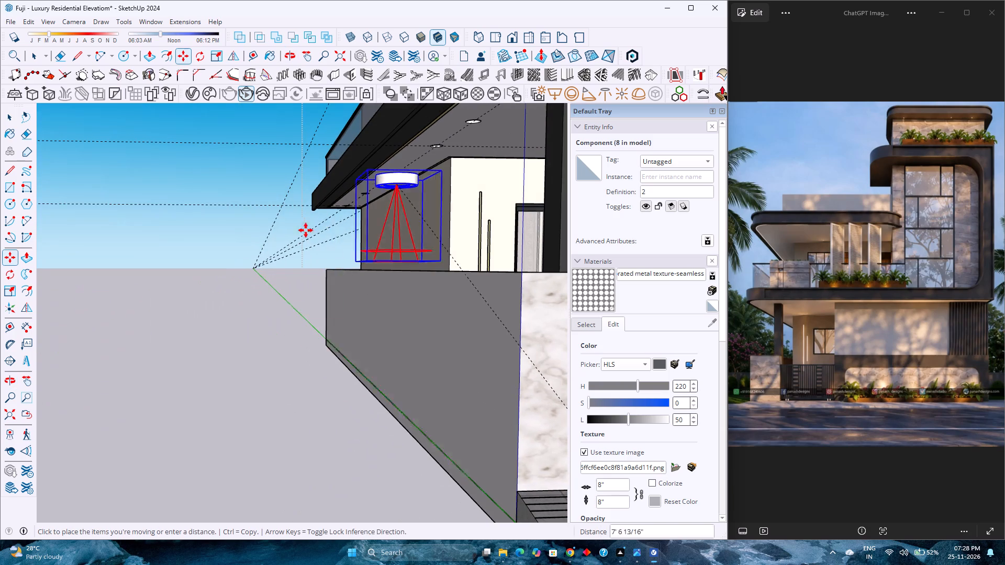
pyautogui.scroll(-4, 438, 185)
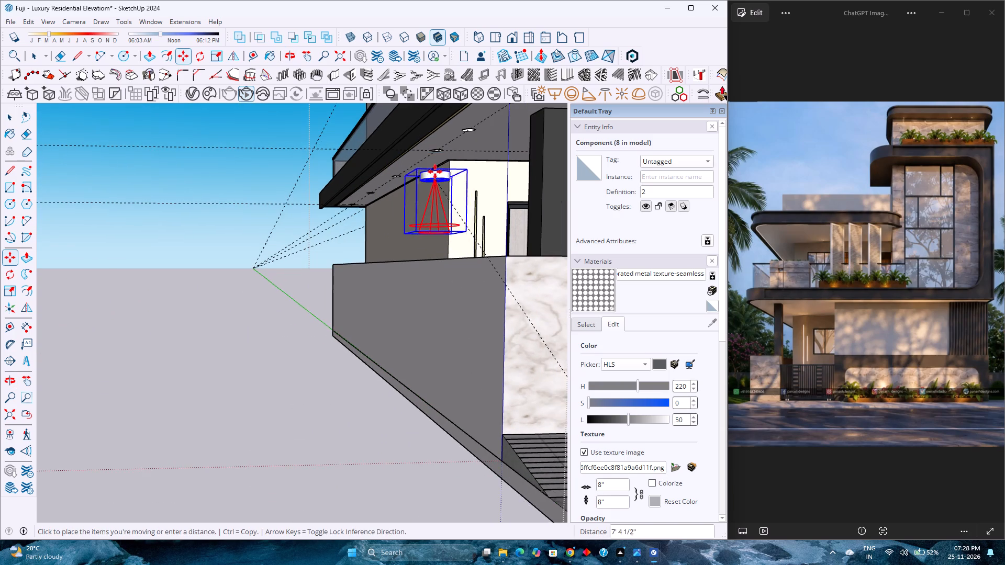
pyautogui.scroll(-2, 434, 160)
pyautogui.keyDown('shift'); pyautogui.moveTo(431, 163); pyautogui.dragTo(285, 313, button='middle'); pyautogui.keyUp('shift')
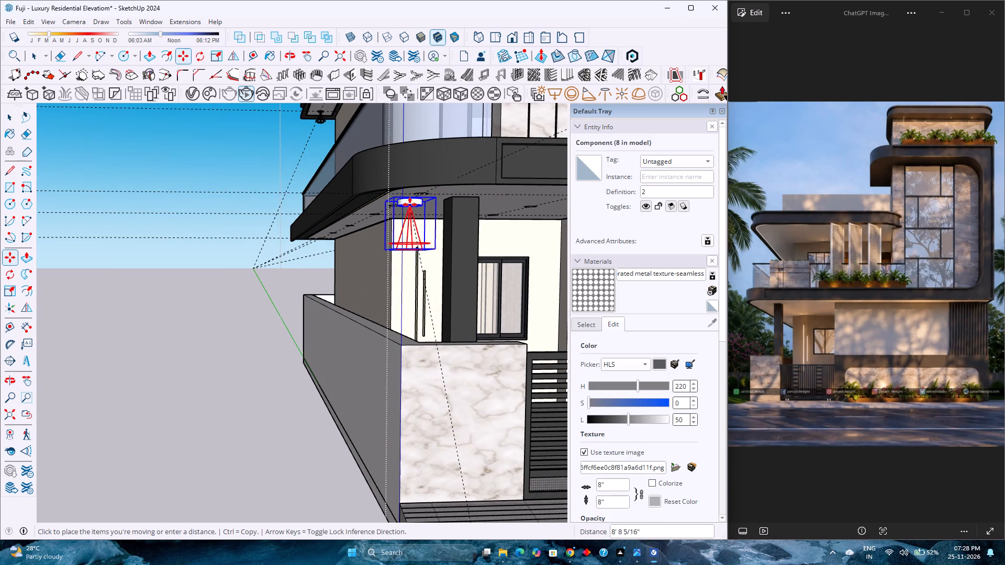
pyautogui.click(413, 217)
# Move the spot light about 1' 10 9/16" along the soffit guide onto the centre of the recessed circle near the wall corner.
pyautogui.scroll(12, 411, 222)
pyautogui.keyDown('shift'); pyautogui.moveTo(415, 210); pyautogui.dragTo(410, 220, button='middle'); pyautogui.keyUp('shift')
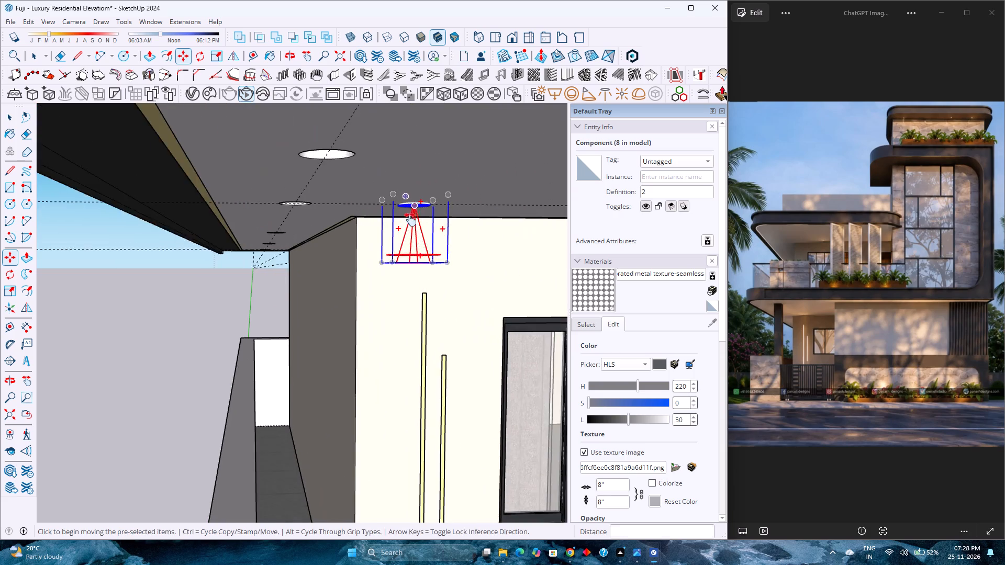
pyautogui.keyDown('shift'); pyautogui.moveTo(410, 220); pyautogui.dragTo(367, 299, button='middle'); pyautogui.keyUp('shift')
pyautogui.scroll(1, 366, 301)
pyautogui.moveTo(366, 301); pyautogui.dragTo(411, 224, button='middle')
pyautogui.scroll(-3, 411, 233)
pyautogui.moveTo(309, 375); pyautogui.dragTo(352, 341, button='middle')
pyautogui.scroll(2, 363, 327)
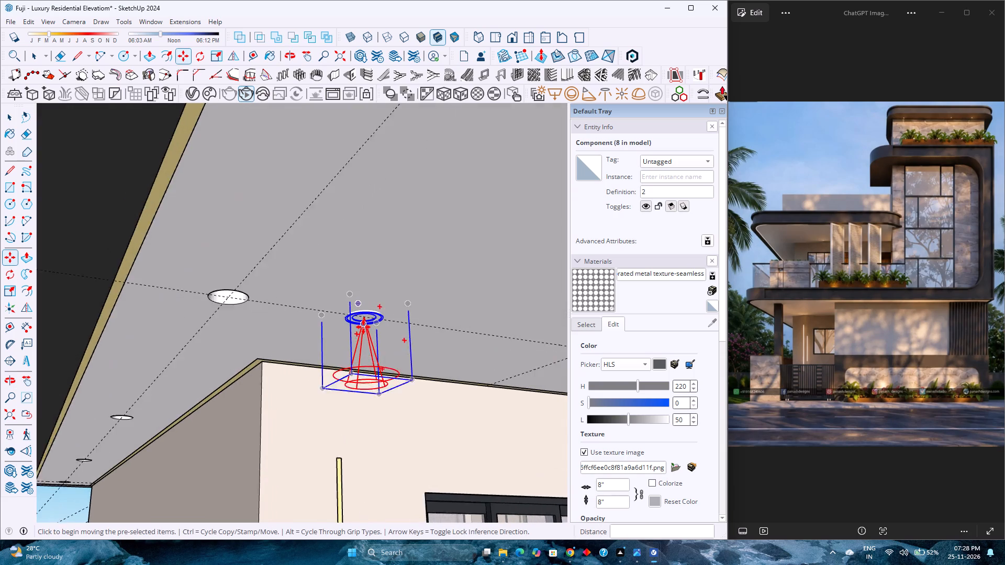
pyautogui.scroll(4, 363, 327)
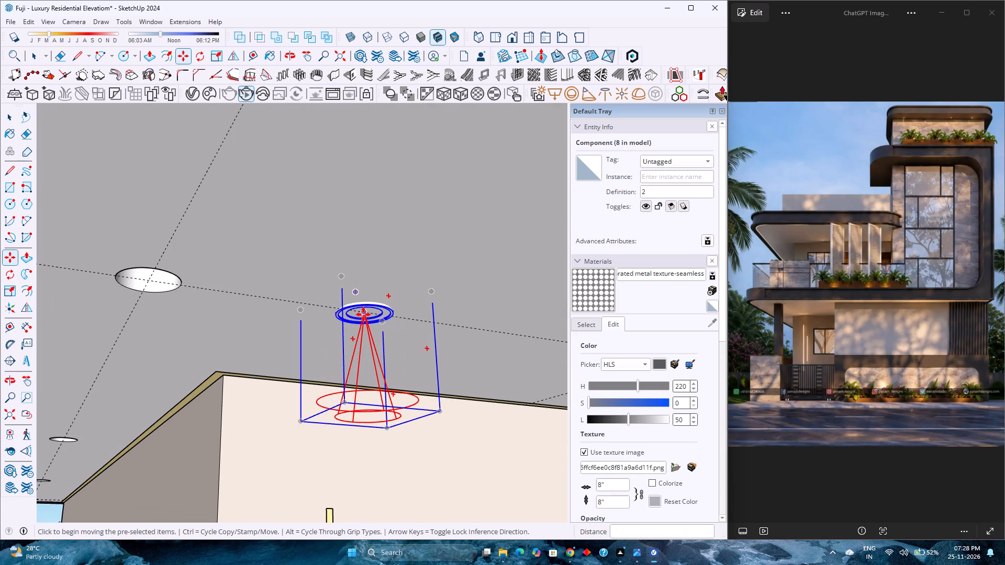
pyautogui.click(363, 314)
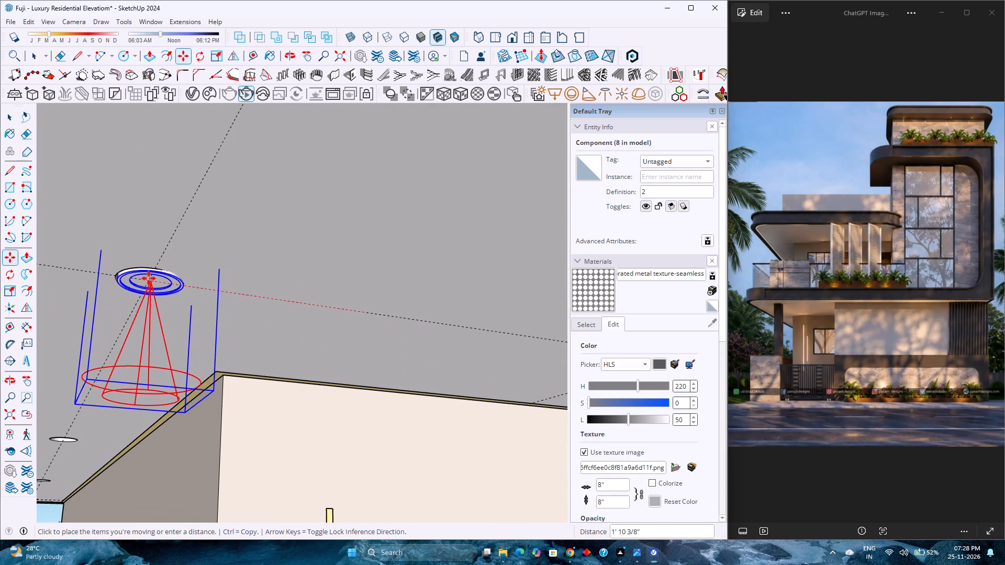
pyautogui.click(148, 280)
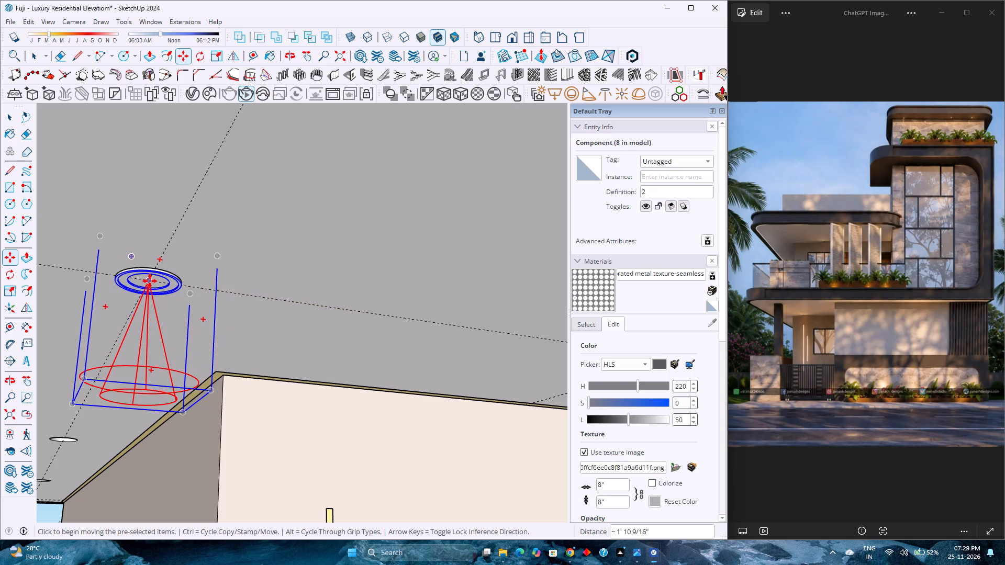
# Copy the spot light to the circle at the slab's rounded corner and divide the distance by 2 to fill the middle circle.
pyautogui.click(150, 281)
pyautogui.scroll(-11, 150, 281)
pyautogui.keyDown('shift'); pyautogui.moveTo(151, 281); pyautogui.dragTo(141, 341, button='middle'); pyautogui.keyUp('shift')
pyautogui.keyDown('shift'); pyautogui.middleClick(141, 341); pyautogui.keyUp('shift')
pyautogui.scroll(-7, 141, 341)
pyautogui.scroll(7, 189, 274)
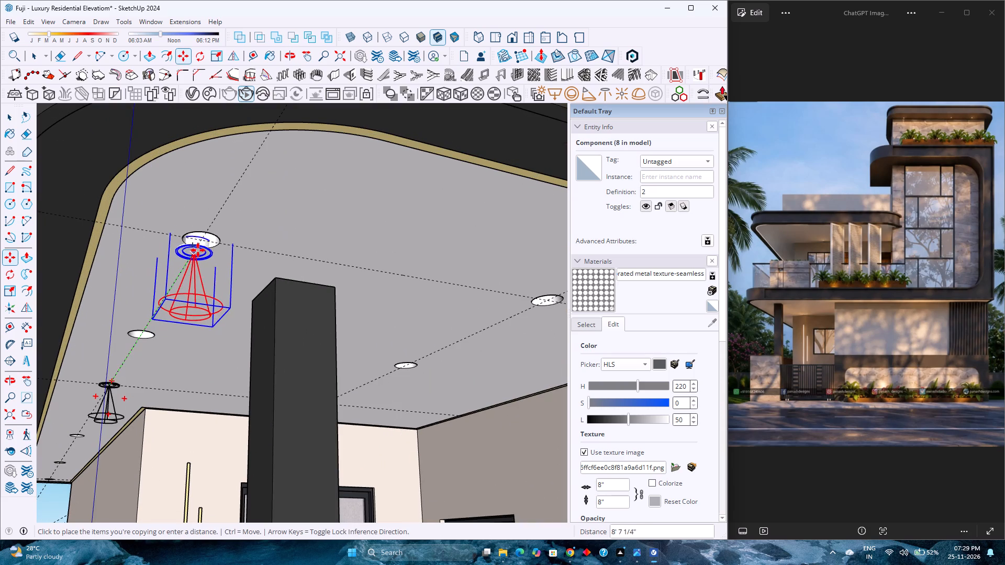
pyautogui.click(200, 240)
pyautogui.press('/')
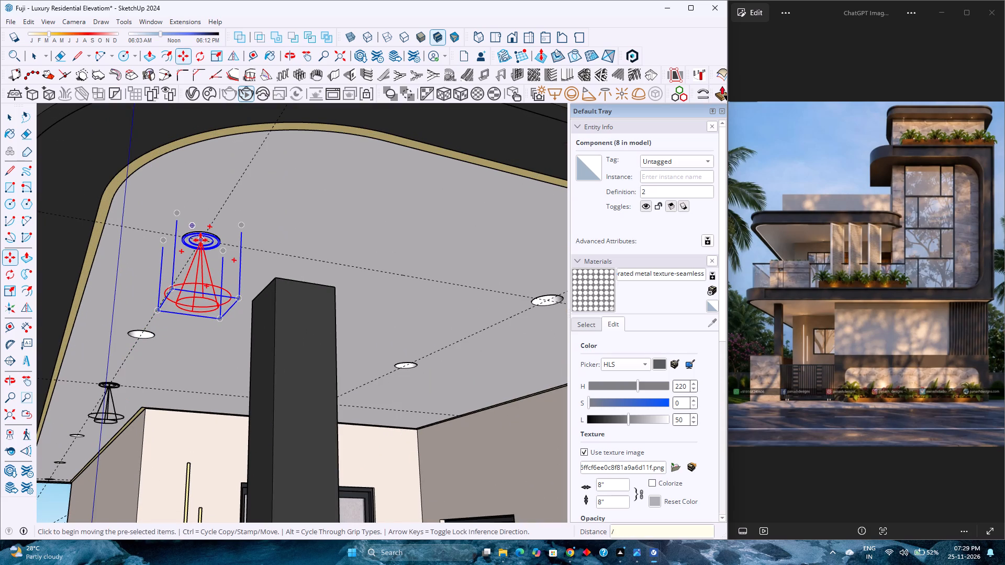
pyautogui.press('2')
pyautogui.press('Return')
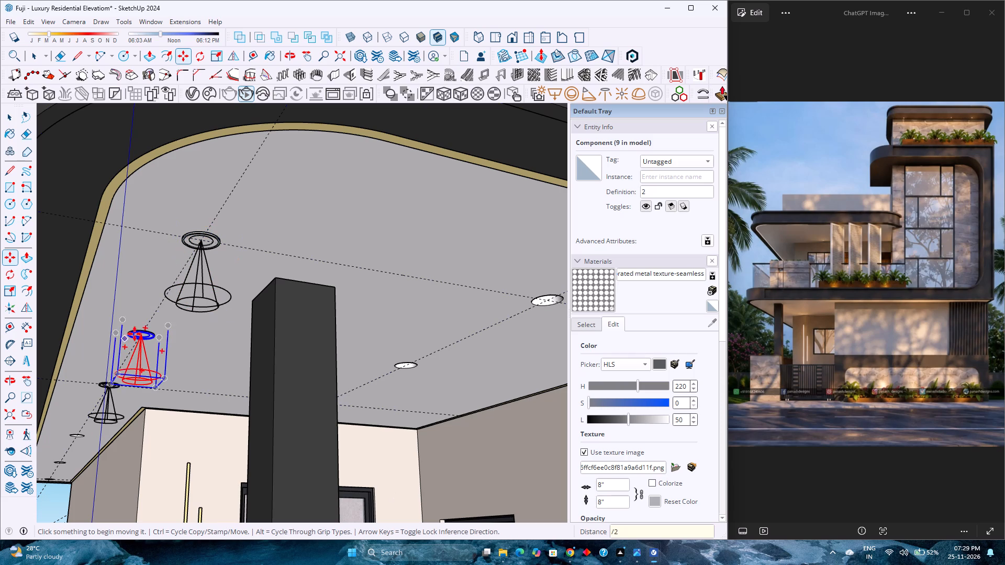
pyautogui.press('space')
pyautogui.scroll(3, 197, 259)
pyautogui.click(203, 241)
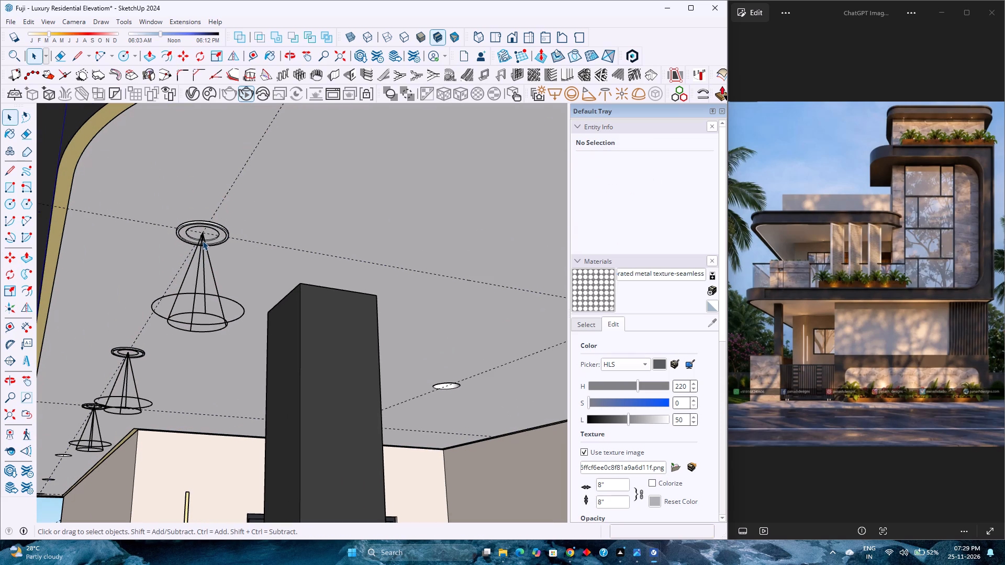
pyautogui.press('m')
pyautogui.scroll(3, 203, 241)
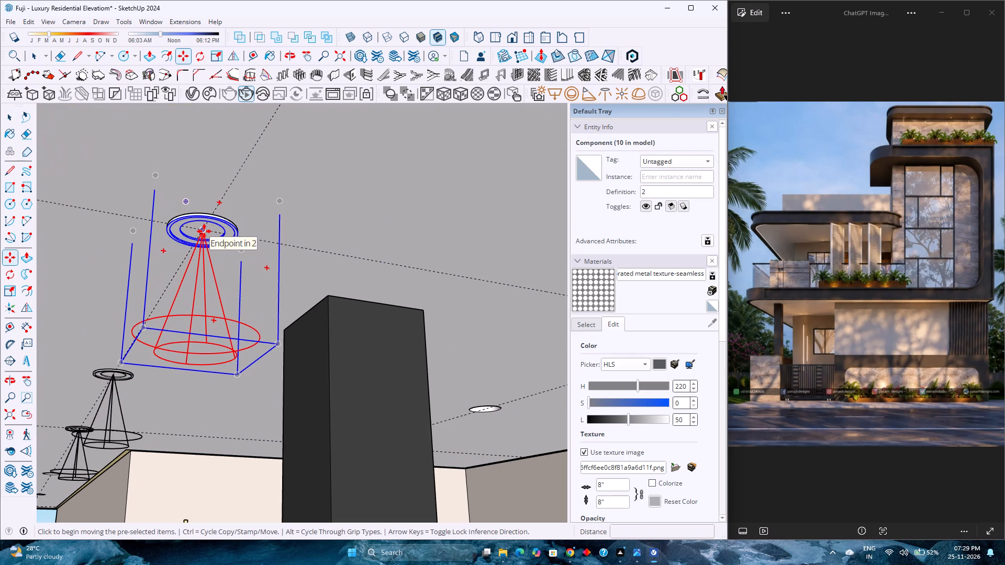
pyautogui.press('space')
# Copy the spot light near the wall corner about 25' 7 1/2" along the narrow side soffit strip onto its farthest recessed circle.
pyautogui.scroll(-2, 146, 364)
pyautogui.moveTo(117, 392); pyautogui.dragTo(327, 350, button='middle')
pyautogui.middleClick(327, 350)
pyautogui.scroll(-4, 327, 350)
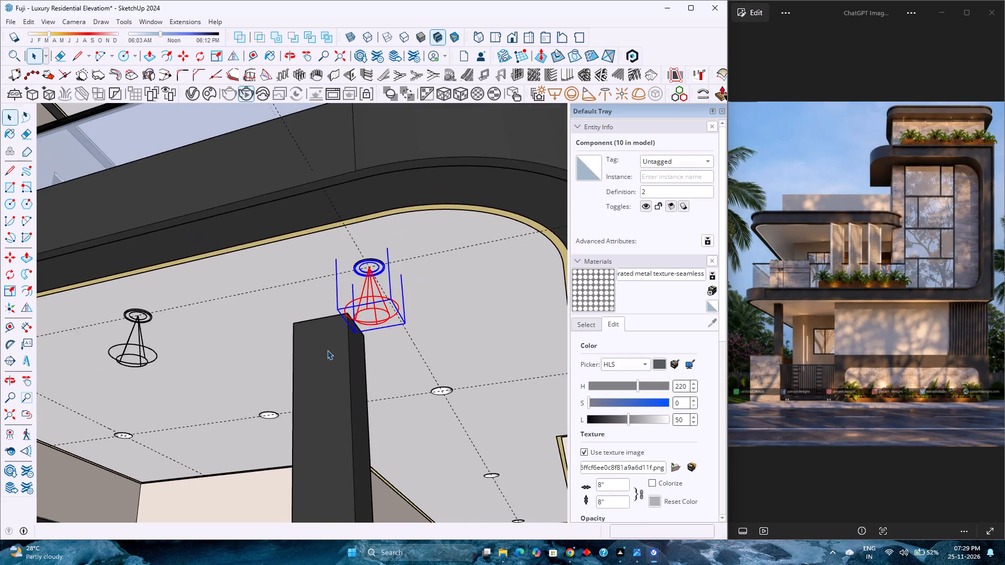
pyautogui.scroll(-2, 327, 350)
pyautogui.keyDown('shift'); pyautogui.moveTo(81, 363); pyautogui.dragTo(323, 342, button='middle'); pyautogui.keyUp('shift')
pyautogui.scroll(10, 292, 339)
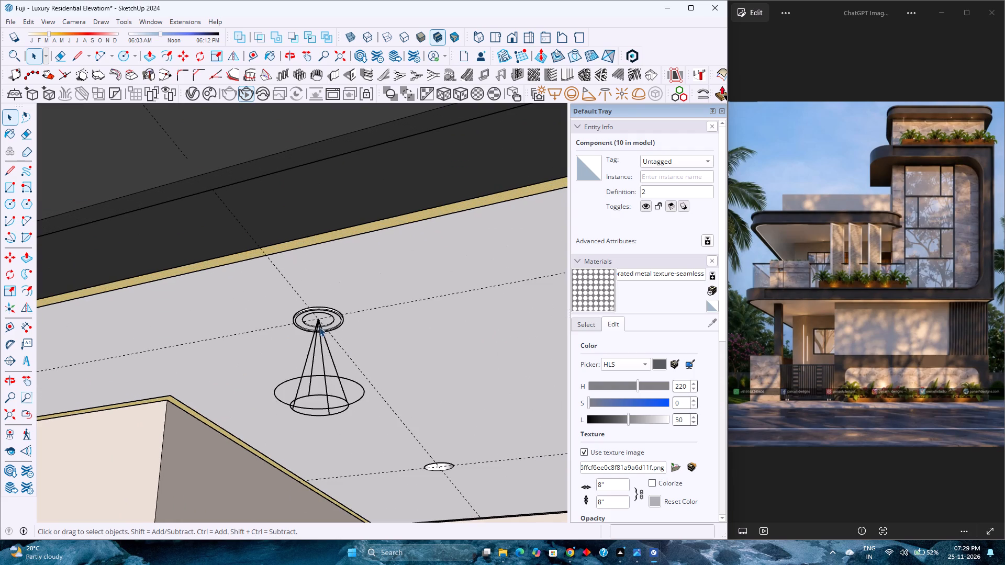
pyautogui.click(319, 327)
pyautogui.press('m')
pyautogui.click(316, 319)
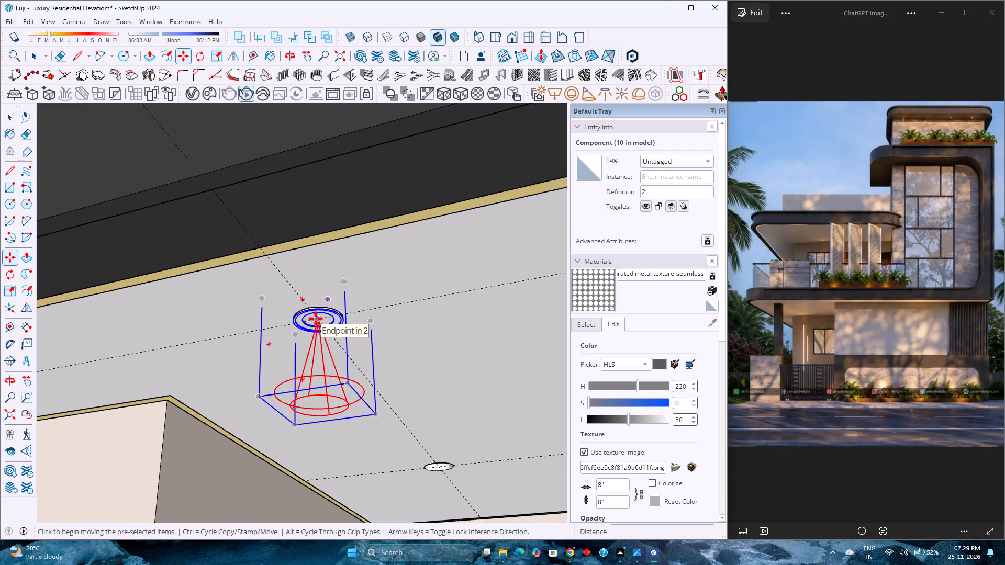
pyautogui.scroll(-9, 247, 344)
pyautogui.keyDown('shift'); pyautogui.moveTo(211, 350); pyautogui.dragTo(445, 342, button='middle'); pyautogui.keyUp('shift')
pyautogui.scroll(-6, 423, 340)
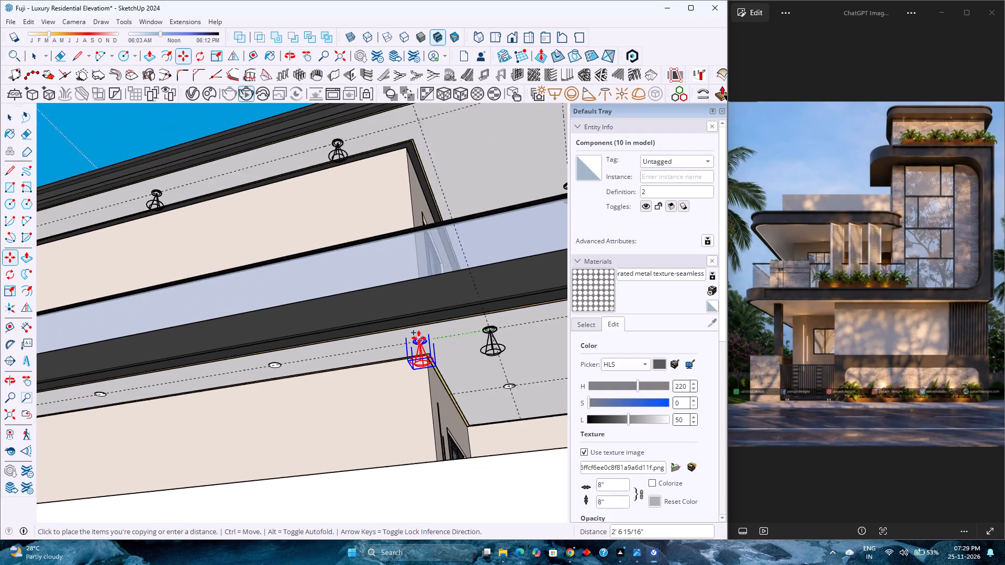
pyautogui.scroll(-5, 419, 338)
pyautogui.scroll(14, 129, 399)
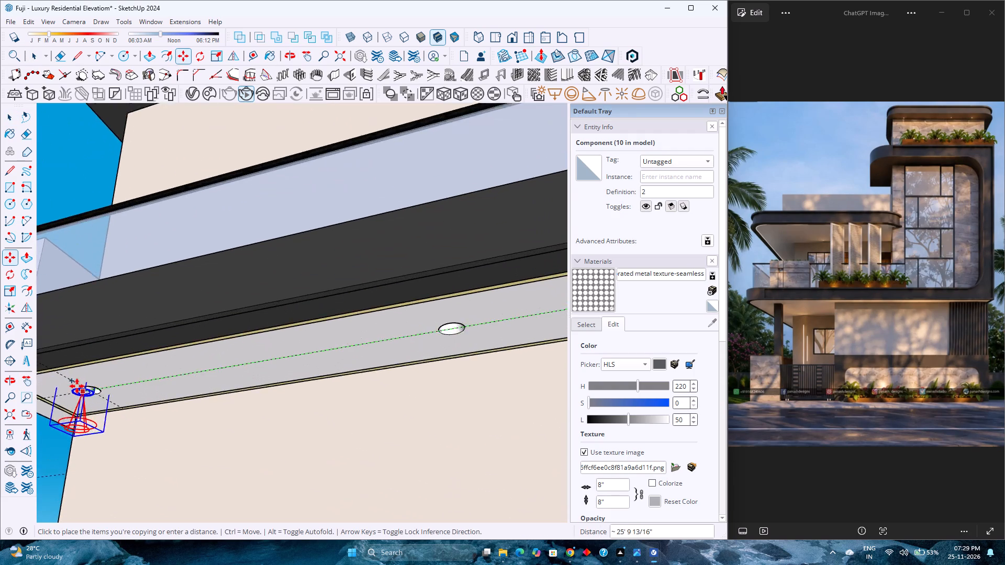
pyautogui.scroll(9, 77, 386)
pyautogui.moveTo(85, 392); pyautogui.dragTo(135, 372, button='middle')
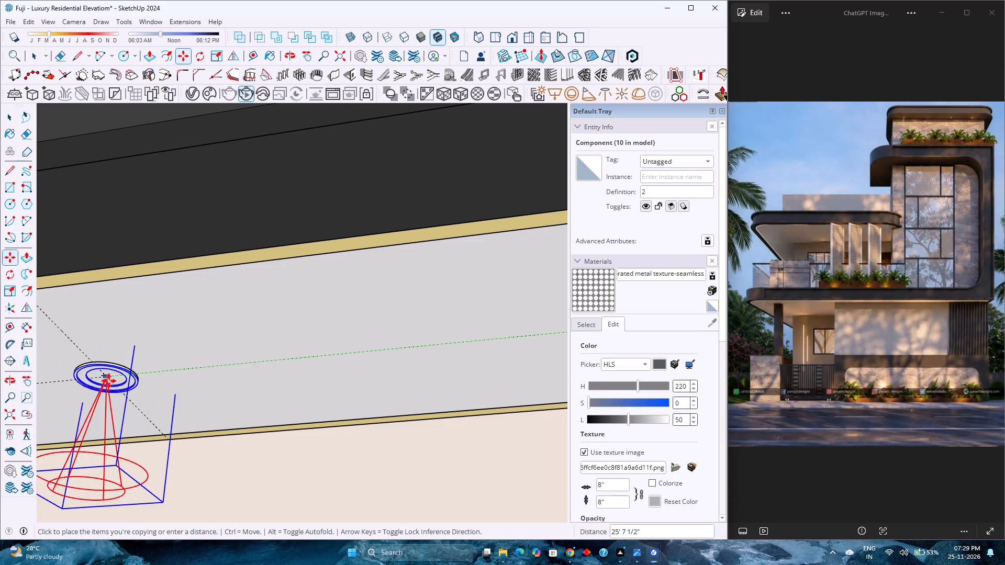
pyautogui.click(108, 380)
# Try to divide the copied spot light's distance by 3 to fill the intermediate circles along the side strip.
pyautogui.scroll(-12, 108, 380)
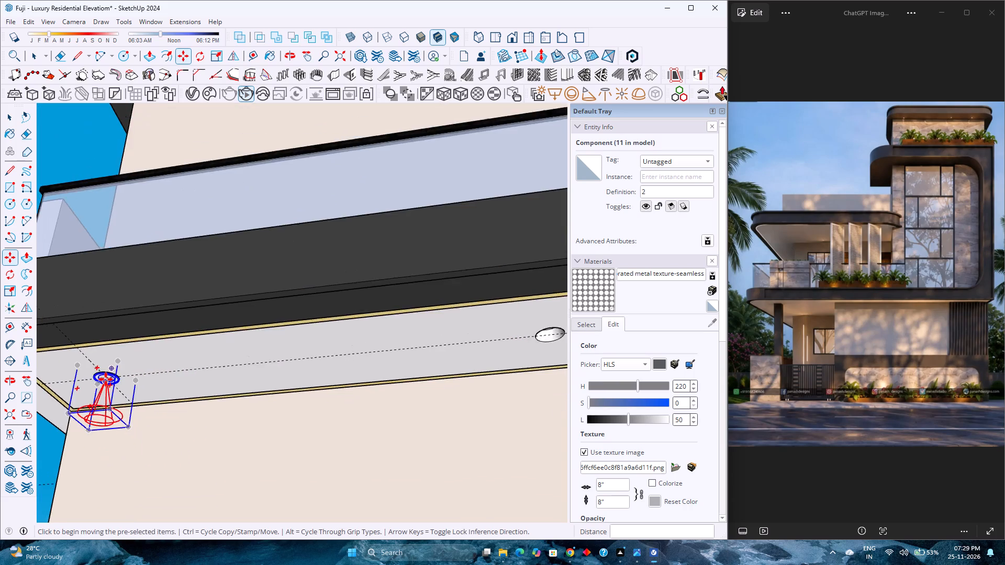
pyautogui.scroll(-6, 106, 379)
pyautogui.press('/')
pyautogui.scroll(-9, 106, 379)
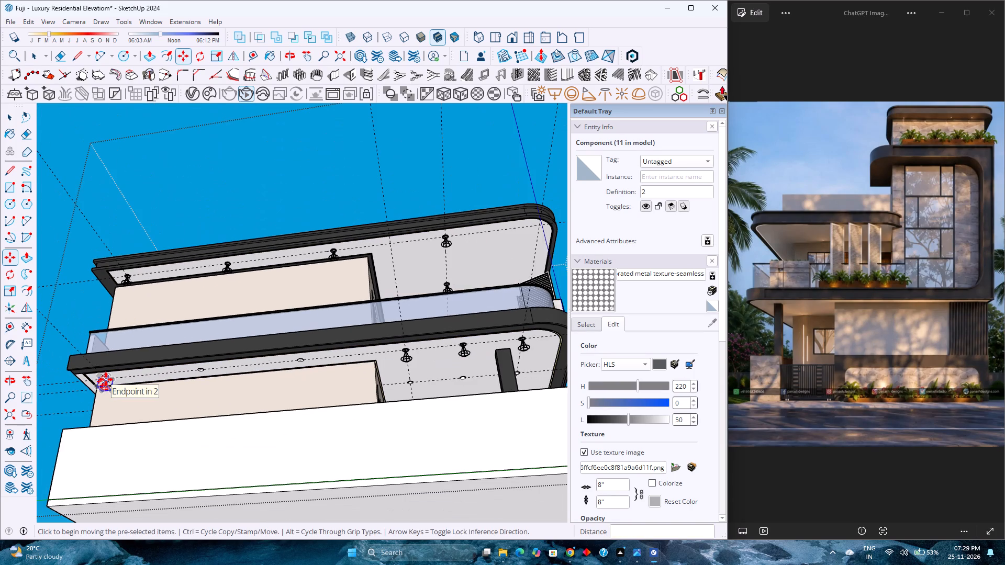
pyautogui.press('3')
pyautogui.press('Return')
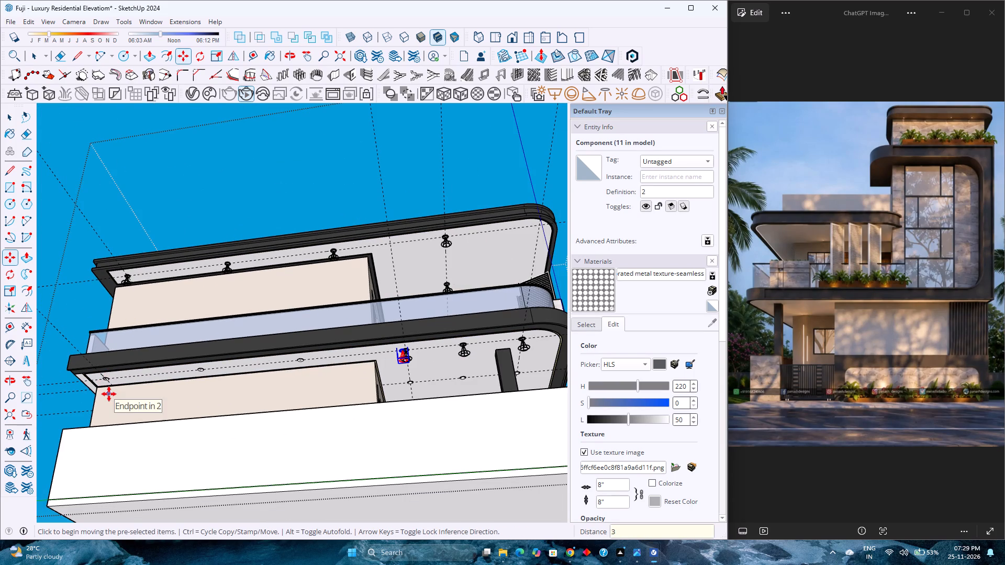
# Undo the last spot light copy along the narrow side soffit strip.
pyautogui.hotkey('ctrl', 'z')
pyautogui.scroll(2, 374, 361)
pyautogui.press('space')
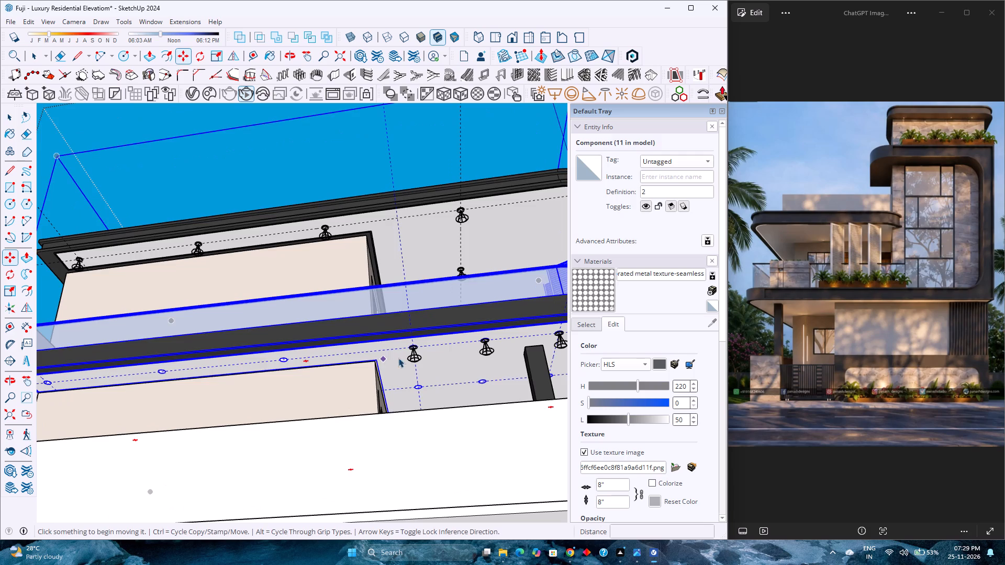
# Copy the spot light near the wall corner 25' 7 1/2" along the narrow side soffit strip onto its farthest recessed circle.
pyautogui.scroll(3, 400, 358)
pyautogui.click(417, 358)
pyautogui.scroll(3, 417, 357)
pyautogui.press('m')
pyautogui.scroll(6, 417, 338)
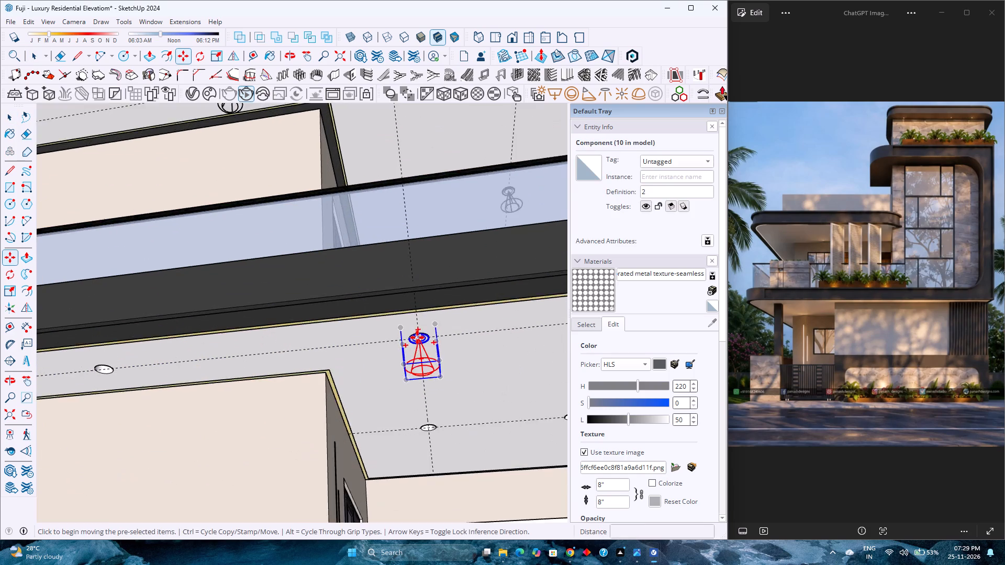
pyautogui.scroll(11, 417, 337)
pyautogui.click(425, 337)
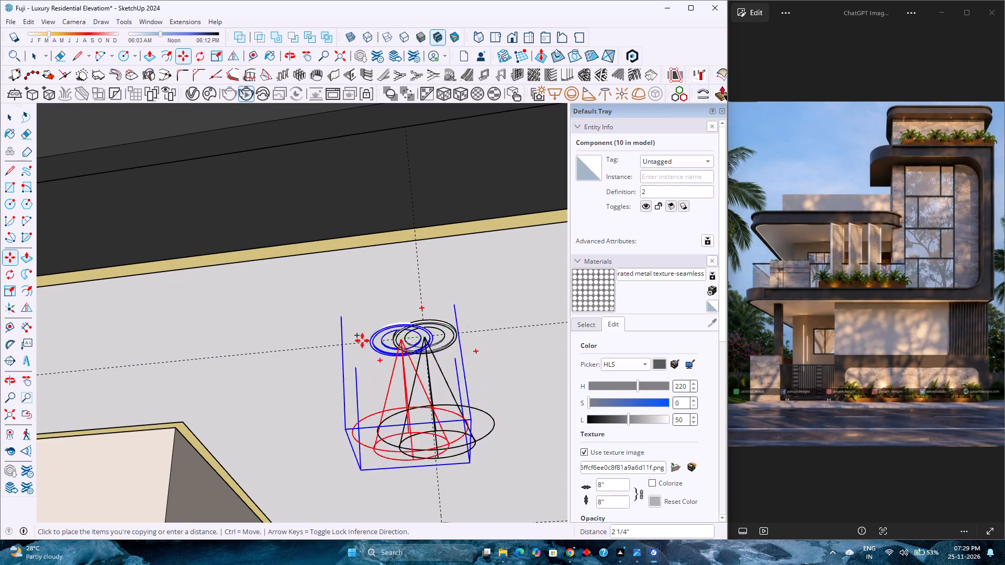
pyautogui.scroll(-12, 359, 341)
pyautogui.scroll(-3, 290, 345)
pyautogui.keyDown('shift'); pyautogui.moveTo(289, 346); pyautogui.dragTo(500, 340, button='middle'); pyautogui.keyUp('shift')
pyautogui.keyDown('shift'); pyautogui.middleClick(500, 340); pyautogui.keyUp('shift')
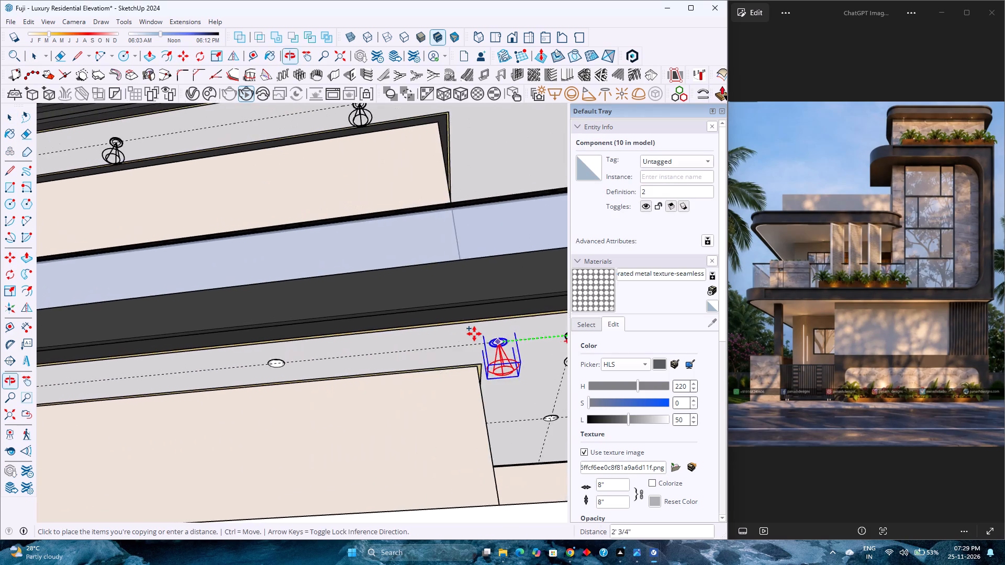
pyautogui.scroll(-12, 474, 333)
pyautogui.scroll(7, 200, 371)
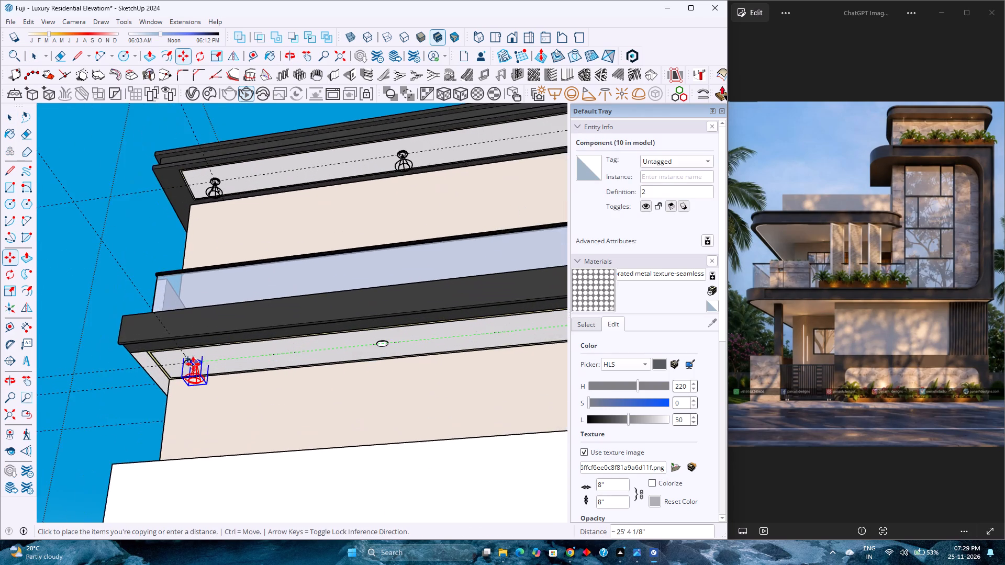
pyautogui.scroll(15, 193, 364)
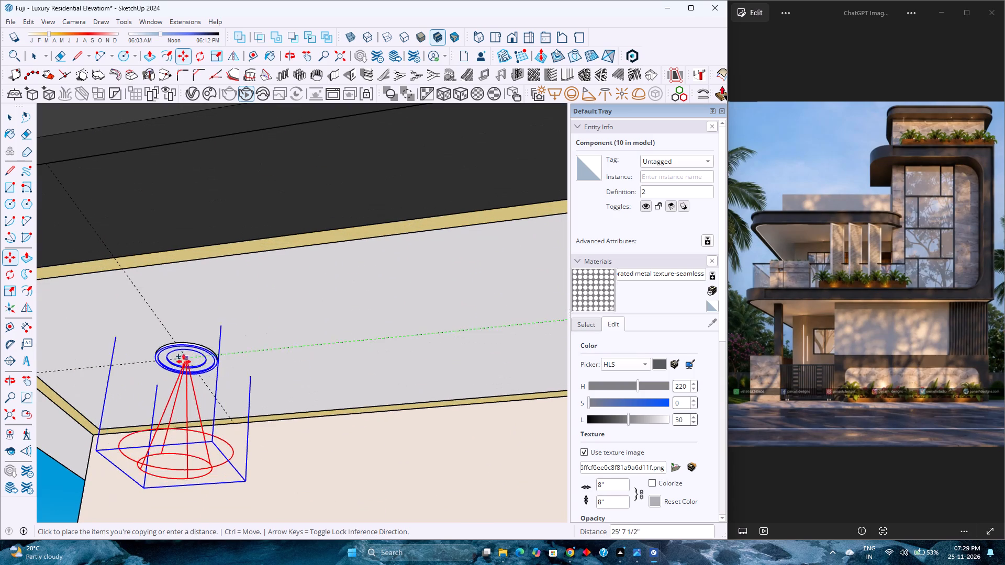
pyautogui.click(187, 358)
# Divide the copied spot light's distance by 3 to fill the intermediate recessed circles along the side strip.
pyautogui.scroll(-2, 207, 385)
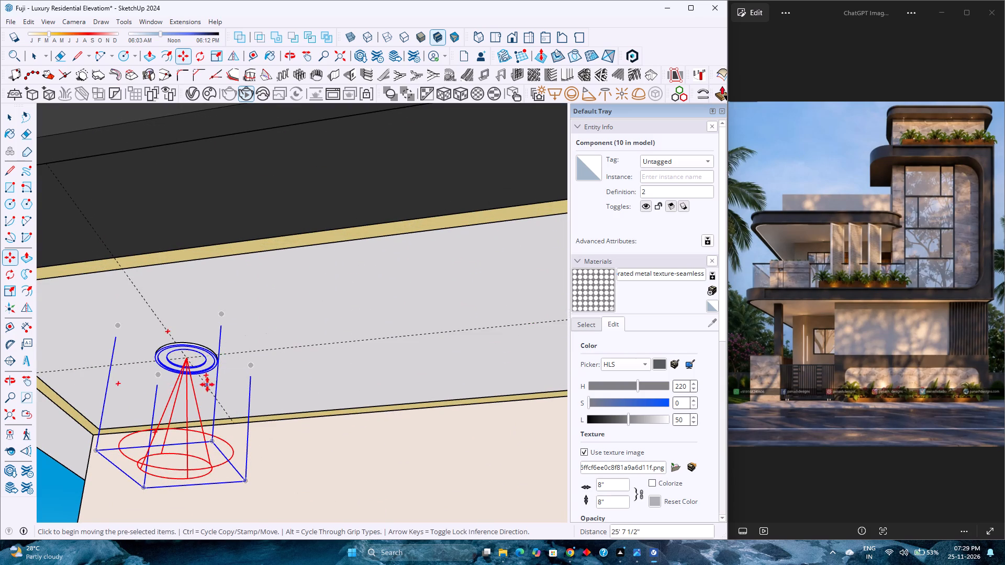
pyautogui.scroll(-19, 207, 385)
pyautogui.write('/3')
pyautogui.press('Return')
pyautogui.scroll(-6, 184, 399)
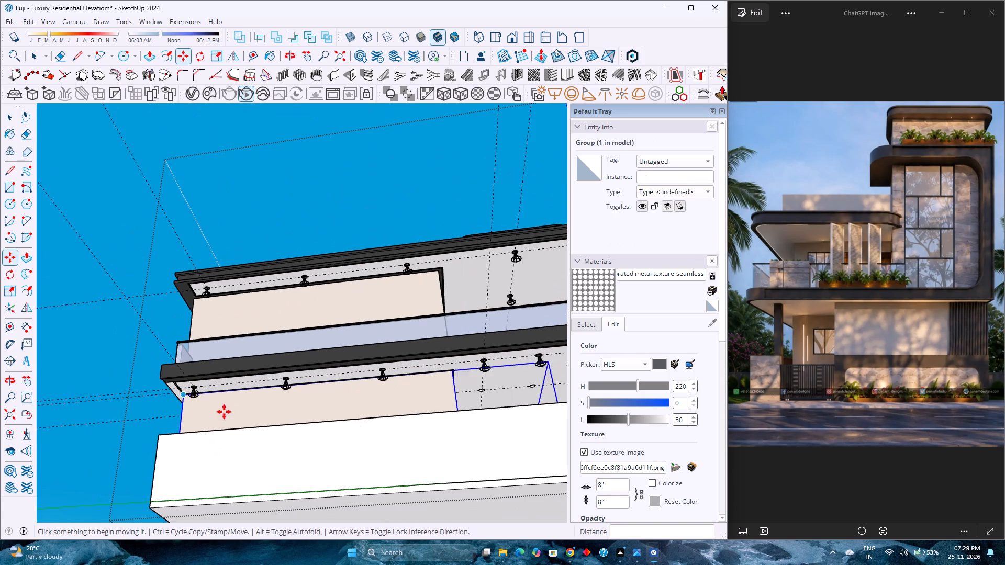
# Copy the three spot lights between the wall corner and the slab's rounded corner 5' 10 1/2" onto the adjacent row of recessed circles.
pyautogui.press('space')
pyautogui.scroll(4, 445, 372)
pyautogui.moveTo(453, 375); pyautogui.dragTo(242, 416, button='middle')
pyautogui.scroll(3, 243, 392)
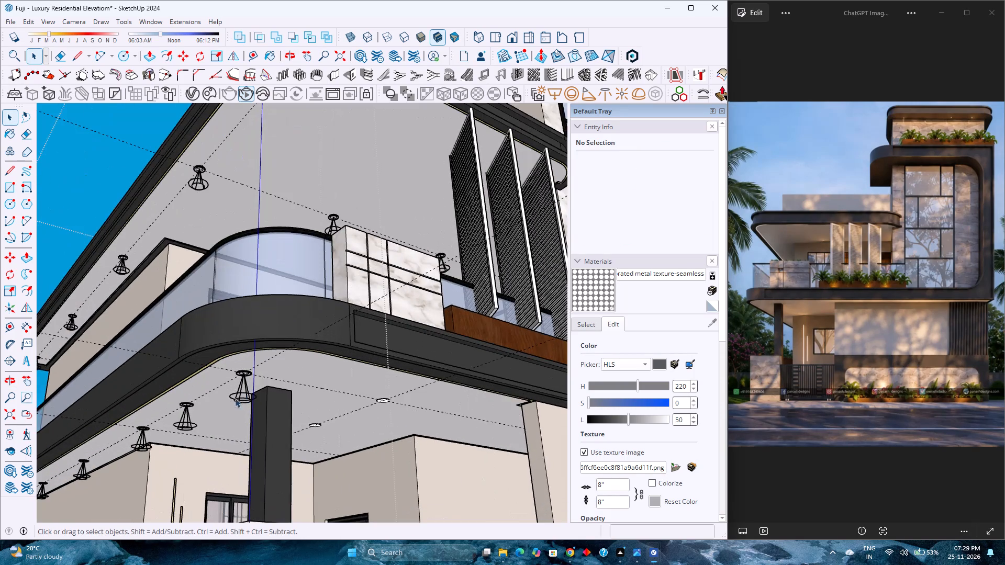
pyautogui.scroll(3, 194, 423)
pyautogui.moveTo(197, 421); pyautogui.dragTo(296, 395, button='middle')
pyautogui.middleClick(298, 395)
pyautogui.click(331, 328)
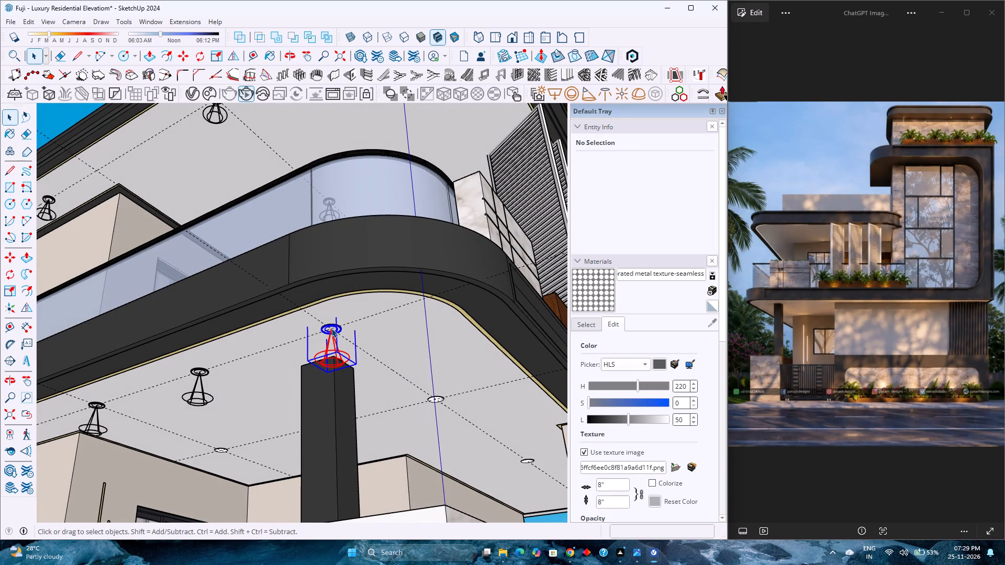
pyautogui.keyDown('ctrl'); pyautogui.click(198, 375); pyautogui.keyUp('ctrl')
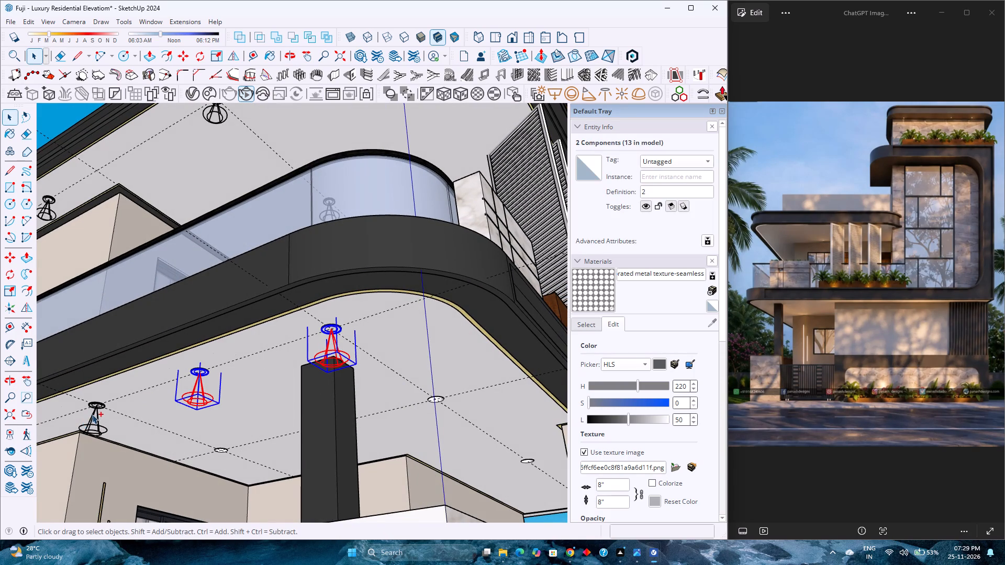
pyautogui.keyDown('ctrl'); pyautogui.click(92, 414); pyautogui.keyUp('ctrl')
pyautogui.press('m')
pyautogui.scroll(7, 352, 316)
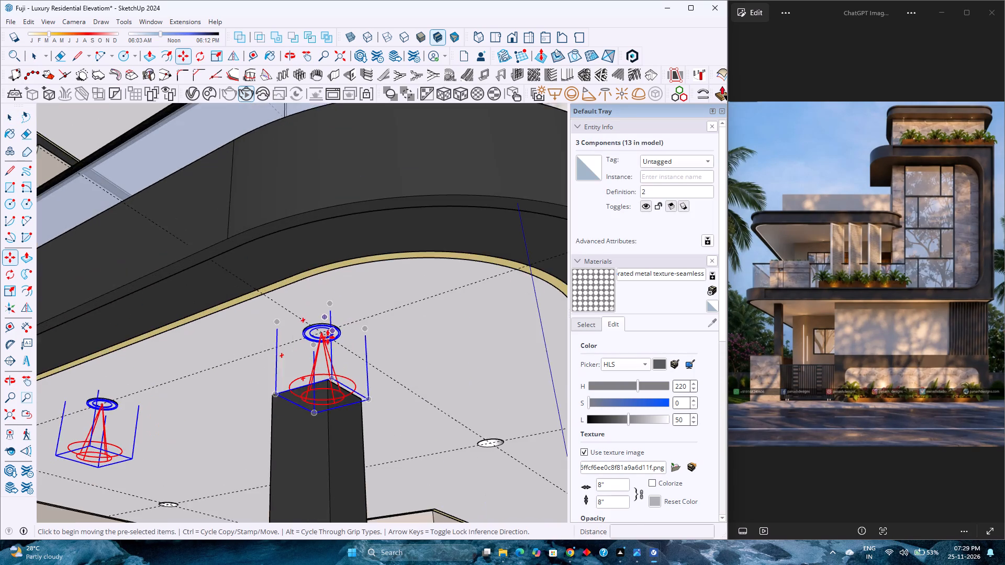
pyautogui.scroll(3, 328, 337)
pyautogui.click(320, 330)
pyautogui.scroll(-3, 356, 366)
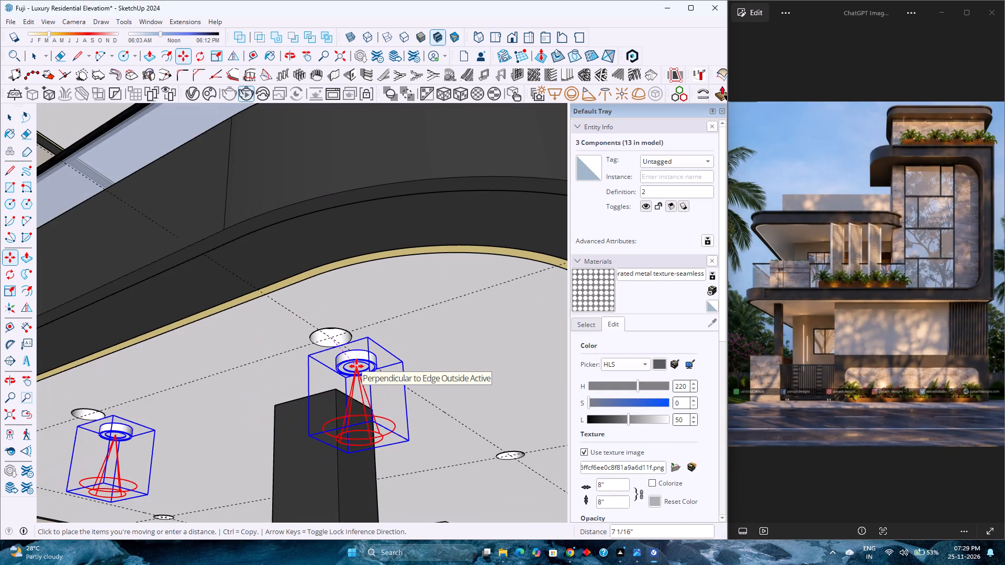
pyautogui.scroll(-4, 356, 366)
pyautogui.keyDown('shift'); pyautogui.moveTo(409, 395); pyautogui.dragTo(321, 354, button='middle'); pyautogui.keyUp('shift')
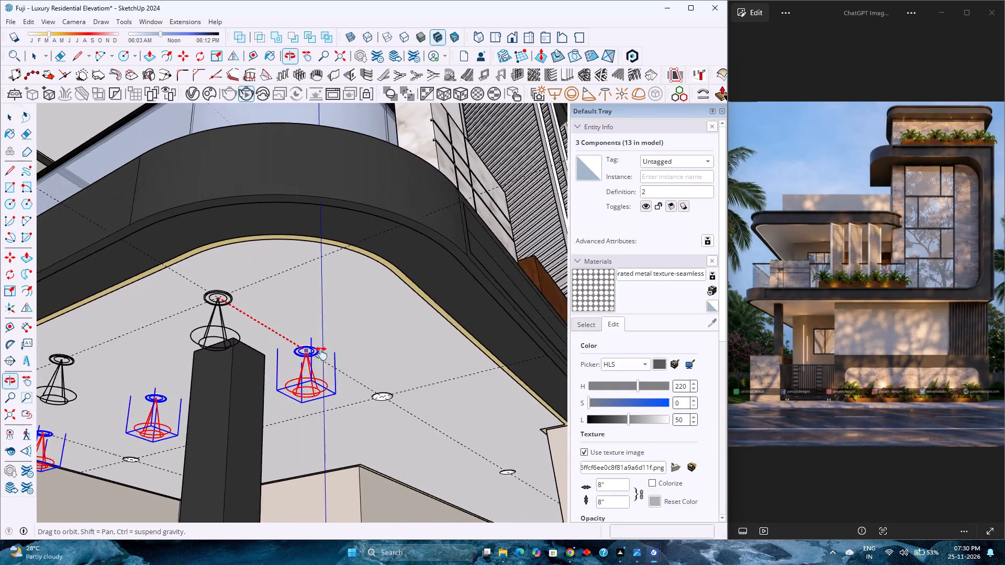
pyautogui.keyDown('shift'); pyautogui.moveTo(321, 354); pyautogui.dragTo(398, 353, button='middle'); pyautogui.keyUp('shift')
pyautogui.keyDown('shift'); pyautogui.middleClick(398, 353); pyautogui.keyUp('shift')
pyautogui.scroll(-3, 398, 353)
pyautogui.scroll(2, 440, 383)
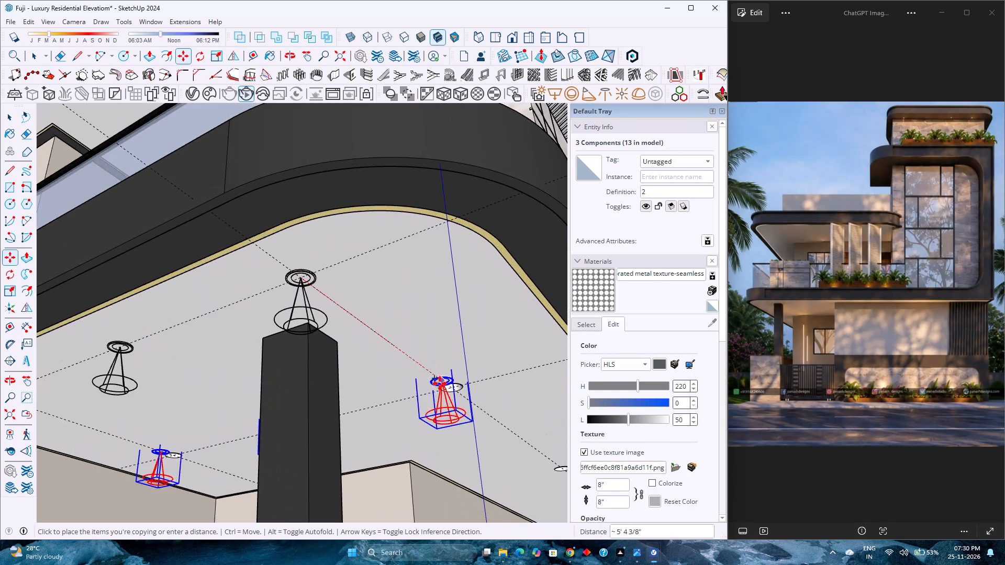
pyautogui.scroll(4, 440, 383)
pyautogui.moveTo(451, 393); pyautogui.dragTo(221, 387, button='middle')
pyautogui.middleClick(221, 387)
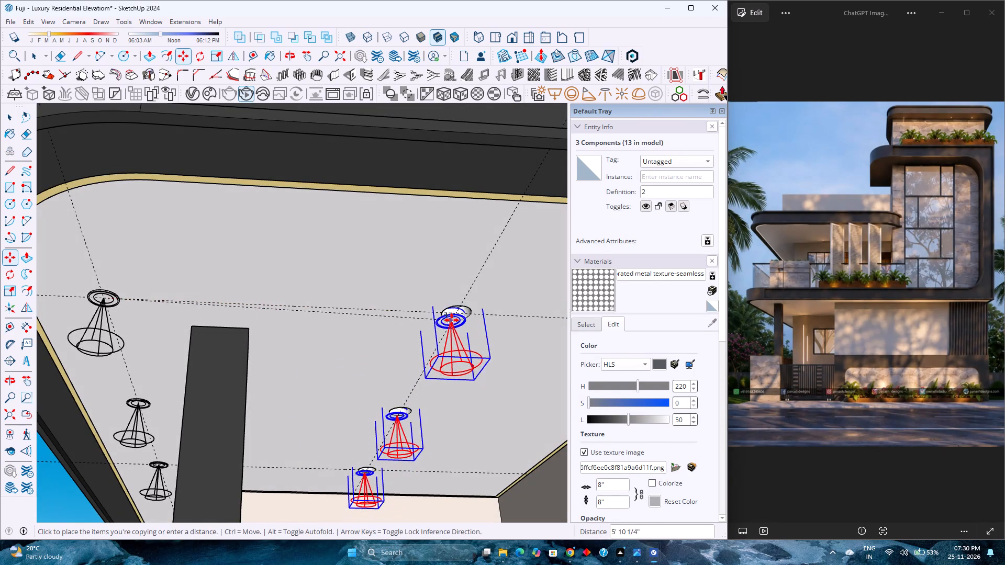
pyautogui.scroll(10, 456, 315)
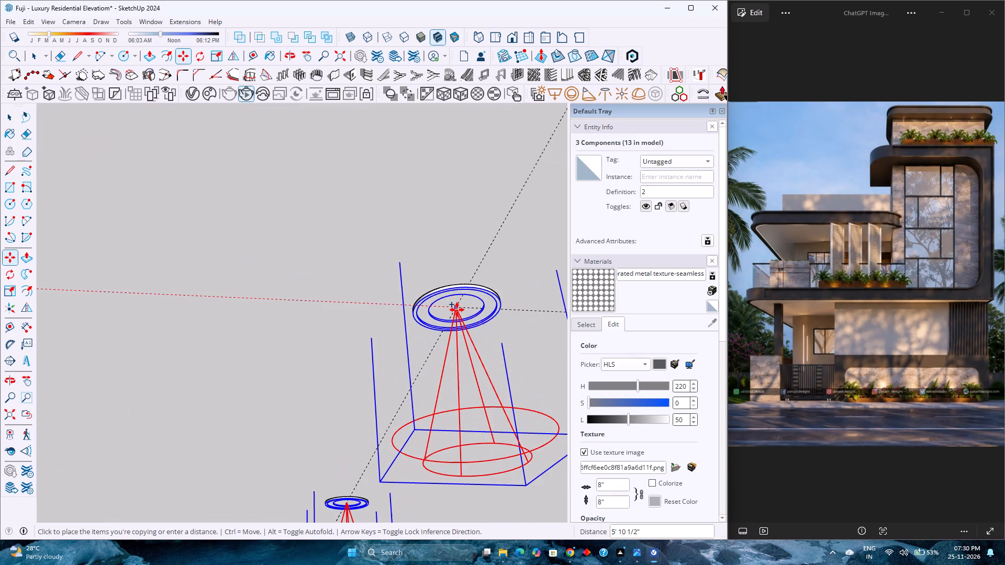
pyautogui.click(457, 310)
pyautogui.scroll(-11, 396, 318)
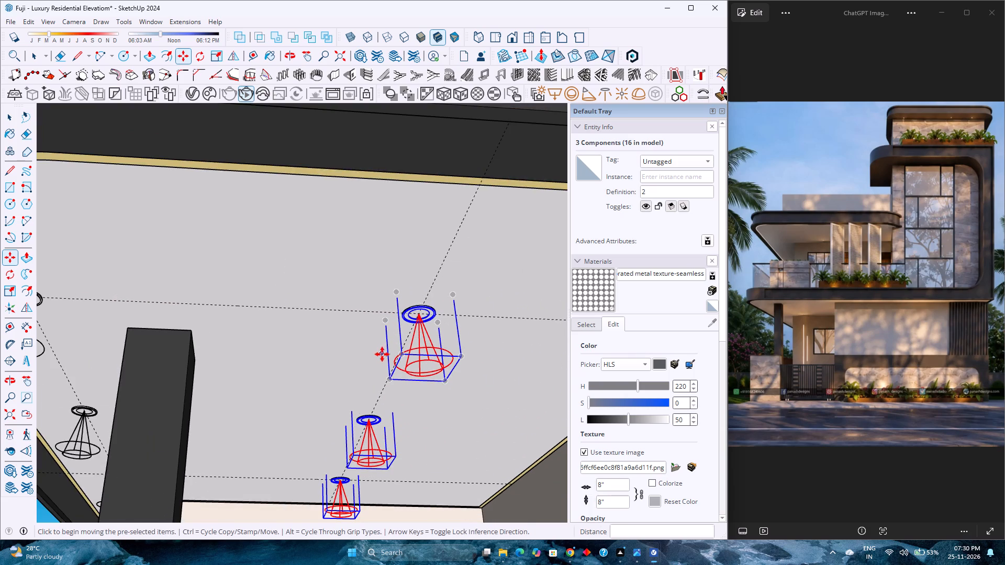
pyautogui.press('space')
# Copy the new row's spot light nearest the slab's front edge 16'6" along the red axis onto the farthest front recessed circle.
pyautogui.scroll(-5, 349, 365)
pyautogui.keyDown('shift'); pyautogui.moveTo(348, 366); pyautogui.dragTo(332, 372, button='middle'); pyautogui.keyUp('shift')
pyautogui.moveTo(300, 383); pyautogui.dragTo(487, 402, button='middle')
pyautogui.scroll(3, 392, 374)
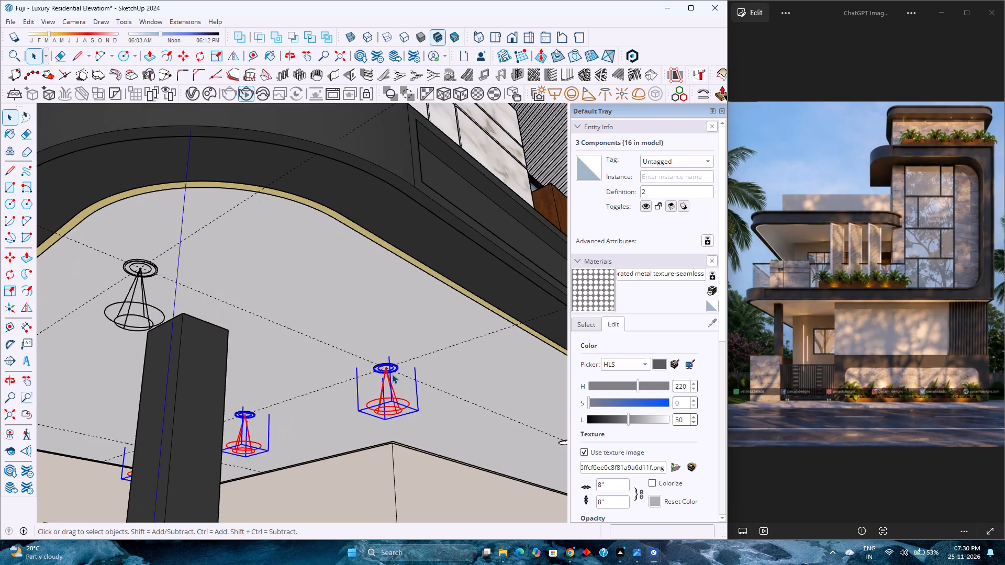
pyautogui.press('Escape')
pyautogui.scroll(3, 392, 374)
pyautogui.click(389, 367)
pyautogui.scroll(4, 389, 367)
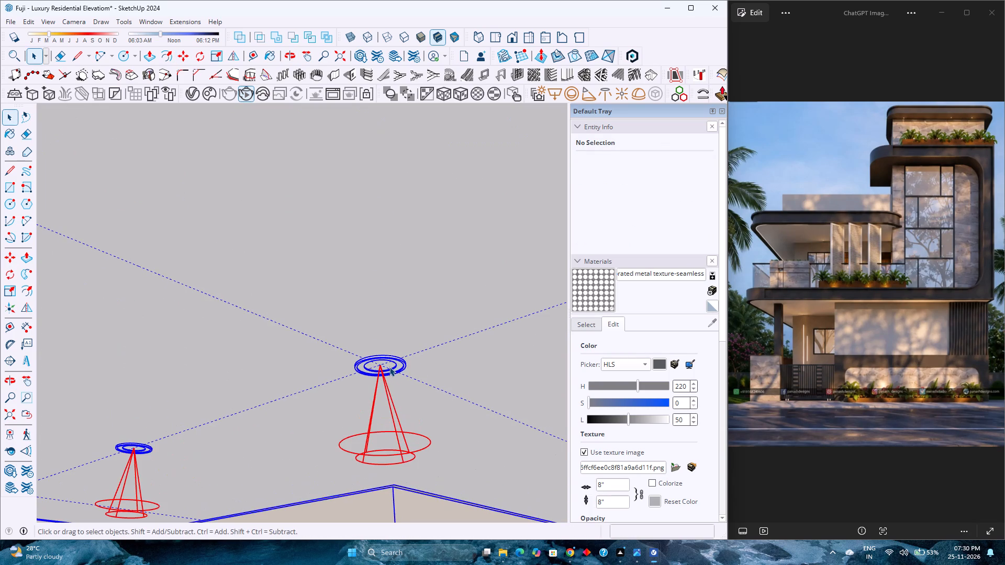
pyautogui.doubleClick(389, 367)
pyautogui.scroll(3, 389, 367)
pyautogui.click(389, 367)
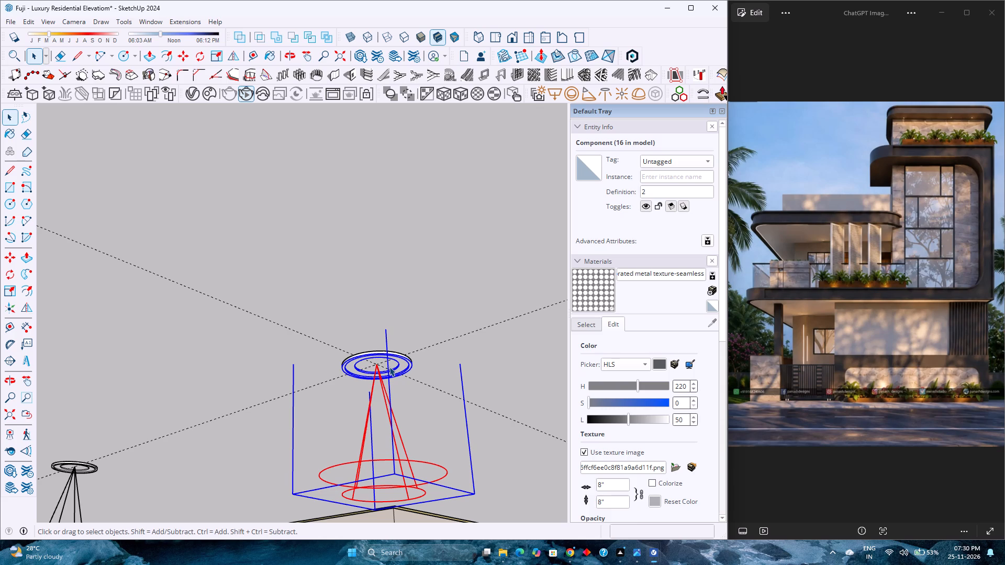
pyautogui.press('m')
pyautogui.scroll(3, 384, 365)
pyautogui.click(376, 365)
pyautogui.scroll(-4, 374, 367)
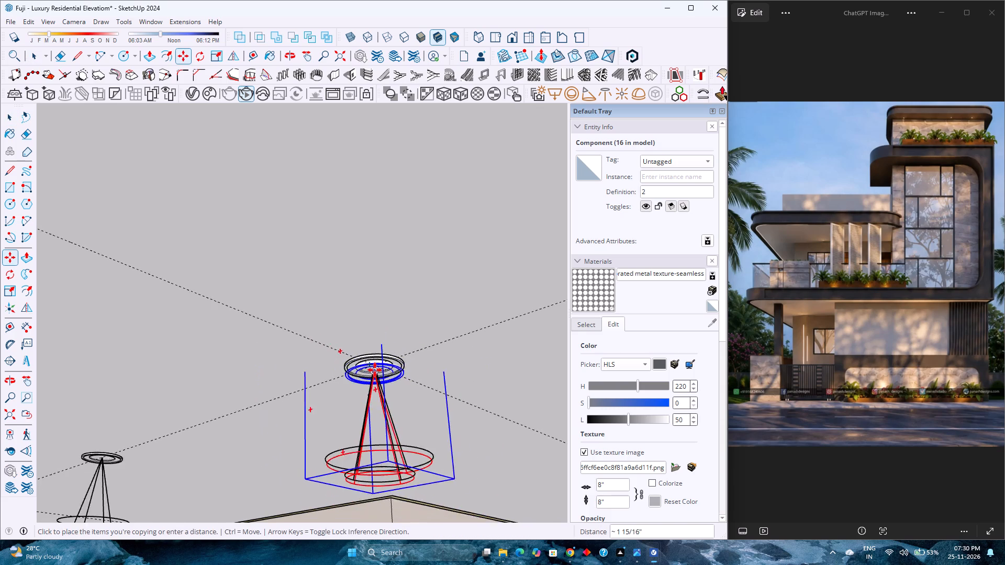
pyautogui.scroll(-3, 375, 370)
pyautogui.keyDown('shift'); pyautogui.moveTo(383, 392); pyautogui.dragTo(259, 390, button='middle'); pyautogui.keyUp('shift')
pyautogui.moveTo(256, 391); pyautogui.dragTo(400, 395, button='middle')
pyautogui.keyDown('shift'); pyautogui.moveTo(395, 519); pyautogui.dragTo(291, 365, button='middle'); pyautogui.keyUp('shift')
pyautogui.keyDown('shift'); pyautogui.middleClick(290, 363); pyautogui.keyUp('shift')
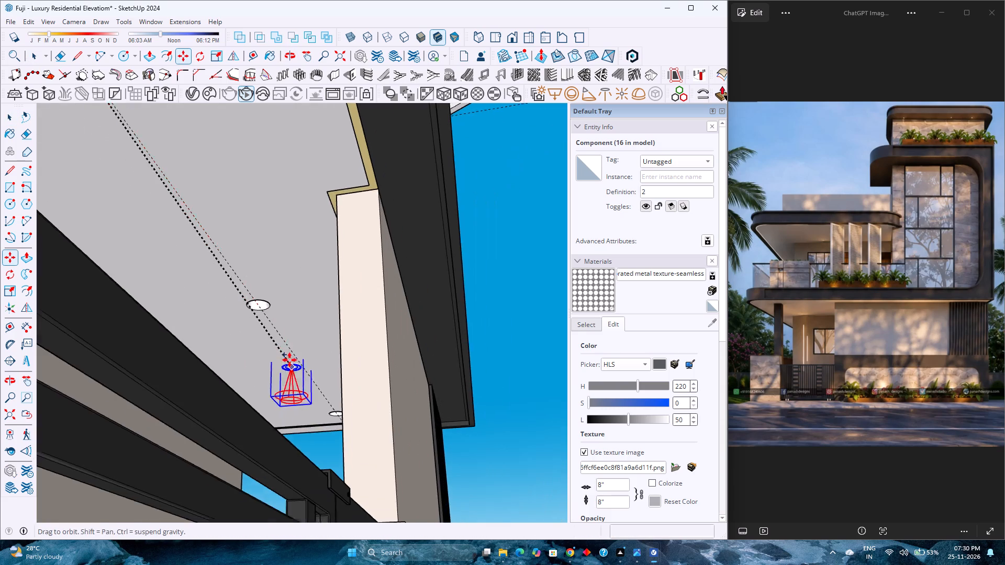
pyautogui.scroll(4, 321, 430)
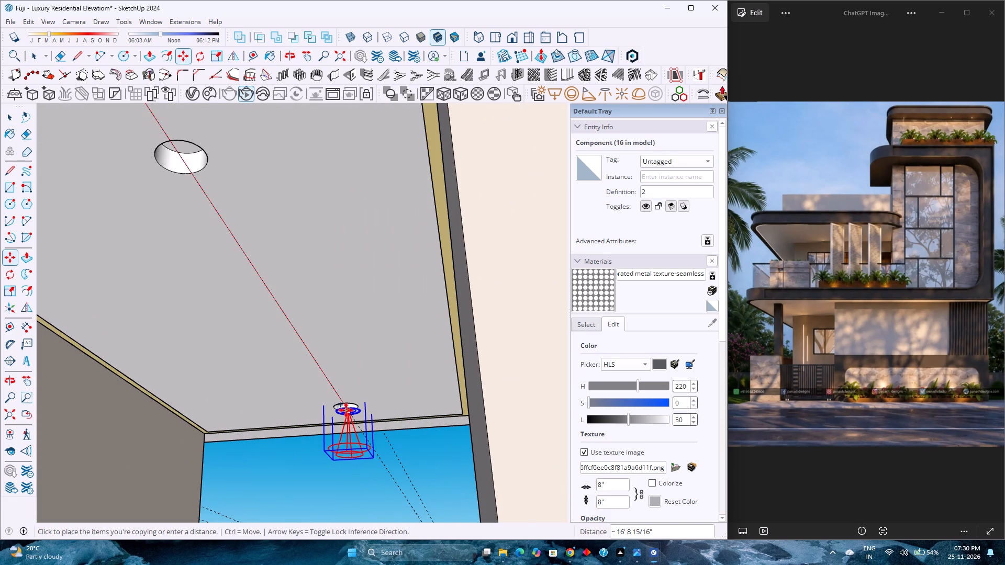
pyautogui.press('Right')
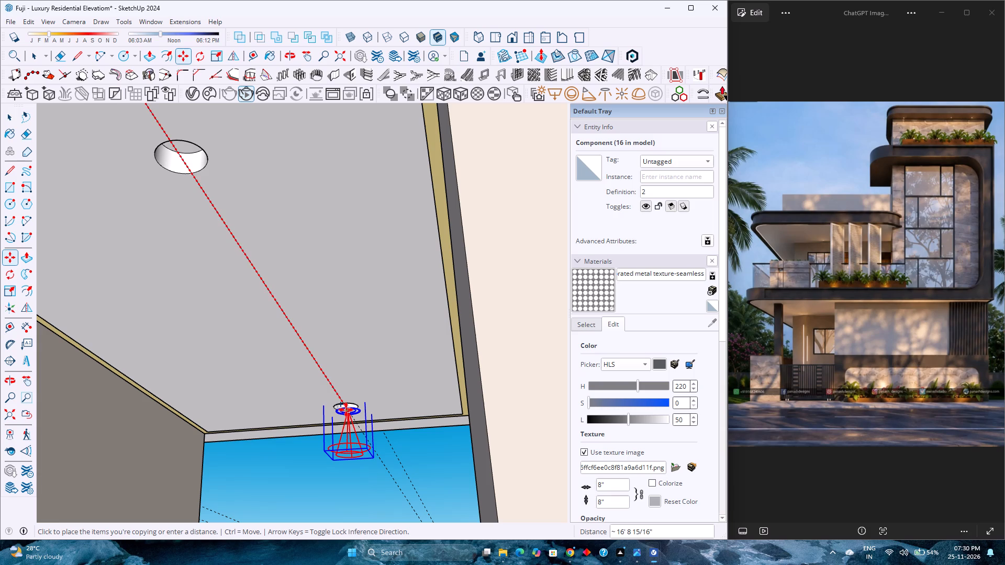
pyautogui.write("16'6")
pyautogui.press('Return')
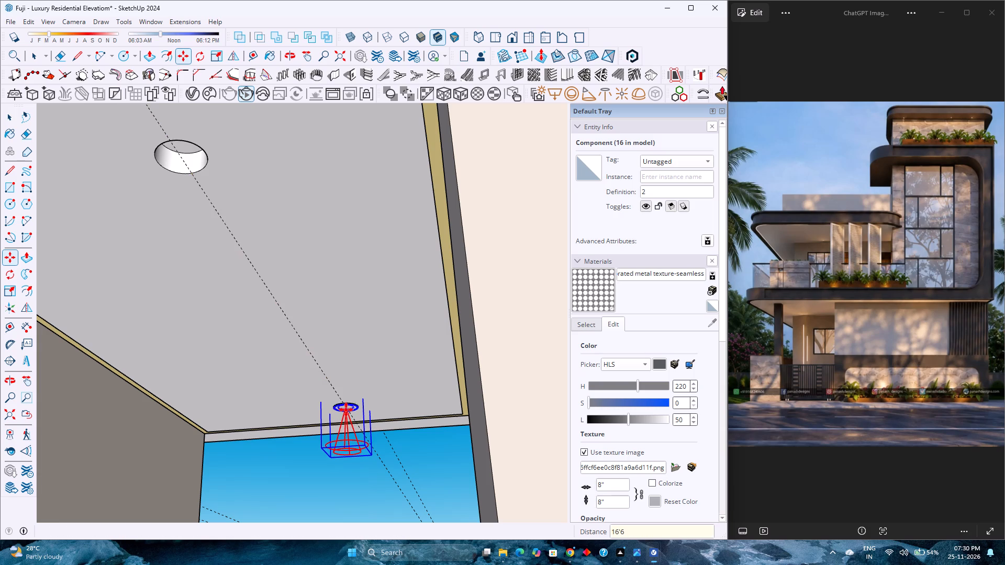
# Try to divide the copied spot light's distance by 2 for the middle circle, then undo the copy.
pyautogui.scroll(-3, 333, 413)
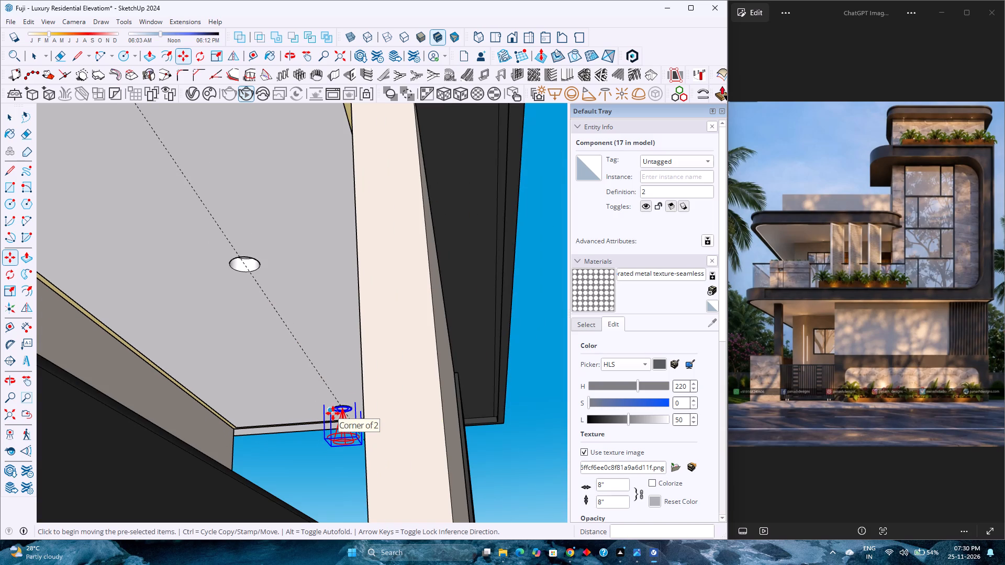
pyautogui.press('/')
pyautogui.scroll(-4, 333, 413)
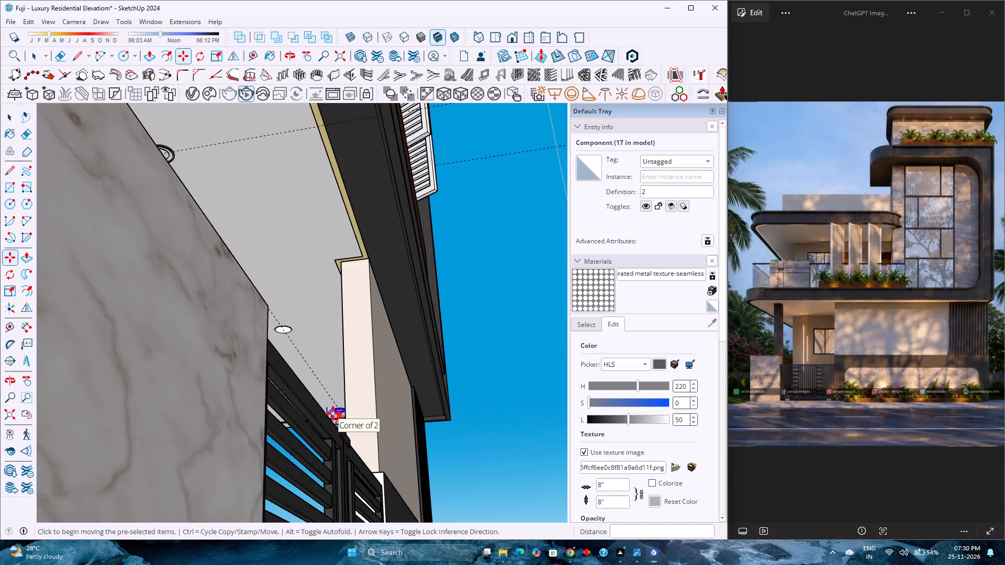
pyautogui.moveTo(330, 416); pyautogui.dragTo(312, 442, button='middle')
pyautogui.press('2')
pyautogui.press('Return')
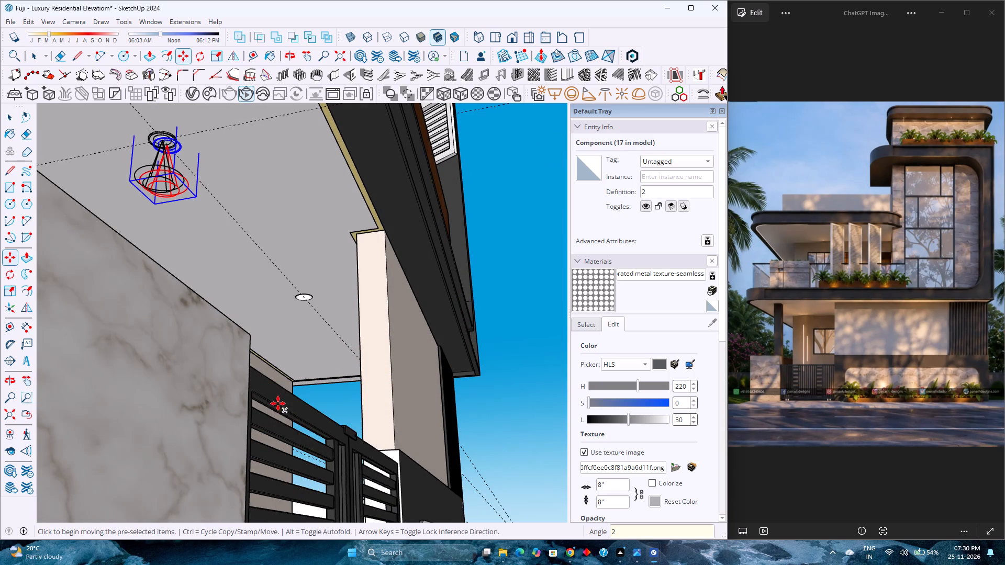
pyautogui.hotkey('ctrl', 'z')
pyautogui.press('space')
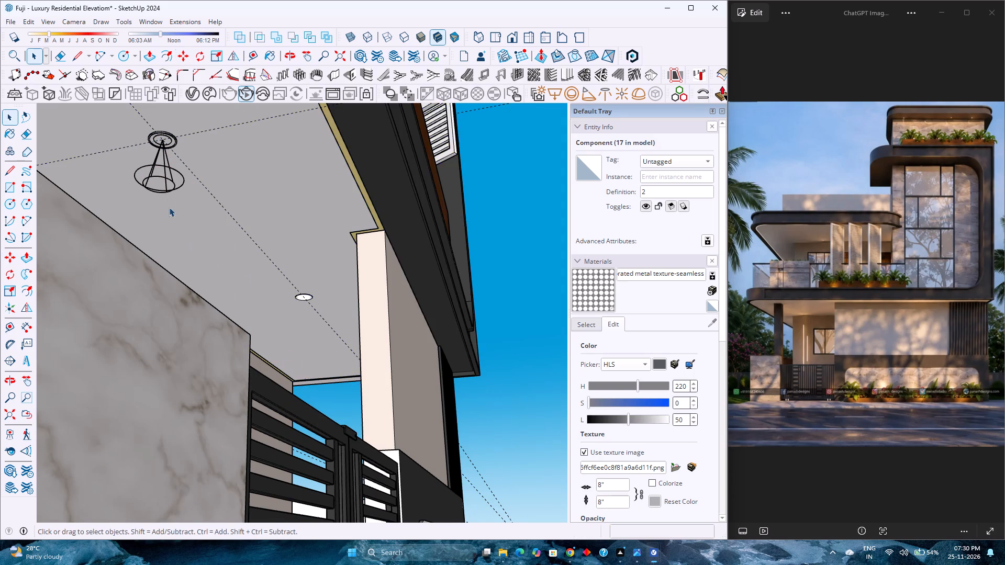
# Copy the same front spot light 16'6" along the red axis onto the farthest recessed circle of the front soffit.
pyautogui.scroll(1, 166, 188)
pyautogui.click(165, 140)
pyautogui.scroll(4, 165, 140)
pyautogui.press('m')
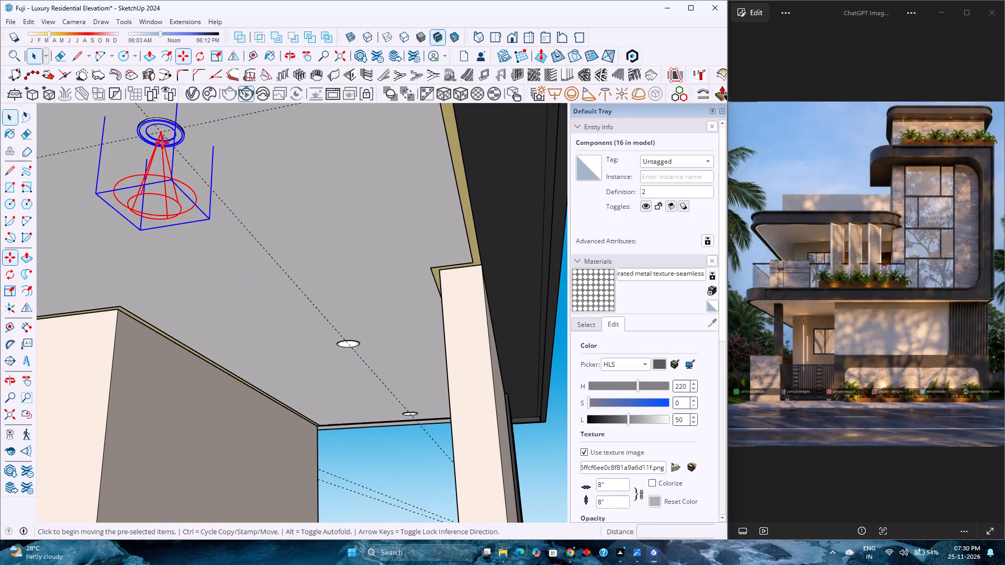
pyautogui.click(161, 132)
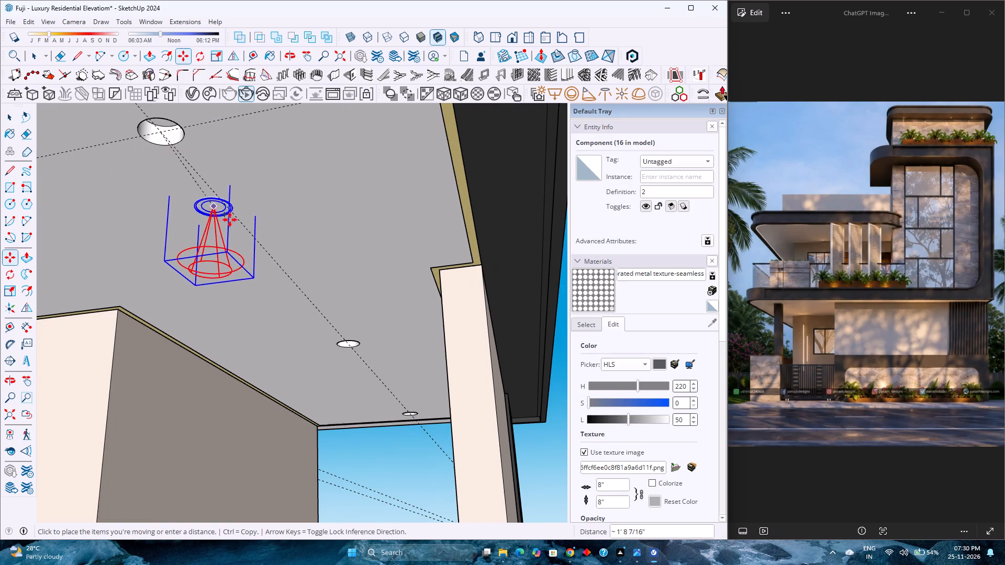
pyautogui.press('Right')
pyautogui.press('1')
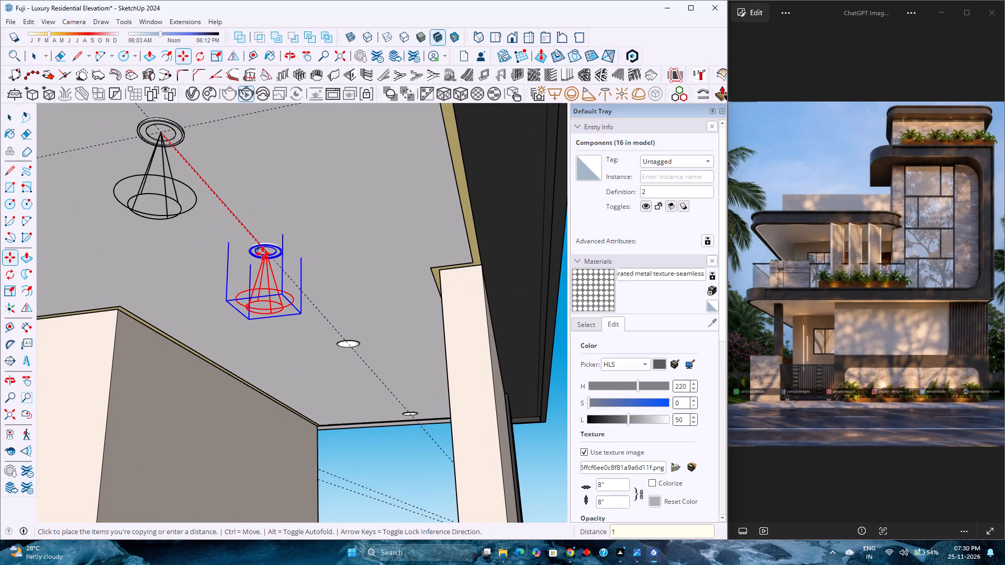
pyautogui.press('6')
pyautogui.press("'")
pyautogui.press('6')
pyautogui.press('Return')
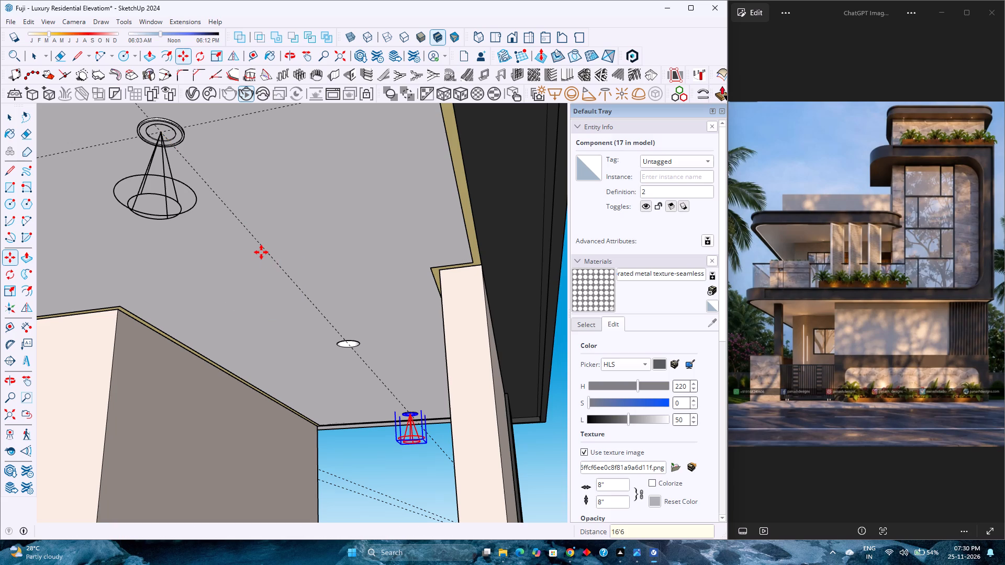
# Divide the copied spot light's distance by 2, adding a light on the middle recessed circle of the front soffit.
pyautogui.press('/')
pyautogui.press('2')
pyautogui.press('Return')
pyautogui.press('space')
pyautogui.scroll(-6, 253, 352)
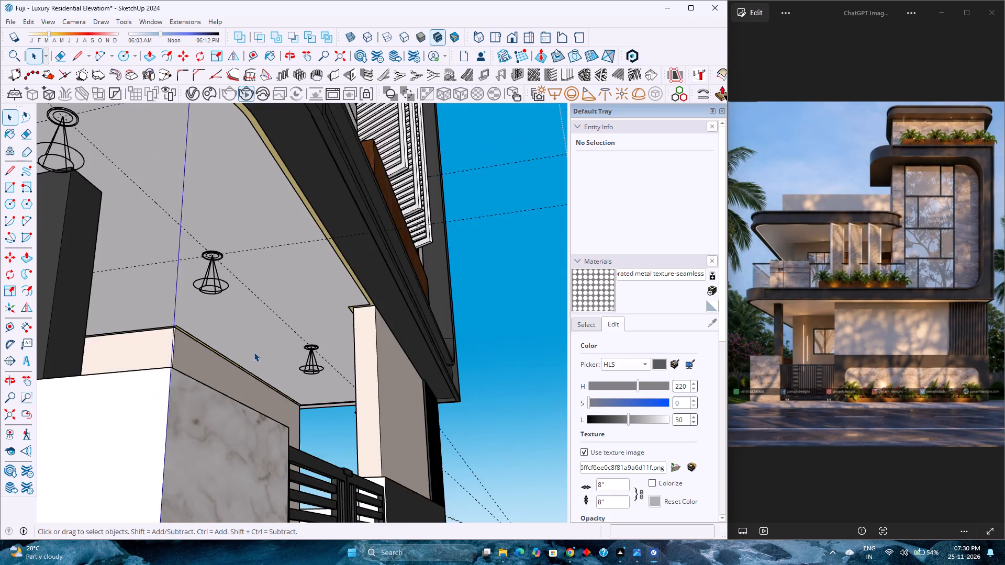
# Select all matching spot light components and move them 0.25" down from the soffit.
pyautogui.scroll(-2, 254, 352)
pyautogui.moveTo(258, 348); pyautogui.dragTo(252, 375, button='middle')
pyautogui.scroll(11, 110, 223)
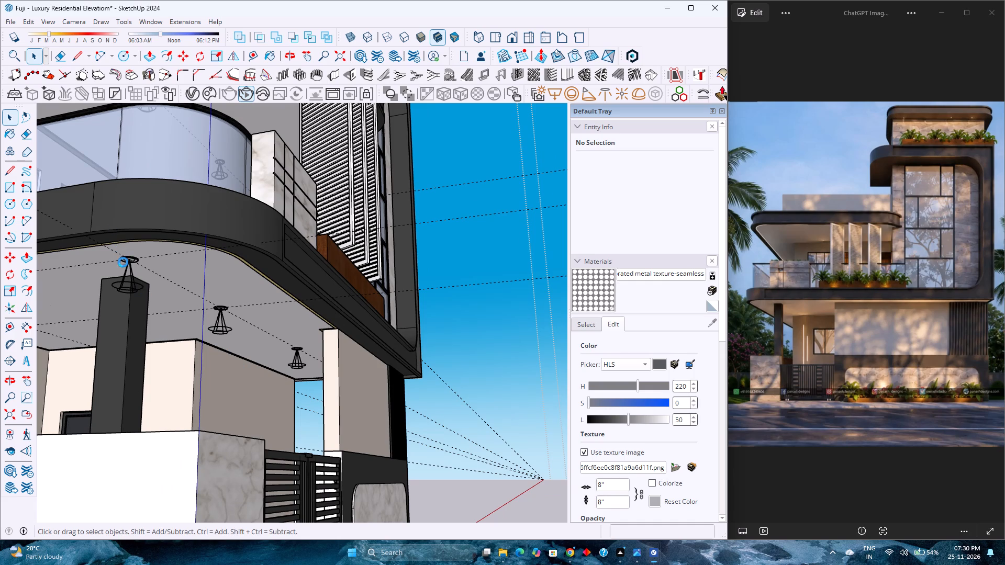
pyautogui.scroll(1, 123, 260)
pyautogui.scroll(-2, 123, 260)
pyautogui.scroll(3, 123, 263)
pyautogui.scroll(-4, 123, 263)
pyautogui.scroll(20, 123, 263)
pyautogui.scroll(1, 123, 263)
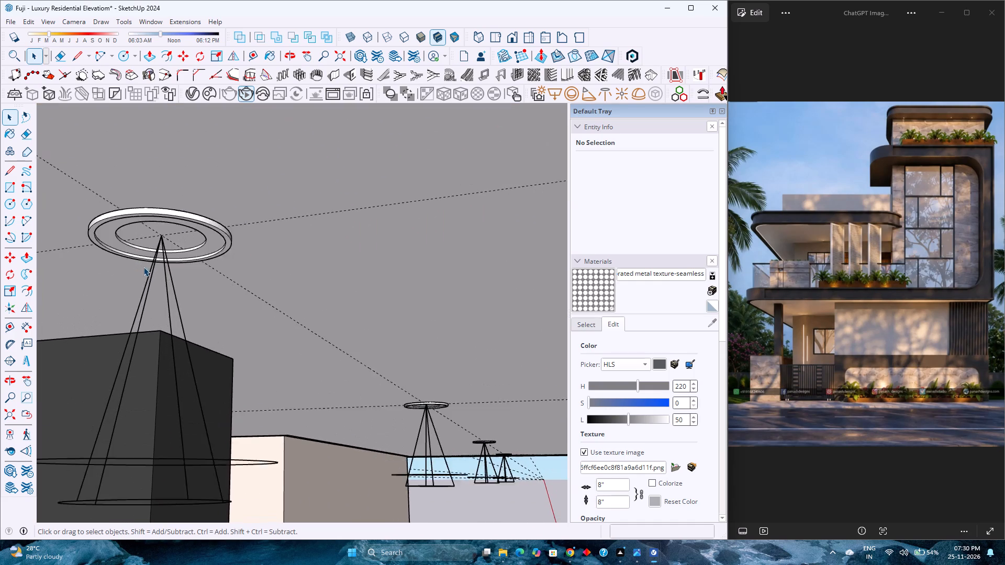
pyautogui.scroll(1, 143, 267)
pyautogui.click(204, 244)
pyautogui.rightClick(205, 244)
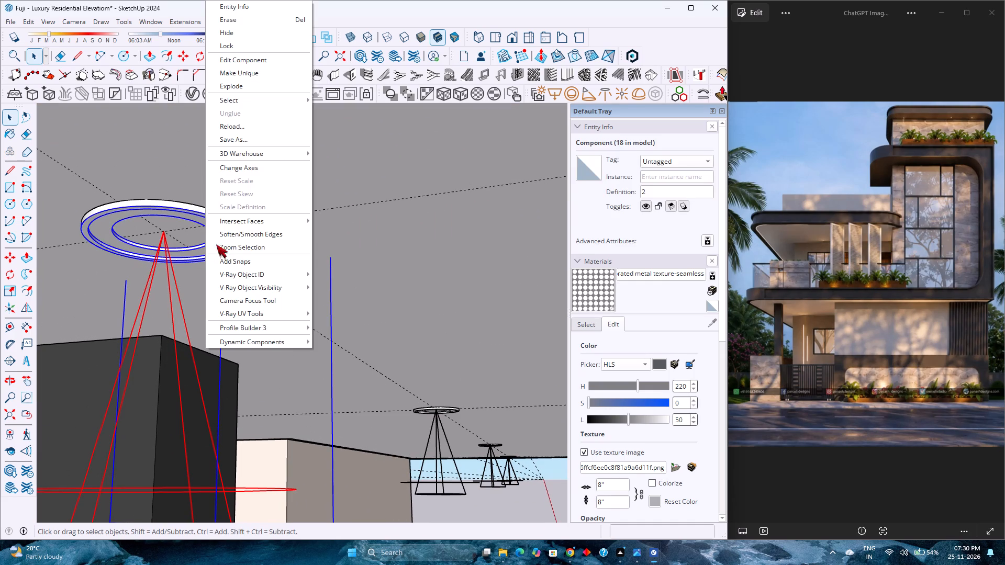
pyautogui.click(353, 113)
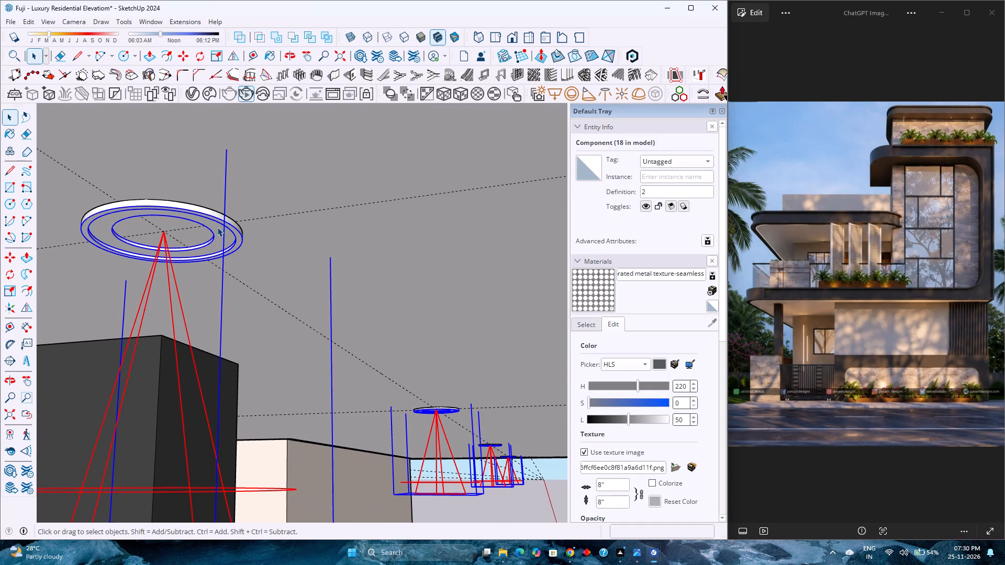
pyautogui.press('m')
pyautogui.scroll(5, 177, 225)
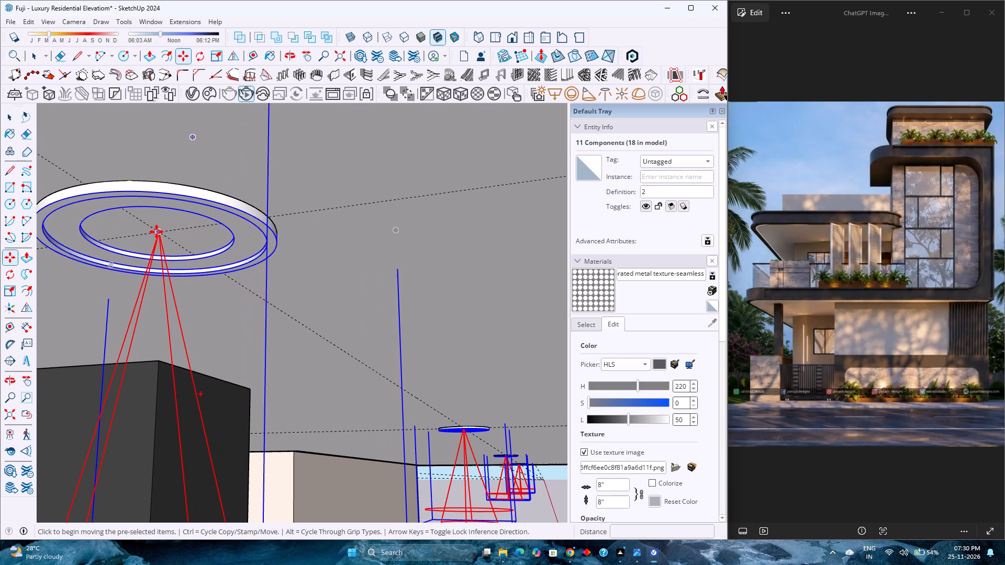
pyautogui.click(157, 232)
pyautogui.write('0.25')
pyautogui.press('Return')
pyautogui.scroll(-8, 158, 248)
pyautogui.press('space')
pyautogui.press('Escape')
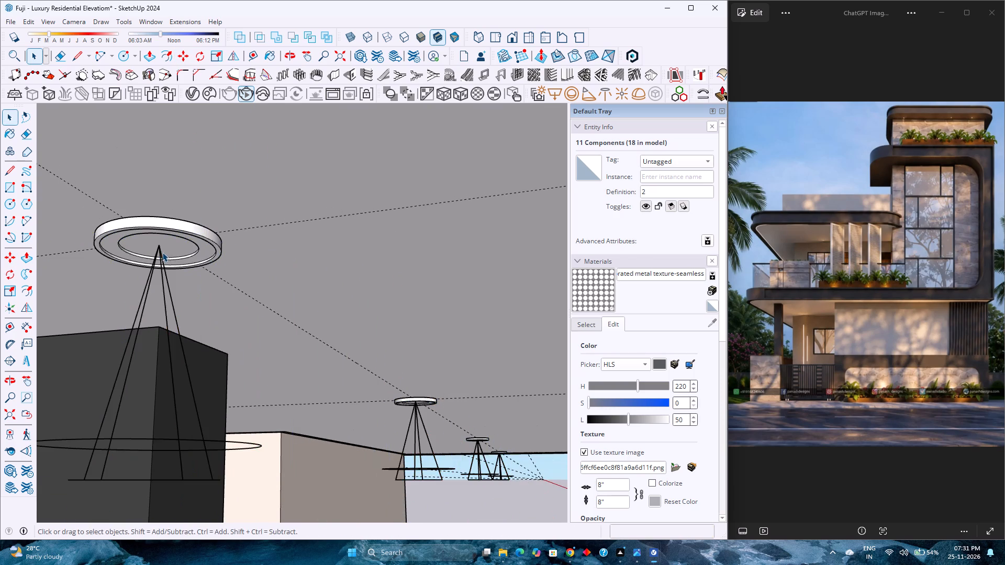
# Delete all the dashed guide lines from the model.
pyautogui.scroll(-20, 190, 267)
pyautogui.scroll(-1, 190, 267)
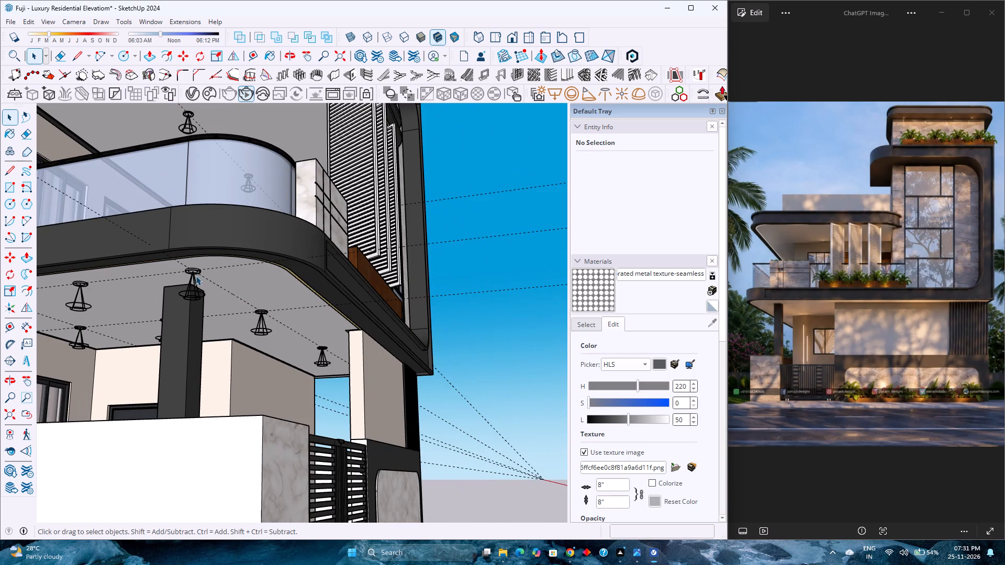
pyautogui.scroll(-3, 194, 275)
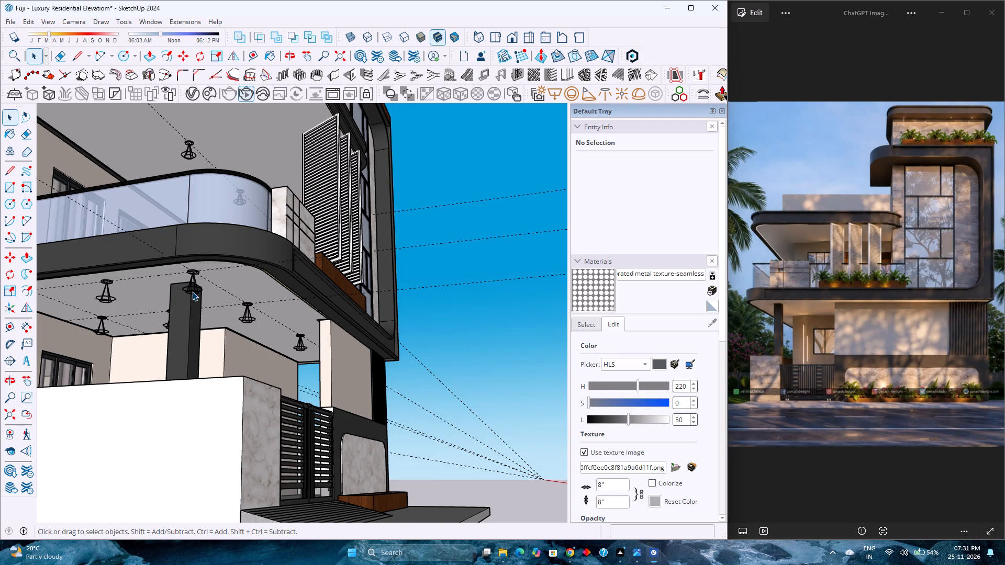
pyautogui.scroll(-8, 192, 291)
pyautogui.moveTo(333, 303); pyautogui.dragTo(307, 369, button='middle')
pyautogui.scroll(1, 300, 350)
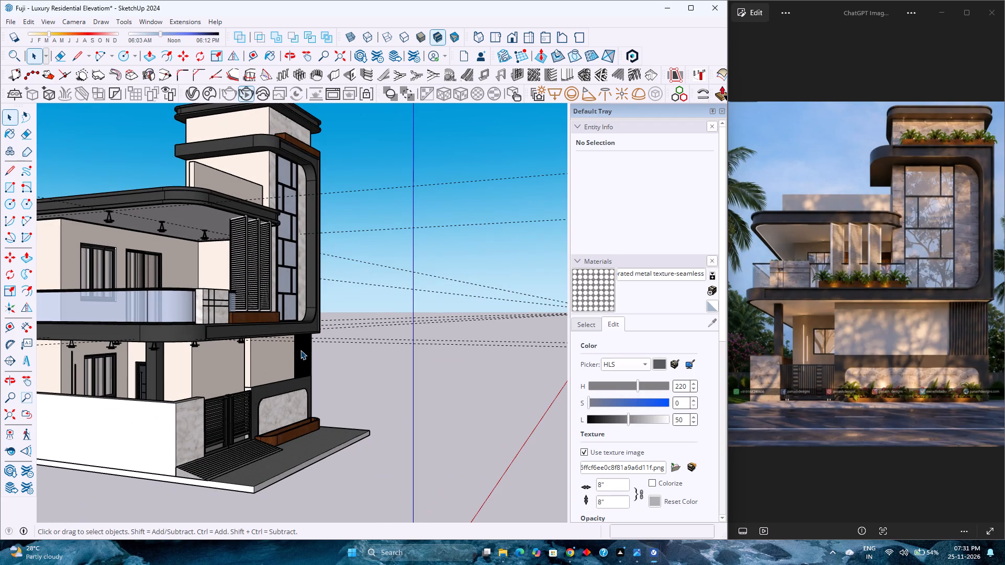
pyautogui.scroll(-1, 300, 349)
pyautogui.scroll(1, 300, 349)
pyautogui.scroll(-3, 300, 349)
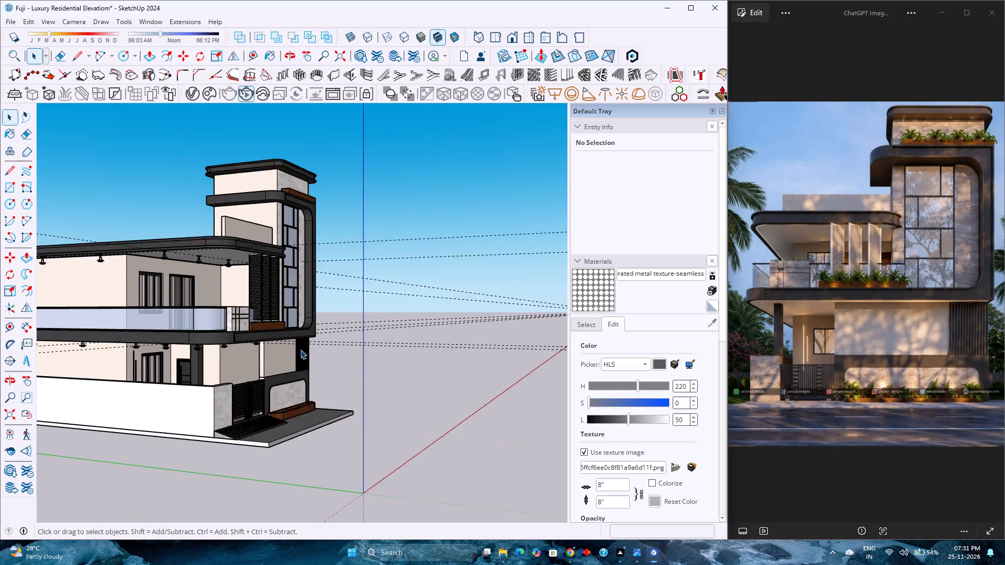
pyautogui.scroll(3, 300, 349)
pyautogui.scroll(-5, 300, 349)
pyautogui.moveTo(336, 359); pyautogui.dragTo(131, 436, button='middle')
pyautogui.middleClick(131, 436)
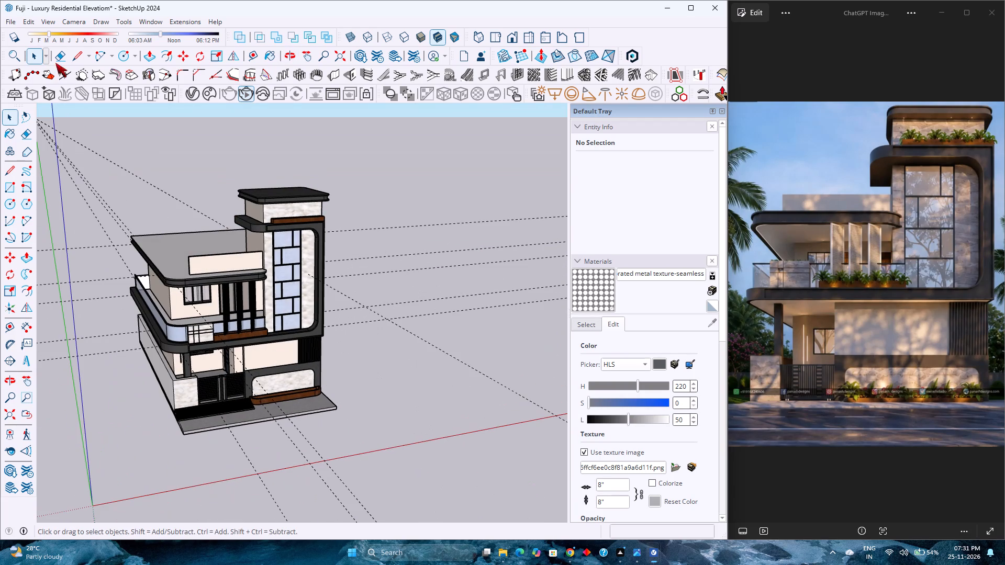
pyautogui.click(30, 24)
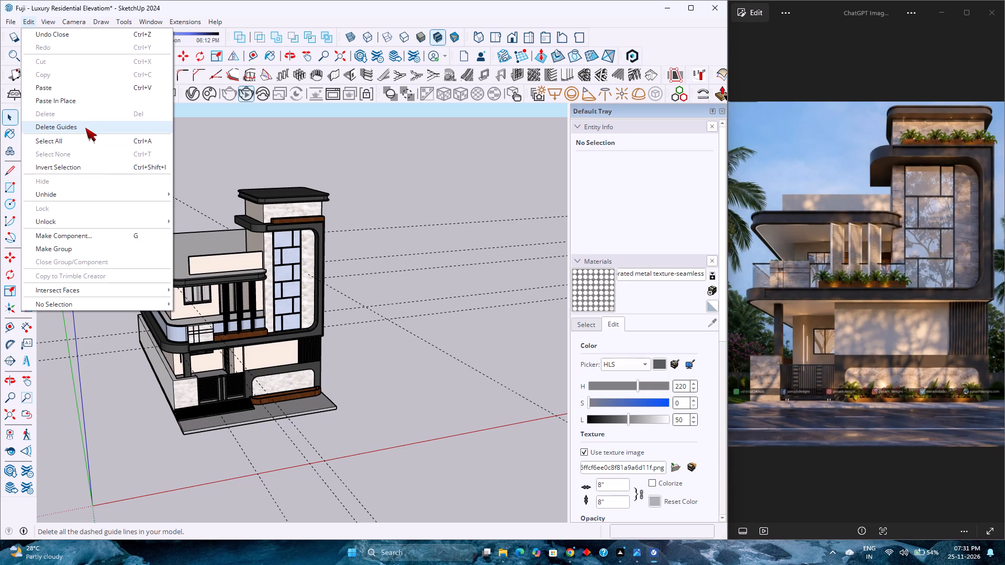
pyautogui.click(85, 128)
# Set the camera to the standard front view of the house.
pyautogui.scroll(-2, 329, 416)
pyautogui.scroll(2, 329, 416)
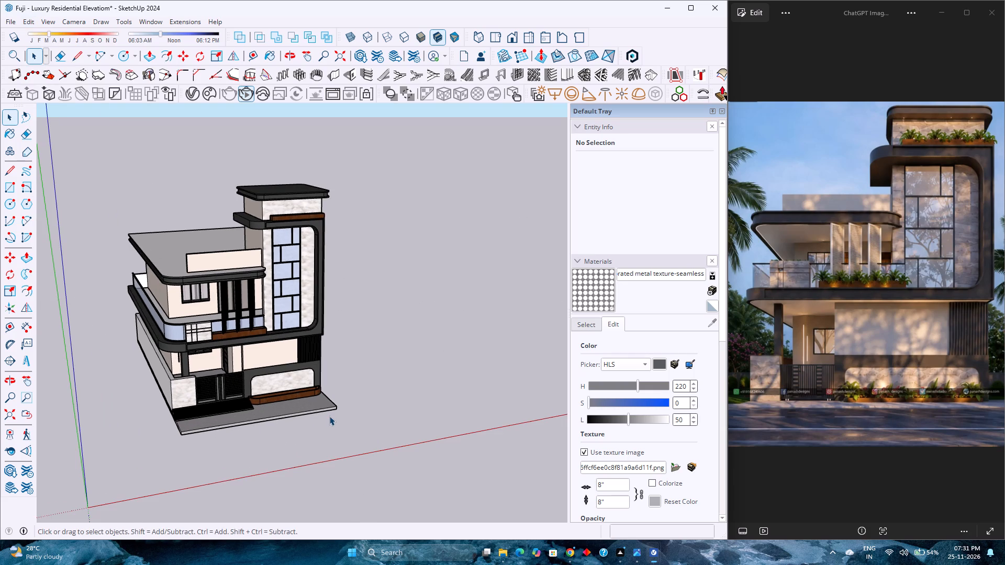
pyautogui.scroll(-2, 329, 416)
pyautogui.scroll(3, 329, 416)
pyautogui.scroll(-3, 329, 416)
pyautogui.scroll(3, 329, 416)
pyautogui.scroll(-4, 329, 416)
pyautogui.scroll(3, 329, 416)
pyautogui.scroll(-2, 329, 416)
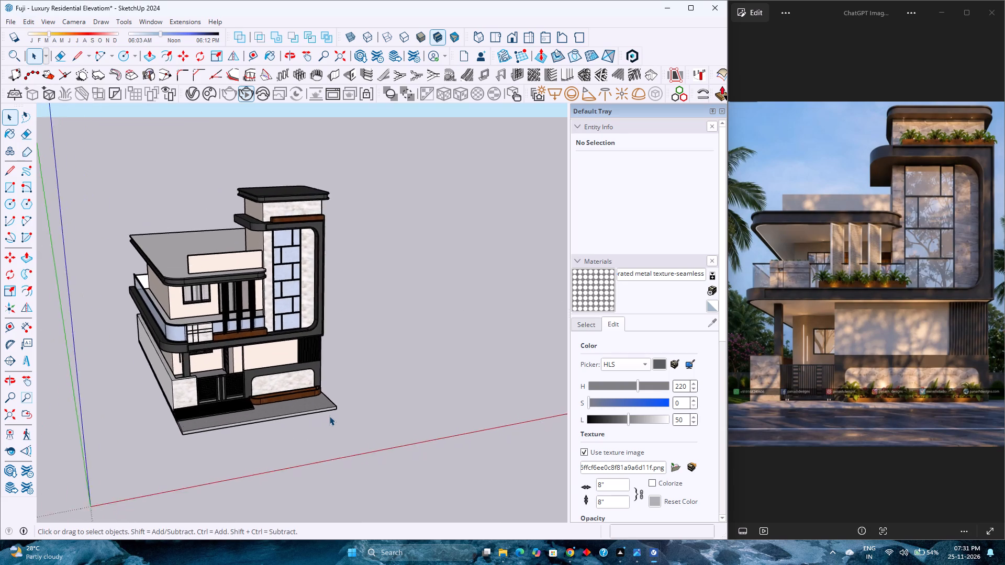
pyautogui.scroll(2, 329, 416)
pyautogui.scroll(-3, 329, 416)
pyautogui.scroll(3, 329, 416)
pyautogui.scroll(-4, 329, 420)
pyautogui.click(507, 41)
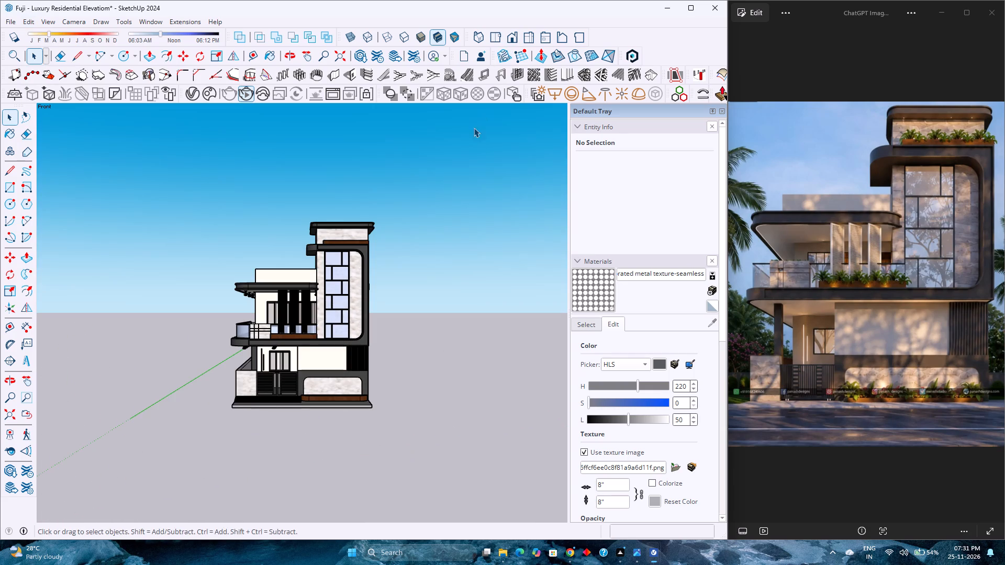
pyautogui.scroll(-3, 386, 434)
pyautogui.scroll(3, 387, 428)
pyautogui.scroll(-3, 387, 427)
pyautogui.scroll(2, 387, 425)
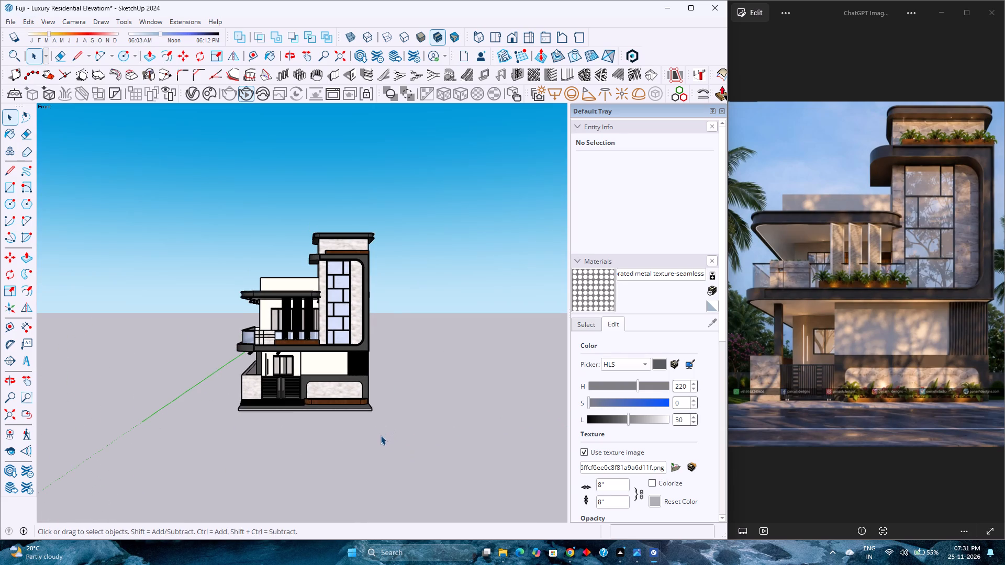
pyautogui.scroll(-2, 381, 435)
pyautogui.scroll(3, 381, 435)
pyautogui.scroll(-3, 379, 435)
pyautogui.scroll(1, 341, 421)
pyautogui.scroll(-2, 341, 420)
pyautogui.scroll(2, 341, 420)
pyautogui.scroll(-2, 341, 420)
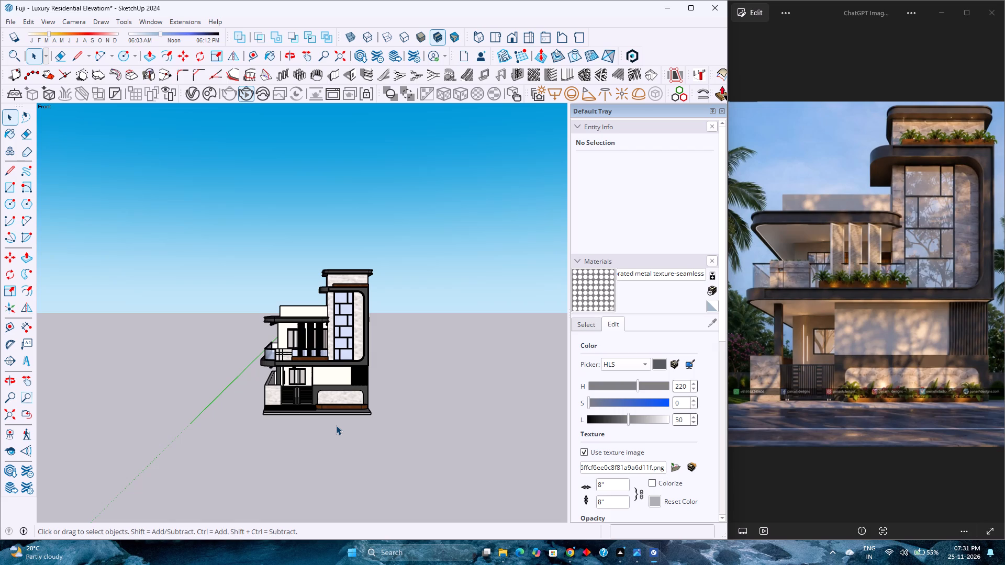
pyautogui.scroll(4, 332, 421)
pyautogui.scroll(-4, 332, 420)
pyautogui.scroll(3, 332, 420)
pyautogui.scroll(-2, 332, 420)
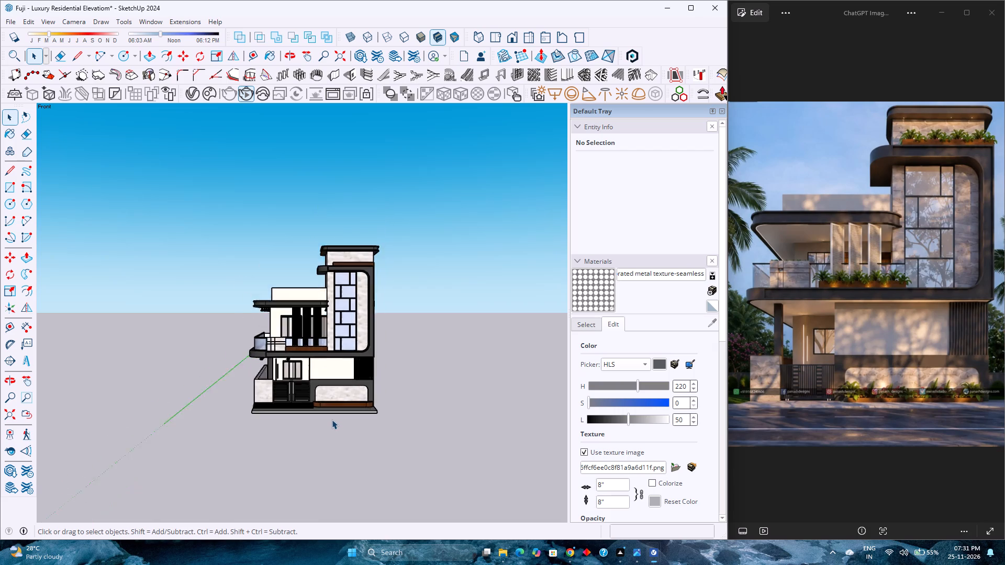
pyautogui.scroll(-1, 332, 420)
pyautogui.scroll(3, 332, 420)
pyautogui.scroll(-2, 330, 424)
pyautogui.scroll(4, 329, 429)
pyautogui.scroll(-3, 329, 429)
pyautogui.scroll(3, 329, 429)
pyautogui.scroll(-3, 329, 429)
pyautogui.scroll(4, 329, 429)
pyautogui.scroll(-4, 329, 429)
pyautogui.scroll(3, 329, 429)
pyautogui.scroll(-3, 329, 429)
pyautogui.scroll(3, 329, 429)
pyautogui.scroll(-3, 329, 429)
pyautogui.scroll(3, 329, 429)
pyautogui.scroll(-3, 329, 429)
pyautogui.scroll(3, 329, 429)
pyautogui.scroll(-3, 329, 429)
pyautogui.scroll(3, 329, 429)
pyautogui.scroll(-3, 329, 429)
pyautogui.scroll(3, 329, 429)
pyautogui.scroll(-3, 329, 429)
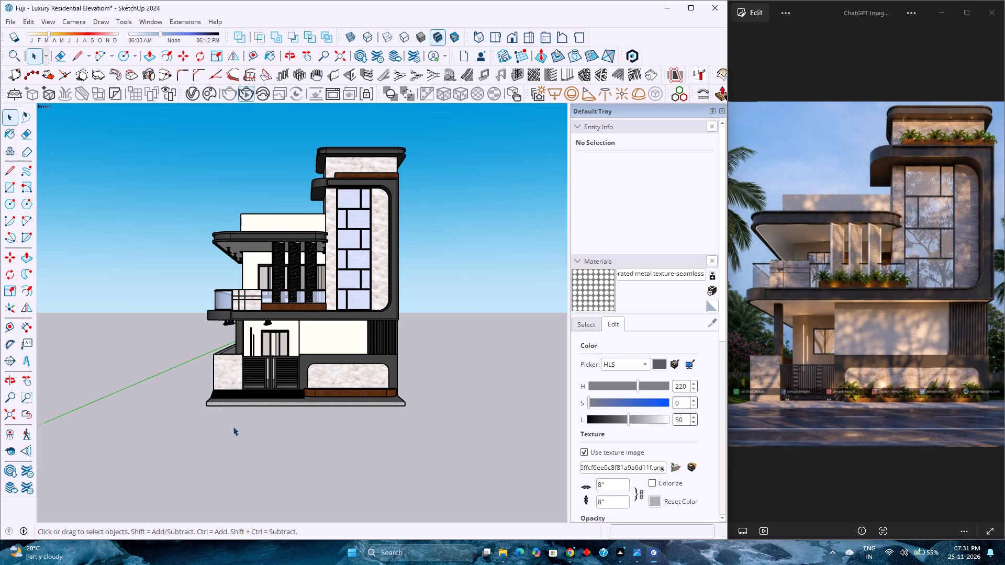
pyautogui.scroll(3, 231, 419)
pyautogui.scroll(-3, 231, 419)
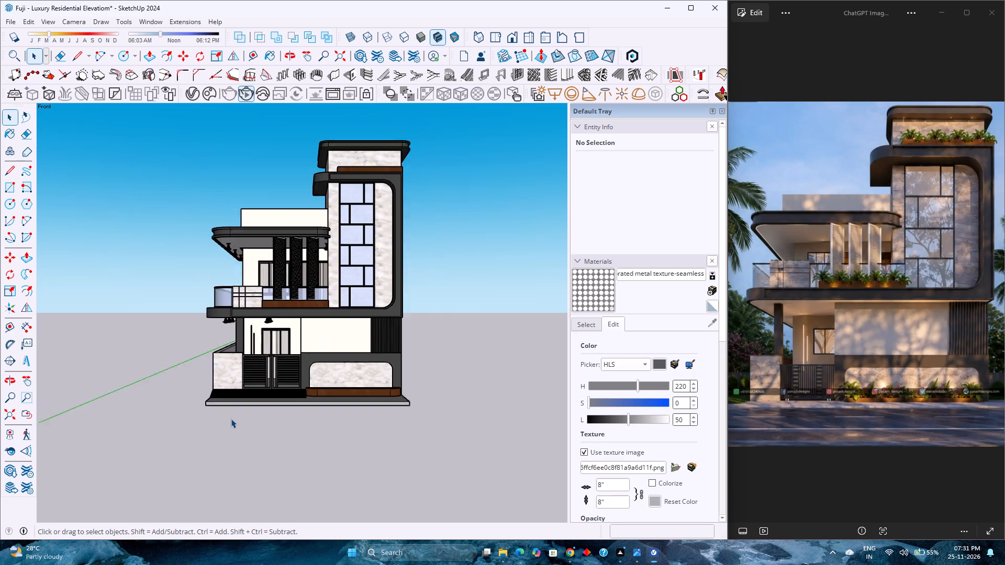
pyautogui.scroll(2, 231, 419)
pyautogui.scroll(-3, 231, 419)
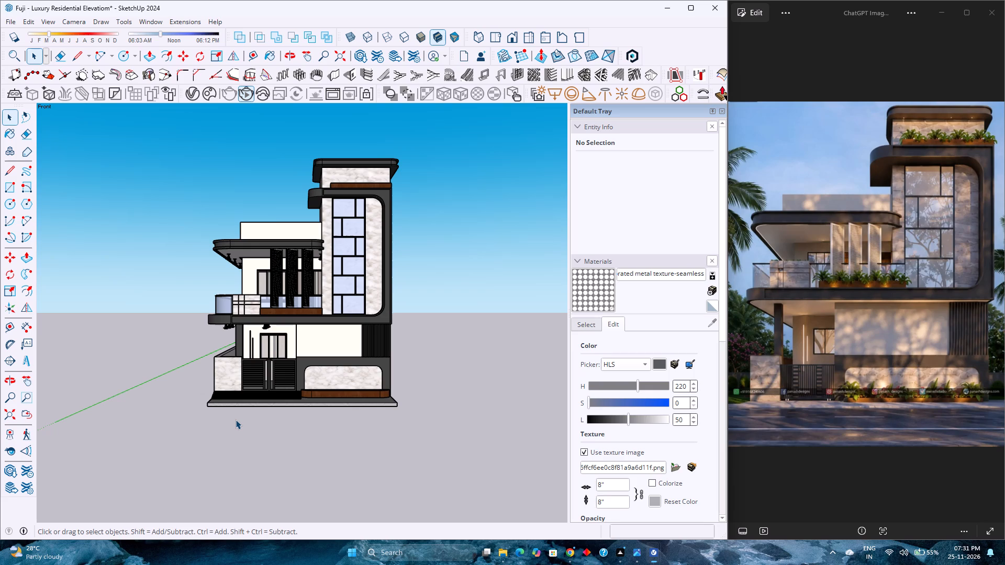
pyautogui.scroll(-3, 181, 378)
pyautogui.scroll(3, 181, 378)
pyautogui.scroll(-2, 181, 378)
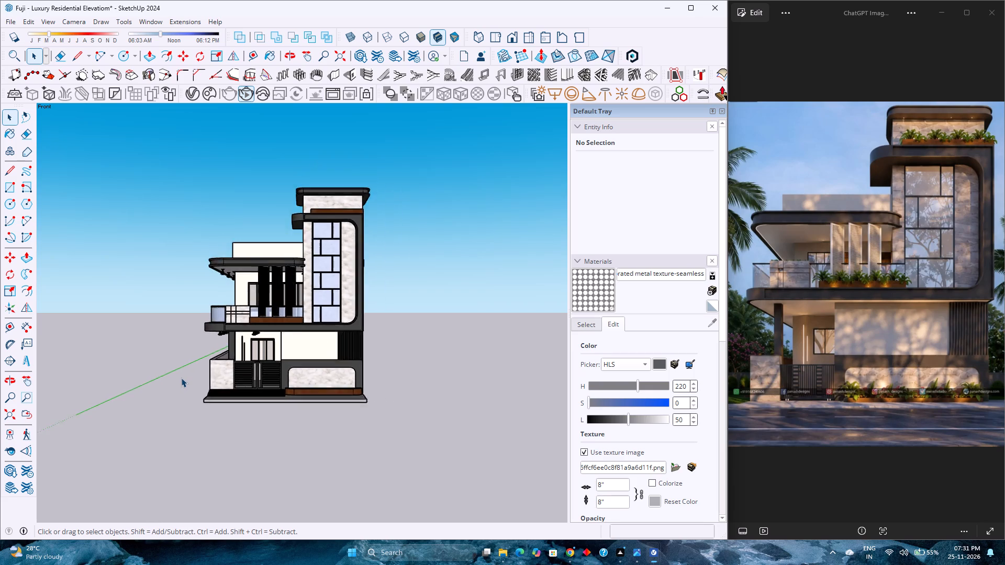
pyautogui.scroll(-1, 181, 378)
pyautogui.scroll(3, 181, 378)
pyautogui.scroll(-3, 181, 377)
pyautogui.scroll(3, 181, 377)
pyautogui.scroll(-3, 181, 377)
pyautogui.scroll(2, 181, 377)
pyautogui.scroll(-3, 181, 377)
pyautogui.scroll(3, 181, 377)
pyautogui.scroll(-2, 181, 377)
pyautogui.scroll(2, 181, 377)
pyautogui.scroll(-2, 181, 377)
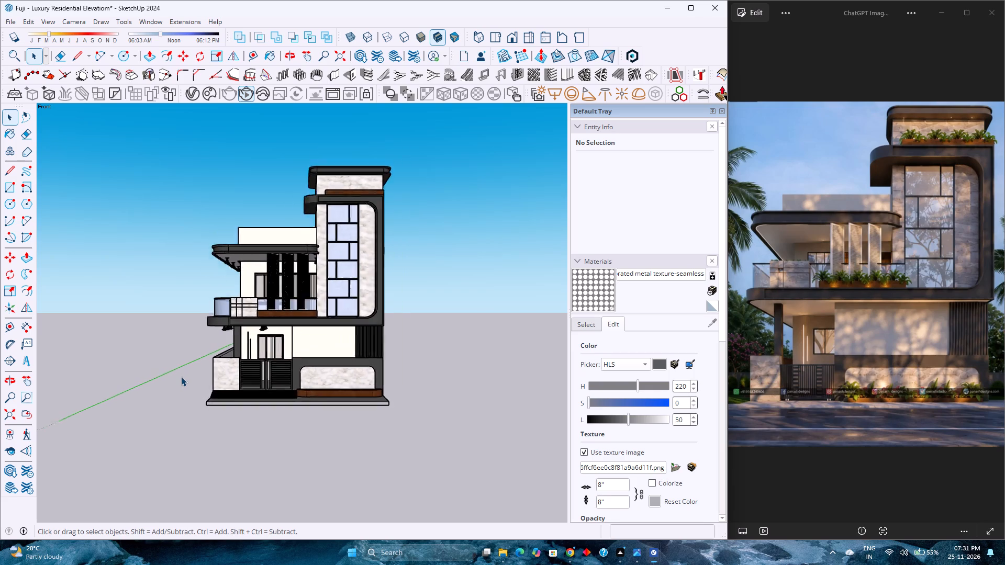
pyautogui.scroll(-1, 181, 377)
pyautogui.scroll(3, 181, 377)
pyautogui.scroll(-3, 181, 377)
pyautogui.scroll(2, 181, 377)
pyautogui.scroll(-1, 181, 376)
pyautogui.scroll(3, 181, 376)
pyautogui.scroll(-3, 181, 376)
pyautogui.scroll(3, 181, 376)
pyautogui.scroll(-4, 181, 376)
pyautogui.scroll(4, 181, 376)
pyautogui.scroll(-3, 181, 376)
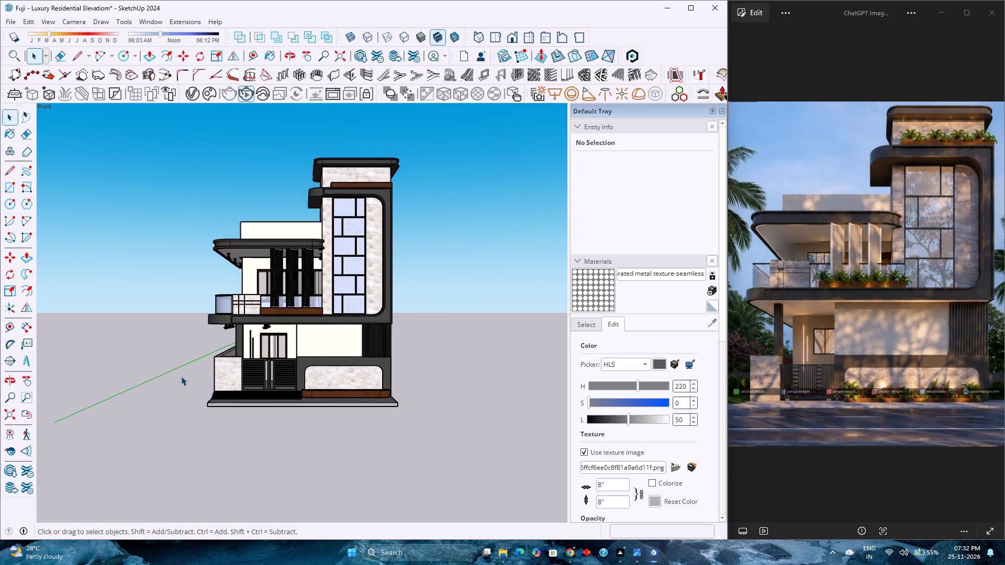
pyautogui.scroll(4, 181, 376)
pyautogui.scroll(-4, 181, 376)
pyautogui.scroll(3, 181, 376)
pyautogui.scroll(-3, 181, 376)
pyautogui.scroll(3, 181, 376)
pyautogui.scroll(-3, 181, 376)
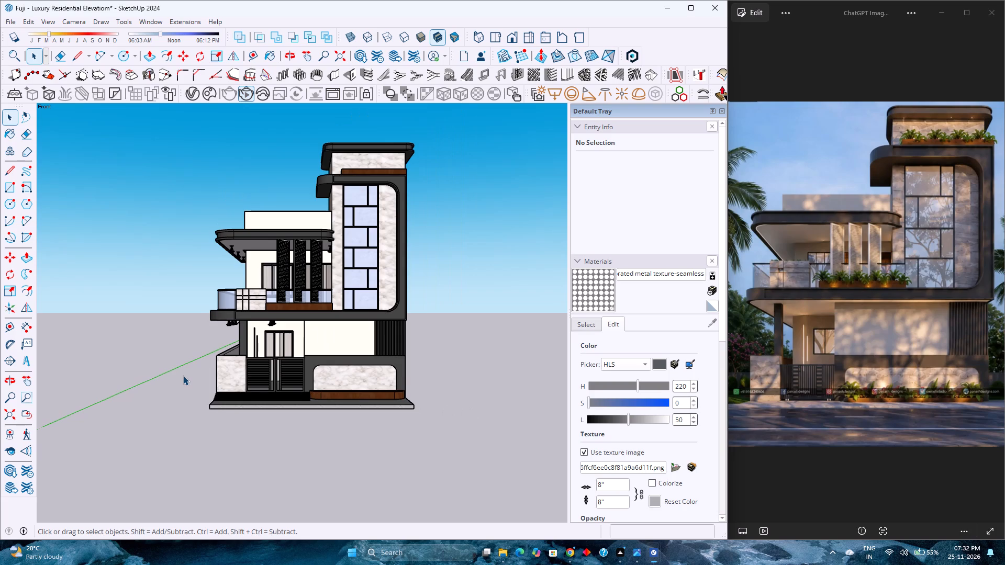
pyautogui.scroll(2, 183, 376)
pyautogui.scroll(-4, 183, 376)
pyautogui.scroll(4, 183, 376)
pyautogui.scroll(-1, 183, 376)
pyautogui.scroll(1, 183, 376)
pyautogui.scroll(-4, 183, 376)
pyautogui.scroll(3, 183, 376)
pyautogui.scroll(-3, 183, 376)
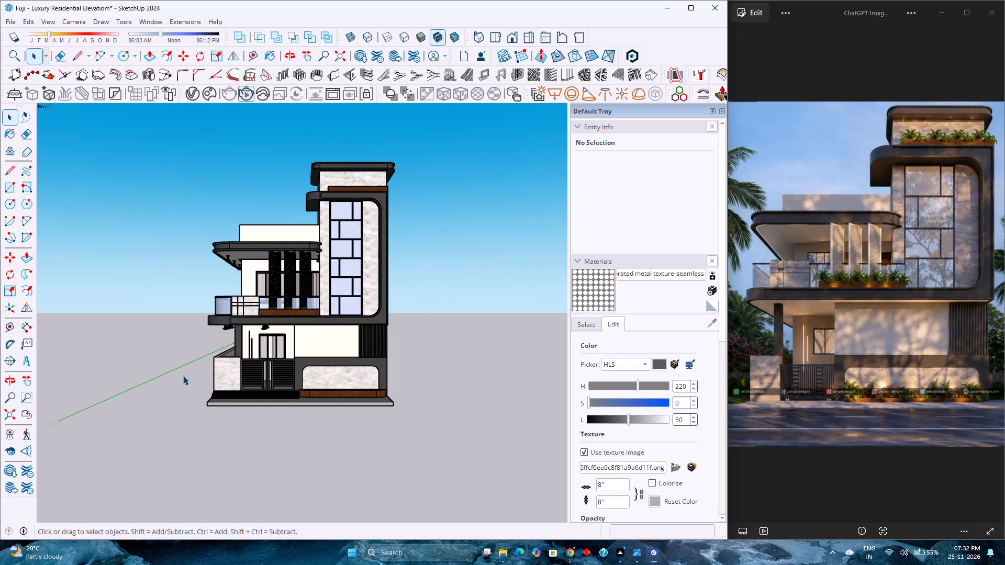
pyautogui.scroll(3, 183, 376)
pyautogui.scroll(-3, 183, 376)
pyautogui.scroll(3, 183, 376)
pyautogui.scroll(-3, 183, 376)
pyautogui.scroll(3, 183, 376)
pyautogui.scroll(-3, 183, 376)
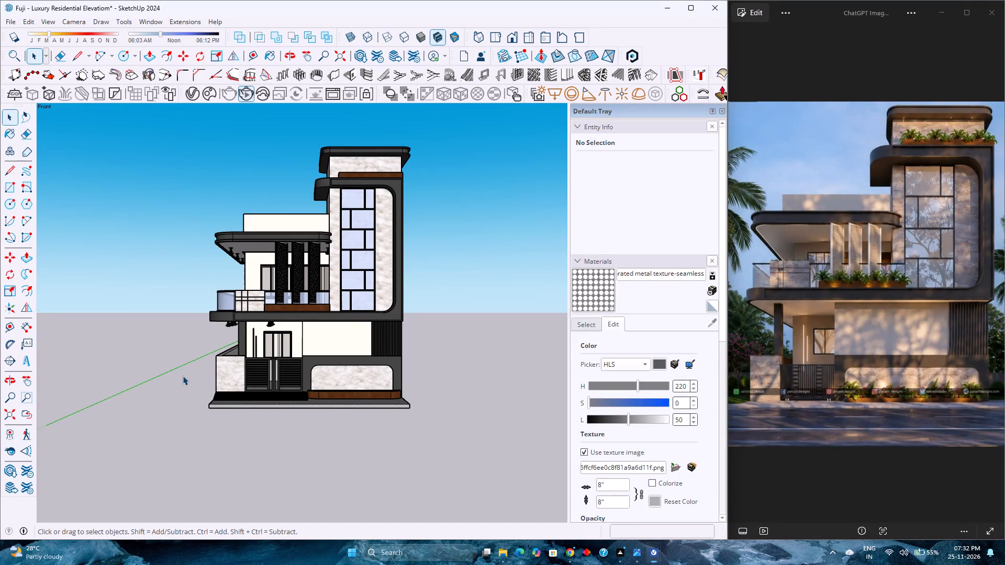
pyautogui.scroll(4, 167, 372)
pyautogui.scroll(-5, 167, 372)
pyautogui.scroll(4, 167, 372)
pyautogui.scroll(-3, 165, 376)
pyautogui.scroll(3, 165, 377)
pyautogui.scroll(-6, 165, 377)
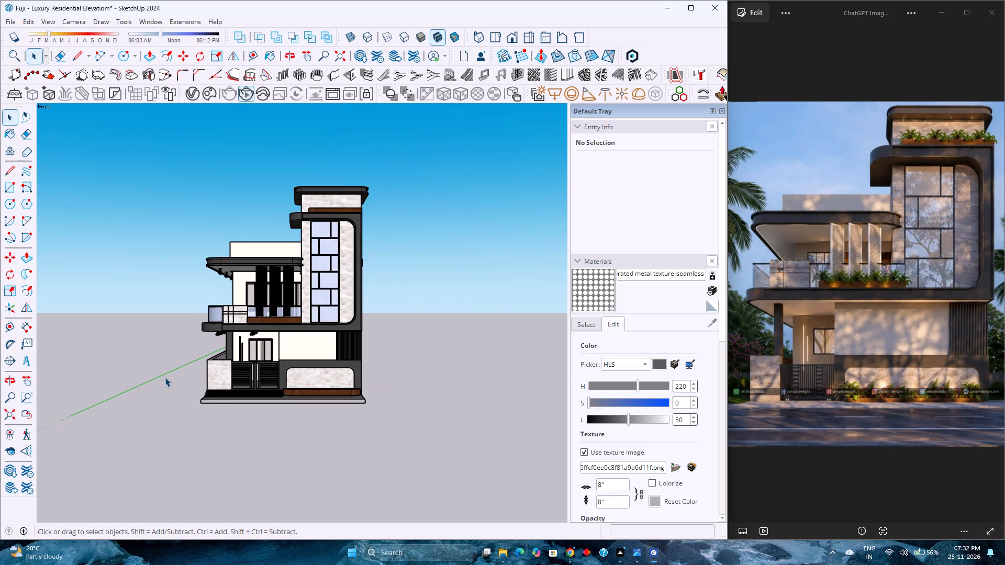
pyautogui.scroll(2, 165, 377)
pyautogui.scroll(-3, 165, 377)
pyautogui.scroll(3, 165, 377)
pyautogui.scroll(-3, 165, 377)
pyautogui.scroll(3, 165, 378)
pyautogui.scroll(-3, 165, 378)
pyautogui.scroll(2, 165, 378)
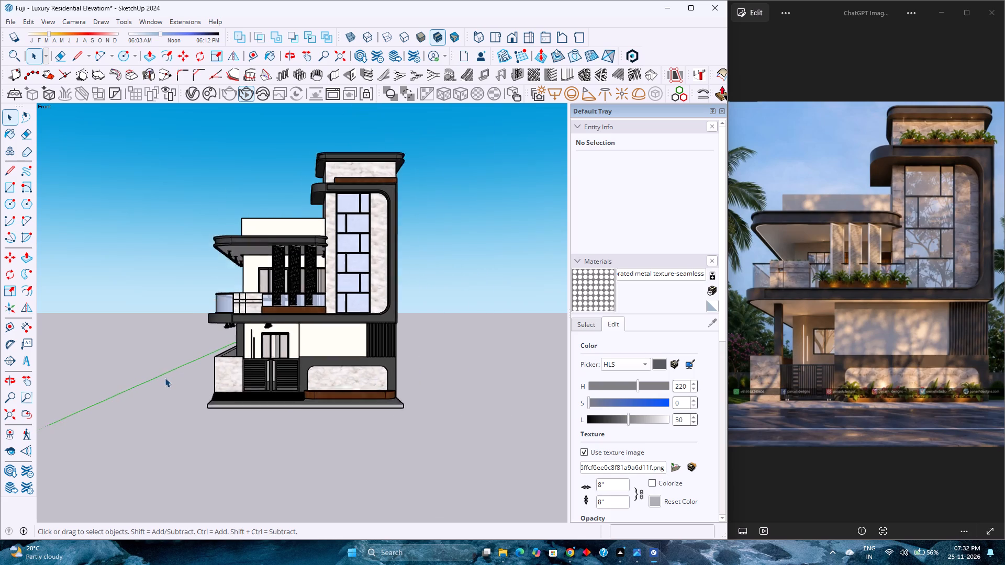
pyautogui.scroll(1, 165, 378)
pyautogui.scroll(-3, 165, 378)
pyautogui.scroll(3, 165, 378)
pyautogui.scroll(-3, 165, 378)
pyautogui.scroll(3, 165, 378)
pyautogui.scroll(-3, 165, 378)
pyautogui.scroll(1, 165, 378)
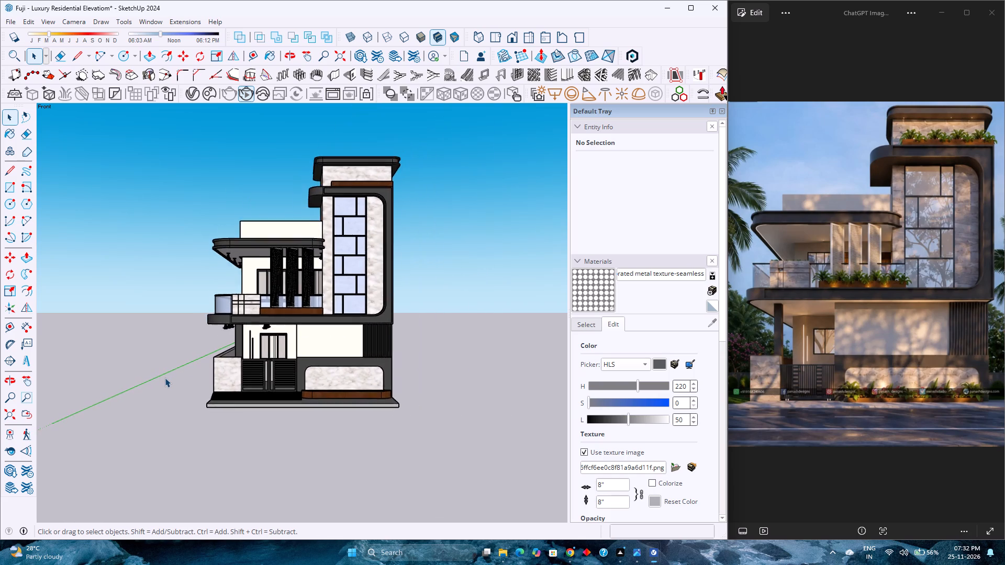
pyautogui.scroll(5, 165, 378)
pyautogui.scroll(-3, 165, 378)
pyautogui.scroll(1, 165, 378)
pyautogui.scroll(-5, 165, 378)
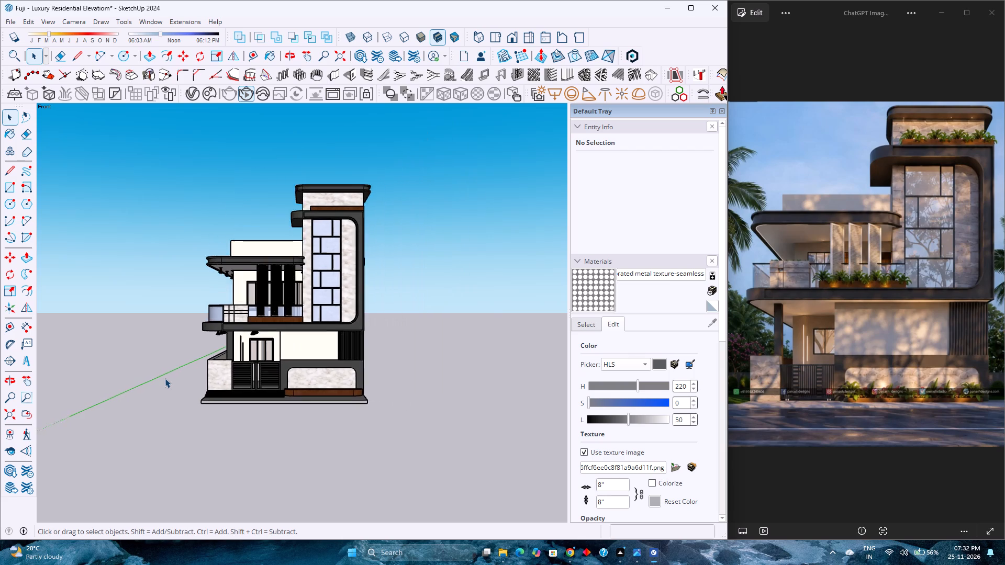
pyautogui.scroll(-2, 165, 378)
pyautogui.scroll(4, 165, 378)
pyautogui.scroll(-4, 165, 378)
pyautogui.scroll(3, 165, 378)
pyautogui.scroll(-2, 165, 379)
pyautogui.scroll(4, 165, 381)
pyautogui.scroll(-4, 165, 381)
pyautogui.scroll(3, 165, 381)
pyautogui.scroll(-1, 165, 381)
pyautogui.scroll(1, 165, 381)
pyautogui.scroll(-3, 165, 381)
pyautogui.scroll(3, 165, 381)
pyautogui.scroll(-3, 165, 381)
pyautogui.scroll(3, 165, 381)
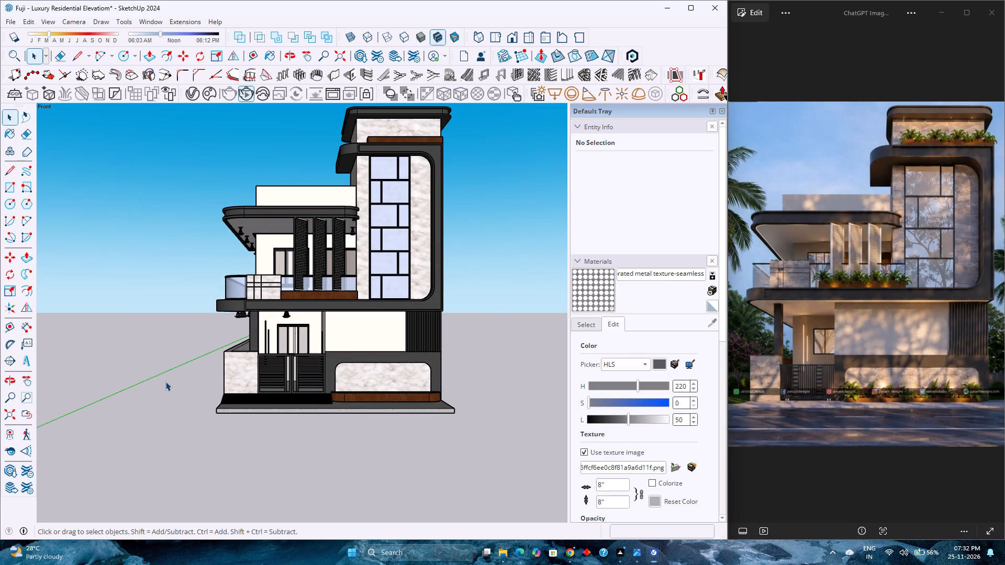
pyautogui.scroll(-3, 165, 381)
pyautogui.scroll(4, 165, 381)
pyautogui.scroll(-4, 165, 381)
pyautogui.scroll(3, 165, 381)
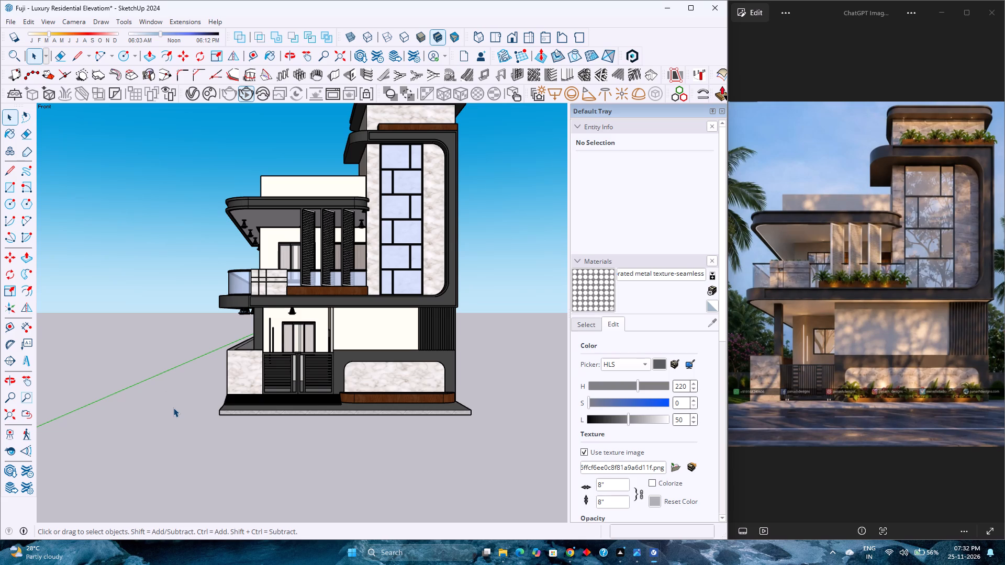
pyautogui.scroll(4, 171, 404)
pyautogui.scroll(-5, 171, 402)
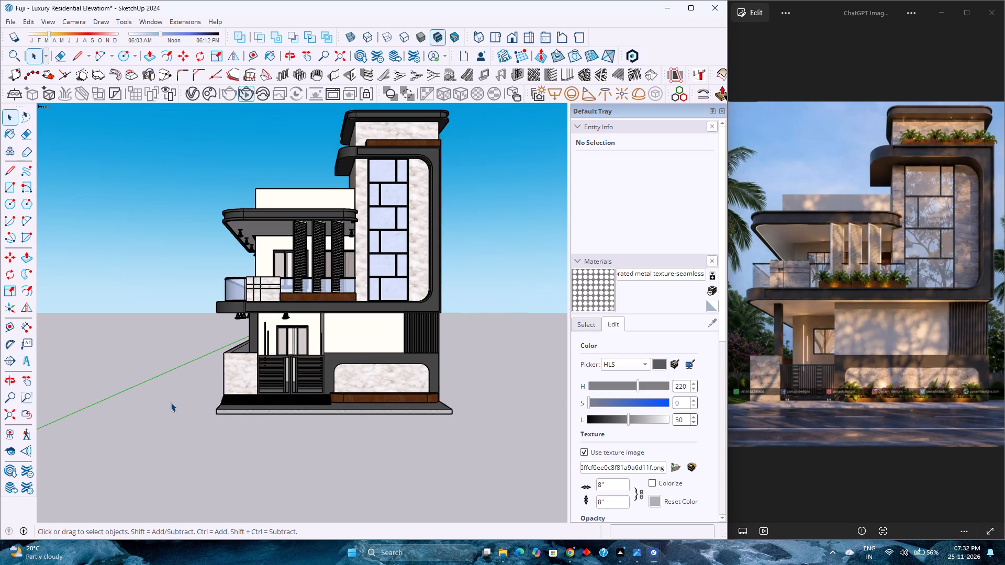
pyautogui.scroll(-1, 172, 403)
# Set the V-Ray Spot Light's intensity units to Radiant power (W).
pyautogui.click(193, 95)
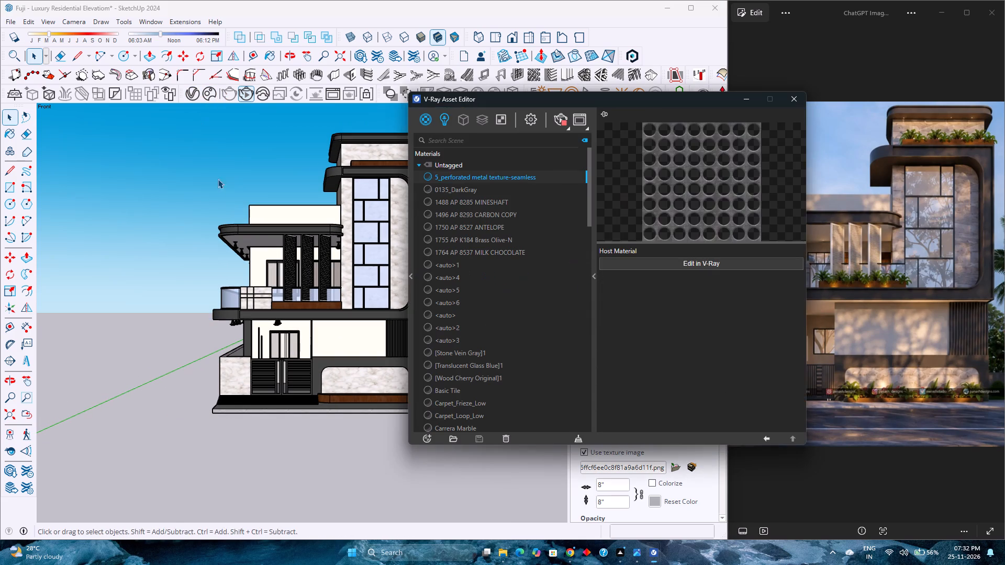
pyautogui.click(439, 121)
pyautogui.click(473, 177)
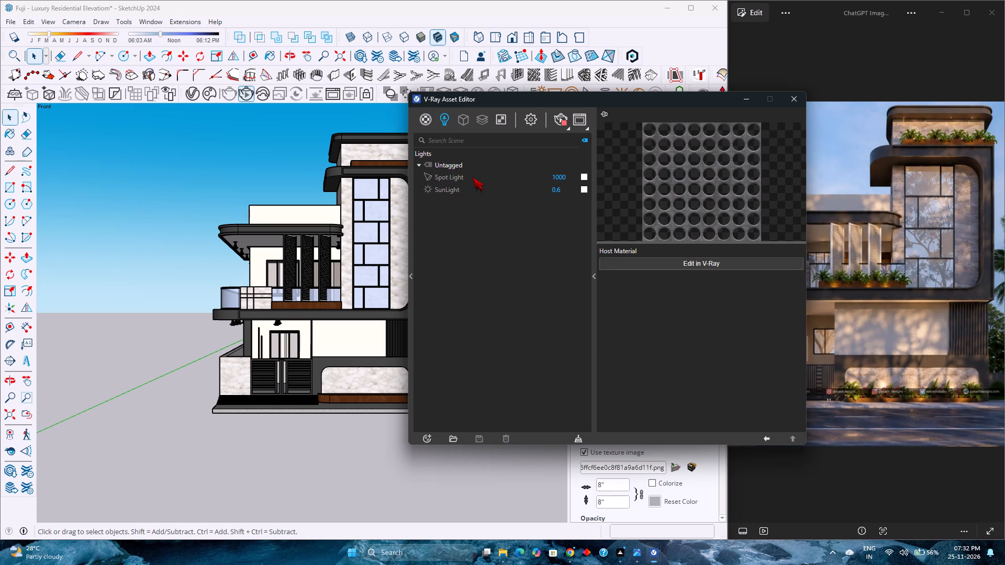
pyautogui.click(704, 308)
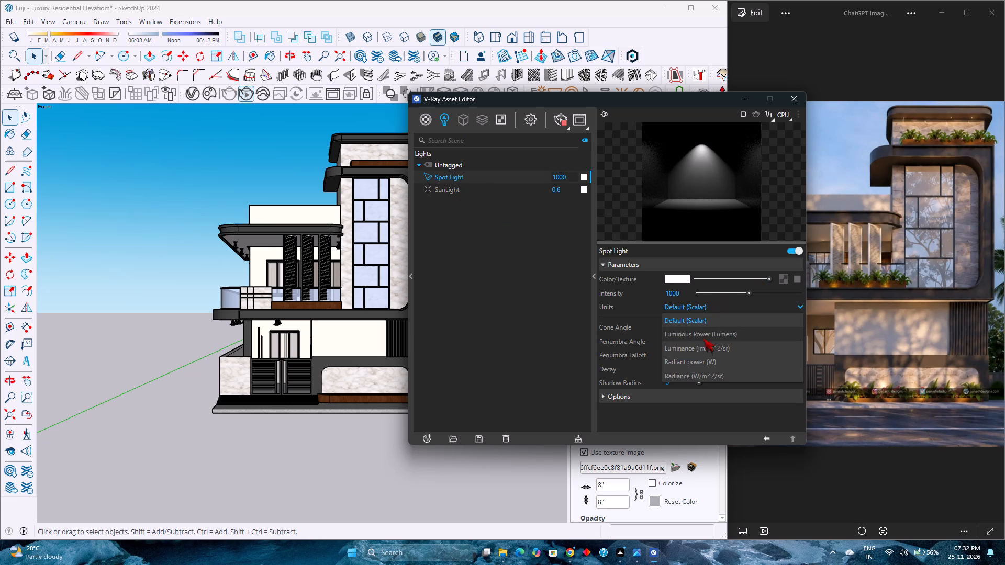
pyautogui.click(703, 358)
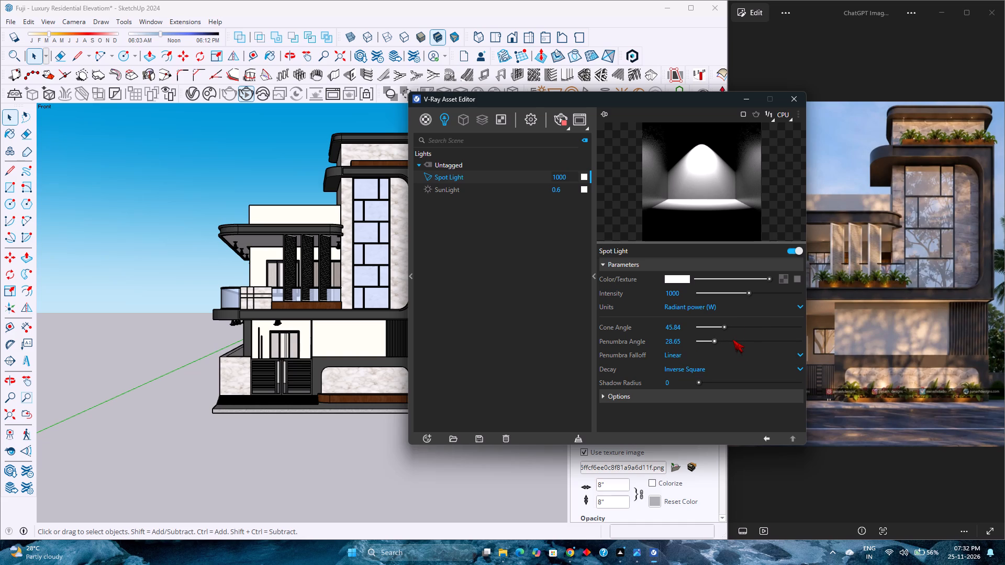
# Set the Spot Light's penumbra falloff to Smooth Cubic and compare decay options, choosing Inverse Cube.
pyautogui.click(722, 355)
pyautogui.click(717, 379)
pyautogui.click(719, 369)
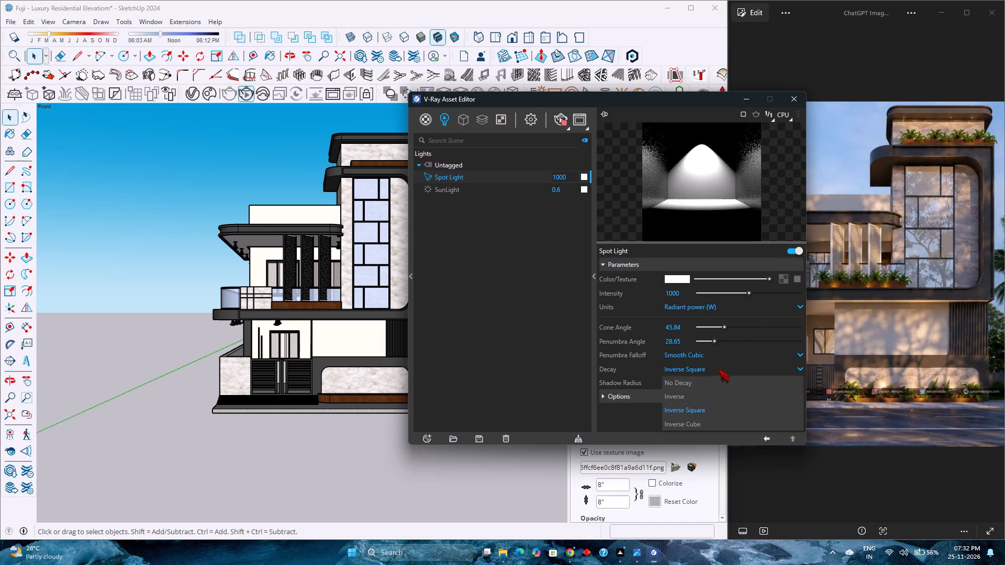
pyautogui.click(712, 421)
pyautogui.click(712, 366)
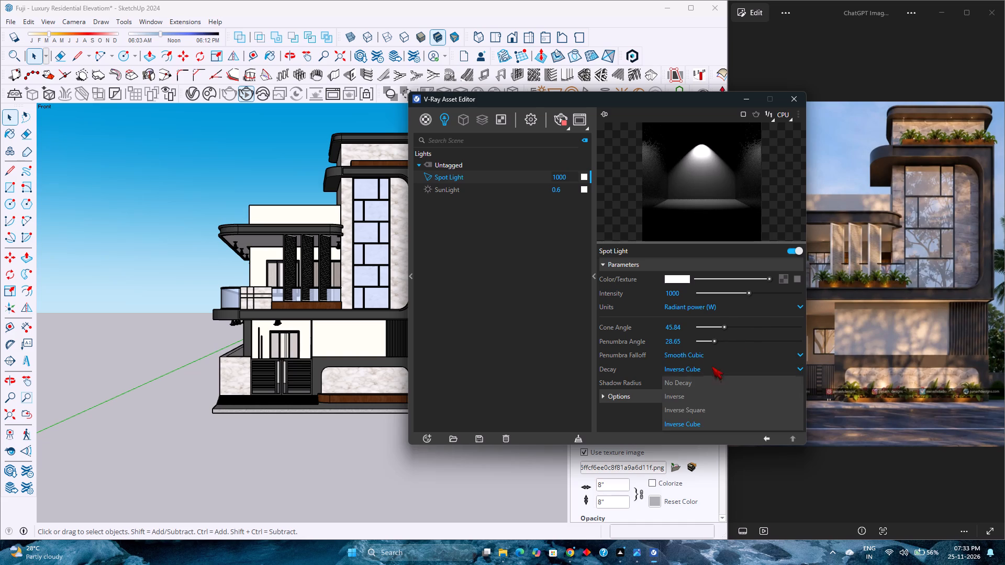
pyautogui.click(706, 409)
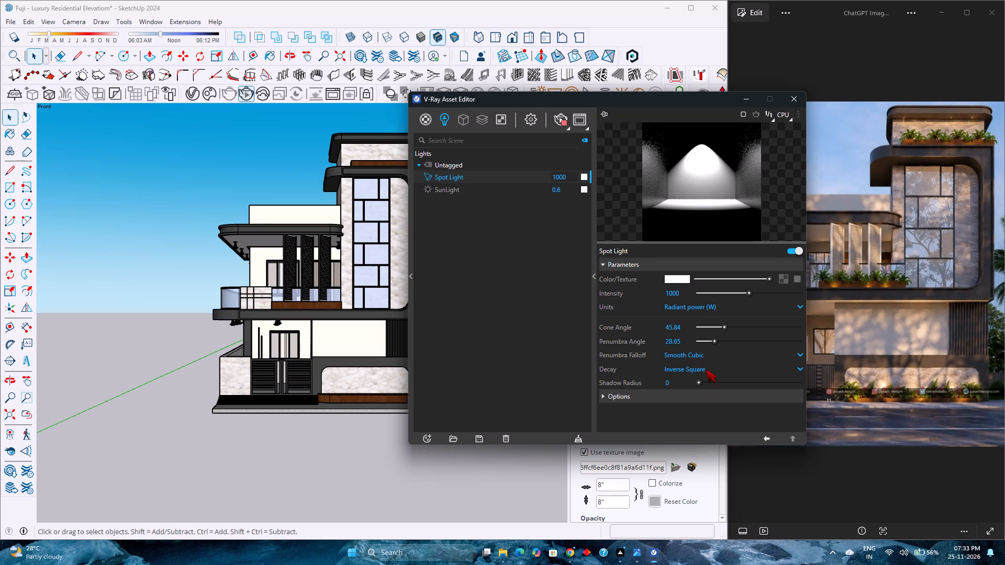
pyautogui.click(706, 369)
pyautogui.click(708, 424)
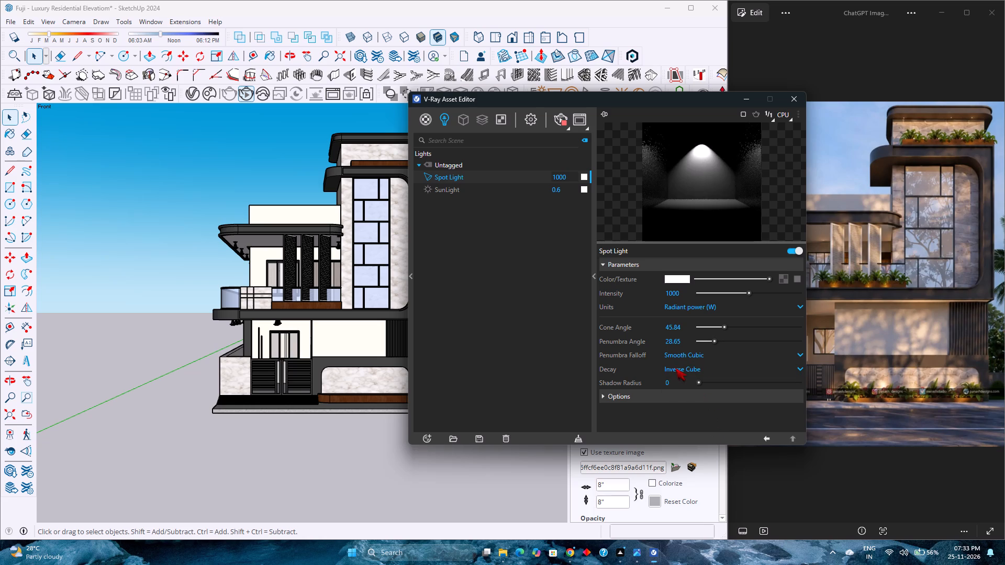
# Narrow the Spot Light's cone angle to about 15 degrees and set its penumbra angle to 90.
pyautogui.moveTo(726, 329); pyautogui.dragTo(732, 329)
pyautogui.moveTo(732, 329); pyautogui.dragTo(709, 334)
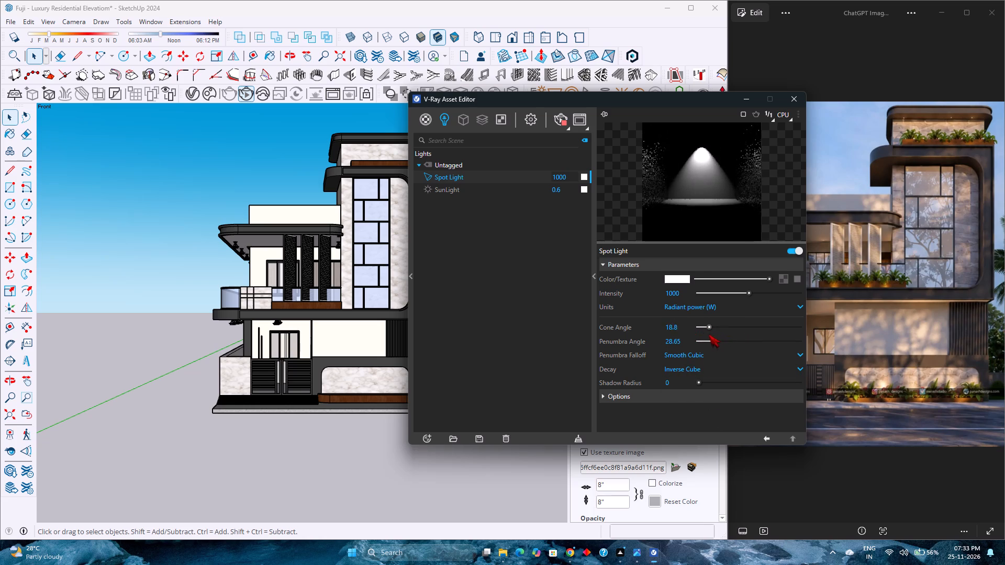
pyautogui.moveTo(709, 334); pyautogui.dragTo(707, 335)
pyautogui.moveTo(716, 341); pyautogui.dragTo(748, 342)
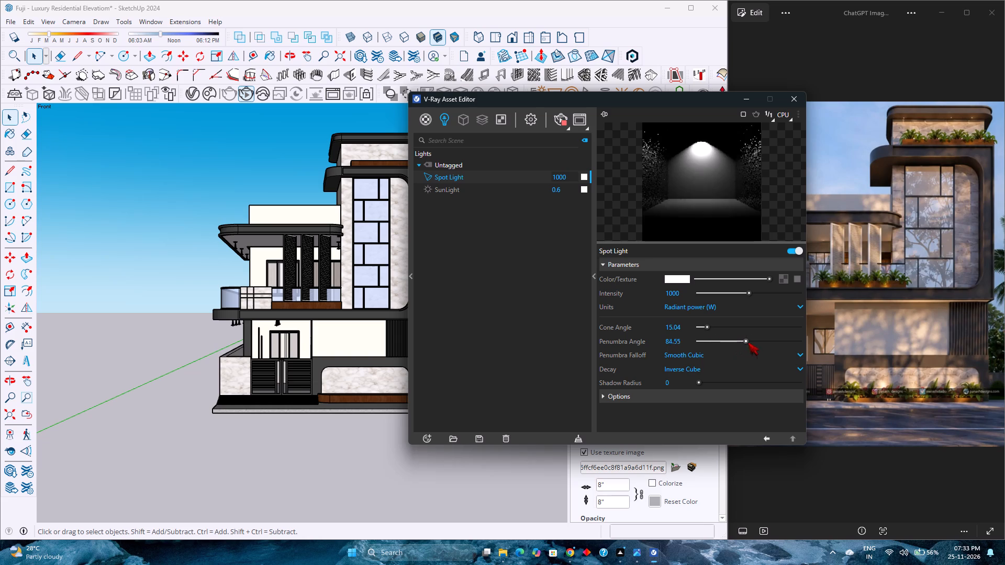
pyautogui.moveTo(748, 342); pyautogui.dragTo(756, 343)
pyautogui.moveTo(756, 343); pyautogui.dragTo(742, 344)
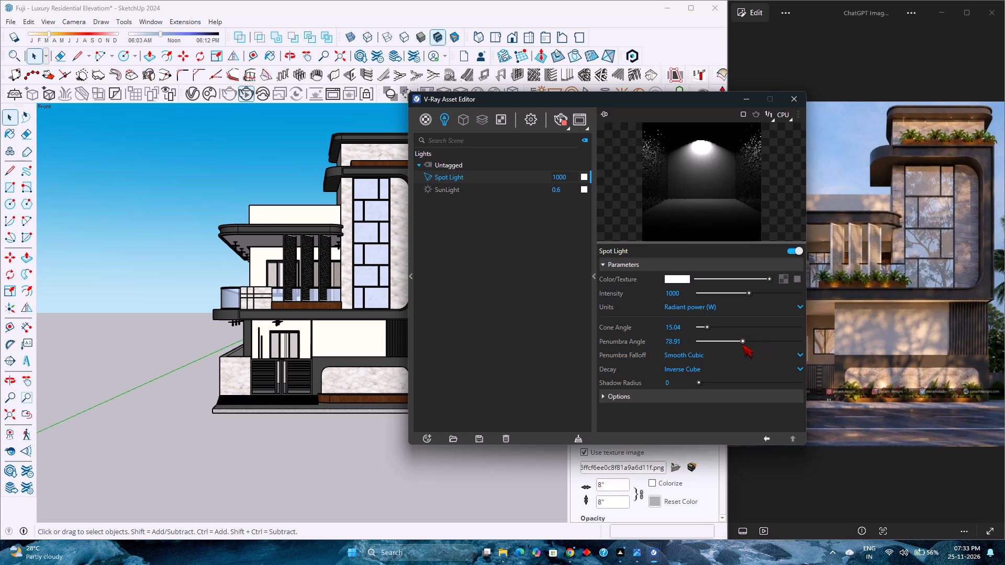
pyautogui.moveTo(742, 344); pyautogui.dragTo(742, 345)
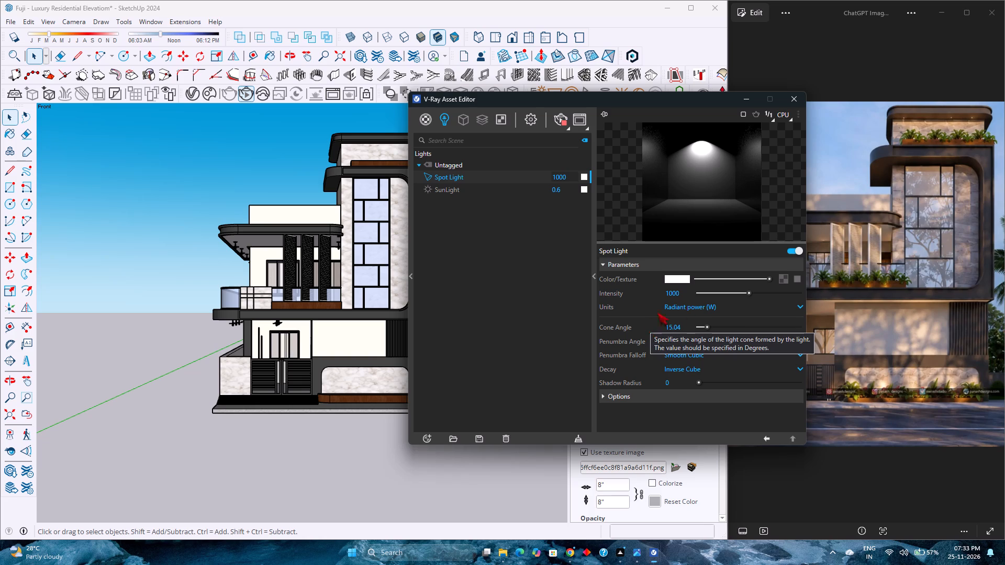
pyautogui.doubleClick(689, 339)
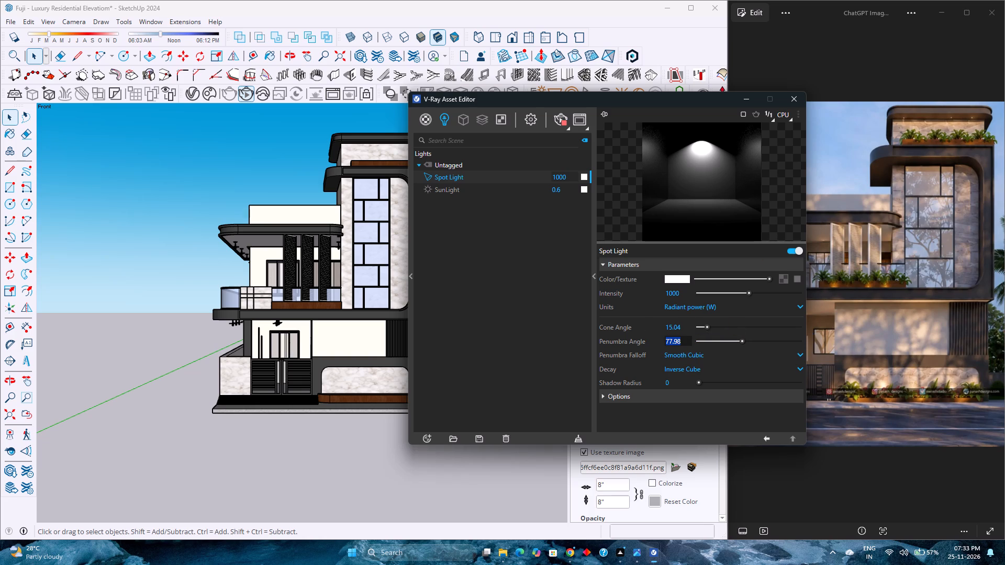
pyautogui.write('90')
pyautogui.press('Return')
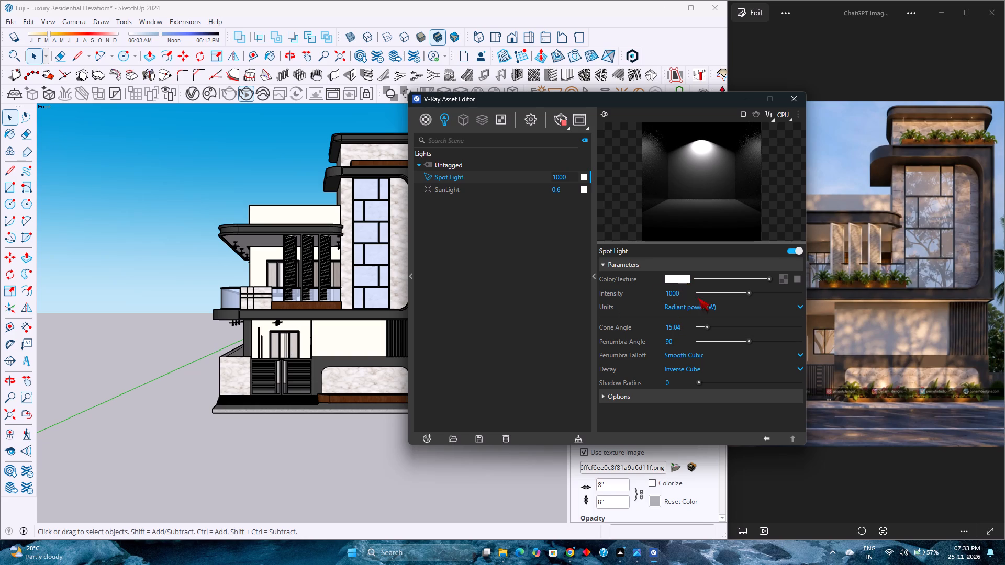
# Set the Spot Light's intensity to 100.
pyautogui.moveTo(689, 296); pyautogui.dragTo(661, 297)
pyautogui.write('100')
pyautogui.press('Return')
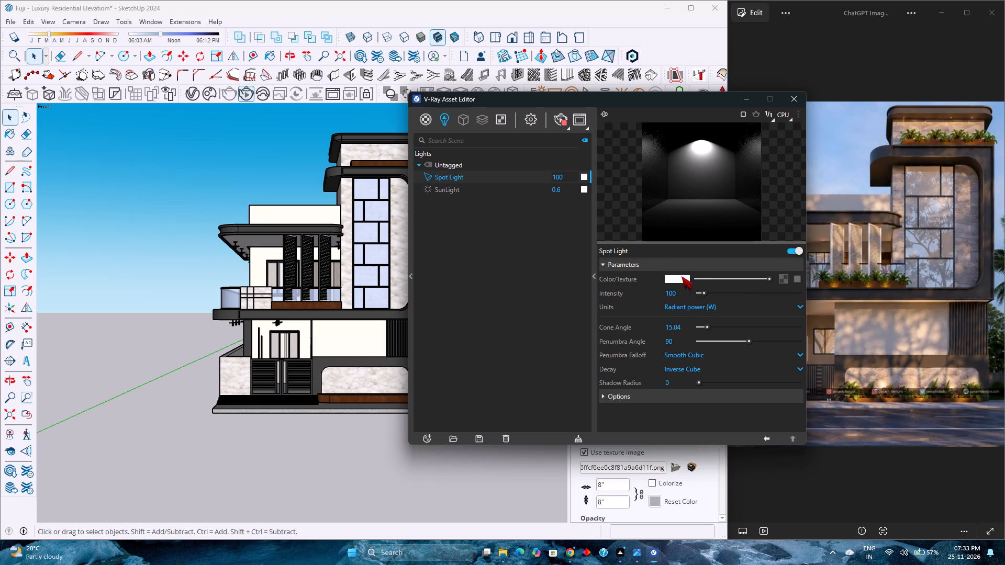
# Give the Spot Light a warm cream colour of about R 0.984, G 0.929, B 0.737, and minimise the light settings.
pyautogui.click(682, 276)
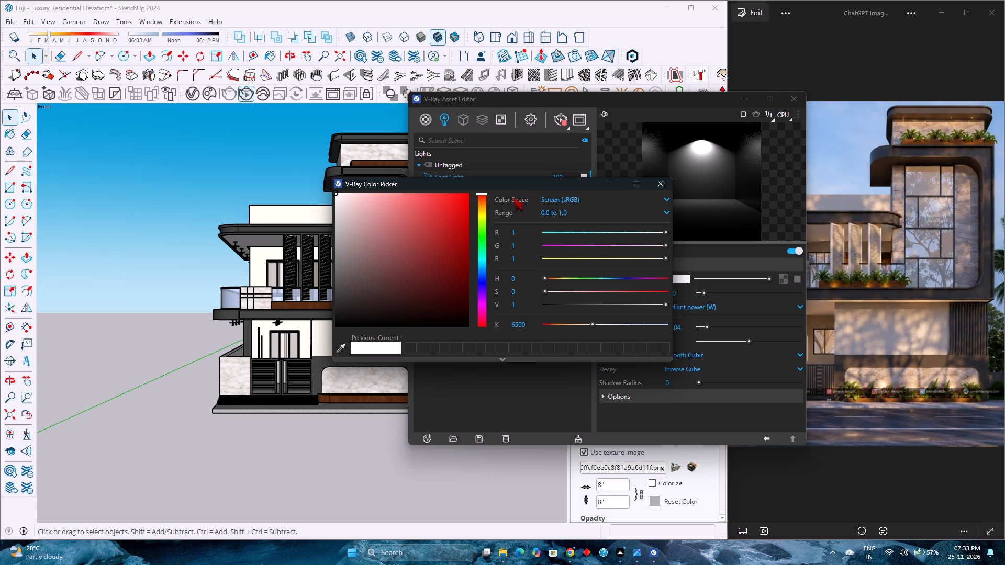
pyautogui.click(481, 208)
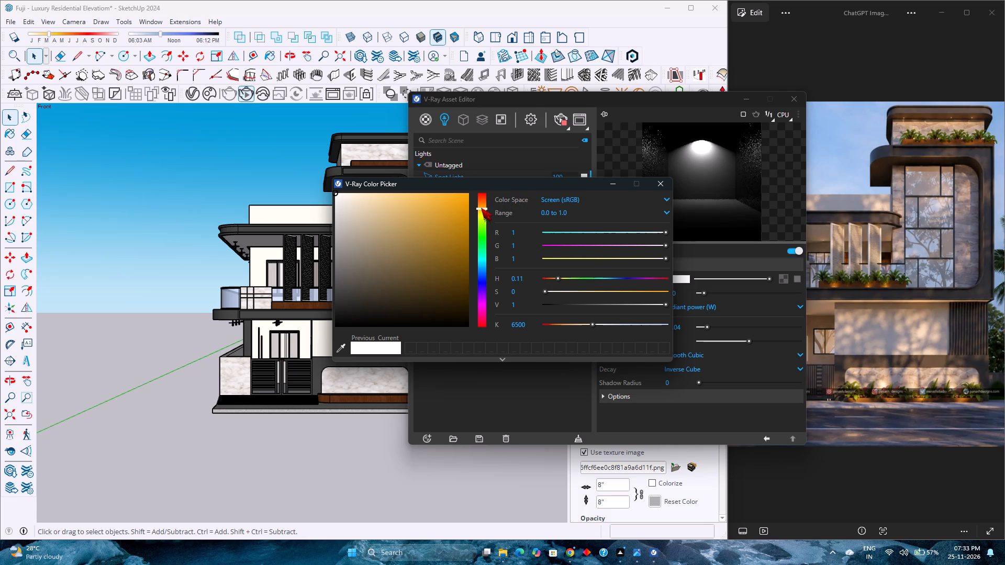
pyautogui.click(482, 211)
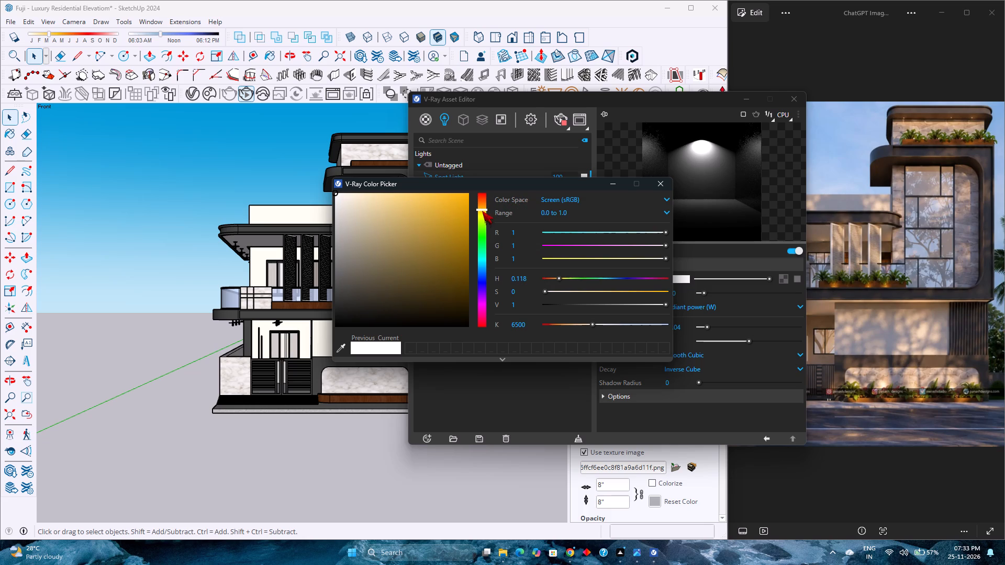
pyautogui.click(386, 197)
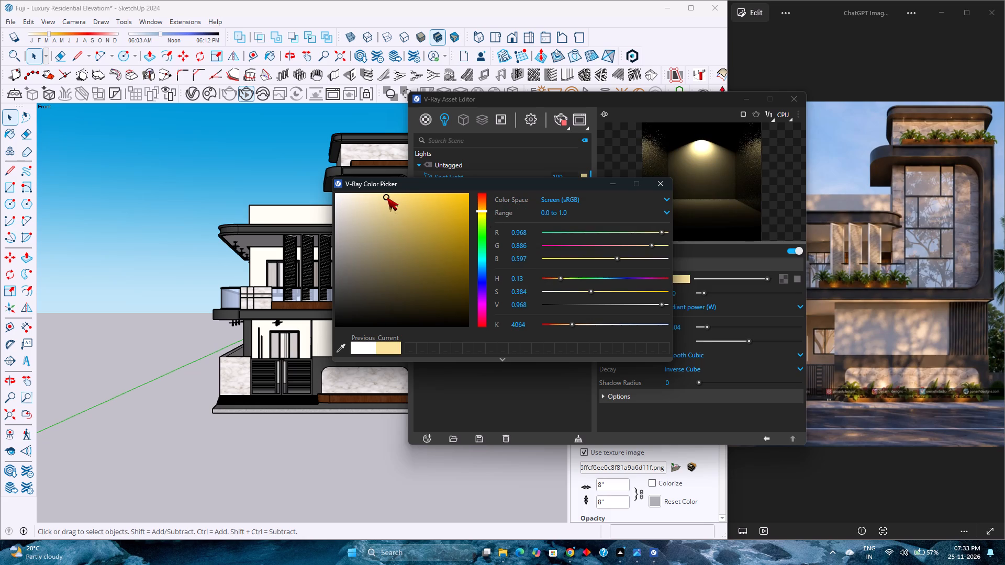
pyautogui.moveTo(387, 197); pyautogui.dragTo(378, 196)
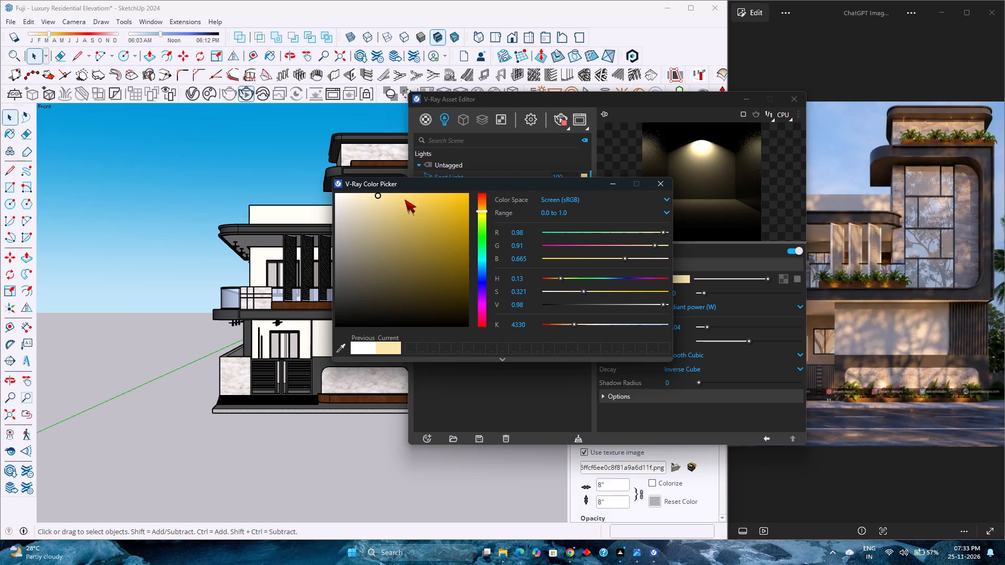
pyautogui.moveTo(378, 197); pyautogui.dragTo(369, 195)
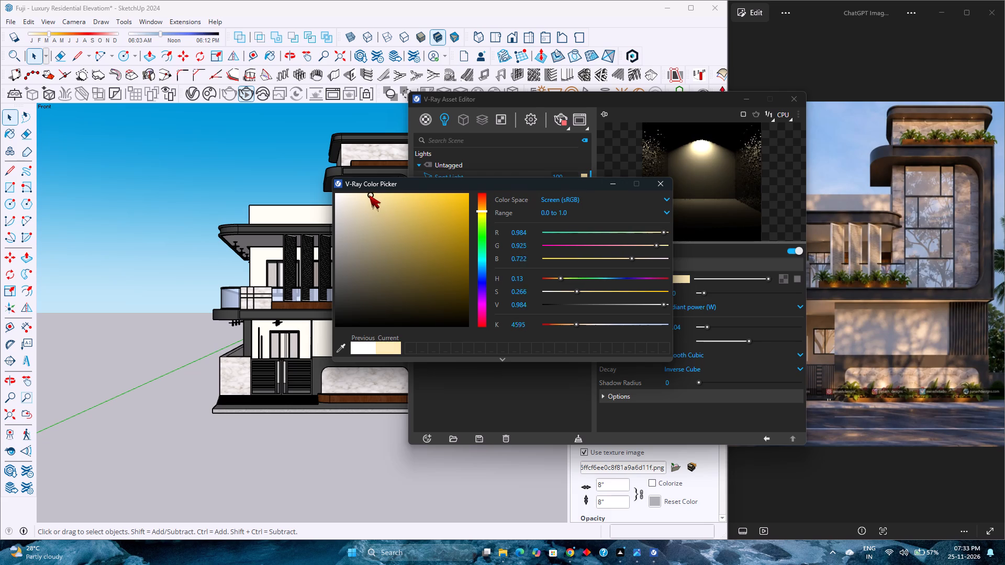
pyautogui.moveTo(369, 195); pyautogui.dragTo(368, 195)
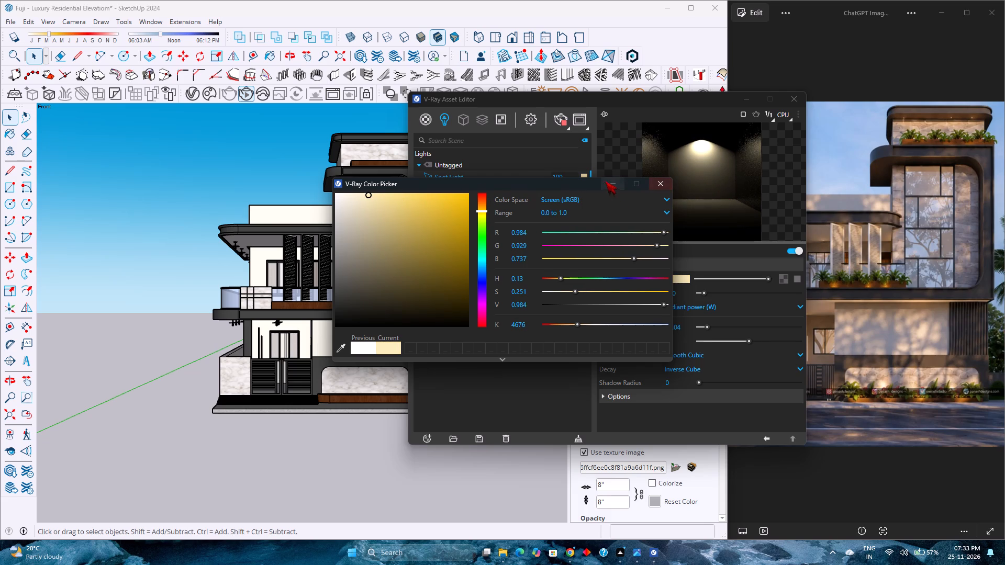
pyautogui.click(610, 183)
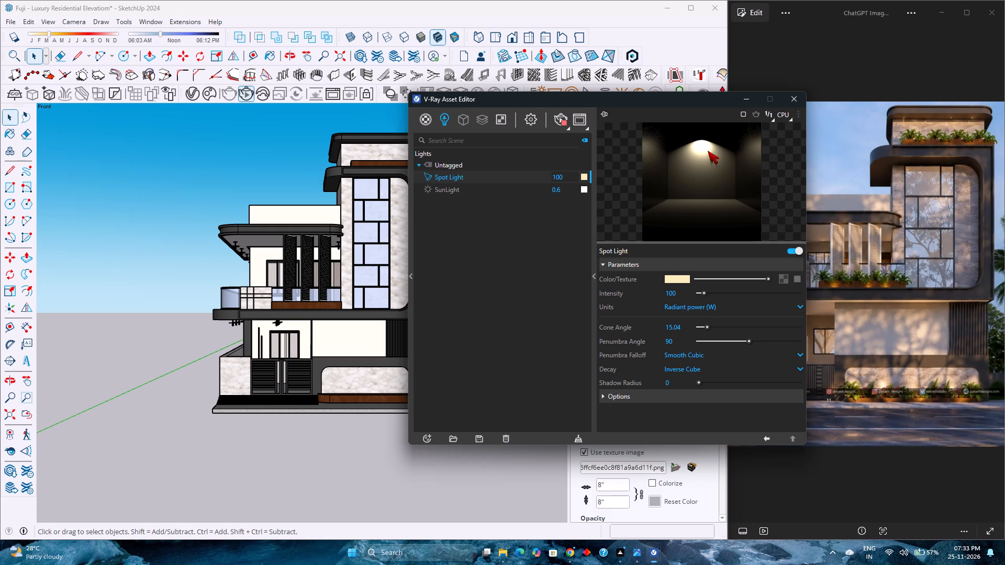
pyautogui.click(747, 105)
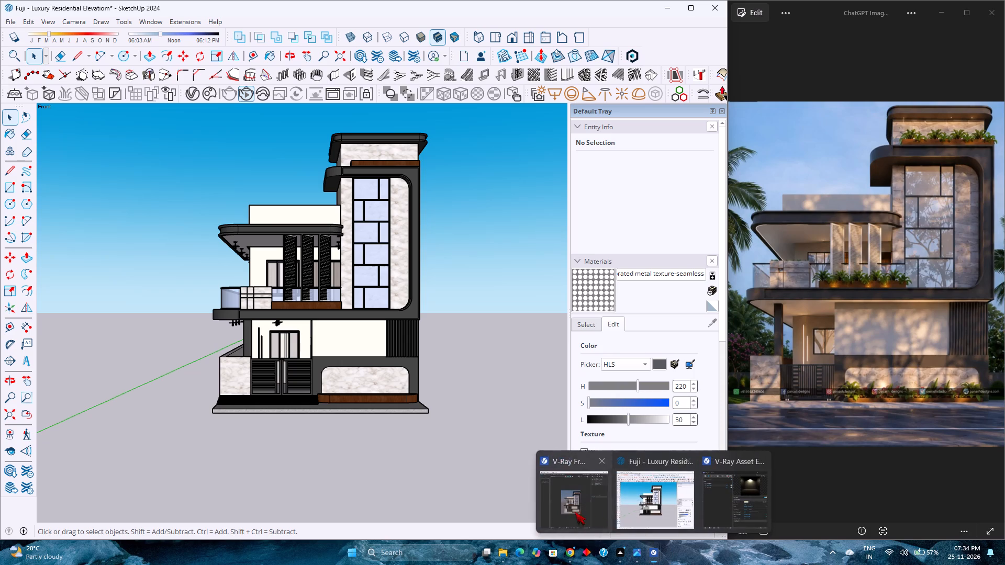
# Bring up the previous render in the V-Ray Frame Buffer and switch its display correction from sRGB to OCIO.
pyautogui.click(575, 512)
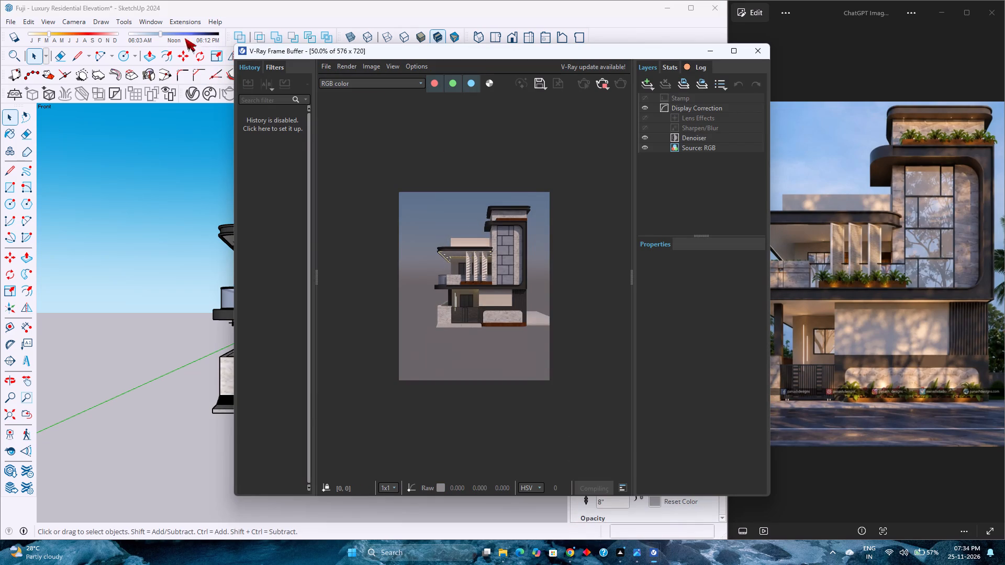
pyautogui.scroll(3, 493, 278)
pyautogui.scroll(-2, 493, 278)
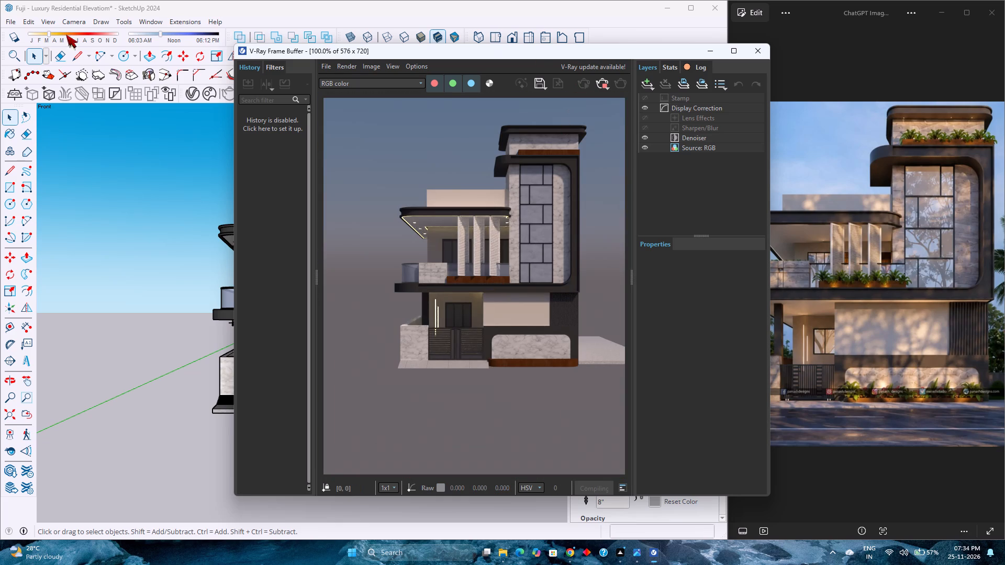
pyautogui.click(160, 32)
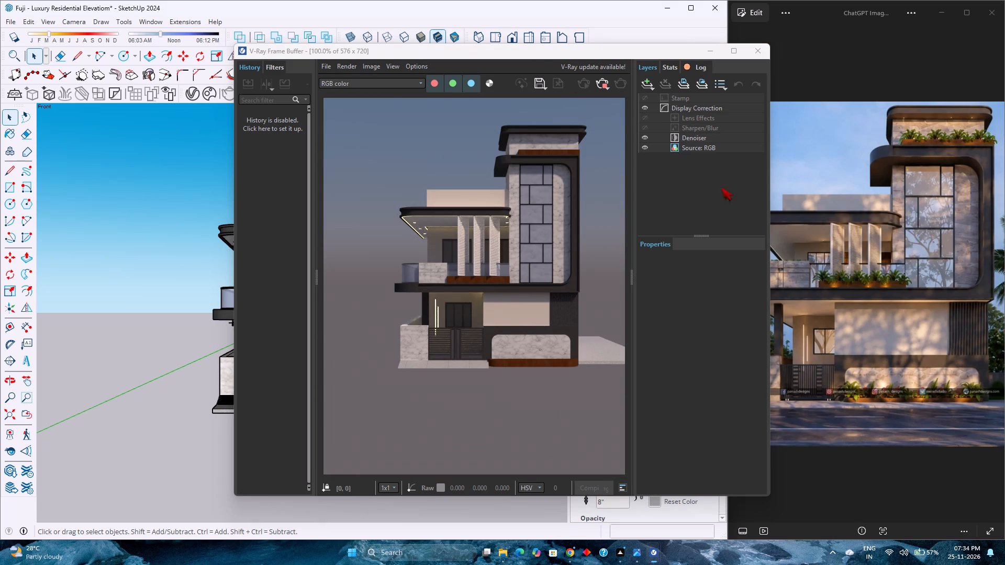
pyautogui.click(699, 106)
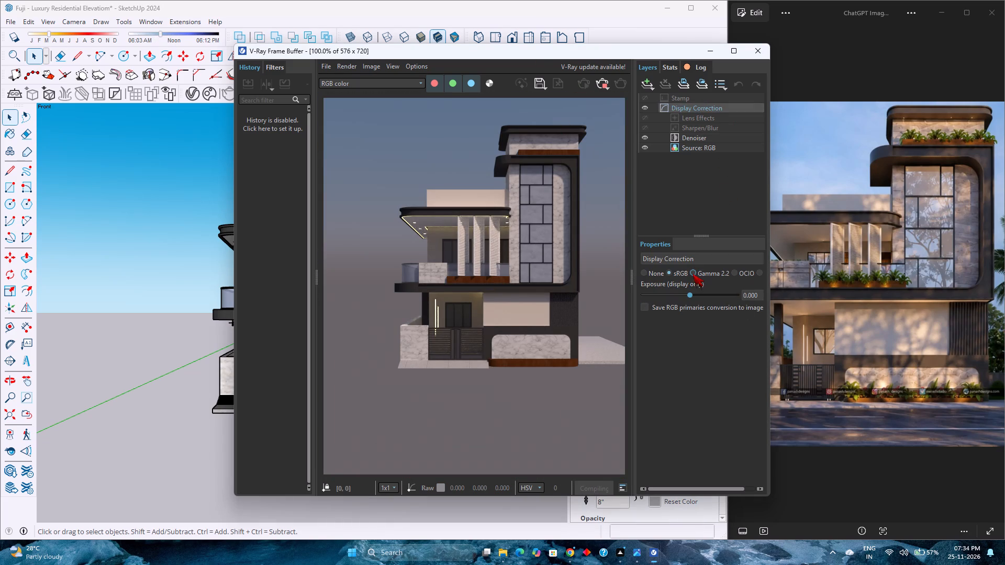
pyautogui.click(693, 274)
pyautogui.click(734, 274)
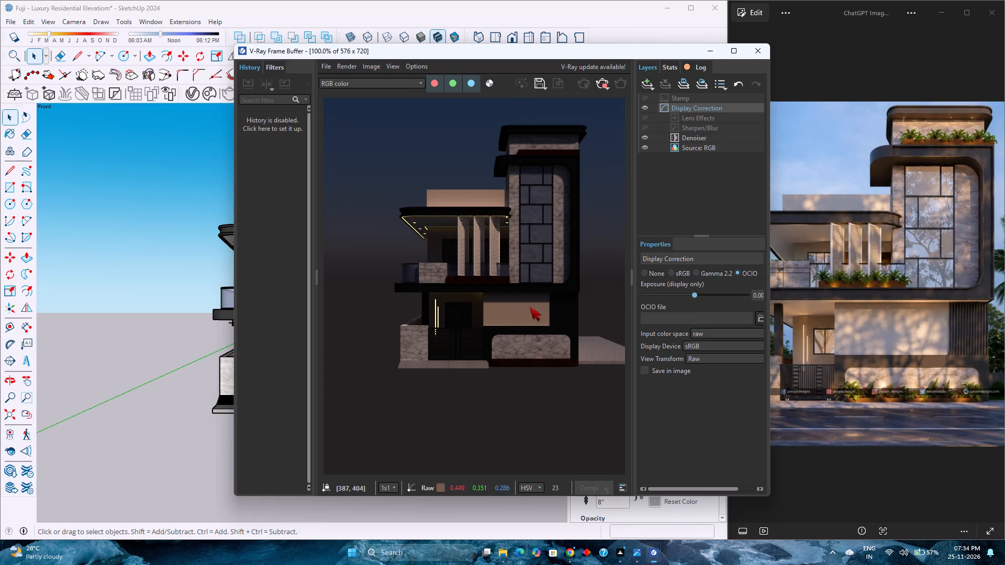
# Try Gamma 2.2 for the render's display correction, and settle on sRGB.
pyautogui.click(694, 274)
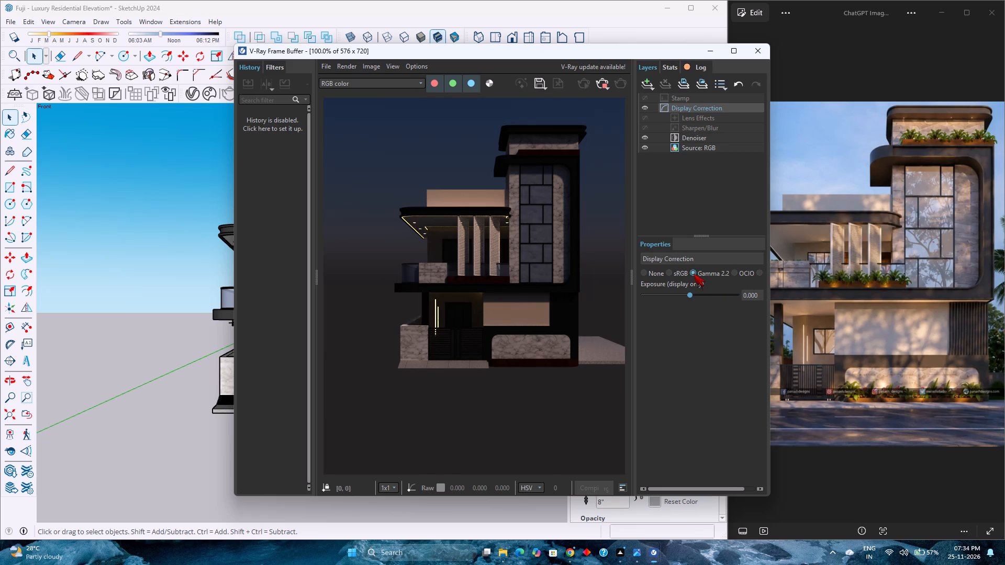
pyautogui.click(685, 273)
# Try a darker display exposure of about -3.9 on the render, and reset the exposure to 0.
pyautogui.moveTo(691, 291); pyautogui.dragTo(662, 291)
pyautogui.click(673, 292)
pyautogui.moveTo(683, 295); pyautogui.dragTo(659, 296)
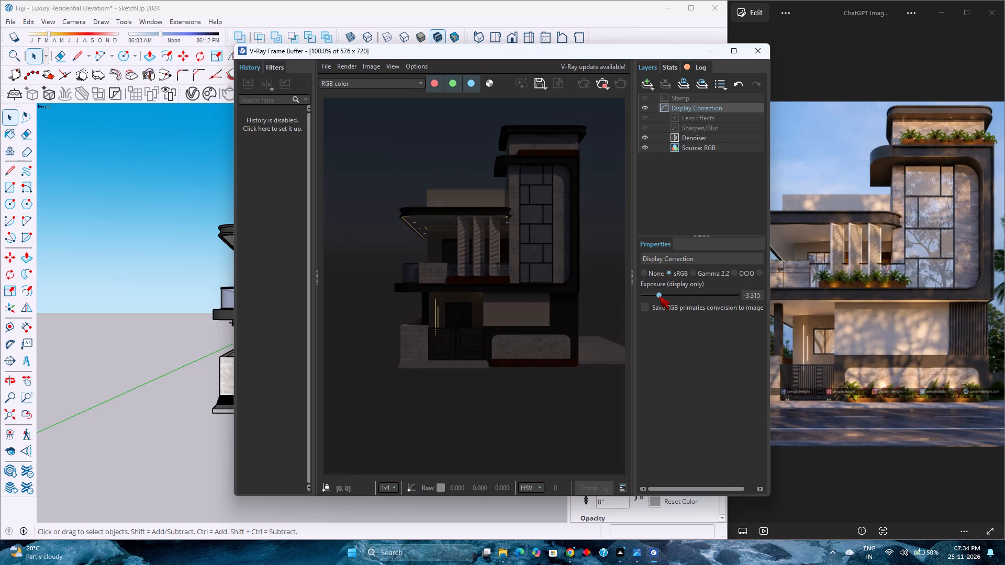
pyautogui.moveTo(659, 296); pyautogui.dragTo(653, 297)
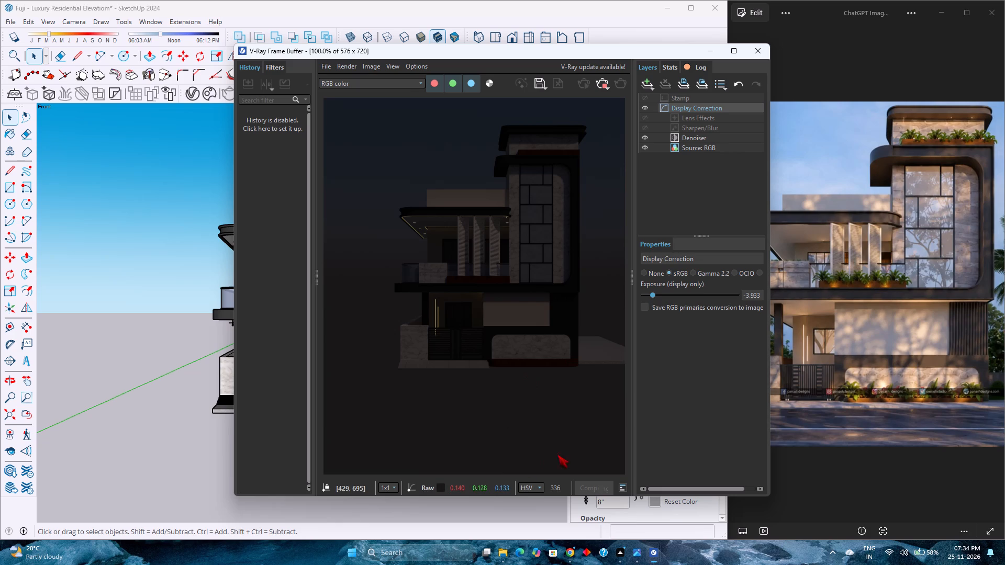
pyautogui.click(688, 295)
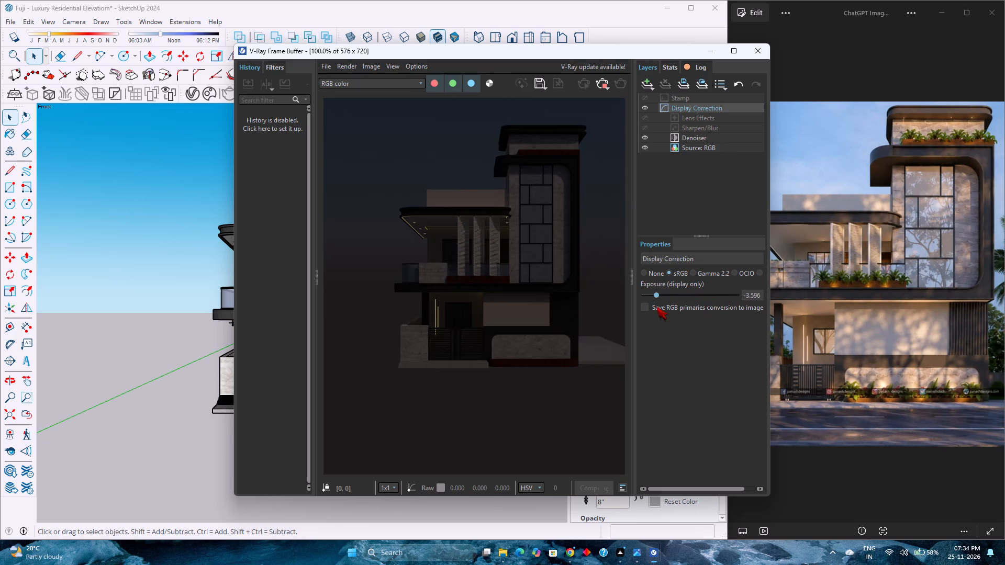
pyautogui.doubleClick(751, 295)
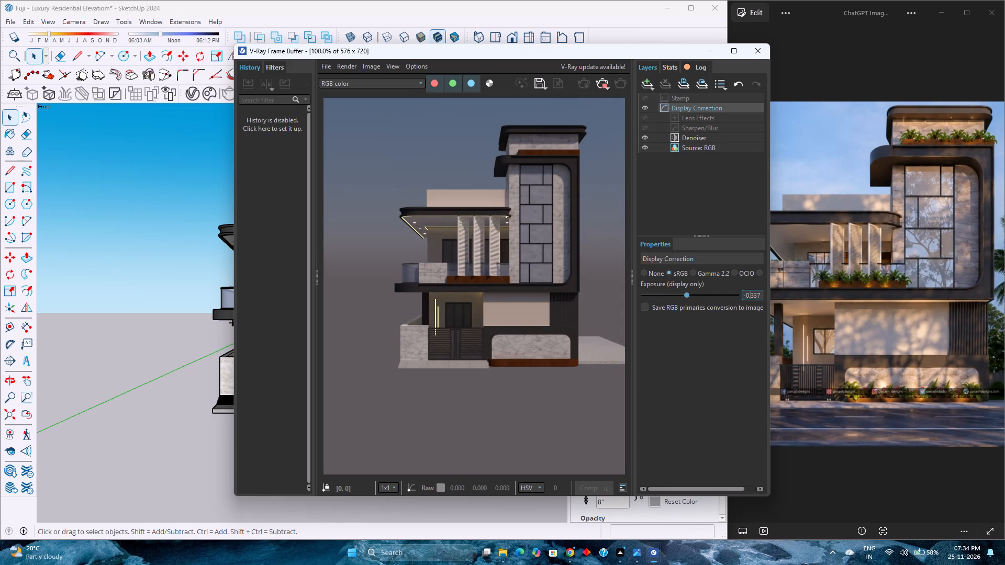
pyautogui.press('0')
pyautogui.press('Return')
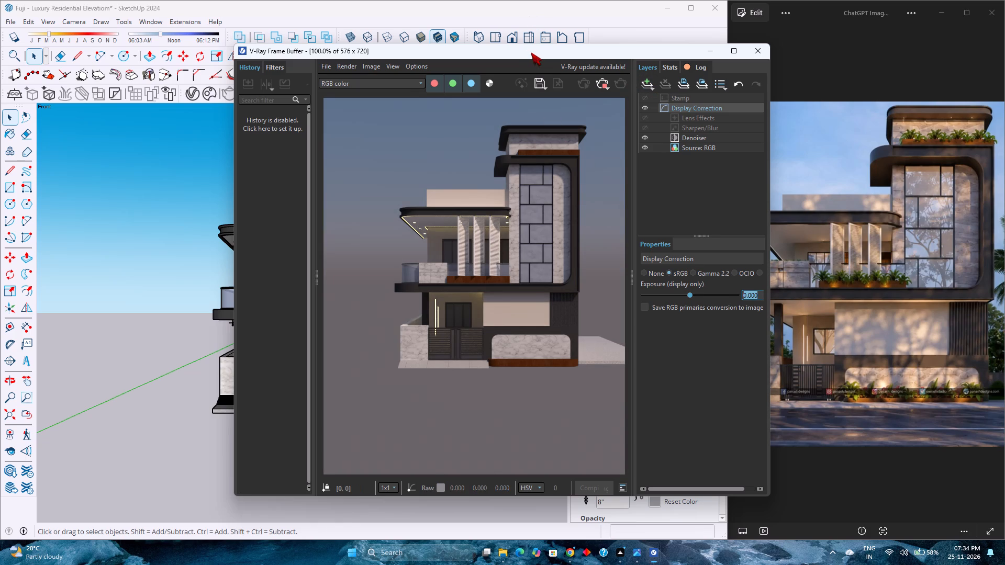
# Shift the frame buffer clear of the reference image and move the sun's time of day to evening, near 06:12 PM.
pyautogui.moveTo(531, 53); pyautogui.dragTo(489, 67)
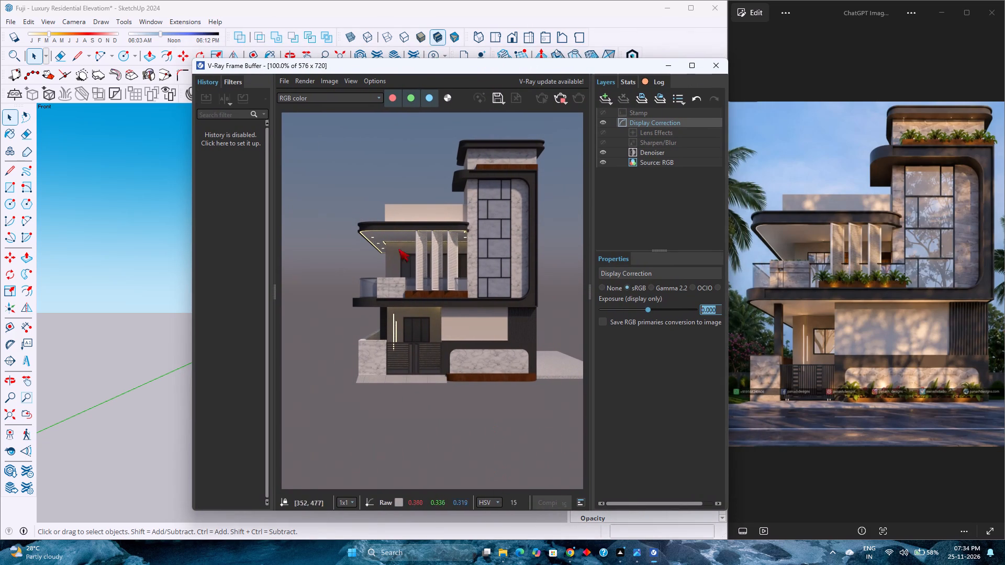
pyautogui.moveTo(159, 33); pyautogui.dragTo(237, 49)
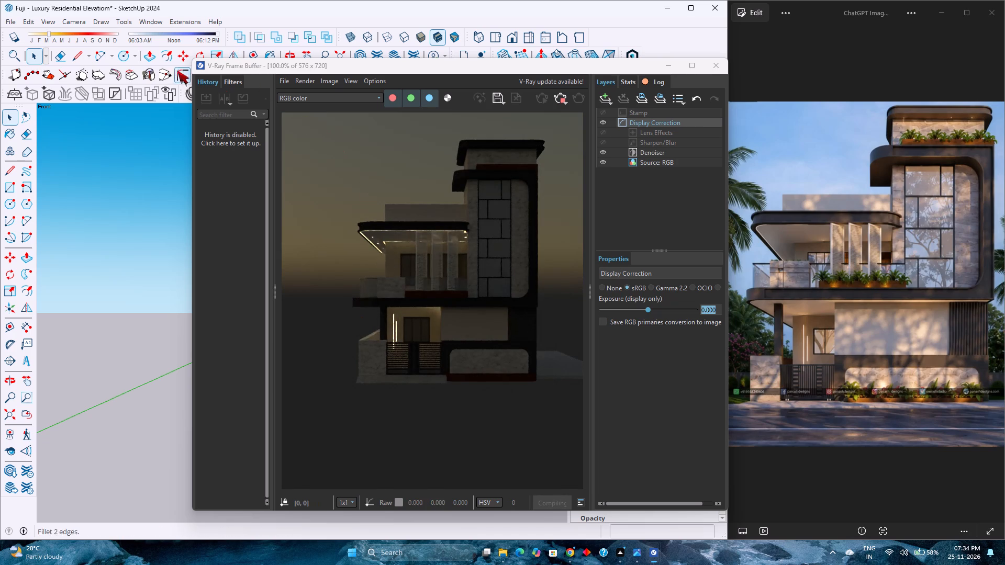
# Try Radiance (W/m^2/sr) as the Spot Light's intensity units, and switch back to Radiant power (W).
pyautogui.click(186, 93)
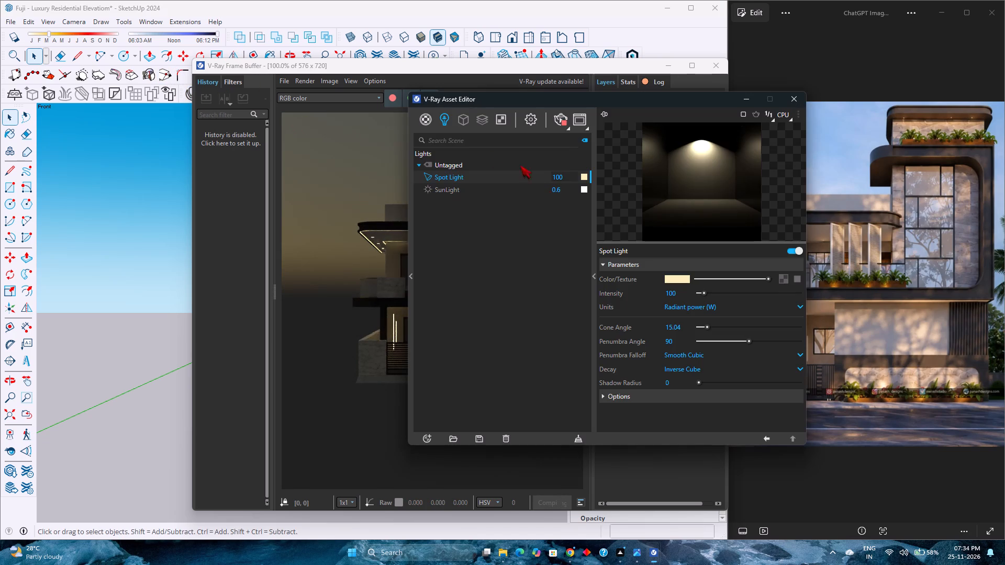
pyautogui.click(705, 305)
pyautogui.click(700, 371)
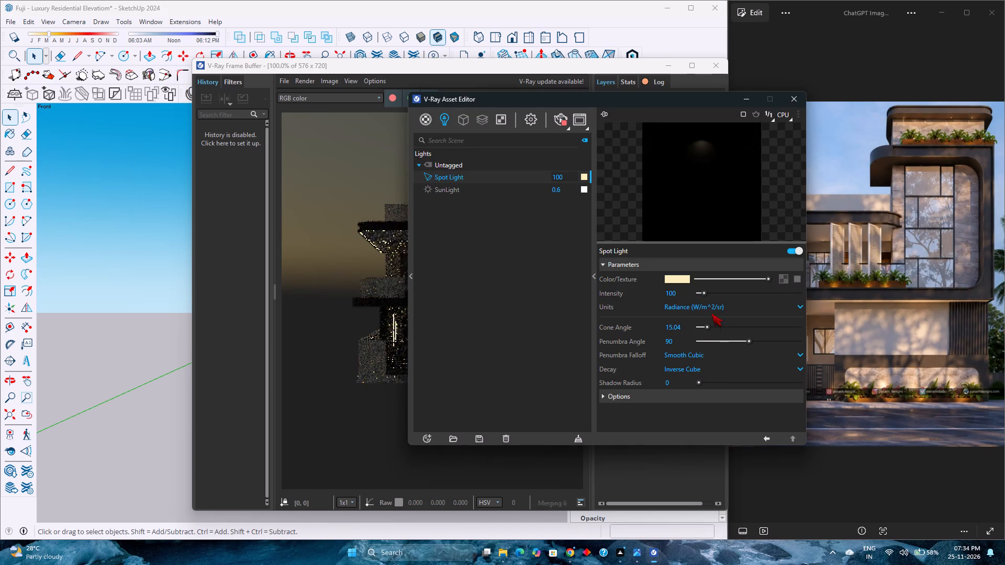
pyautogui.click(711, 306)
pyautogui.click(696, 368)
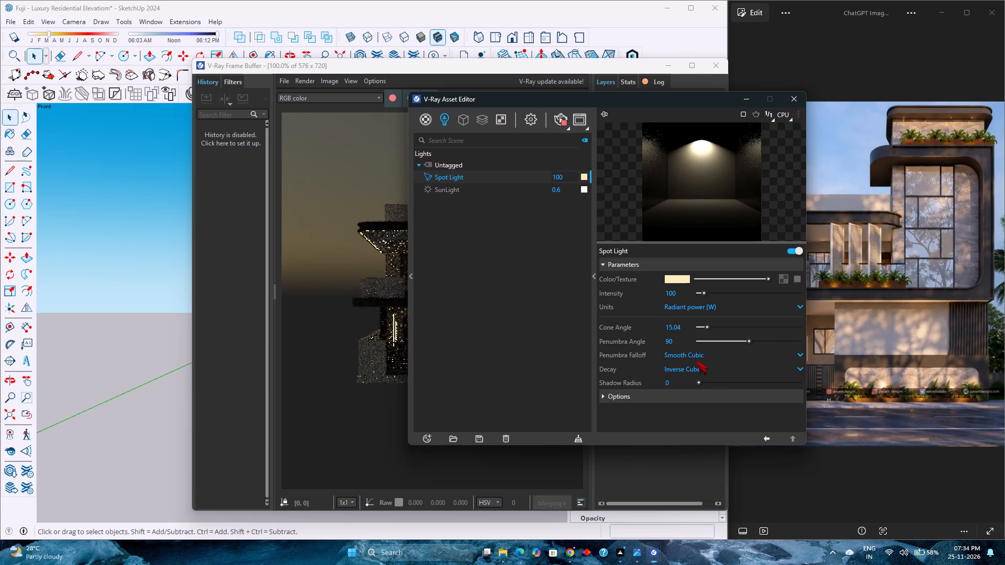
# Set the Spot Light's decay to Inverse Square and minimise the light settings to uncover the render.
pyautogui.click(698, 368)
pyautogui.click(697, 412)
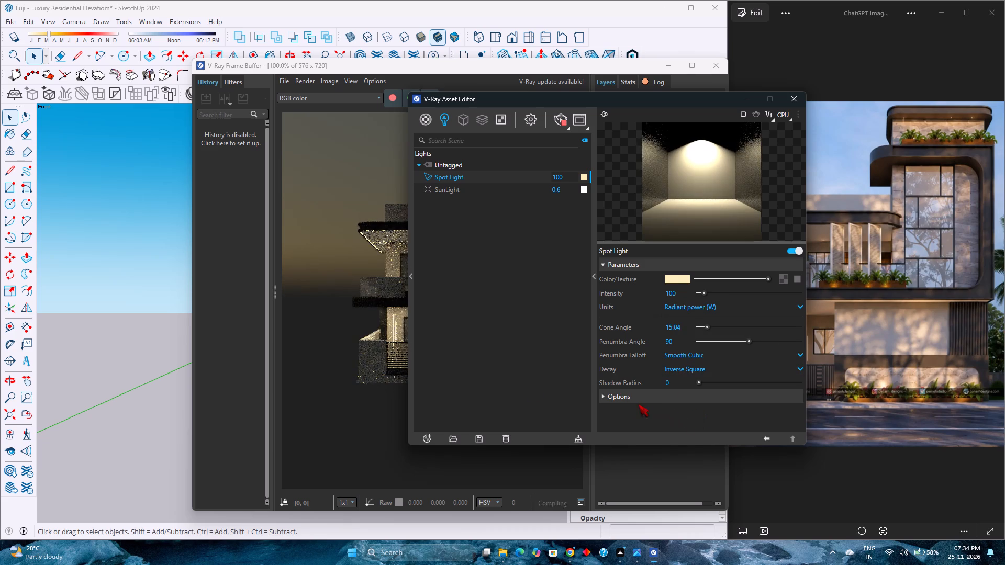
pyautogui.moveTo(695, 101); pyautogui.dragTo(786, 99)
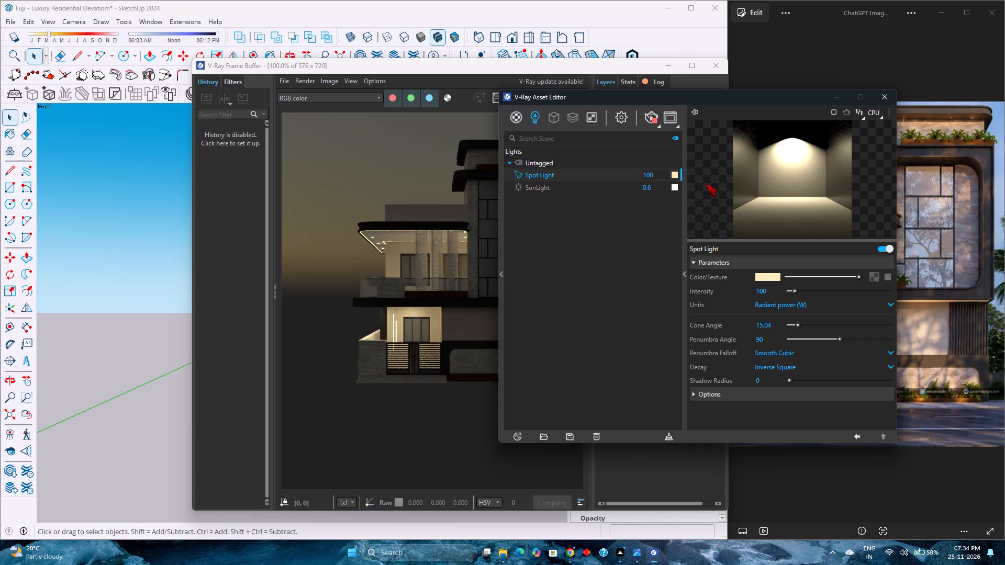
pyautogui.click(838, 95)
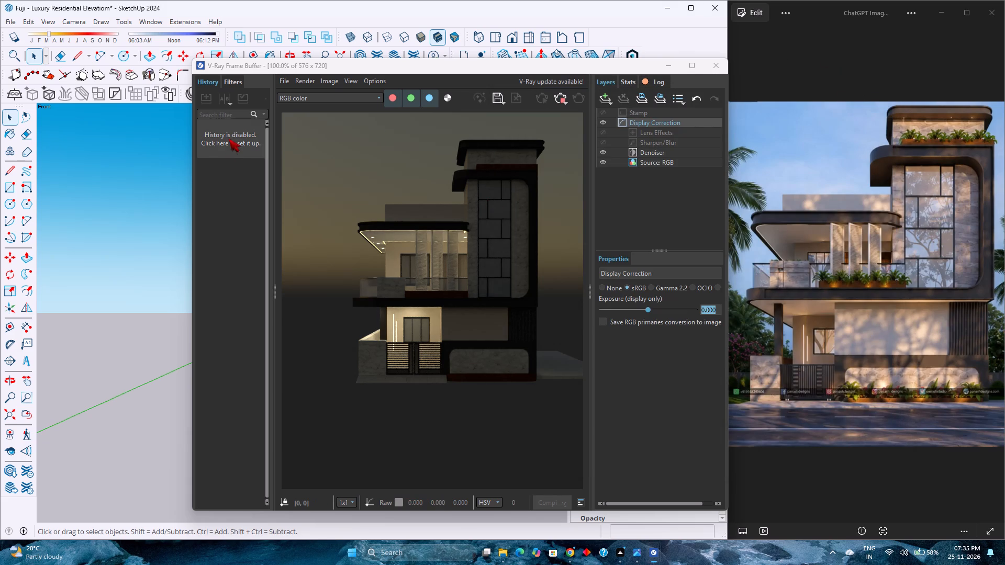
# Move the sun's time of day back to mid-morning for a daylight render.
pyautogui.moveTo(199, 35); pyautogui.dragTo(166, 35)
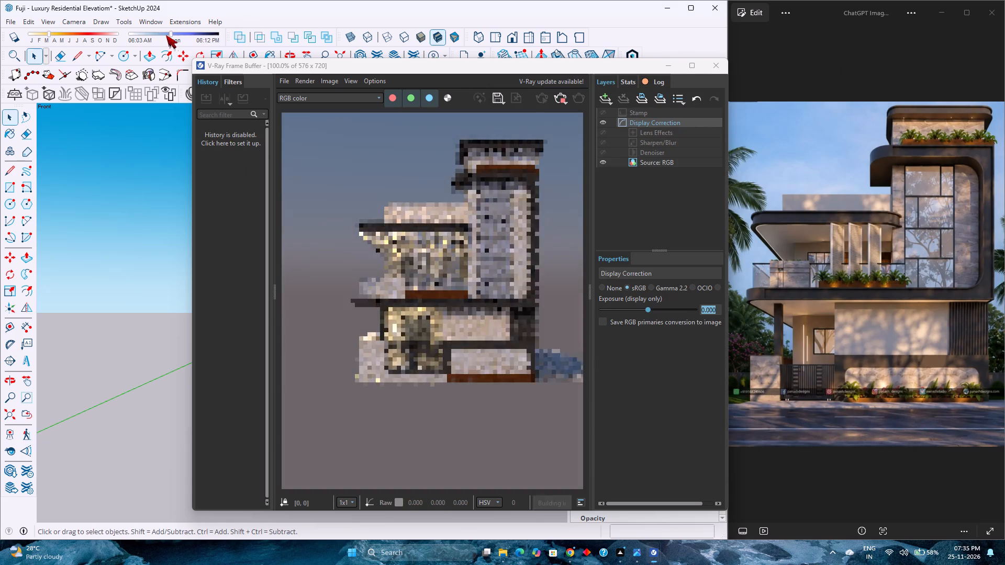
pyautogui.moveTo(166, 35); pyautogui.dragTo(154, 35)
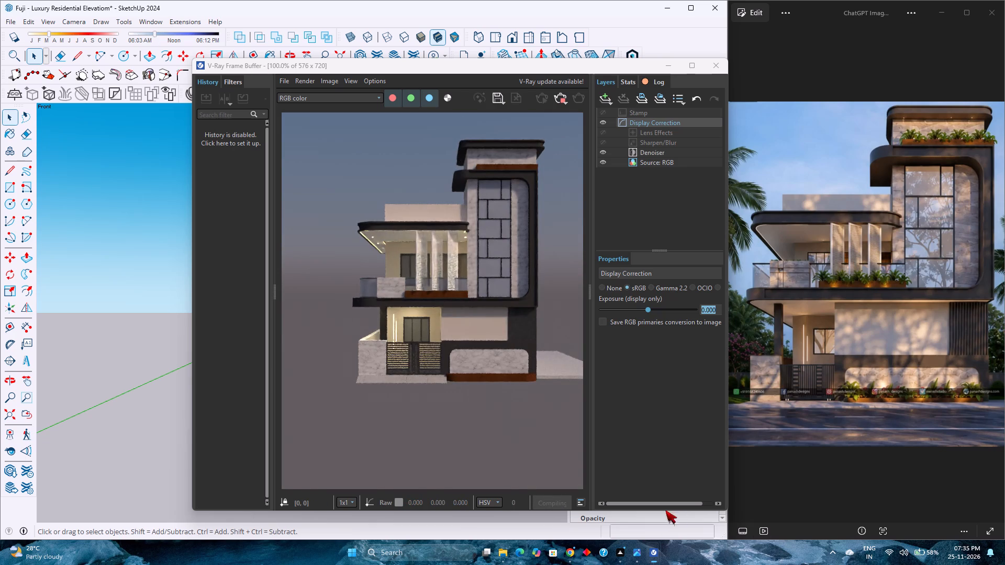
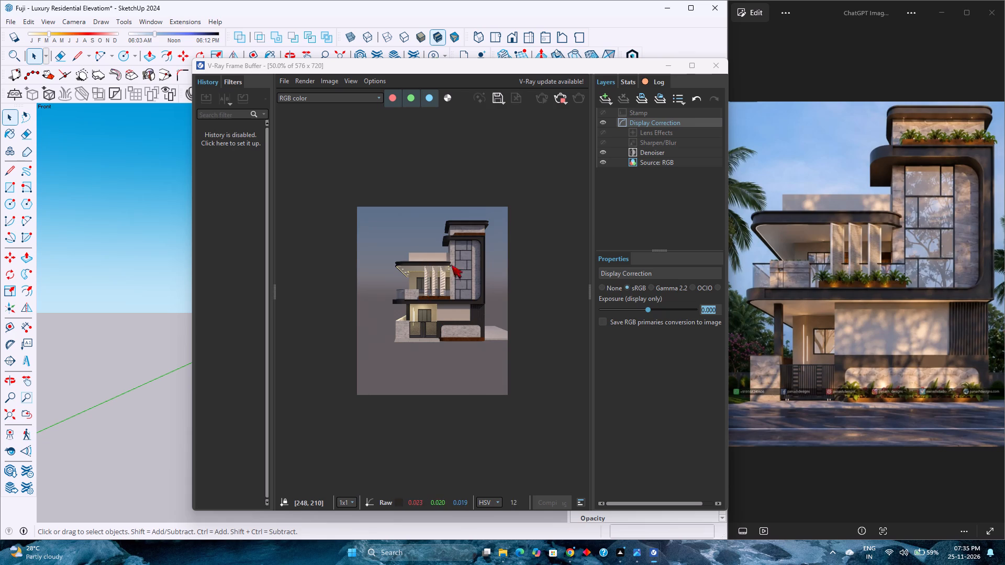
# Minimise the V-Ray frame buffer to uncover the elevation model.
pyautogui.click(668, 67)
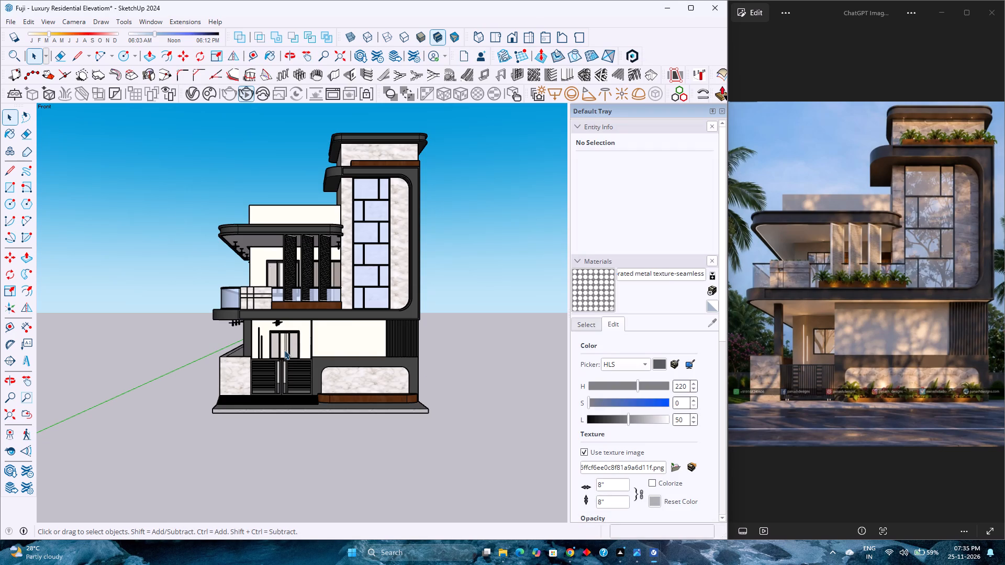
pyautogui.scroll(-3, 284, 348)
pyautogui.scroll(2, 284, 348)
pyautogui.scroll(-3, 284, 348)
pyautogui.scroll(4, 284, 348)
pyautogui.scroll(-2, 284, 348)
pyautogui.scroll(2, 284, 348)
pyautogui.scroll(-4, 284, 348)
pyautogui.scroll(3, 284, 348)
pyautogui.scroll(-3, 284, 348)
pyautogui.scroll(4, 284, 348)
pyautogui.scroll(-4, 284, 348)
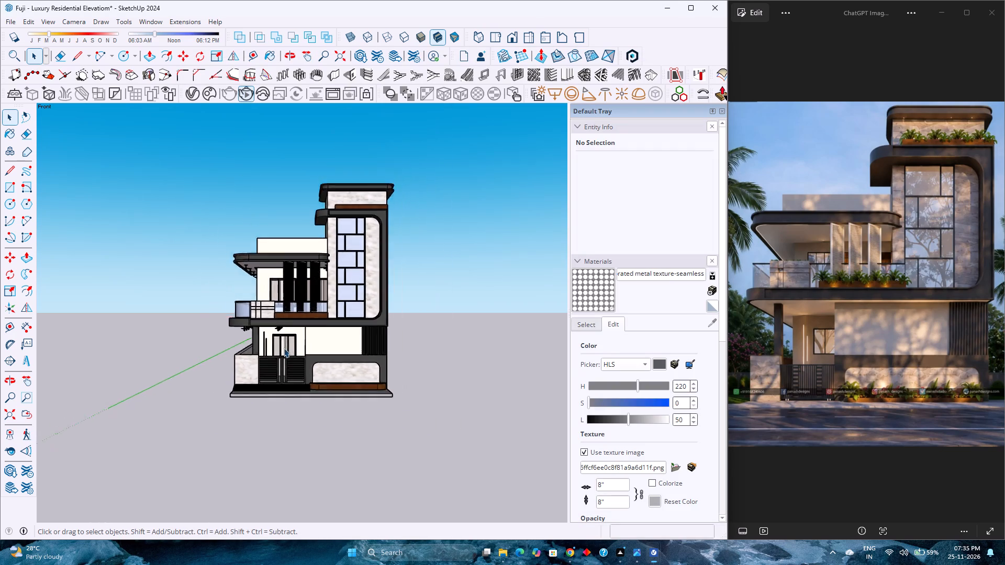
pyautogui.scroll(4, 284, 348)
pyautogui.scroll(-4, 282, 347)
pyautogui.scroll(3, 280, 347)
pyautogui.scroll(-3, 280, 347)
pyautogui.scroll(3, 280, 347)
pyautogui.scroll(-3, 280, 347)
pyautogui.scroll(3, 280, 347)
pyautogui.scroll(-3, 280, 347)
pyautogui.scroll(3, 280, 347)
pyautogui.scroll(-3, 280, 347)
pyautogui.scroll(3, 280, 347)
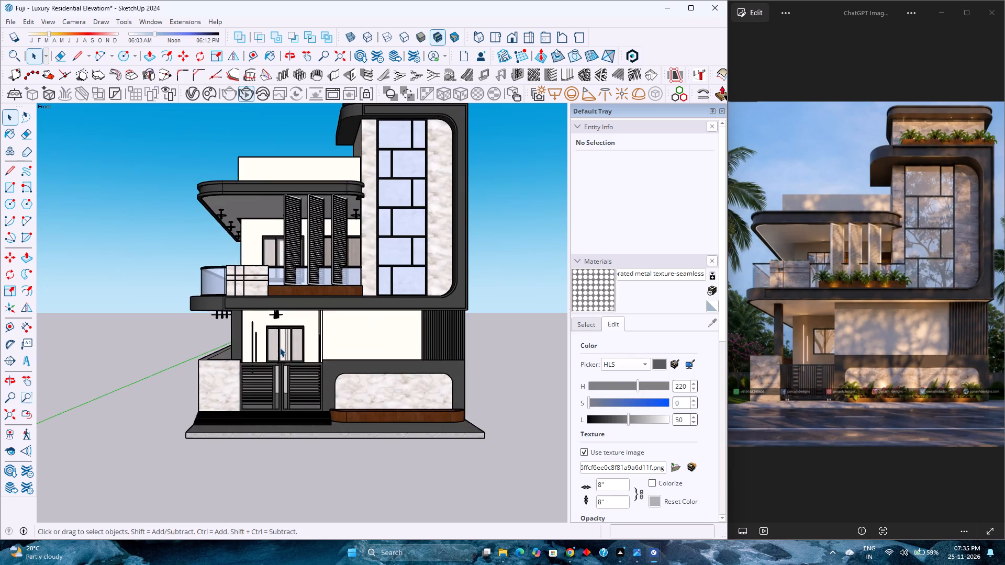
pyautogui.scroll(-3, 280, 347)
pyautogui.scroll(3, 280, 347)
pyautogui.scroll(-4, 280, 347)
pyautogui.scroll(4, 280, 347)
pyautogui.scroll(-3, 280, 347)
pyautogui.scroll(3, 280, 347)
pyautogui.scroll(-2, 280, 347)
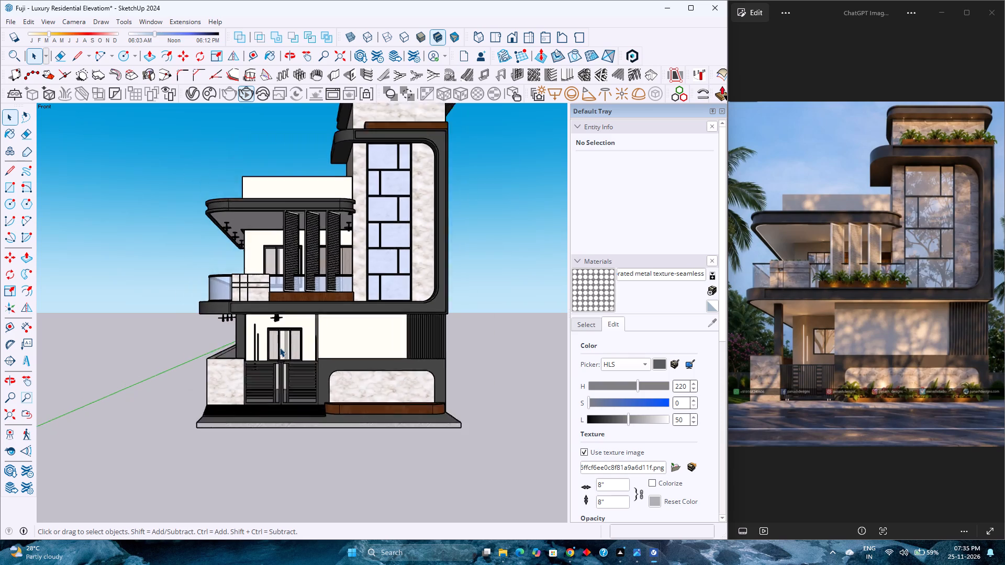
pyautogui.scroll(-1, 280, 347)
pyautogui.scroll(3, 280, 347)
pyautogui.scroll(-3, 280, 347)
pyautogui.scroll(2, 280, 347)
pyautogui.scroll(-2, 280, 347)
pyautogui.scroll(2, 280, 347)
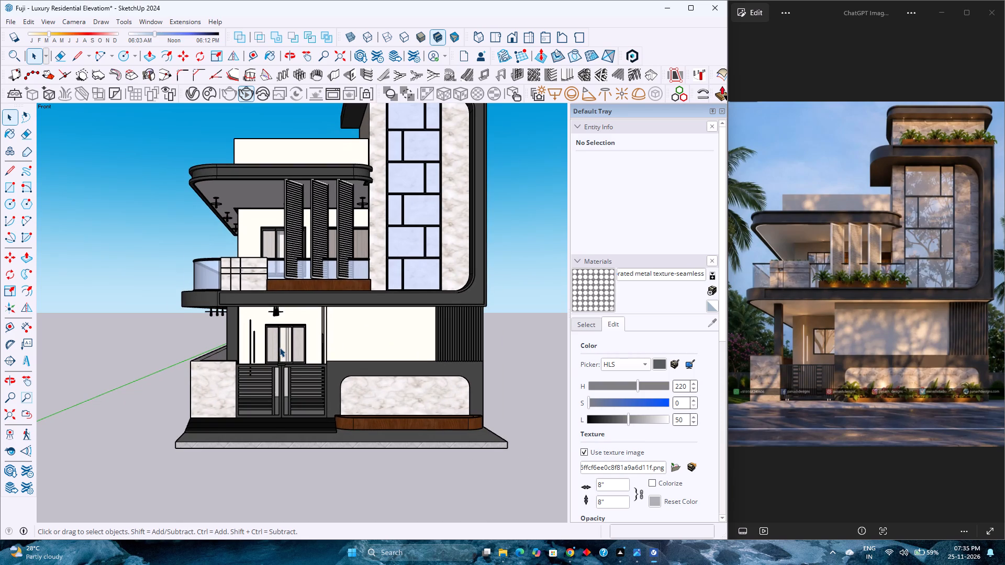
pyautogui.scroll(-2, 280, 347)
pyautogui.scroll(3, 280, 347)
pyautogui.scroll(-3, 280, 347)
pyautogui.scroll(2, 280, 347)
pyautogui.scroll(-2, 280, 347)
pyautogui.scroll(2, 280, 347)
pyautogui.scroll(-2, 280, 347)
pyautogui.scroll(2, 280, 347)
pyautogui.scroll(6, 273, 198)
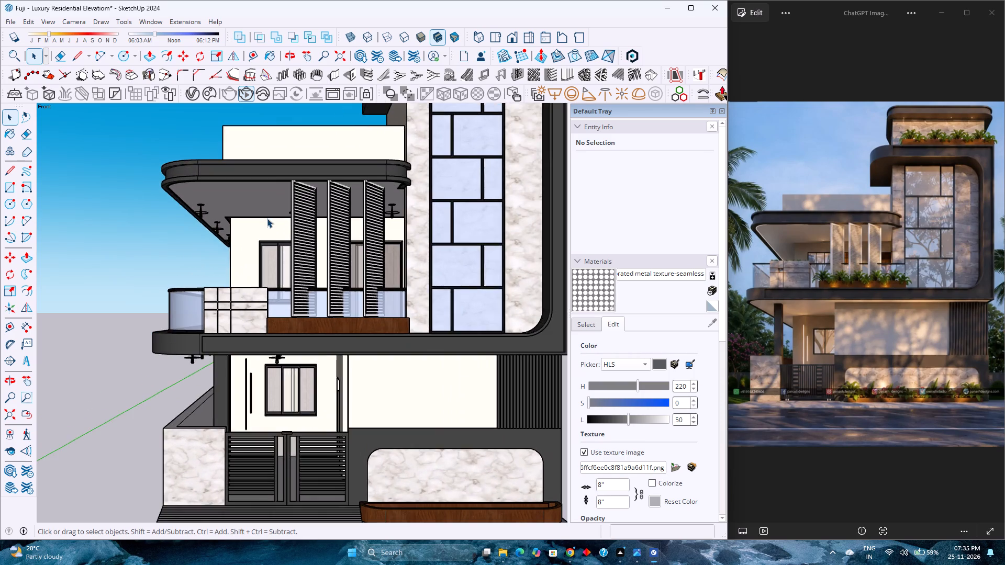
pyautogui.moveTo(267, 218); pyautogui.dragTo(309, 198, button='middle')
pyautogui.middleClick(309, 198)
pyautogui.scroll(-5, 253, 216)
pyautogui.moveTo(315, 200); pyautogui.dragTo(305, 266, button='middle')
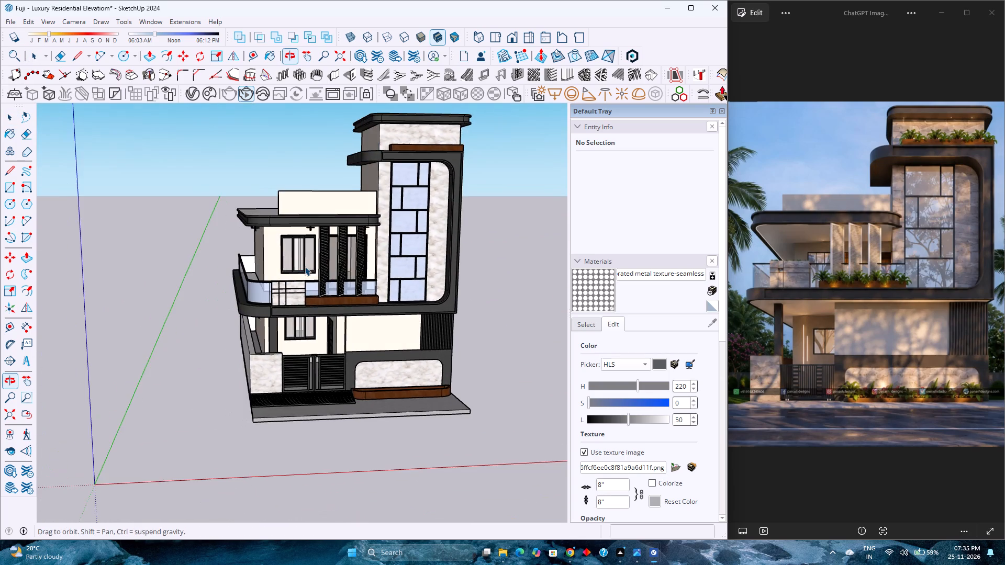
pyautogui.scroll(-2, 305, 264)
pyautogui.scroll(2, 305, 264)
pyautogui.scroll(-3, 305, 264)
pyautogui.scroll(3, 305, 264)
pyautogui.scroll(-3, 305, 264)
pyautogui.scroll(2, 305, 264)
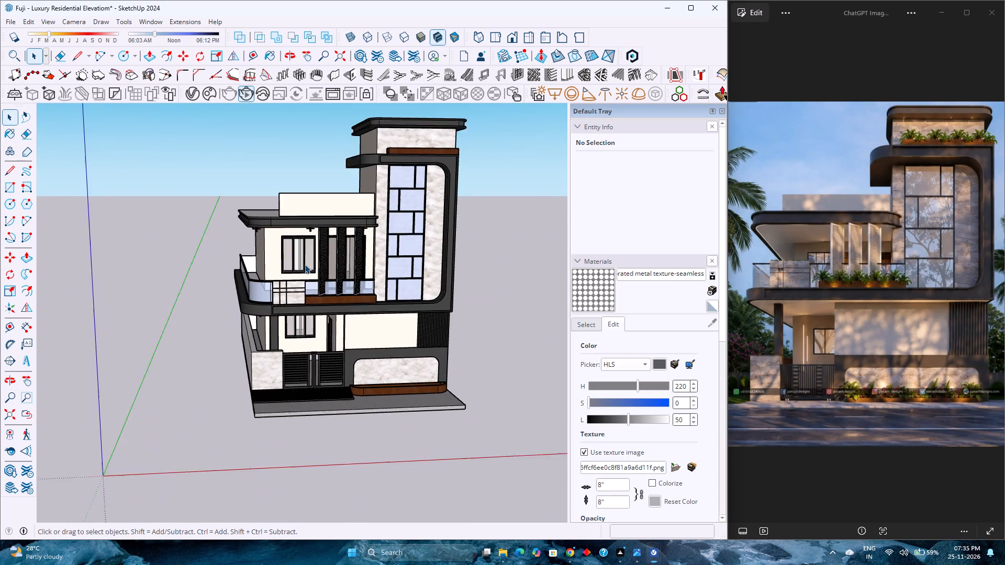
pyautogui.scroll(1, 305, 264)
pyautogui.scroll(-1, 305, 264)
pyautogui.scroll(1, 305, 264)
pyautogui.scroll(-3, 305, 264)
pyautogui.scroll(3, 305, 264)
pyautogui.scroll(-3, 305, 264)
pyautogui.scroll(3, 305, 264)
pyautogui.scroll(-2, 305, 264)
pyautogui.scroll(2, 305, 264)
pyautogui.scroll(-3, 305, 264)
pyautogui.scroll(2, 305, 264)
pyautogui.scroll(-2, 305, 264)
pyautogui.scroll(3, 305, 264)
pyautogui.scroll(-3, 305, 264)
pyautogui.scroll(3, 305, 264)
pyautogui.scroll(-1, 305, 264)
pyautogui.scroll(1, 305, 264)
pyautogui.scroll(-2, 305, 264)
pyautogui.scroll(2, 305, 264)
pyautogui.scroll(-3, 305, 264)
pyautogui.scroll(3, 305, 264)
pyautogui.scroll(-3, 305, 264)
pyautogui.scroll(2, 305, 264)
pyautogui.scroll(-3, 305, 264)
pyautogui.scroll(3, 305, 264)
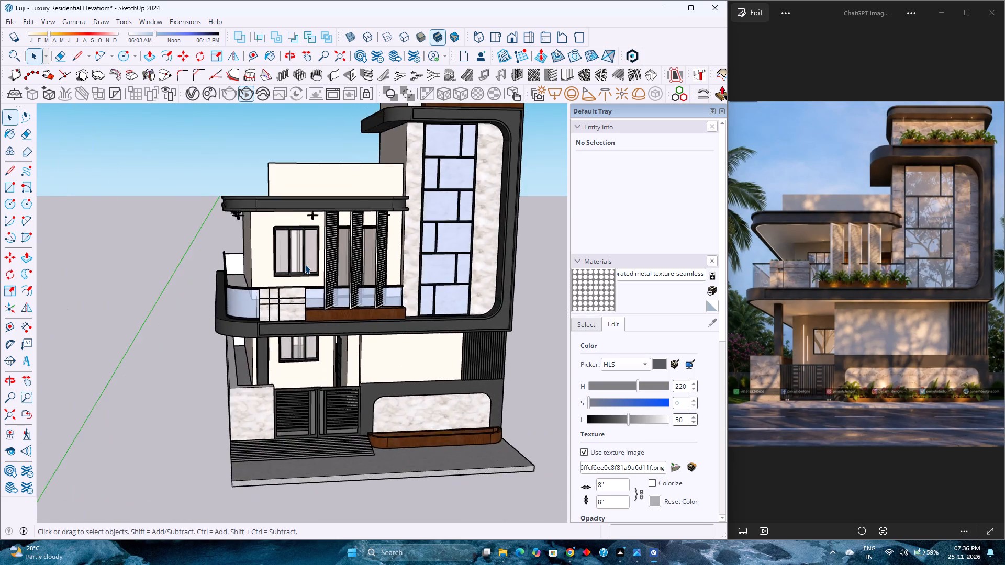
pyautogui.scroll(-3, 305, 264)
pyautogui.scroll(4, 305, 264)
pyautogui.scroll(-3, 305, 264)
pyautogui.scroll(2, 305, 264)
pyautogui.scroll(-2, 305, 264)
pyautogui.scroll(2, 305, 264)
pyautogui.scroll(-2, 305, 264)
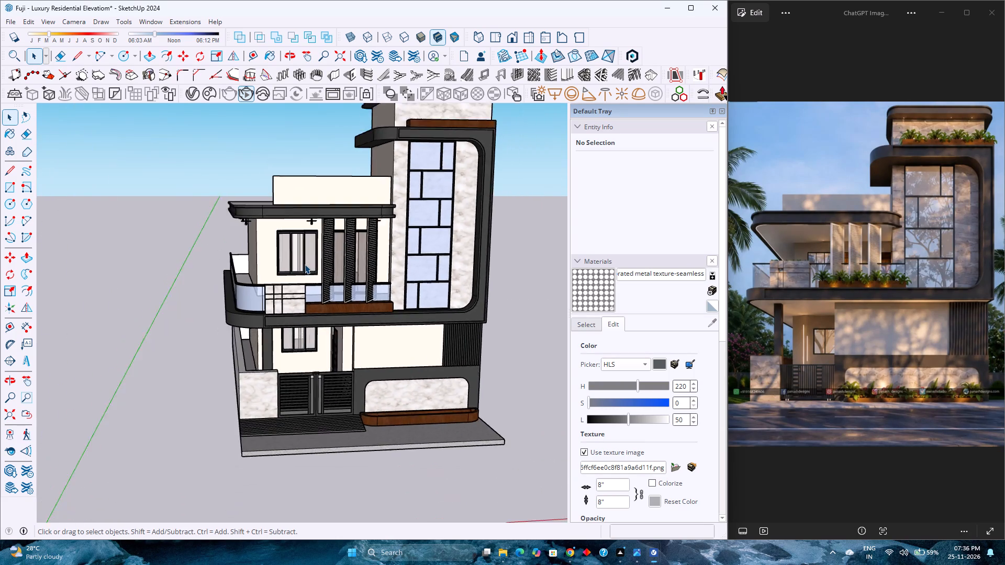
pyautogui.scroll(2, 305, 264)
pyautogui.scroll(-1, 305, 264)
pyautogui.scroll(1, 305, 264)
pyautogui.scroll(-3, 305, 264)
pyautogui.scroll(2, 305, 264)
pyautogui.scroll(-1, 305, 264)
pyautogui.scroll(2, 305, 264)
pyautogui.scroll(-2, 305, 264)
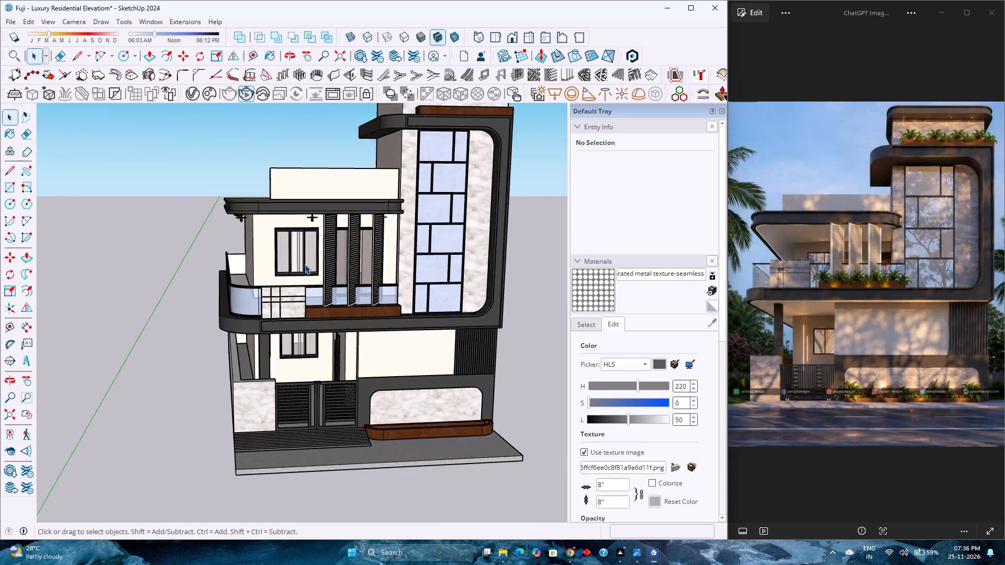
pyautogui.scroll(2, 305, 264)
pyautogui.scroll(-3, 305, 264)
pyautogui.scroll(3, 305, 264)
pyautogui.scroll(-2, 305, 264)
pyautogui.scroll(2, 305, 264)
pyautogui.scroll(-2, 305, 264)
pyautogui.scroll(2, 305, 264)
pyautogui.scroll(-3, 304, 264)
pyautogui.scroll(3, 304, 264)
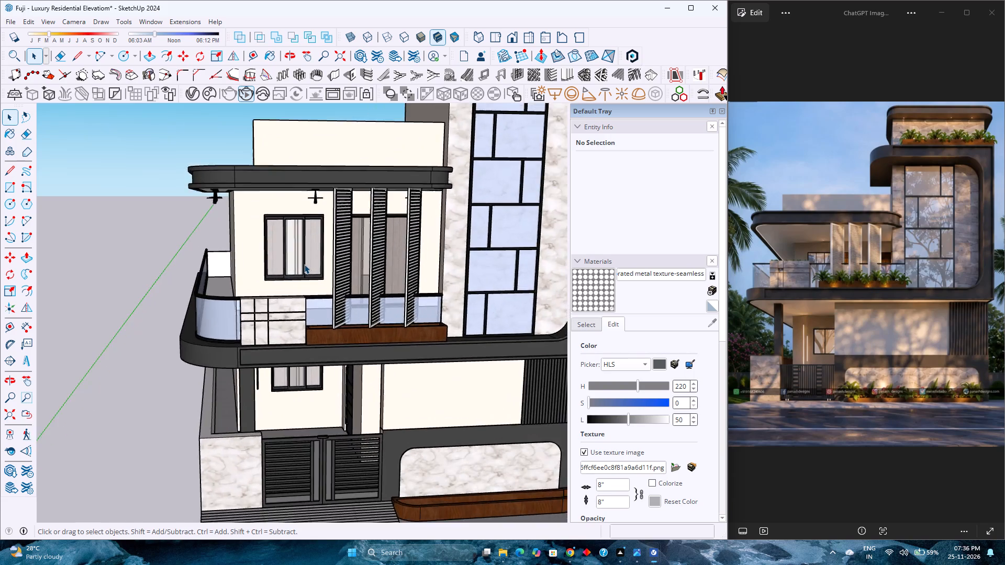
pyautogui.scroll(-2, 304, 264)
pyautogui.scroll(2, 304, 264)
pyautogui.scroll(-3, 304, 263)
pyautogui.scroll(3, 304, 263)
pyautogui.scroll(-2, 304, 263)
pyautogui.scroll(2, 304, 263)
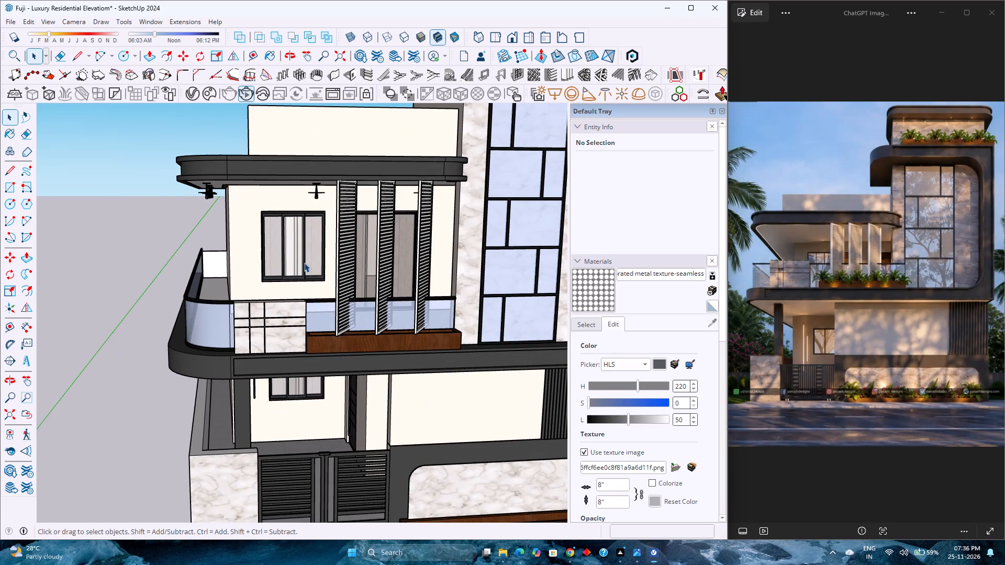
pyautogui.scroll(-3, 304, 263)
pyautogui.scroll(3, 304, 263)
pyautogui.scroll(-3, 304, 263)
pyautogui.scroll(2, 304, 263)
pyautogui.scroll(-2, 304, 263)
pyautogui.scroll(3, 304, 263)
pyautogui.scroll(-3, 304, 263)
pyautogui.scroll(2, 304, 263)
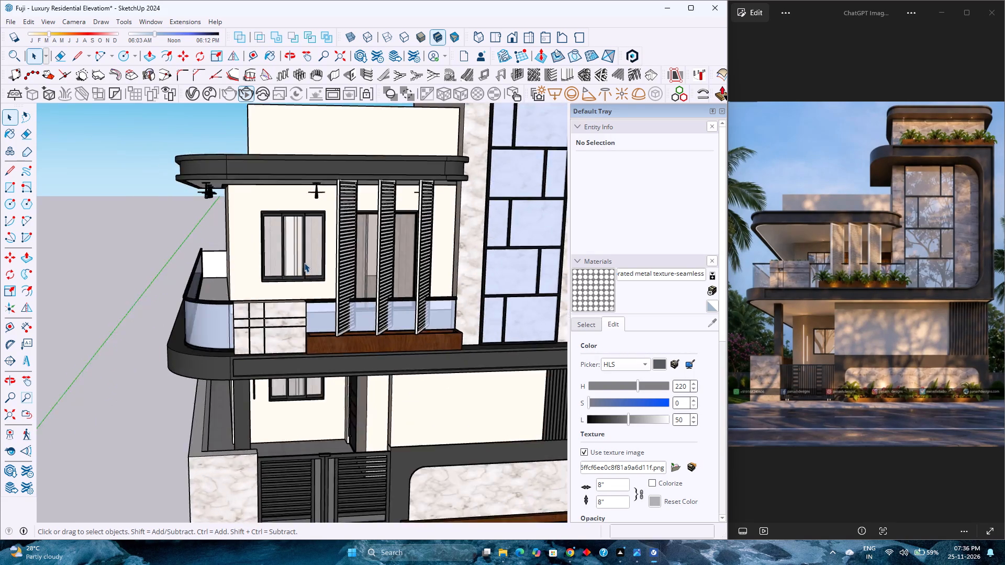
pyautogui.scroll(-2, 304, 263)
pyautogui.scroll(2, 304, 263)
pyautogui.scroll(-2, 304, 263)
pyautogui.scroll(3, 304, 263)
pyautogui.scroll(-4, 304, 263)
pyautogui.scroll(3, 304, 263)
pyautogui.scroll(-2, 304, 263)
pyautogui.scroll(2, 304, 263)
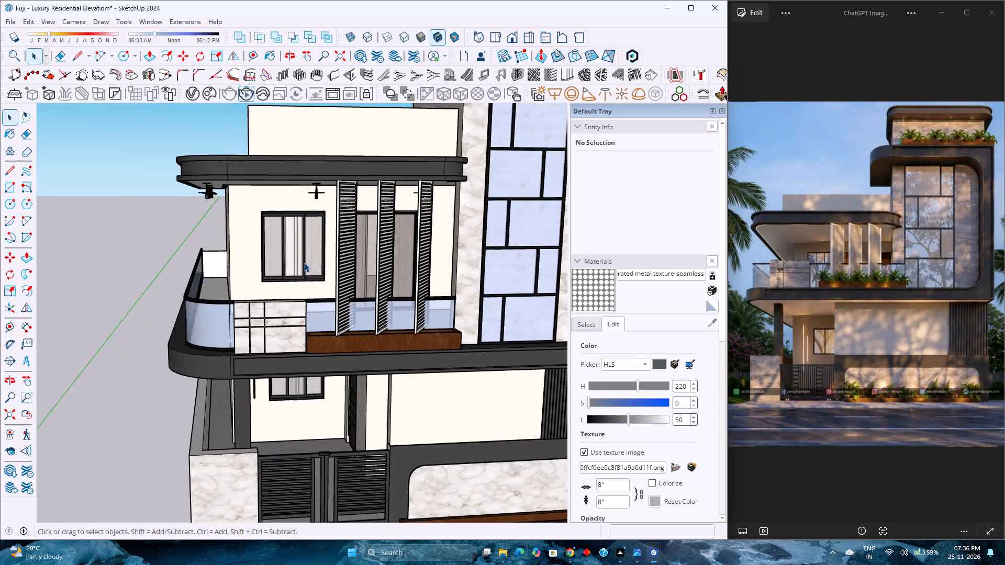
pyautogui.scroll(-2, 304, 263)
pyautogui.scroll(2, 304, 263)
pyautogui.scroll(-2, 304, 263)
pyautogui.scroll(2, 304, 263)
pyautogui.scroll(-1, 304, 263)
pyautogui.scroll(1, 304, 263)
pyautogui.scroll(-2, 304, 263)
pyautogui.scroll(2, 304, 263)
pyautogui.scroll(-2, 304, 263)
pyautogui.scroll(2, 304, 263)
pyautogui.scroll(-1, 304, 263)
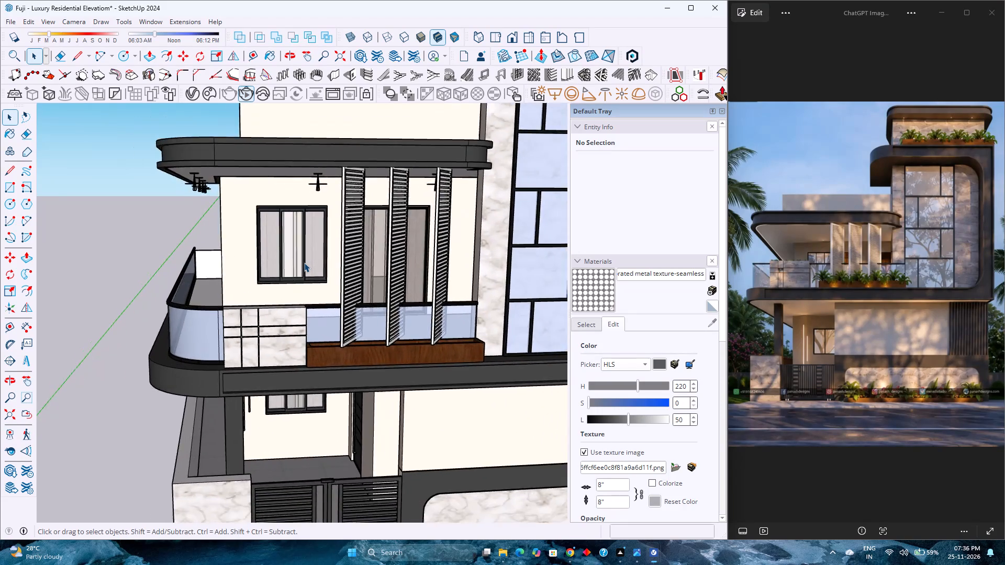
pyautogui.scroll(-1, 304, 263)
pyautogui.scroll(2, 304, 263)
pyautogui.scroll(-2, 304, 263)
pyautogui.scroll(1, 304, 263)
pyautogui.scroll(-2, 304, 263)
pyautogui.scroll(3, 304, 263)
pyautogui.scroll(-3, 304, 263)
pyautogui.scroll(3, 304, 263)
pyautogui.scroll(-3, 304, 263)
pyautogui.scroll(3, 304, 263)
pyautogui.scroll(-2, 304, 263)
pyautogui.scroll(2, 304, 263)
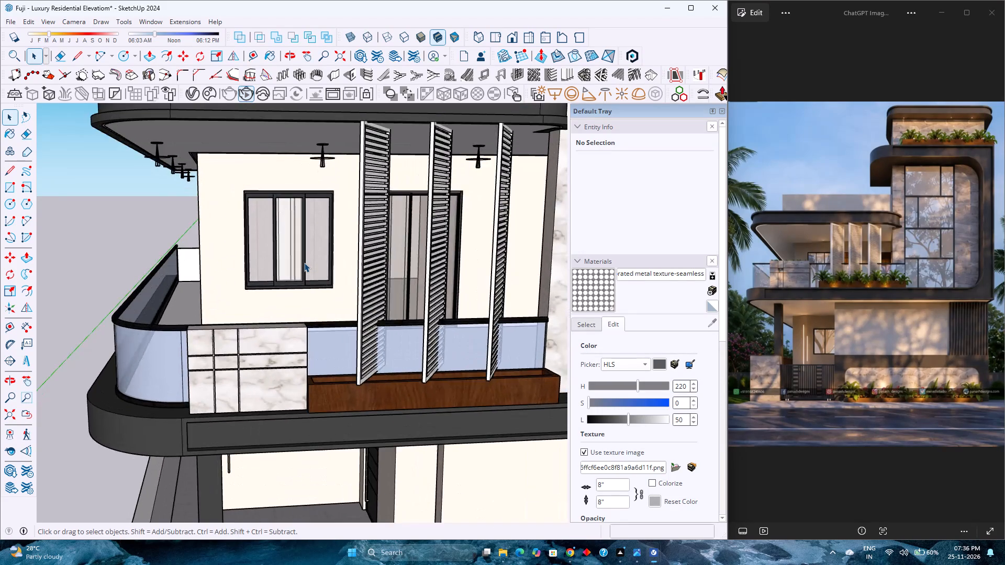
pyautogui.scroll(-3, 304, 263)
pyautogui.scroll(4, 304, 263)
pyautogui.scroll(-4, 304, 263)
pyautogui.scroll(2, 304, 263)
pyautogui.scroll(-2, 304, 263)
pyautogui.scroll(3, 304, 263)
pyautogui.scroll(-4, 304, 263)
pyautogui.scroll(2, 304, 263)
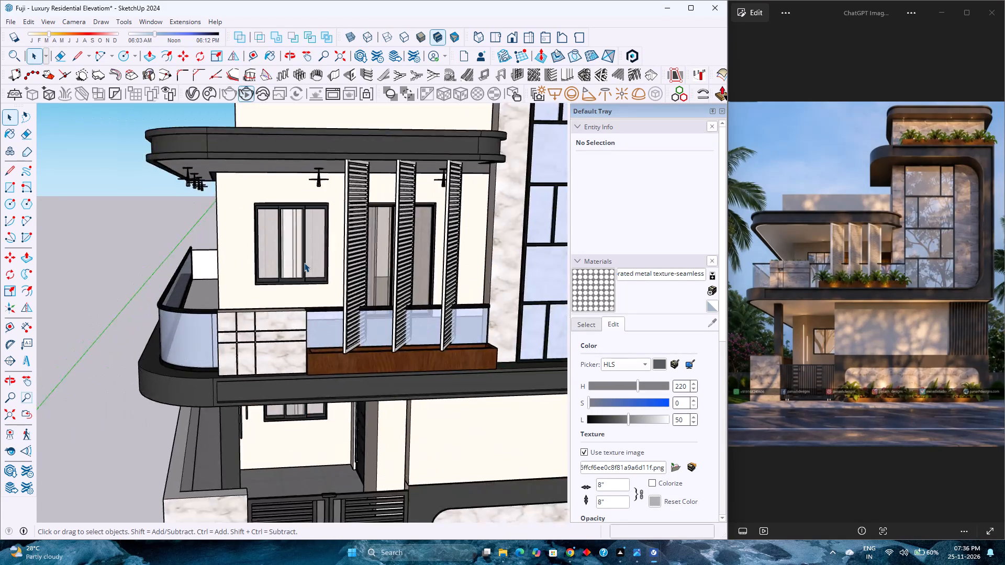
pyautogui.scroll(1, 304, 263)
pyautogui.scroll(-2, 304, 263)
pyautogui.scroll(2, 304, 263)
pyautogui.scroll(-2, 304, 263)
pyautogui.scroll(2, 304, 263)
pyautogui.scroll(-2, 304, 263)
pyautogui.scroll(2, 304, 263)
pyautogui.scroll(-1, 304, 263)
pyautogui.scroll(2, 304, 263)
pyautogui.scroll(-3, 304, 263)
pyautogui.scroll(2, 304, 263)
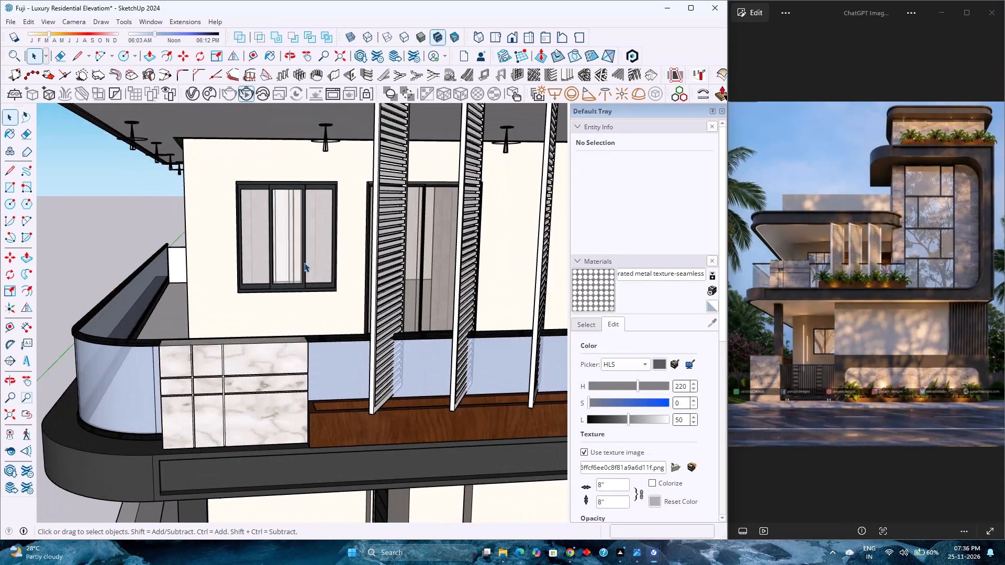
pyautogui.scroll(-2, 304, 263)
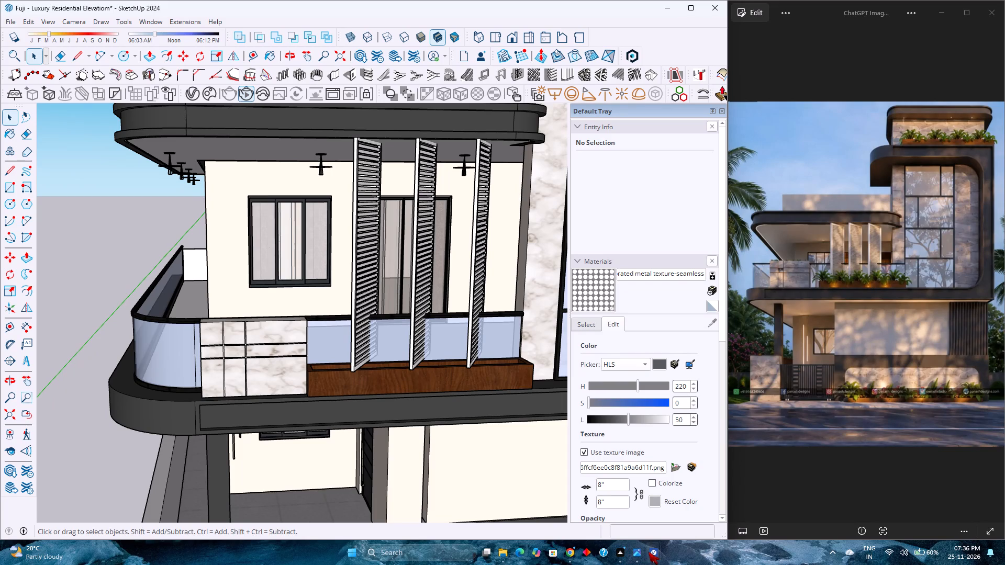
# Restore the V-Ray frame buffer, set the model to the full Front view, and restart the render.
pyautogui.click(587, 494)
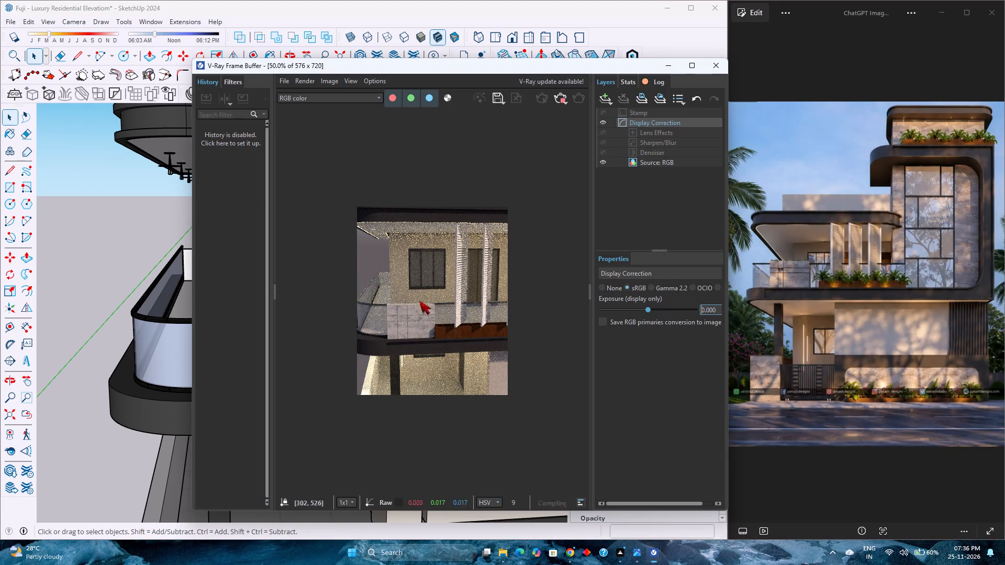
pyautogui.click(506, 37)
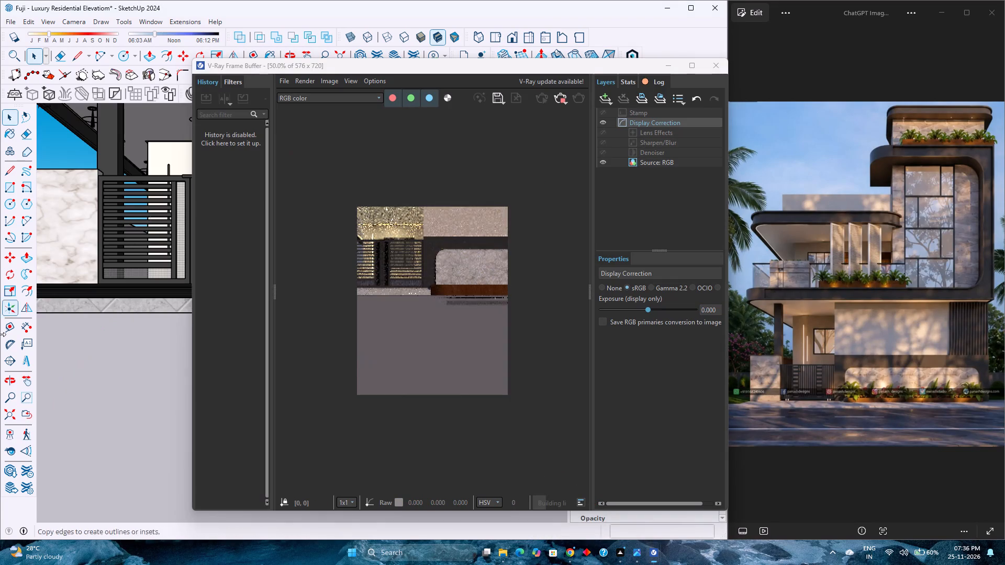
pyautogui.click(5, 418)
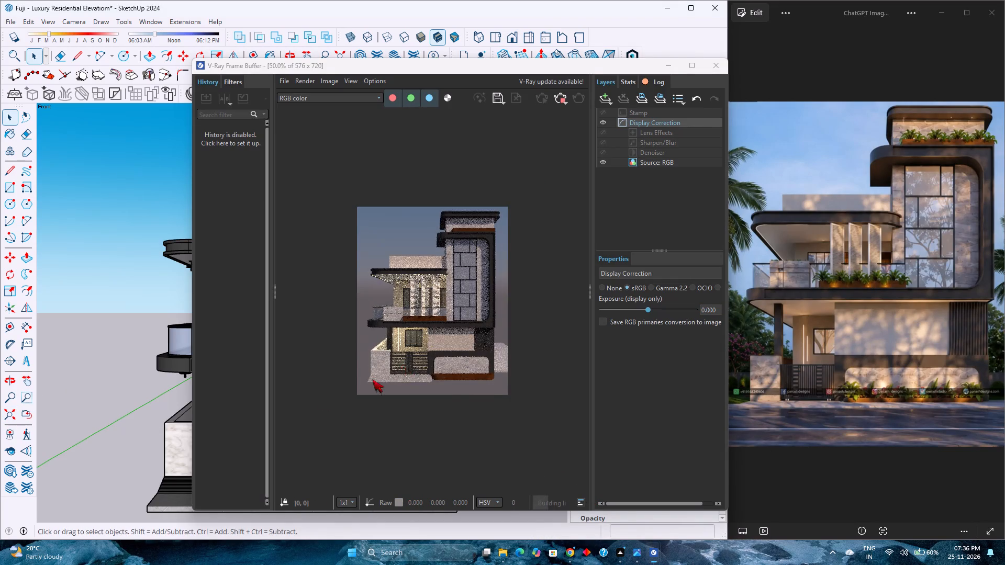
pyautogui.click(561, 95)
pyautogui.click(579, 99)
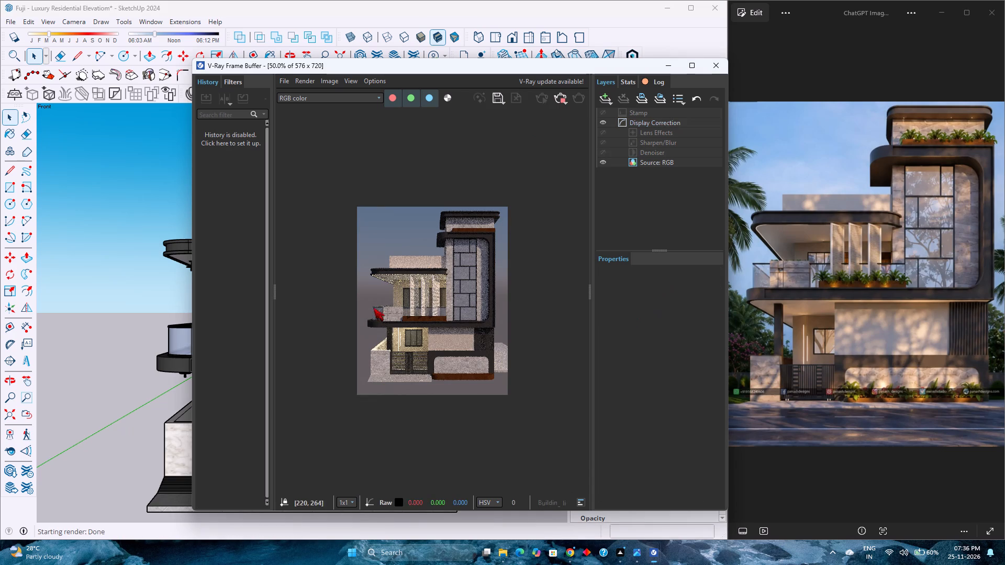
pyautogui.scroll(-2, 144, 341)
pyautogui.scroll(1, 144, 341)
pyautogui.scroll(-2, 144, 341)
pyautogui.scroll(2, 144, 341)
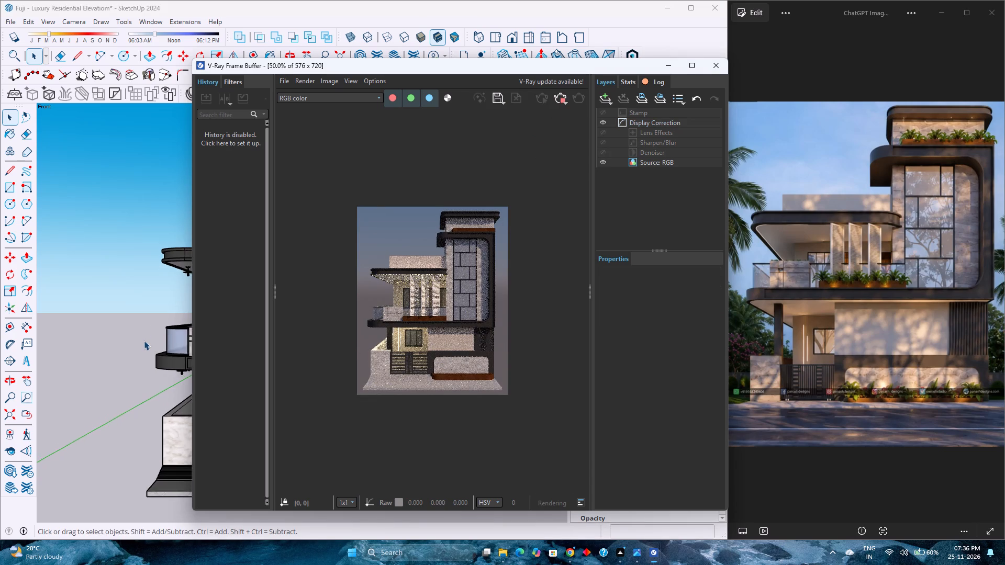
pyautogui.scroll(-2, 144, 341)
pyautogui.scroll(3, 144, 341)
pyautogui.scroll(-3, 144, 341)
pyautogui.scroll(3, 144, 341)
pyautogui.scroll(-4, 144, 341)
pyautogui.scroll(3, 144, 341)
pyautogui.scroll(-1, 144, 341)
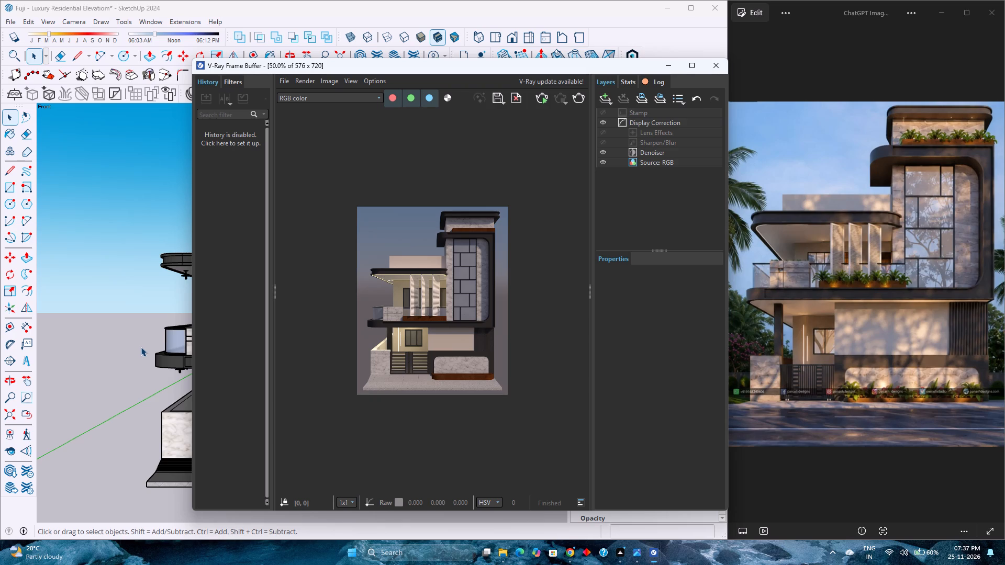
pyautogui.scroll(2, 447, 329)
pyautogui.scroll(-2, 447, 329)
# Save the rendered front elevation to the Downloads folder as a JPEG image named 1234.
pyautogui.click(499, 101)
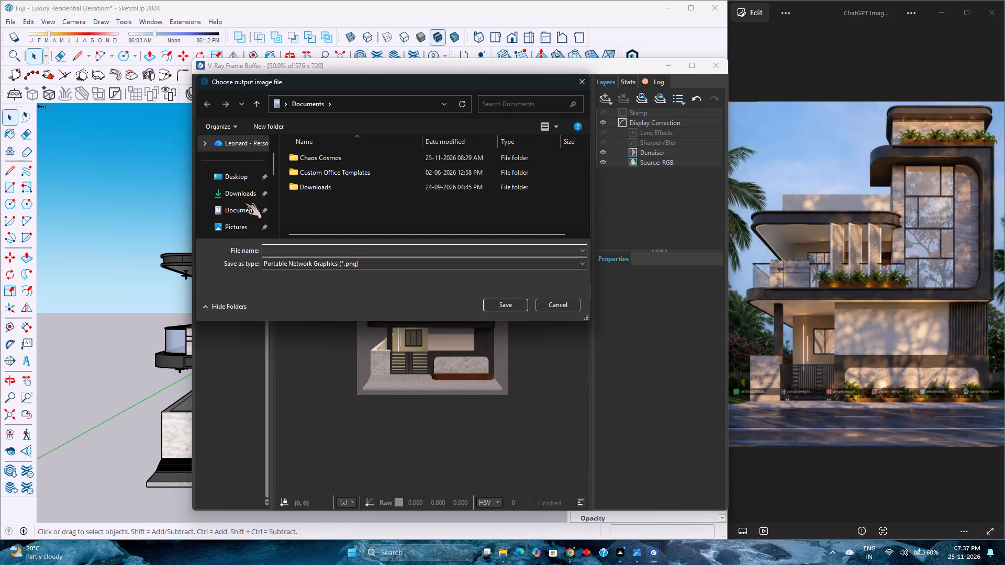
pyautogui.click(240, 190)
pyautogui.click(338, 277)
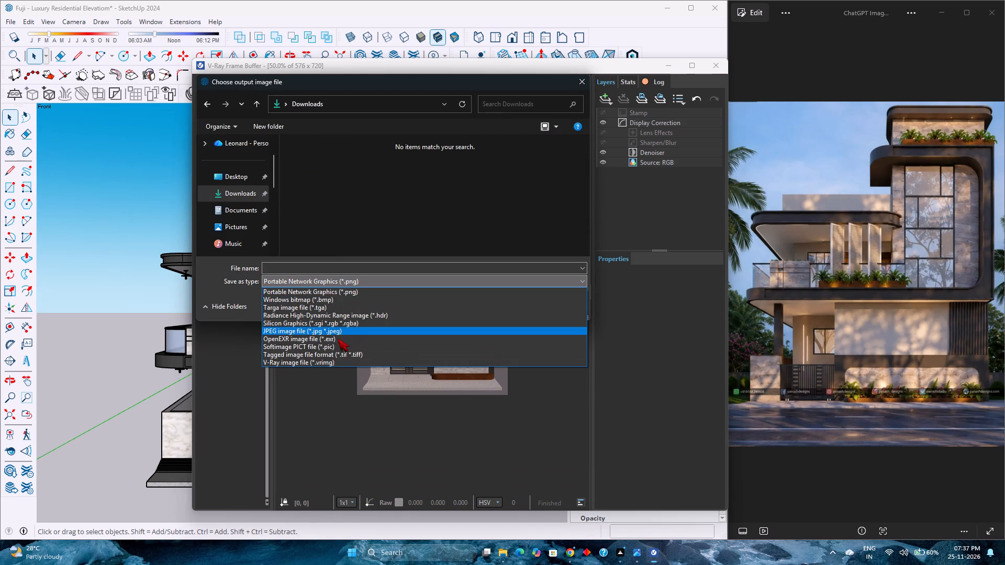
pyautogui.click(339, 332)
pyautogui.click(411, 264)
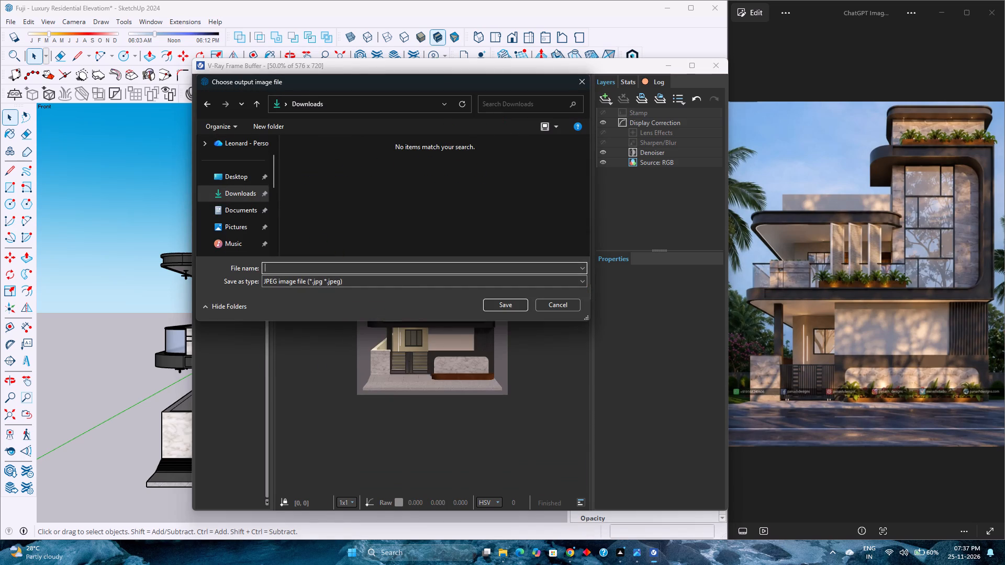
pyautogui.write('1234')
pyautogui.press('Return')
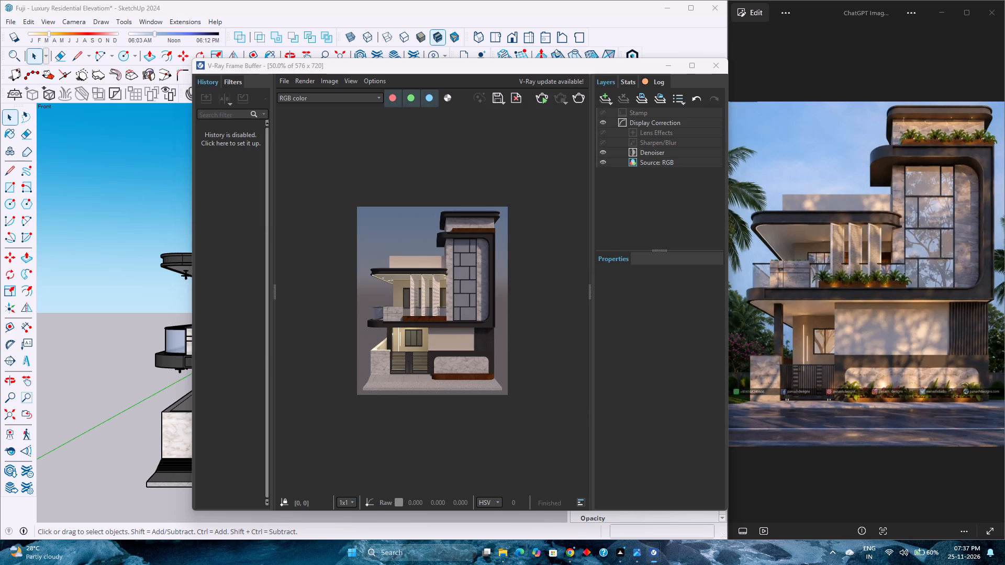
# Switch to ChatGPT in Chrome and send the saved 1234 image in the "AI render prompt writing" chat.
pyautogui.click(568, 554)
pyautogui.click(864, 132)
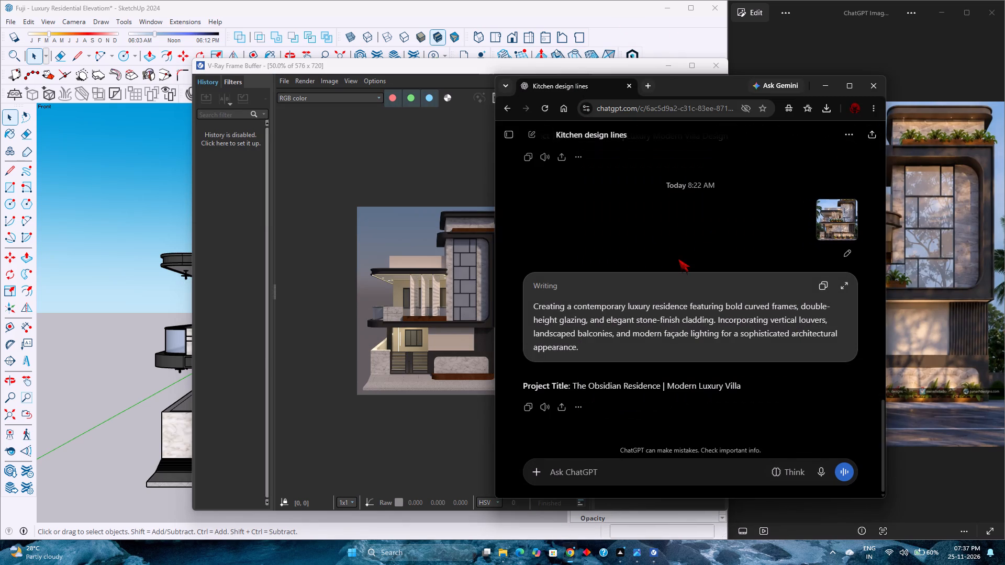
pyautogui.click(510, 132)
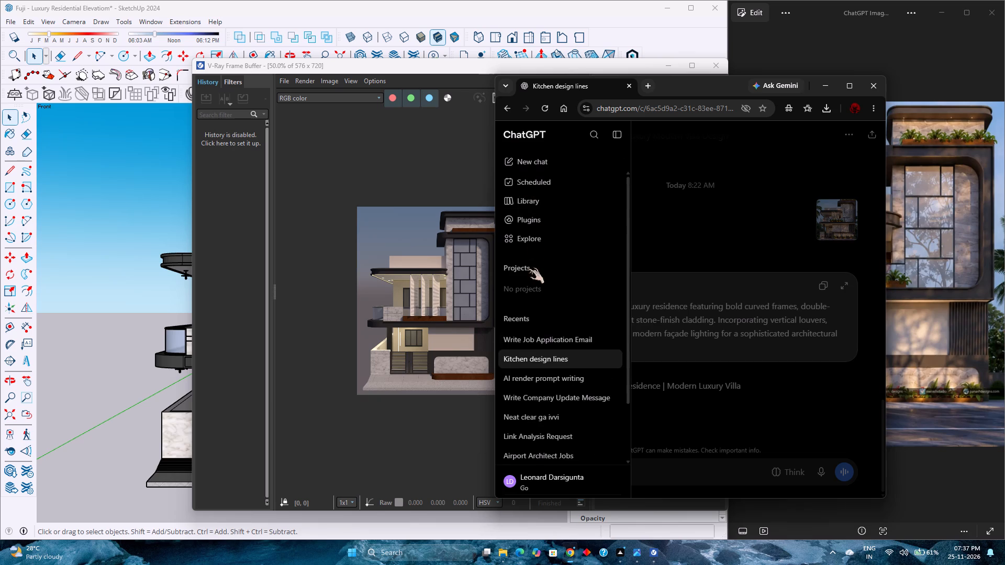
pyautogui.click(534, 372)
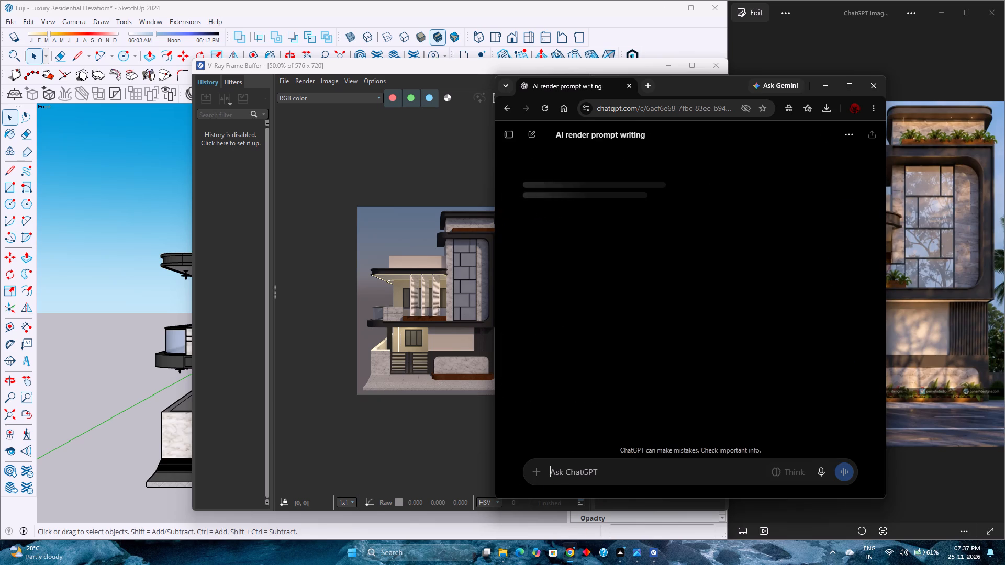
pyautogui.click(541, 474)
pyautogui.click(580, 276)
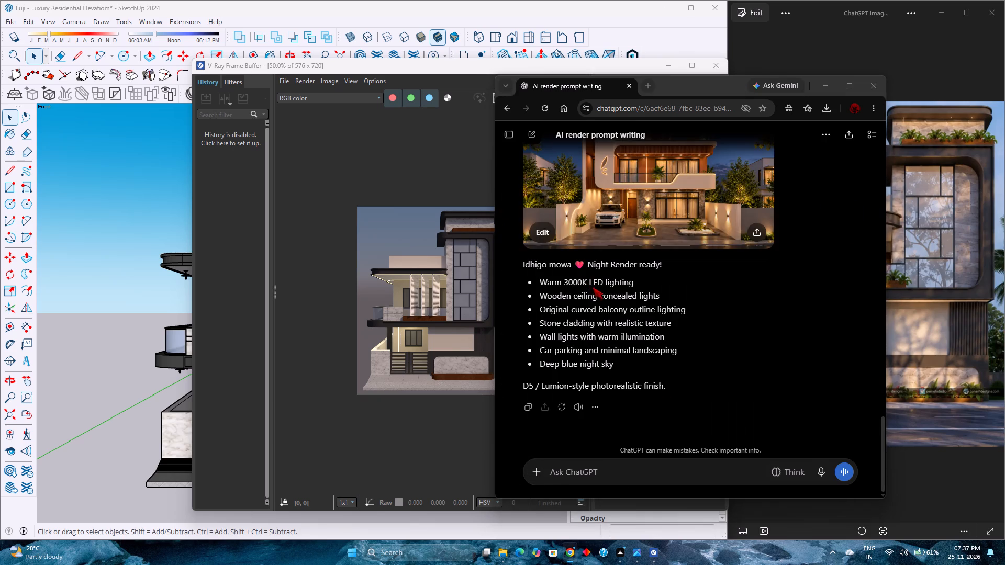
pyautogui.click(383, 151)
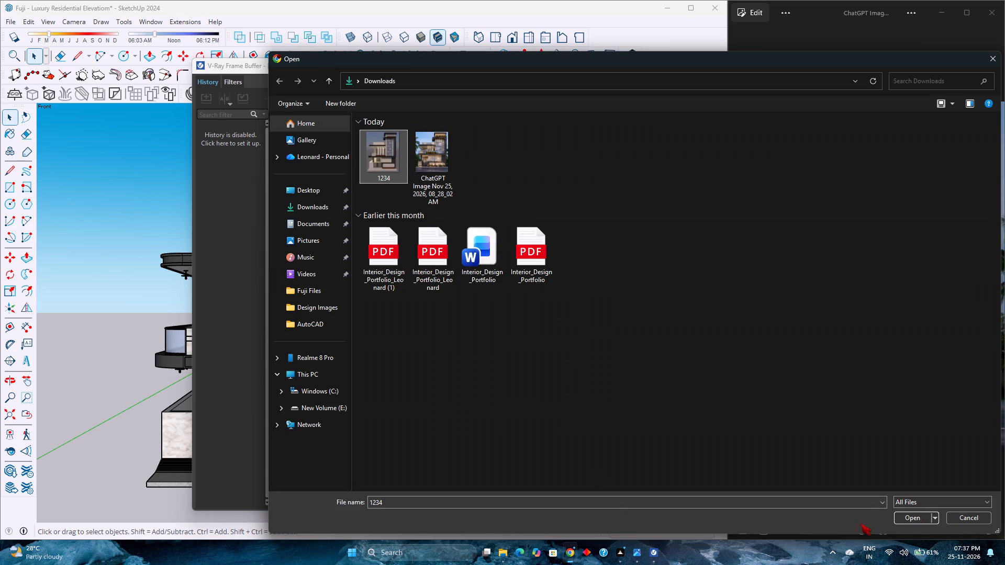
pyautogui.click(918, 516)
pyautogui.click(845, 473)
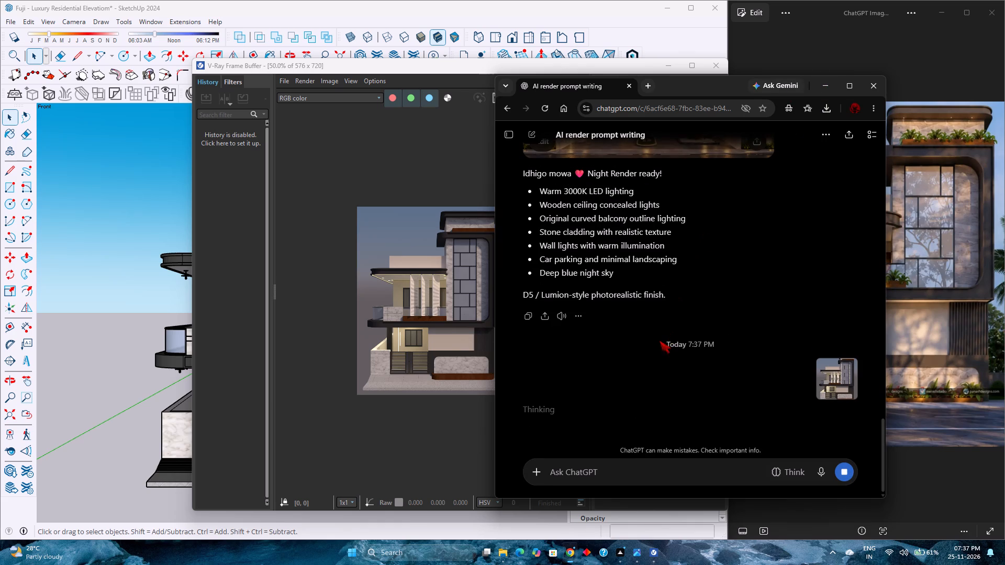
# Read the chat's reply and answer "Day" to request a daytime render of the elevation.
pyautogui.scroll(-5, 658, 343)
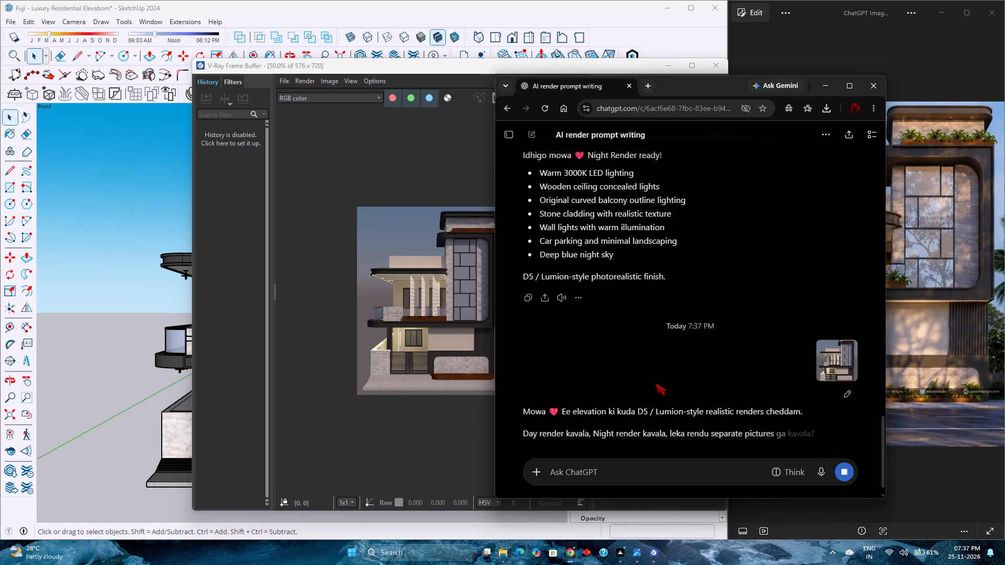
pyautogui.scroll(-2, 650, 433)
pyautogui.click(650, 476)
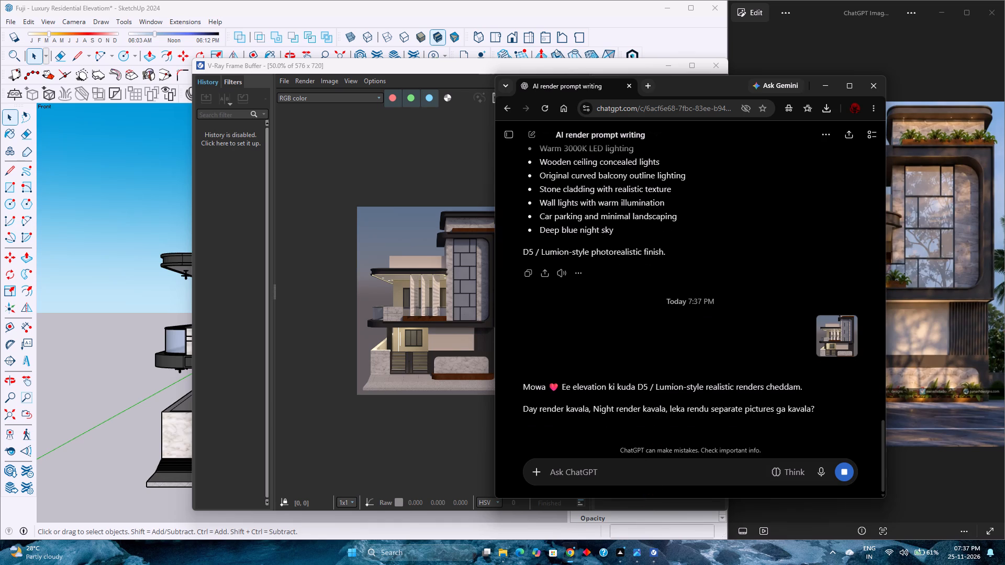
pyautogui.write('Day')
pyautogui.press('Return')
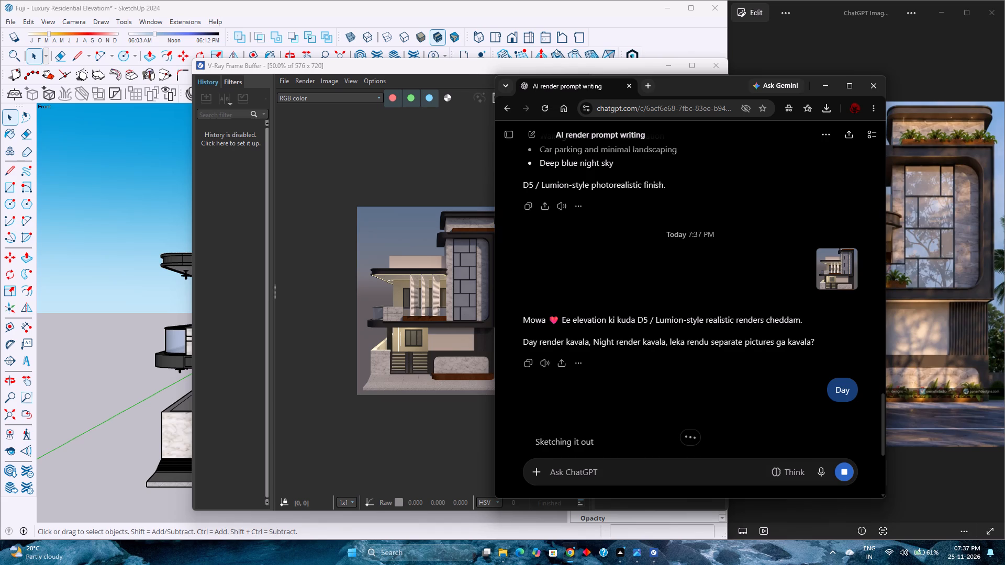
# Check the day render's generation, and minimise Chrome and the V-Ray frame buffer to uncover the elevation model.
pyautogui.scroll(2, 660, 469)
pyautogui.scroll(-4, 660, 469)
pyautogui.scroll(4, 660, 469)
pyautogui.scroll(-2, 660, 469)
pyautogui.scroll(-4, 629, 345)
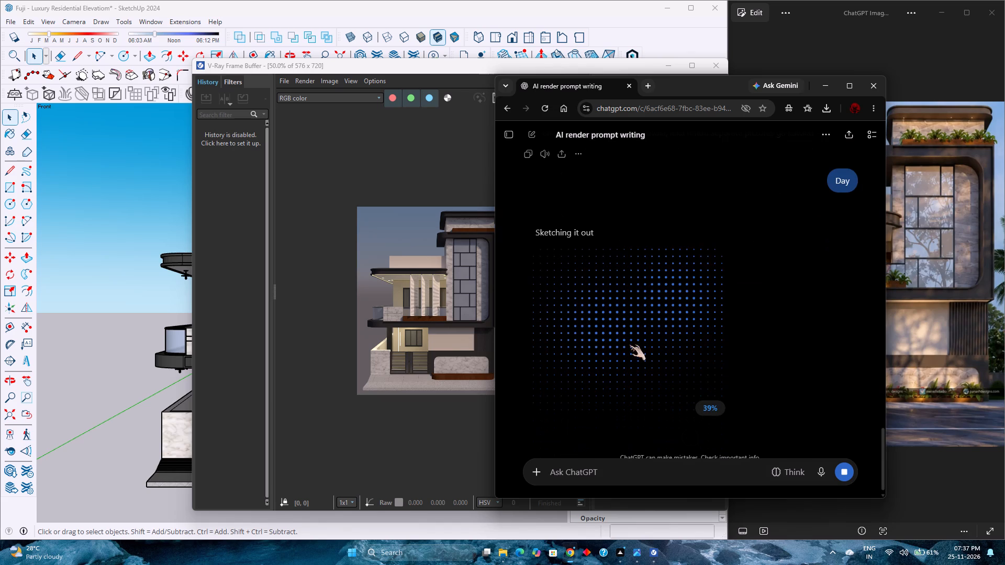
pyautogui.click(831, 86)
pyautogui.scroll(-4, 462, 312)
pyautogui.scroll(6, 462, 312)
pyautogui.scroll(-2, 462, 312)
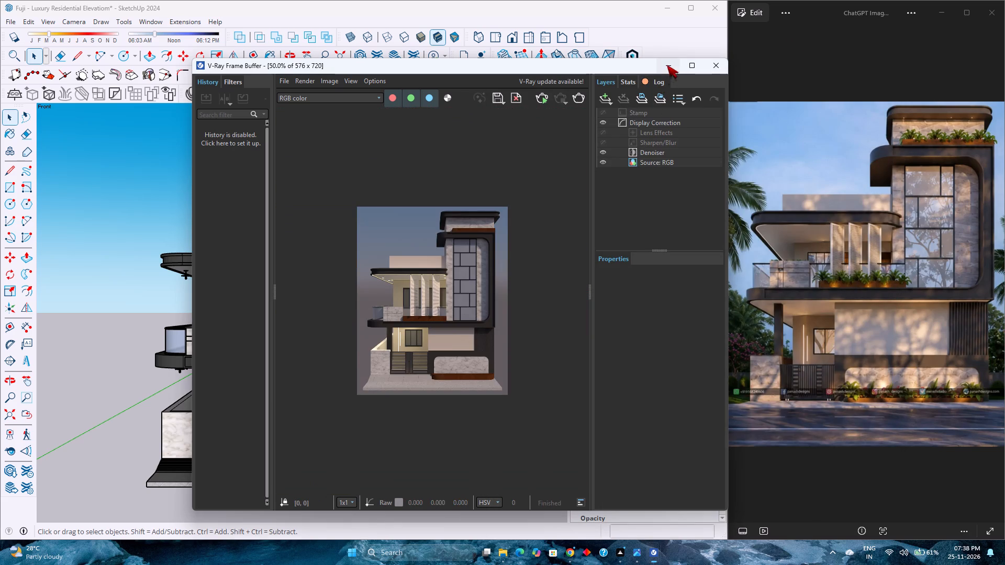
pyautogui.click(667, 64)
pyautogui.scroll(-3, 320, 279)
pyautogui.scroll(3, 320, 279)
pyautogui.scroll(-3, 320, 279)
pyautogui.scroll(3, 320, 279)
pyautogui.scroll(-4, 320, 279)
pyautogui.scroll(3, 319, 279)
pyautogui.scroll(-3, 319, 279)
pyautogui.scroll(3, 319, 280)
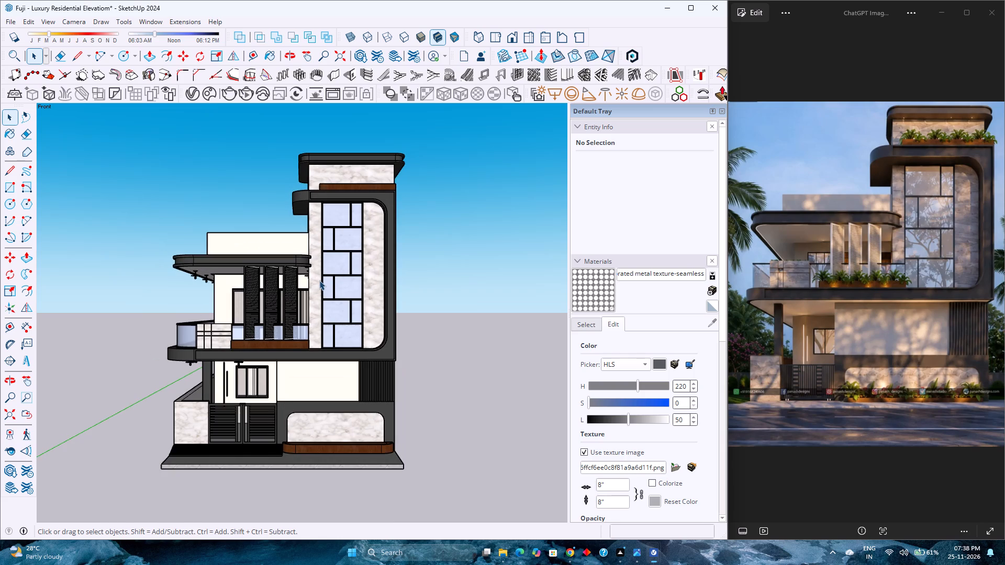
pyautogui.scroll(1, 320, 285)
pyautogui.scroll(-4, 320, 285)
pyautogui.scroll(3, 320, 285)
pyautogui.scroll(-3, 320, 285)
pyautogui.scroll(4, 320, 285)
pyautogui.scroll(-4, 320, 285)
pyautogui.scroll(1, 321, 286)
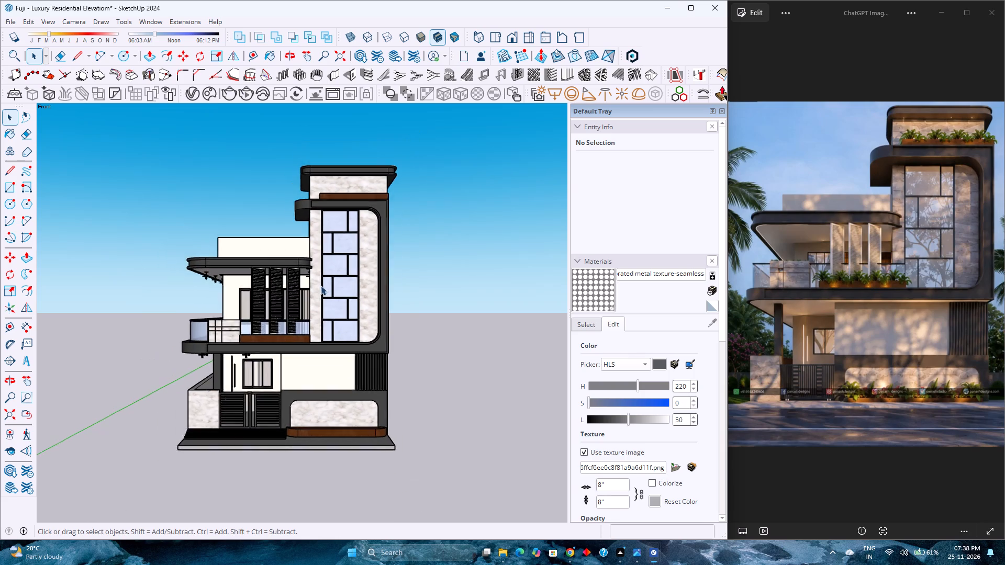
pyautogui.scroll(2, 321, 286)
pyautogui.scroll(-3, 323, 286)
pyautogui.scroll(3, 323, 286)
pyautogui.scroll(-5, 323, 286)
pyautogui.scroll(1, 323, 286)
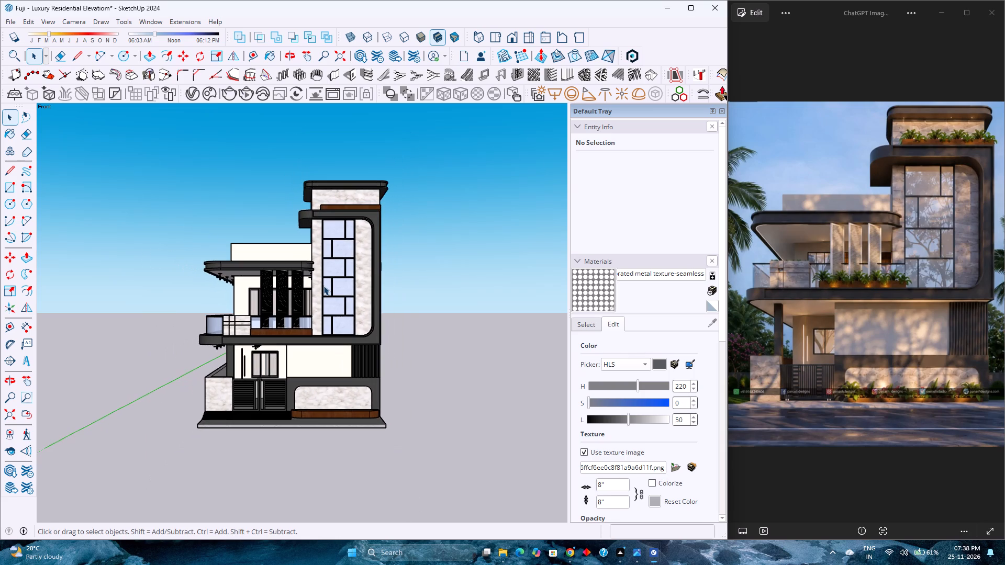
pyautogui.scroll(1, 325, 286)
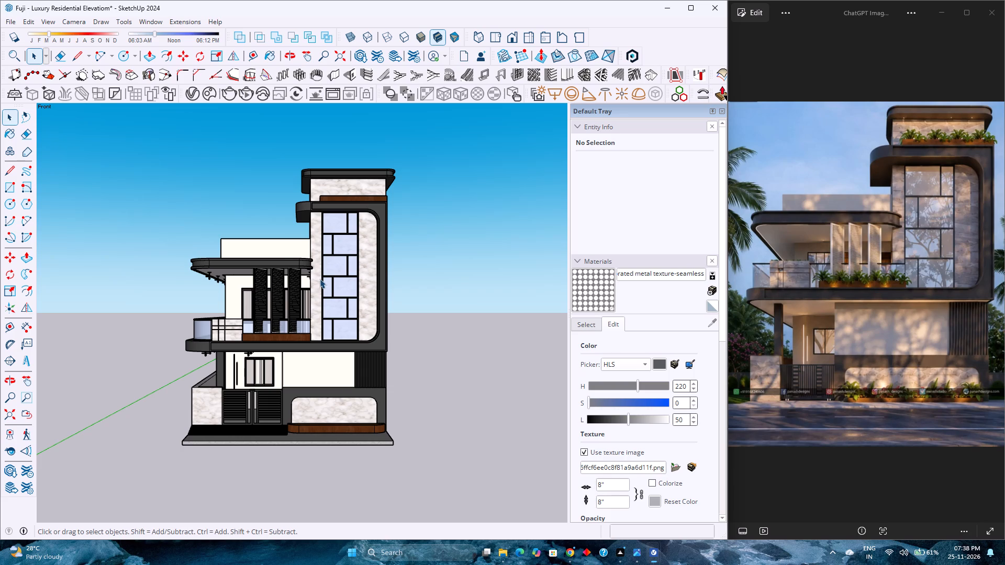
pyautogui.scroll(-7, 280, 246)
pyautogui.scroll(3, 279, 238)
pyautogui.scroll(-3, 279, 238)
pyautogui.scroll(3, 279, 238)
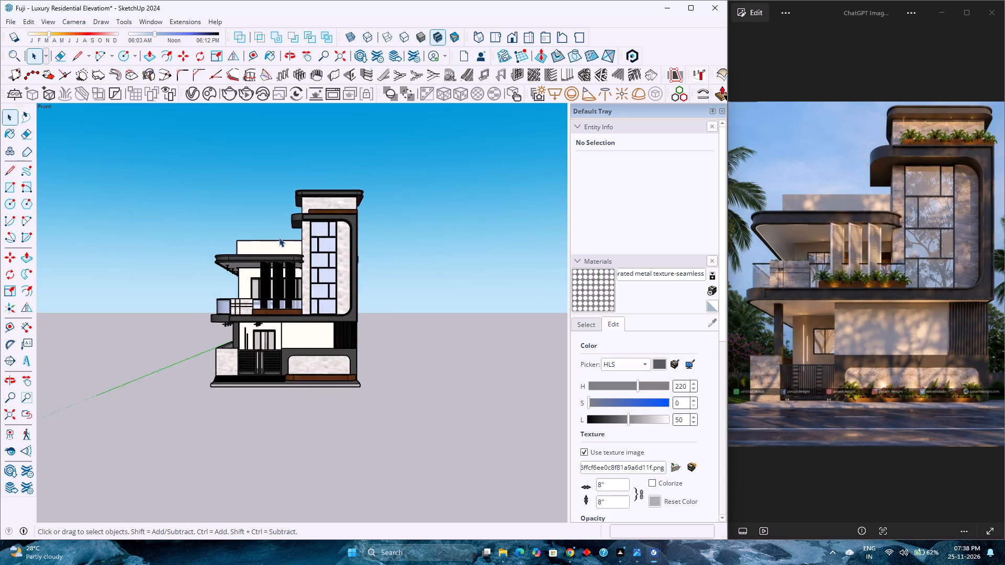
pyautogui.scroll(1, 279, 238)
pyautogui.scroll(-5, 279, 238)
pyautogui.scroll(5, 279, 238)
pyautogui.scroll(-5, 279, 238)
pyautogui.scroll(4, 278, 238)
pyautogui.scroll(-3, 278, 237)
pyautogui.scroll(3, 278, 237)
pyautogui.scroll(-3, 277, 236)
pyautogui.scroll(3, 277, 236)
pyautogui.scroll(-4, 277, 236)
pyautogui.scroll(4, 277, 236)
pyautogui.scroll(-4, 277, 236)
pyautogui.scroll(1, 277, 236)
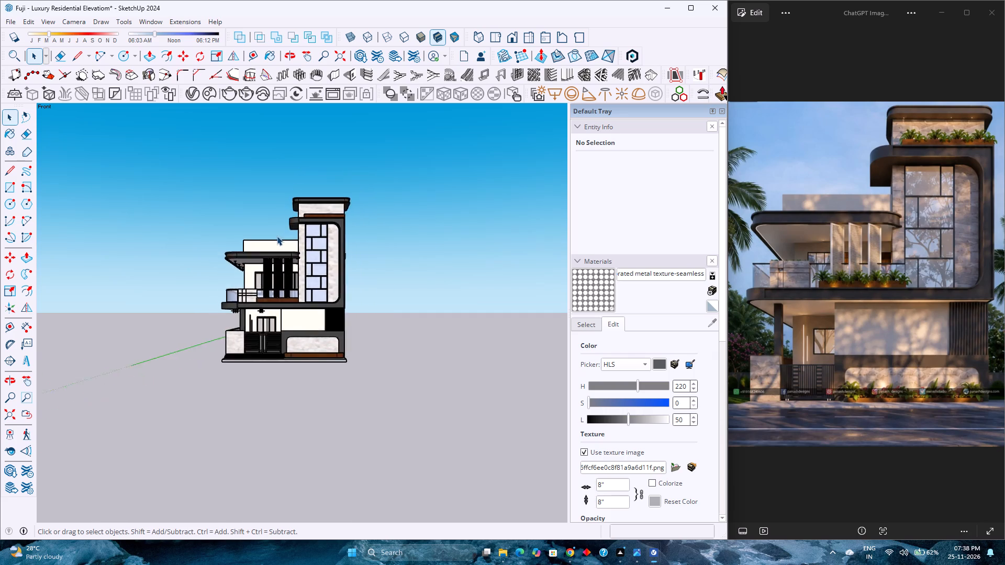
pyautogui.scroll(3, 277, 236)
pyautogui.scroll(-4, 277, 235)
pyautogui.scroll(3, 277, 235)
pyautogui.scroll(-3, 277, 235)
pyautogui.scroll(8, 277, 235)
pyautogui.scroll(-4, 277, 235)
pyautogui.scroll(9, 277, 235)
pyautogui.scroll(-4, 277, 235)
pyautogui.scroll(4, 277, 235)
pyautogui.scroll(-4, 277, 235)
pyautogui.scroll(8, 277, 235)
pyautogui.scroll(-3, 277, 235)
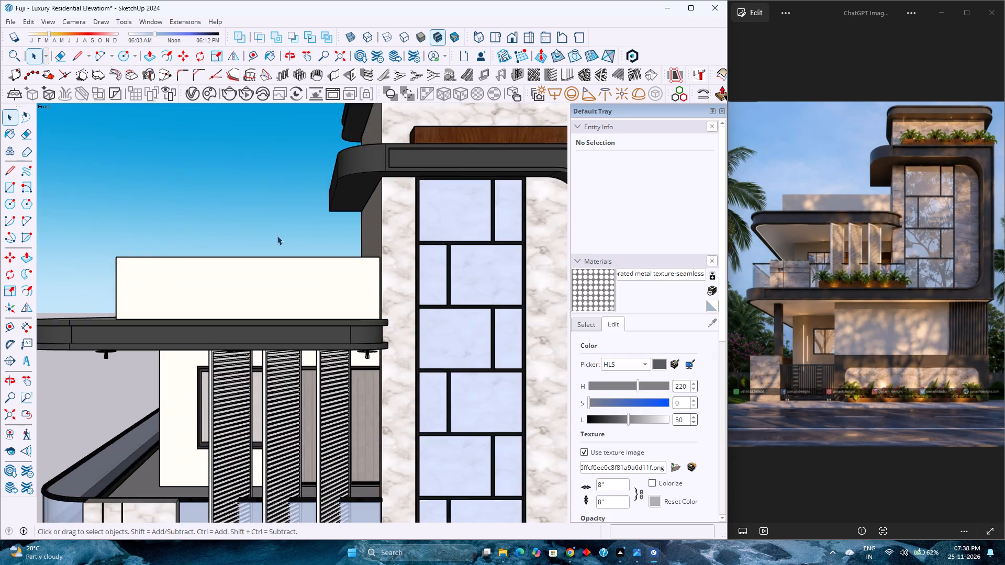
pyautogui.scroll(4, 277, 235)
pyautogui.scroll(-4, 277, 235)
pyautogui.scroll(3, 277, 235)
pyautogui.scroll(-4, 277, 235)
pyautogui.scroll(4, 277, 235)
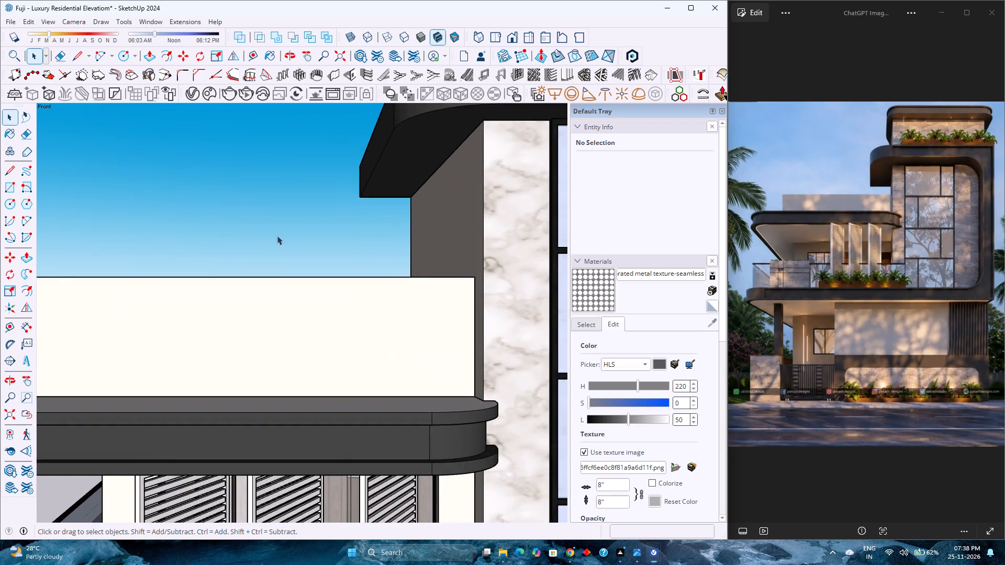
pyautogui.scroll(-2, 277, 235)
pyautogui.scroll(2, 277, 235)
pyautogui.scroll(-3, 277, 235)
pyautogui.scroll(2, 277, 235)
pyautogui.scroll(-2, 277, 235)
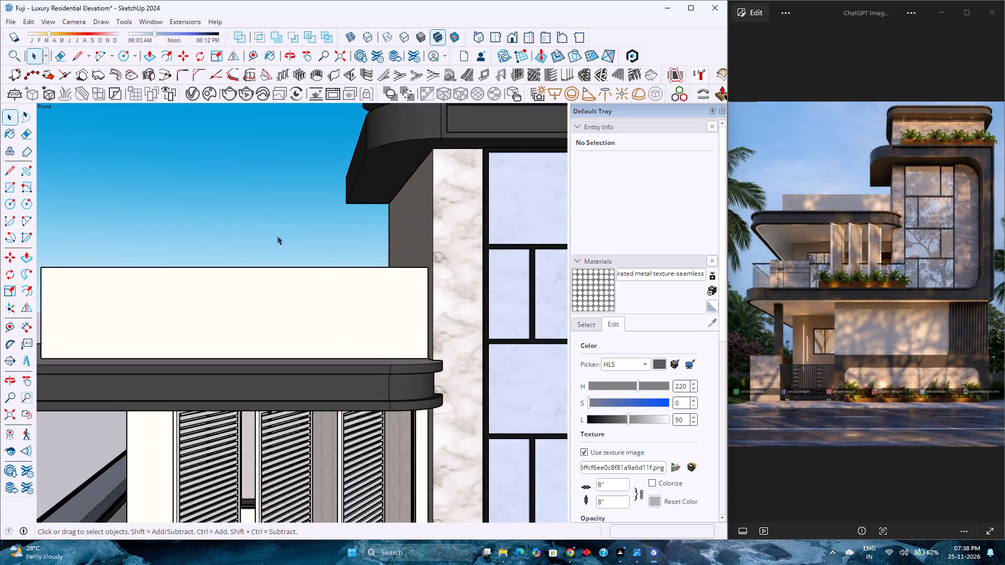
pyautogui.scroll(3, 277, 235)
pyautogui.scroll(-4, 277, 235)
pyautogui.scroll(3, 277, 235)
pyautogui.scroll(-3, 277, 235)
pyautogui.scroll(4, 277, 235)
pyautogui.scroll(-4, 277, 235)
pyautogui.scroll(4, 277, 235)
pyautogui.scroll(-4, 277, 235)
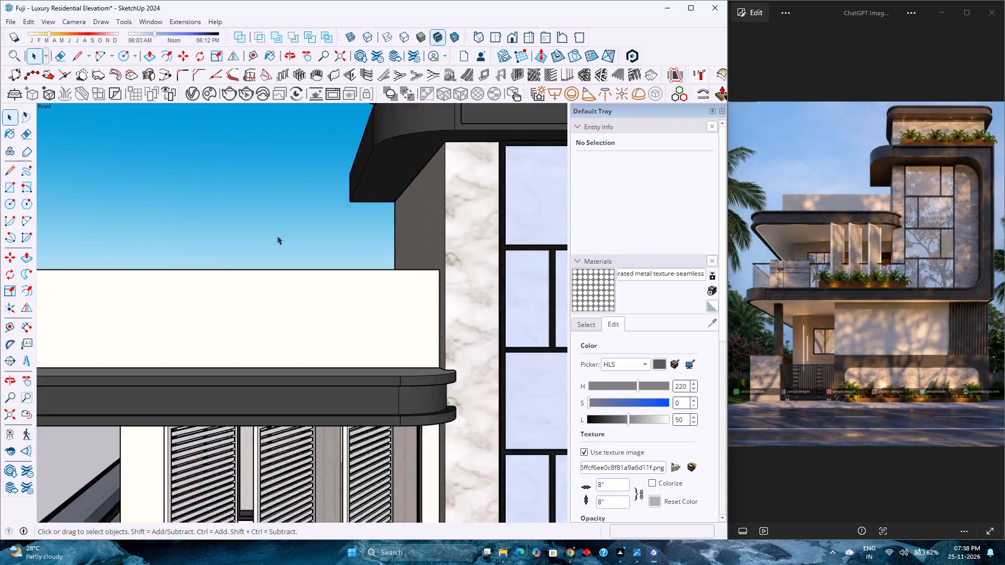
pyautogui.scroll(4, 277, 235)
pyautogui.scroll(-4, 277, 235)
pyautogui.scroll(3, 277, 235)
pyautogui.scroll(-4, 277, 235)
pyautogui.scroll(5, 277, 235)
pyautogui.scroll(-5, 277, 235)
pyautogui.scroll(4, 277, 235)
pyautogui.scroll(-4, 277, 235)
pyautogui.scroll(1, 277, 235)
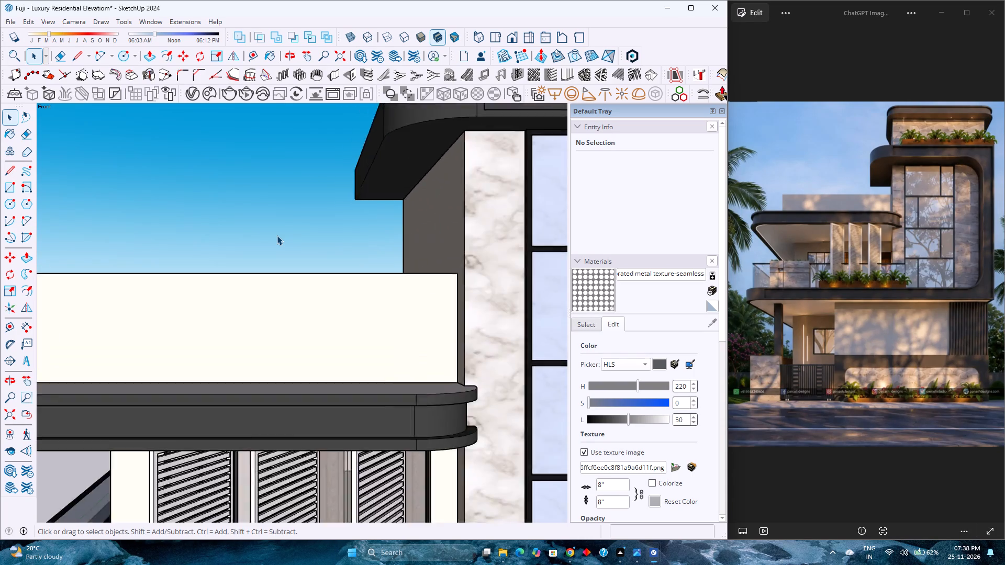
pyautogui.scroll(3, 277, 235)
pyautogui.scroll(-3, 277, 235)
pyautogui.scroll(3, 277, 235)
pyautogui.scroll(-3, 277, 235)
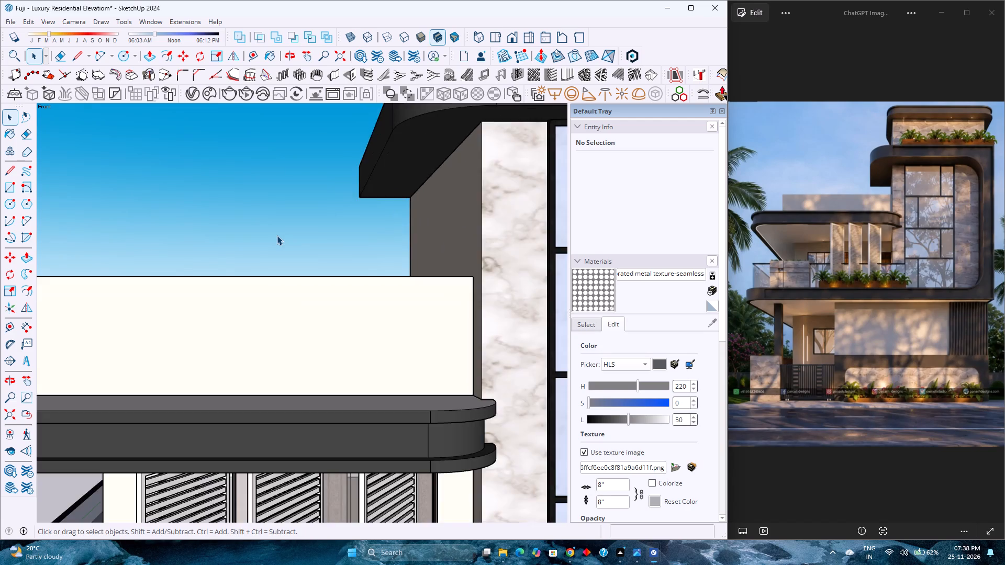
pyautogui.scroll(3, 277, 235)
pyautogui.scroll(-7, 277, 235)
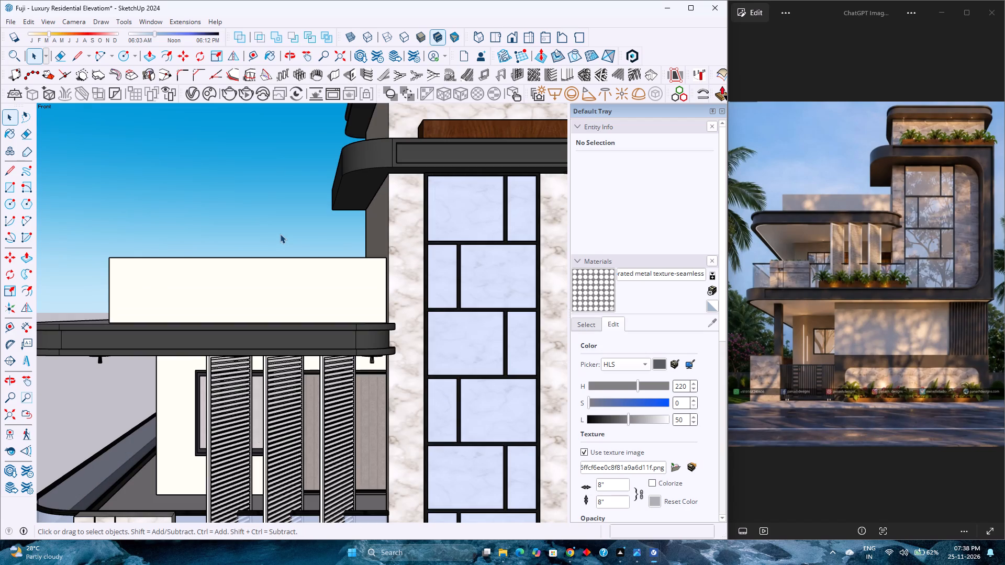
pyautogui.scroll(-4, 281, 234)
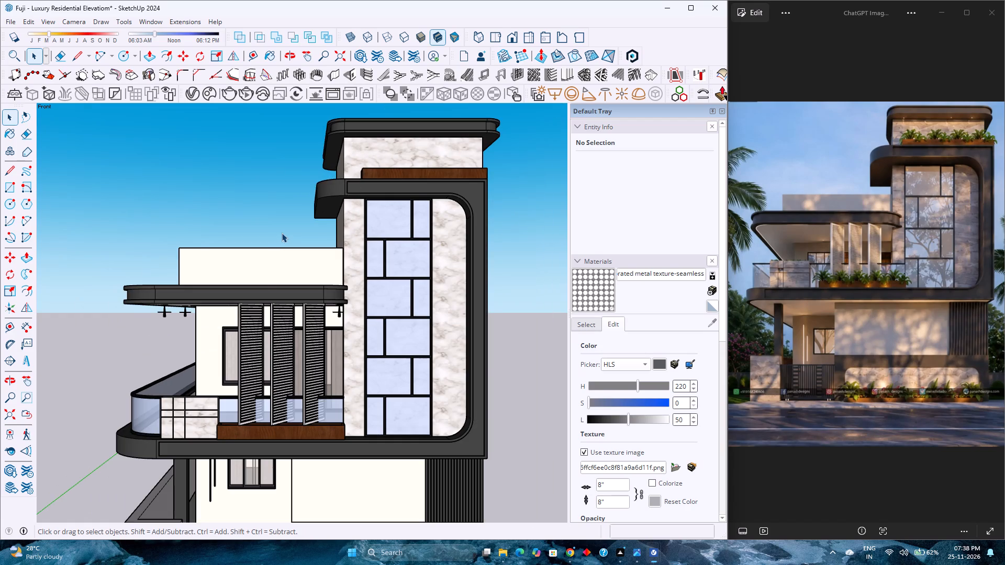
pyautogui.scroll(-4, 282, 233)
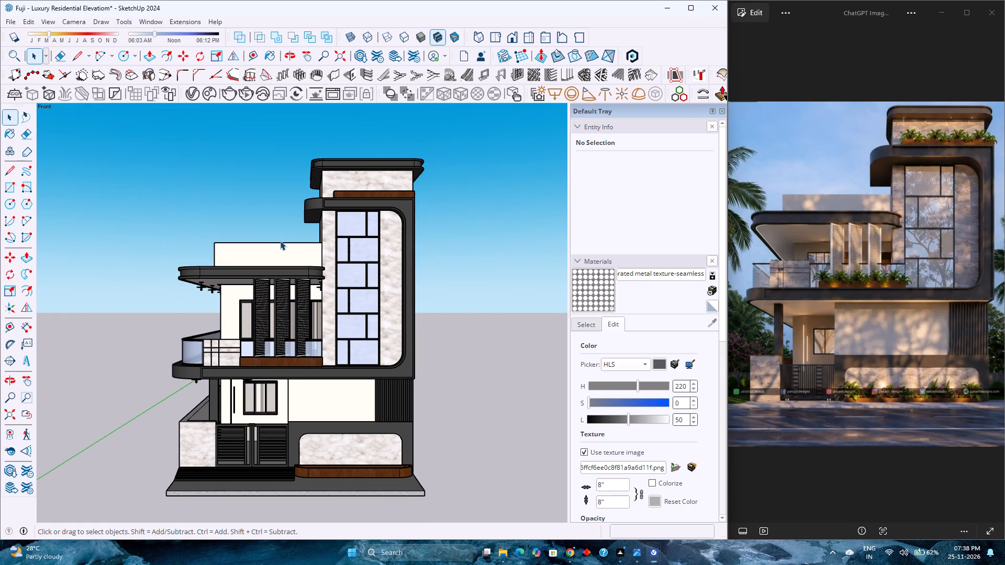
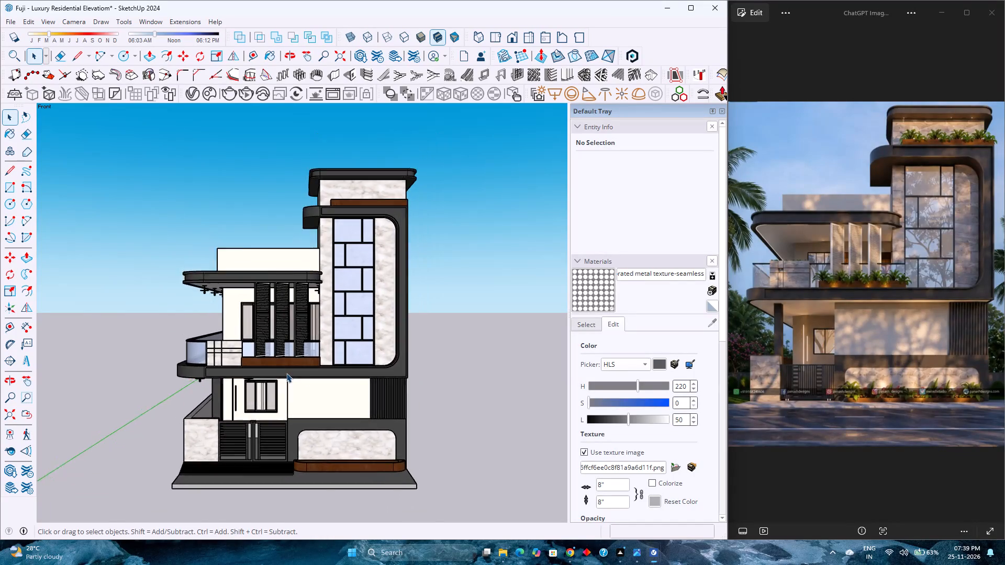
# Open 3D Warehouse, dismiss its promotion, and search the models for "Wall Lights".
pyautogui.scroll(1, 286, 373)
pyautogui.scroll(-3, 286, 373)
pyautogui.scroll(4, 286, 373)
pyautogui.scroll(-4, 286, 373)
pyautogui.scroll(4, 270, 410)
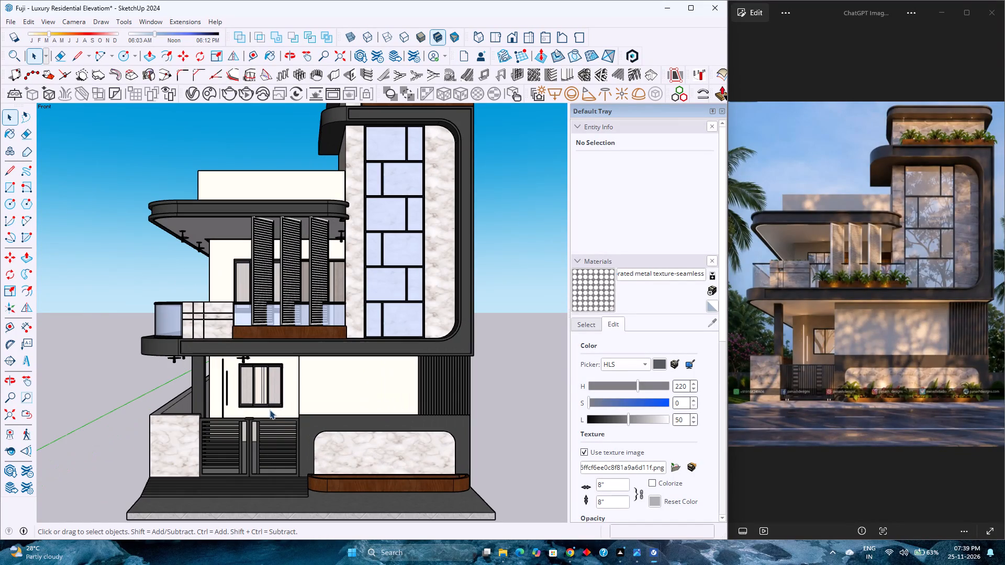
pyautogui.click(153, 20)
pyautogui.click(184, 101)
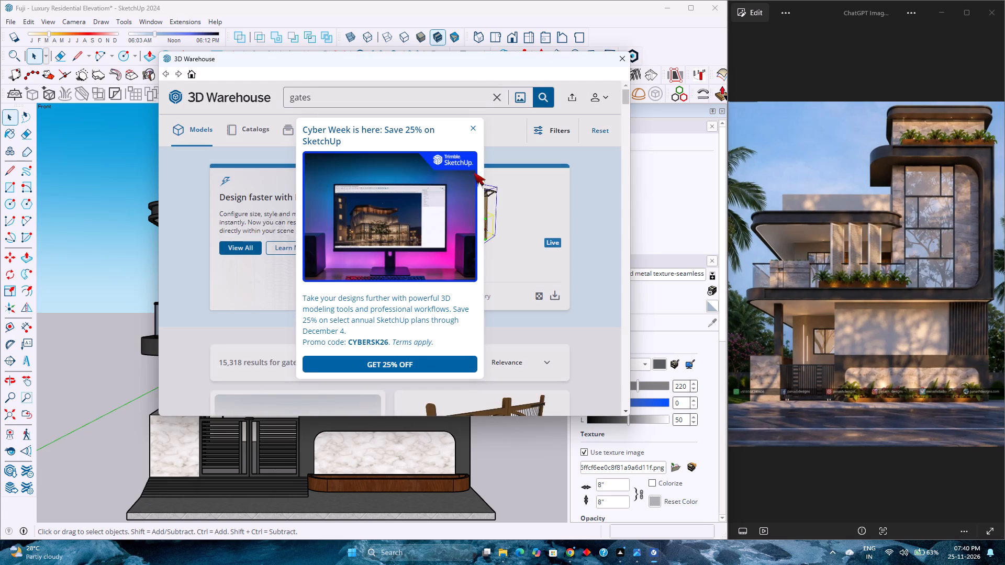
pyautogui.click(474, 127)
pyautogui.click(498, 99)
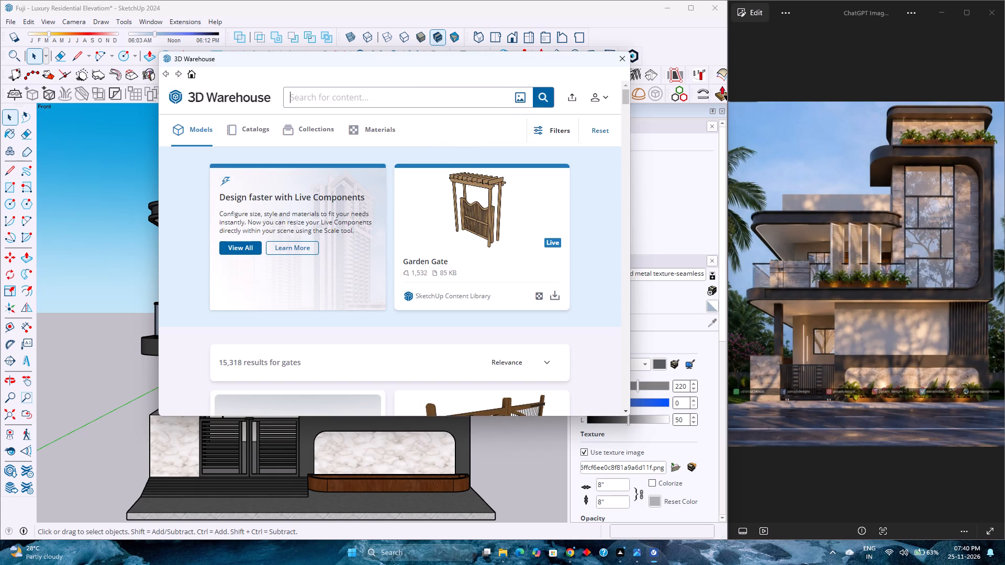
pyautogui.click(465, 96)
pyautogui.write('Waa')
pyautogui.press('BackSpace')
pyautogui.write('ll')
pyautogui.press('space')
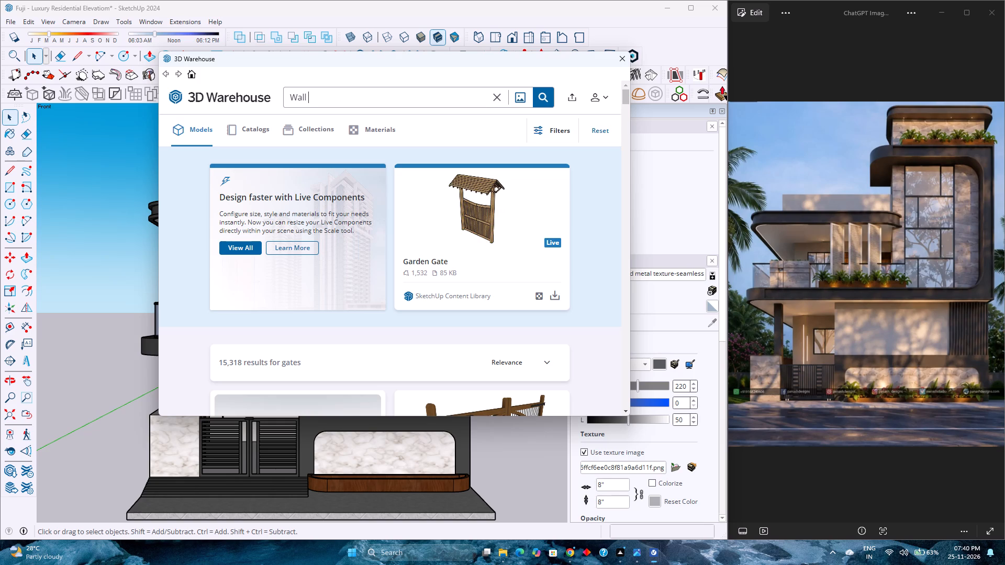
pyautogui.write('Lights')
pyautogui.press('Return')
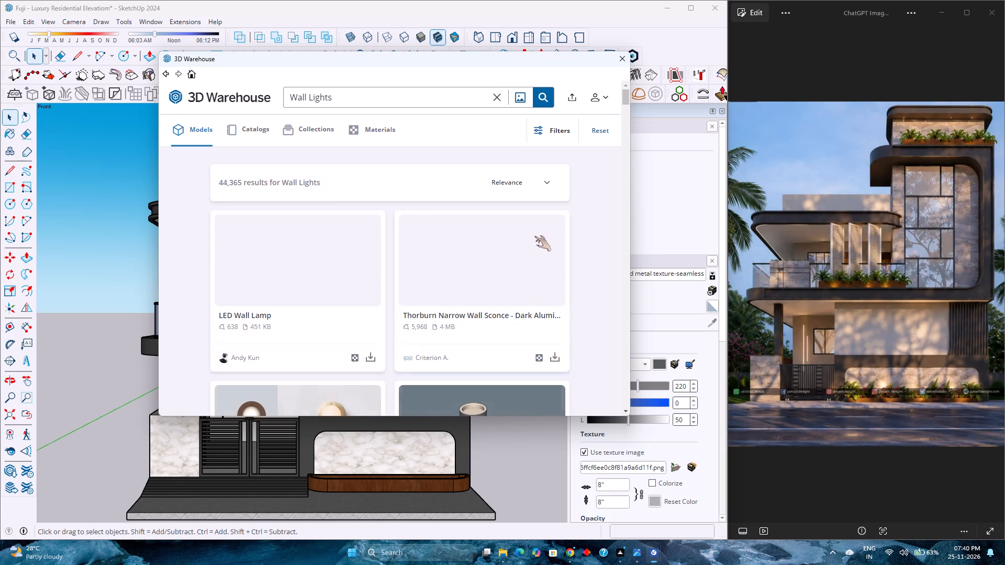
# Browse the first Wall Lights results for a fixture that suits the elevation.
pyautogui.scroll(-1, 406, 268)
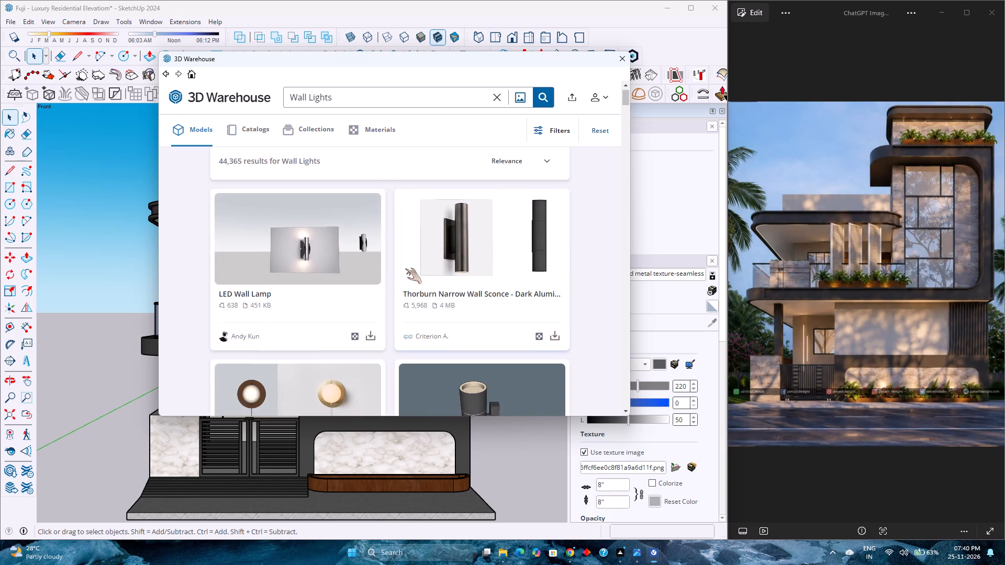
pyautogui.scroll(-2, 405, 268)
pyautogui.scroll(3, 405, 268)
pyautogui.scroll(-1, 400, 261)
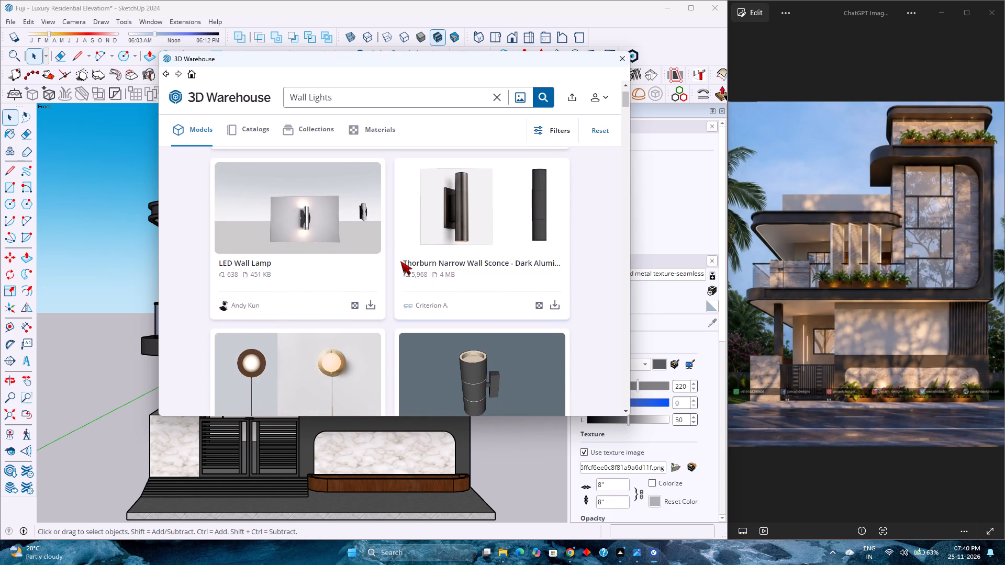
pyautogui.scroll(-7, 400, 261)
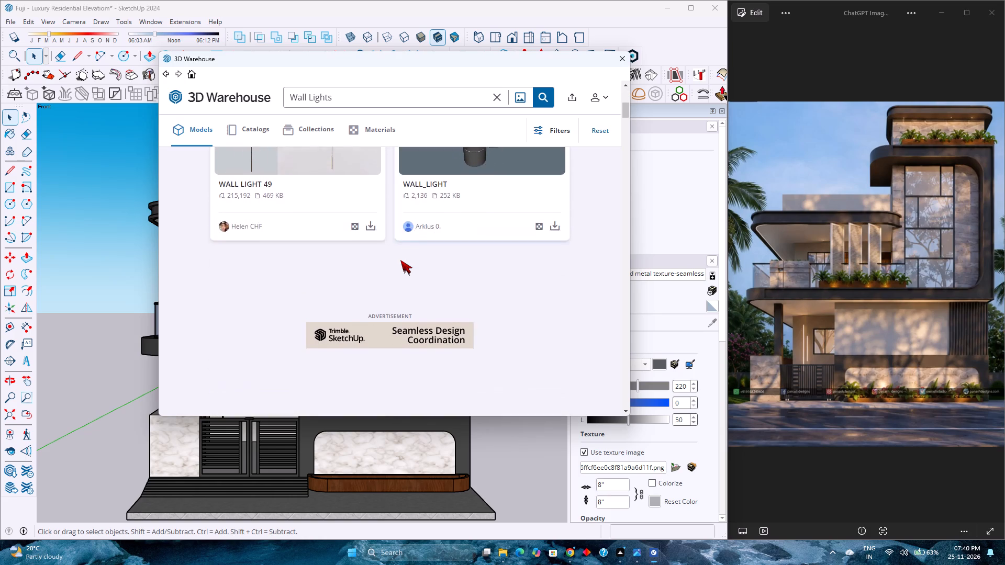
pyautogui.scroll(7, 401, 255)
pyautogui.scroll(-6, 401, 255)
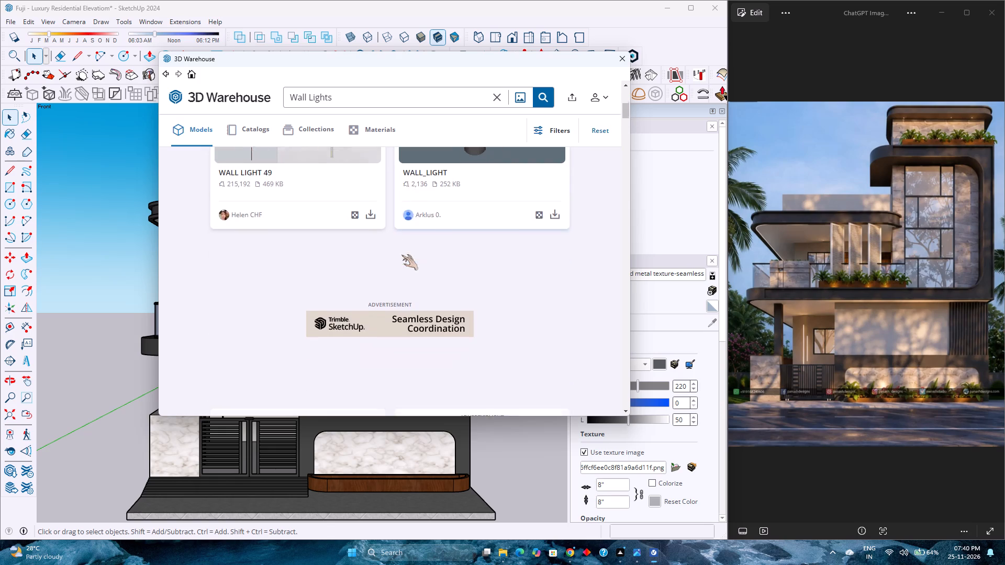
pyautogui.scroll(-10, 401, 255)
pyautogui.scroll(4, 402, 254)
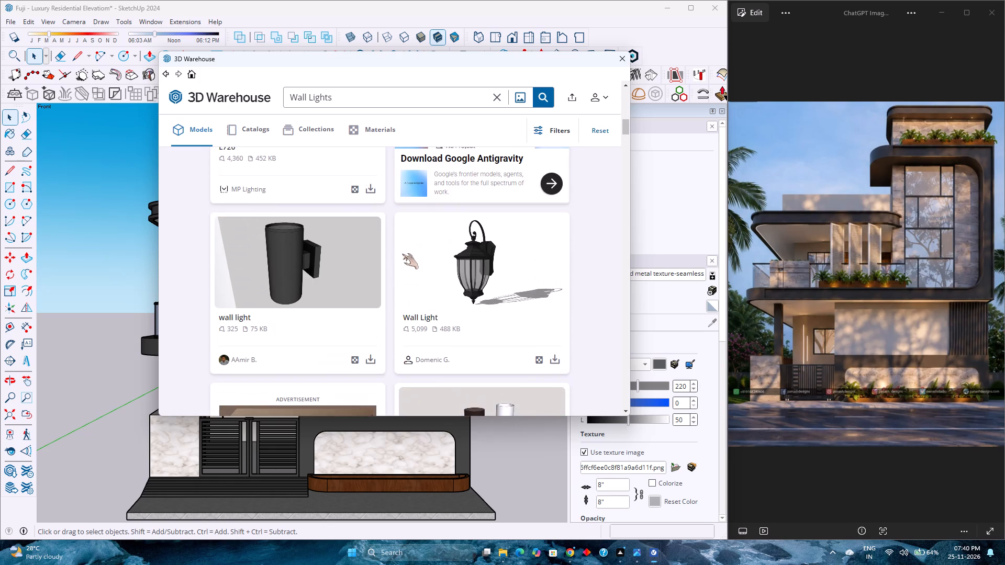
pyautogui.scroll(-6, 402, 254)
pyautogui.scroll(2, 402, 254)
pyautogui.scroll(-2, 402, 254)
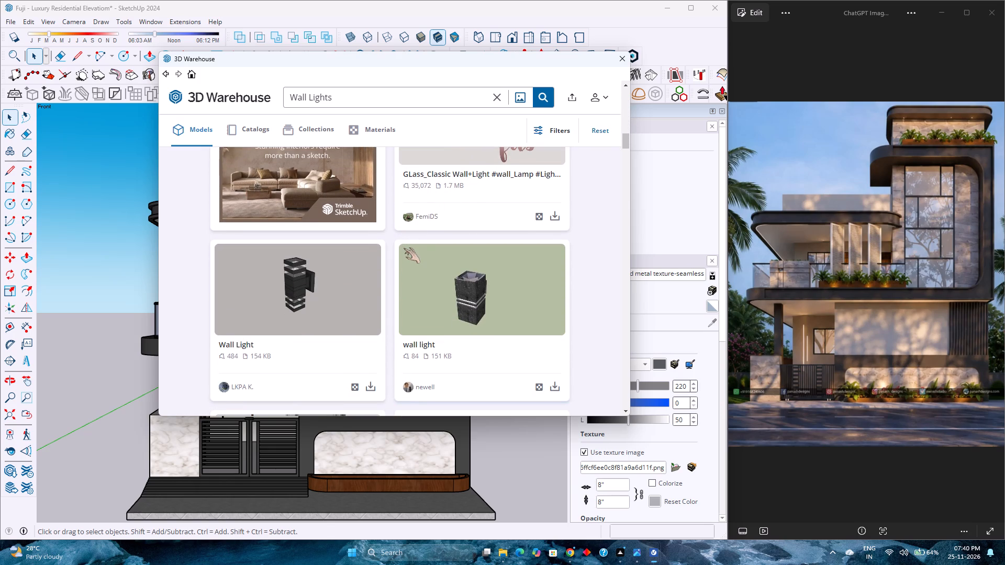
# Compare the dark box-shaped up-down wall lights and their neighbouring models in the results.
pyautogui.scroll(-1, 404, 248)
pyautogui.scroll(1, 404, 248)
pyautogui.scroll(-2, 404, 248)
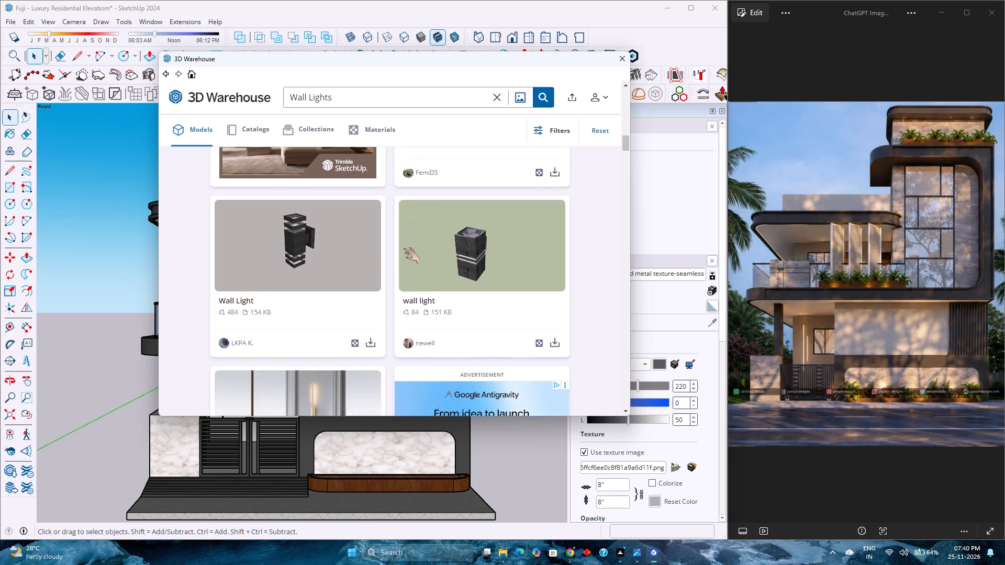
pyautogui.scroll(1, 404, 248)
pyautogui.scroll(-2, 404, 248)
pyautogui.scroll(2, 404, 248)
pyautogui.scroll(-1, 404, 248)
pyautogui.scroll(2, 404, 248)
pyautogui.scroll(-1, 404, 248)
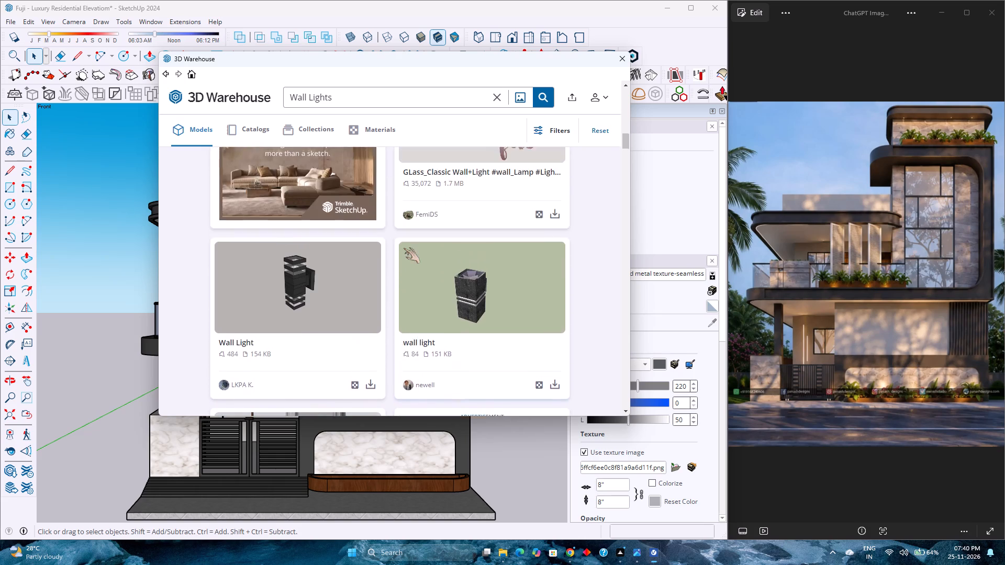
pyautogui.scroll(-1, 404, 248)
pyautogui.scroll(2, 404, 248)
pyautogui.scroll(-2, 406, 248)
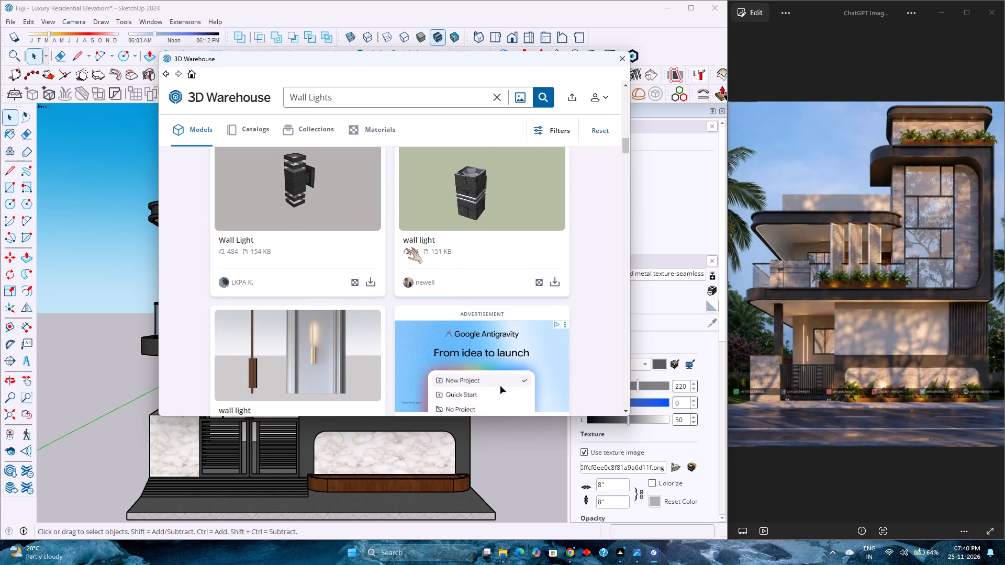
pyautogui.scroll(-2, 406, 248)
pyautogui.scroll(4, 406, 248)
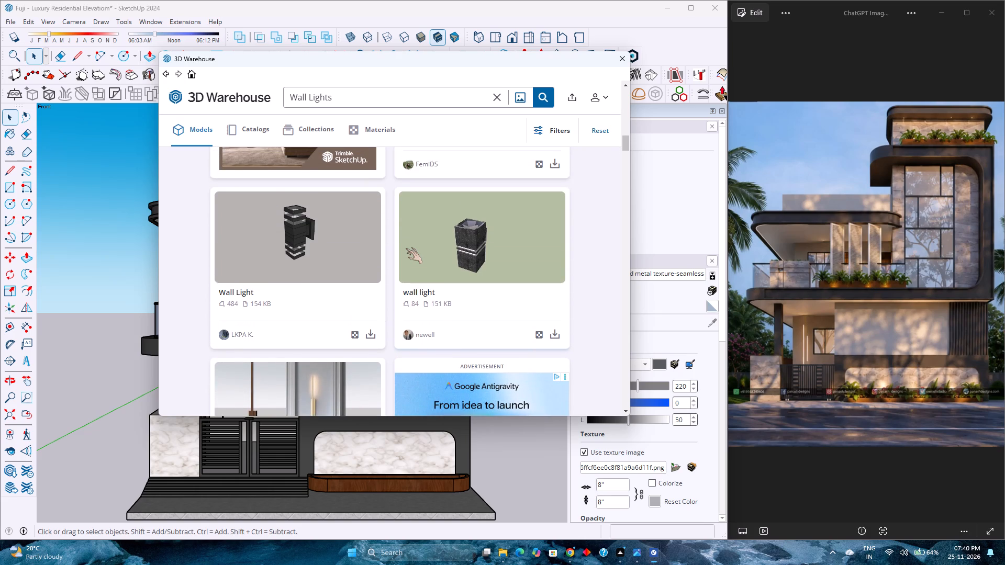
pyautogui.scroll(1, 406, 248)
pyautogui.scroll(-3, 406, 248)
pyautogui.scroll(1, 406, 248)
pyautogui.scroll(-1, 406, 248)
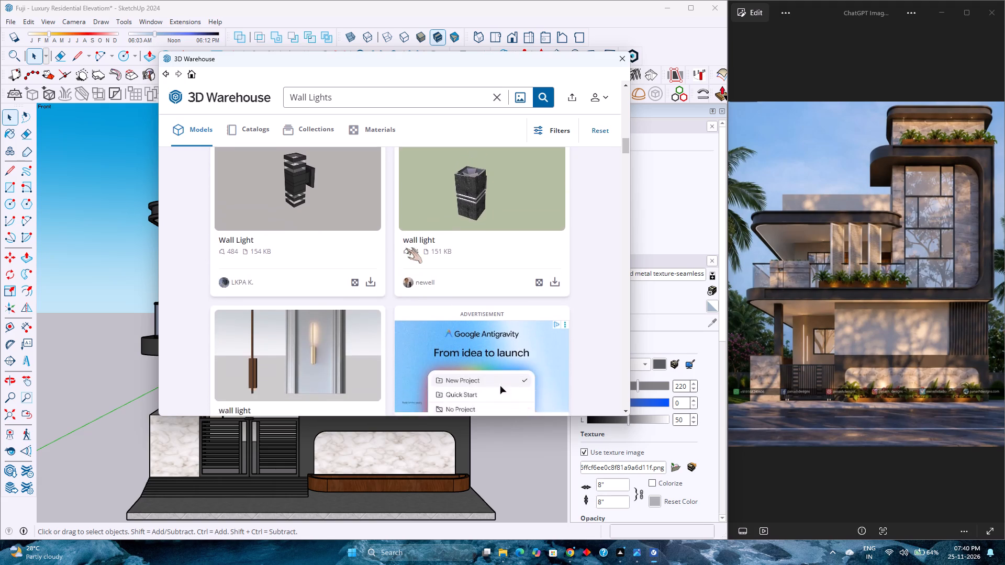
pyautogui.scroll(3, 406, 248)
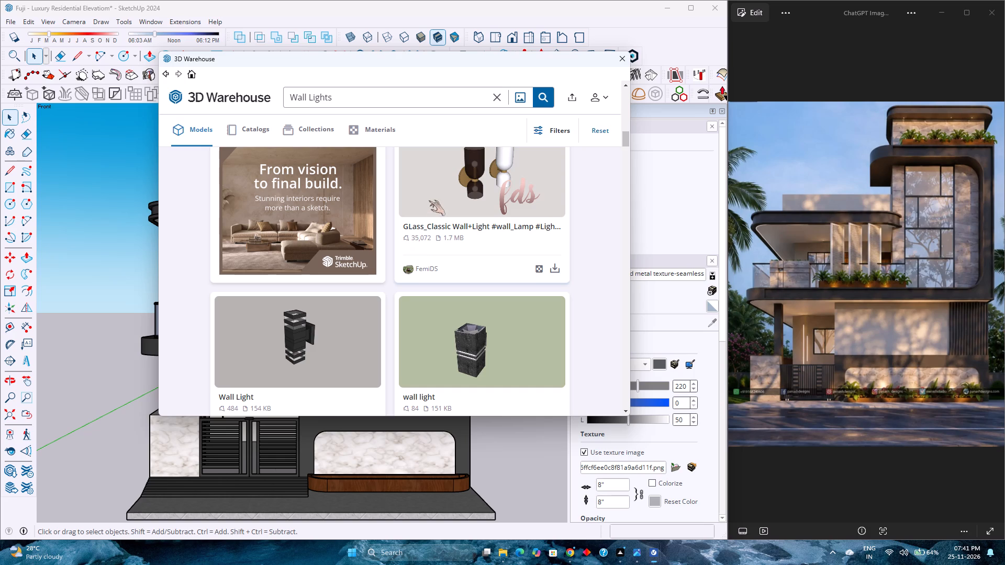
pyautogui.scroll(4, 429, 200)
pyautogui.scroll(-5, 429, 200)
pyautogui.scroll(1, 439, 206)
pyautogui.scroll(-2, 439, 205)
pyautogui.scroll(2, 439, 205)
pyautogui.scroll(-2, 439, 205)
pyautogui.scroll(2, 439, 205)
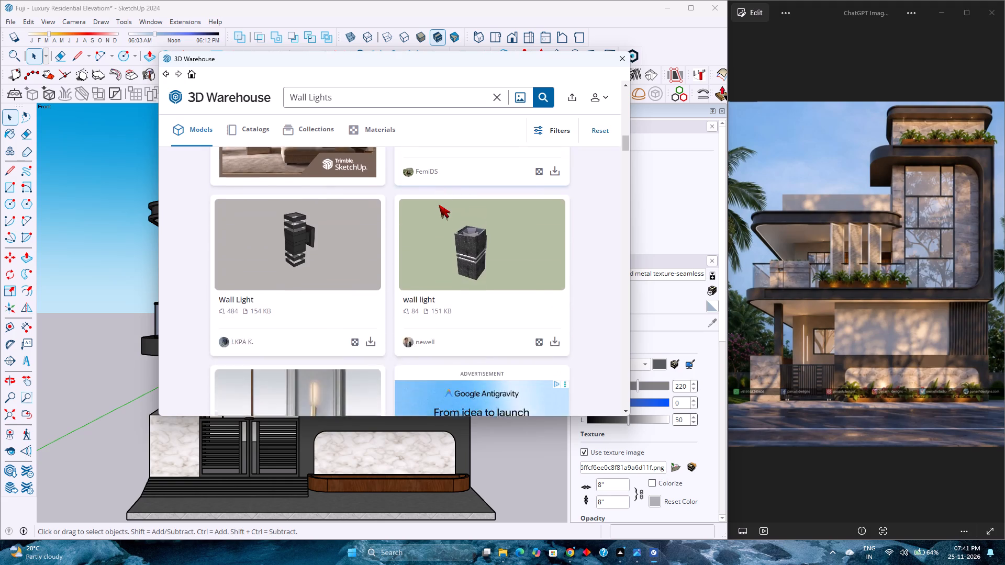
pyautogui.scroll(-3, 439, 205)
pyautogui.scroll(3, 439, 205)
pyautogui.scroll(-3, 439, 205)
pyautogui.scroll(3, 439, 205)
pyautogui.scroll(-3, 439, 205)
pyautogui.scroll(3, 439, 205)
pyautogui.scroll(-3, 439, 205)
pyautogui.scroll(3, 439, 205)
pyautogui.scroll(-3, 439, 205)
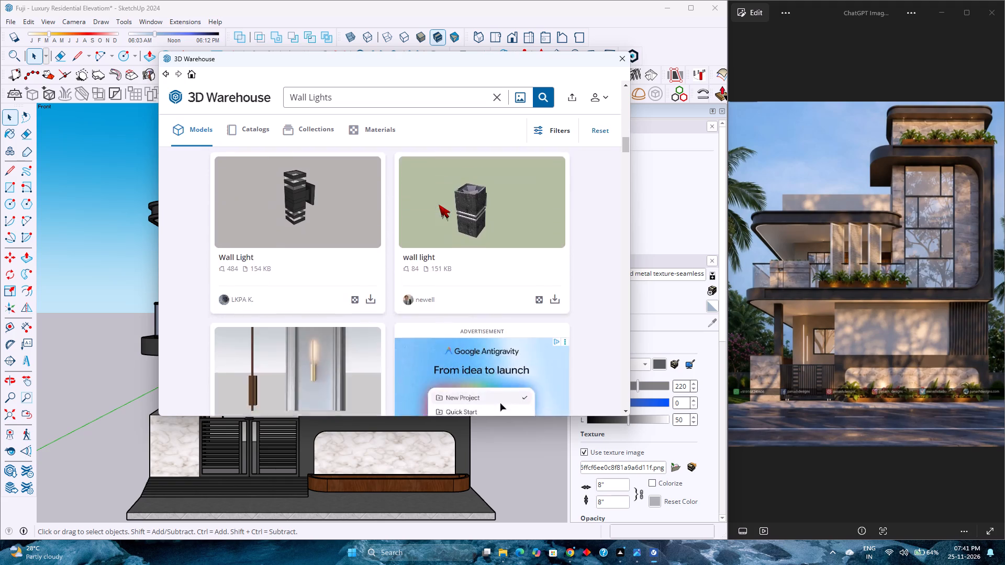
pyautogui.scroll(3, 439, 205)
pyautogui.scroll(-5, 359, 263)
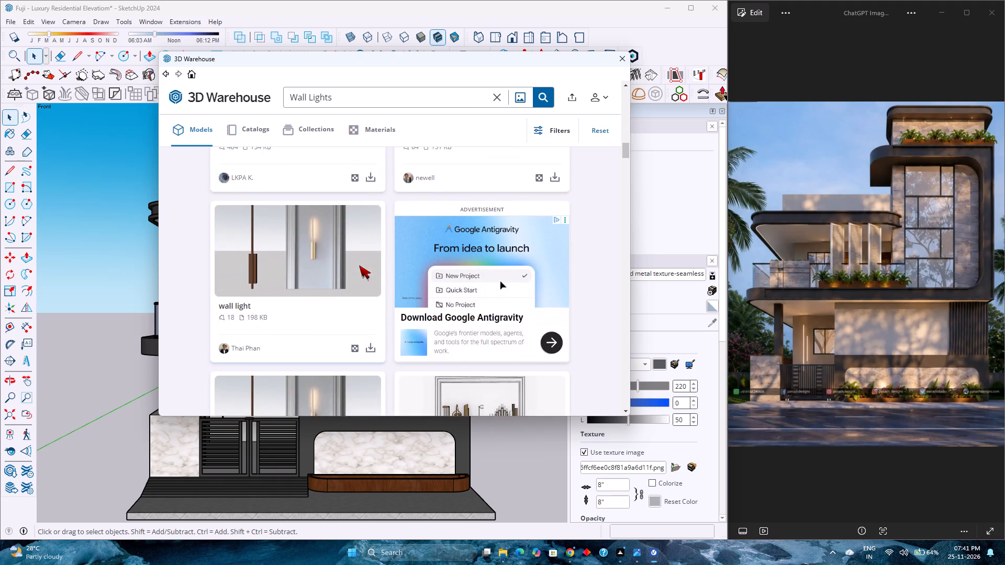
# Look through the further Wall Lights results for other wall lamp and sconce designs.
pyautogui.scroll(-14, 359, 265)
pyautogui.scroll(6, 357, 262)
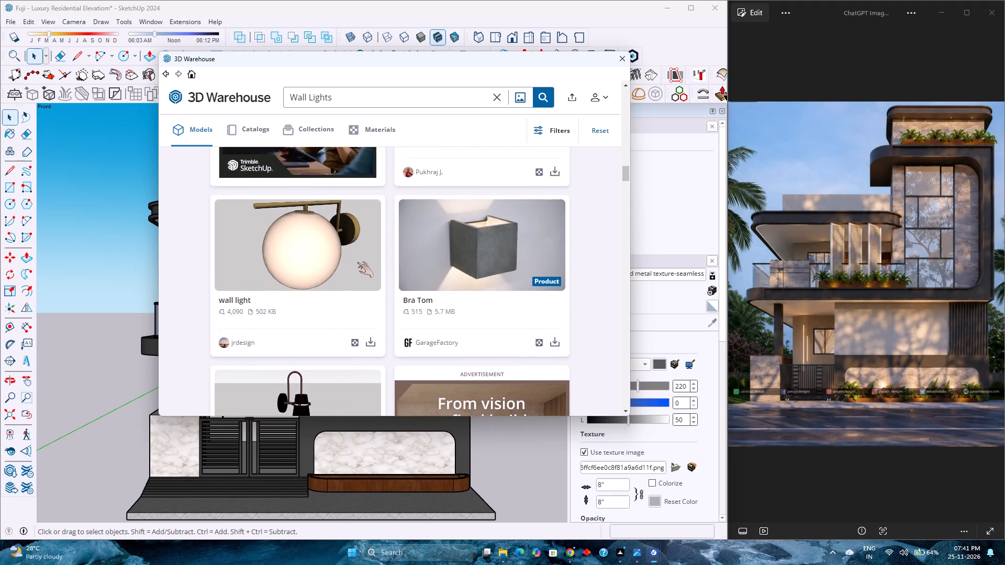
pyautogui.scroll(2, 357, 262)
pyautogui.scroll(-8, 357, 261)
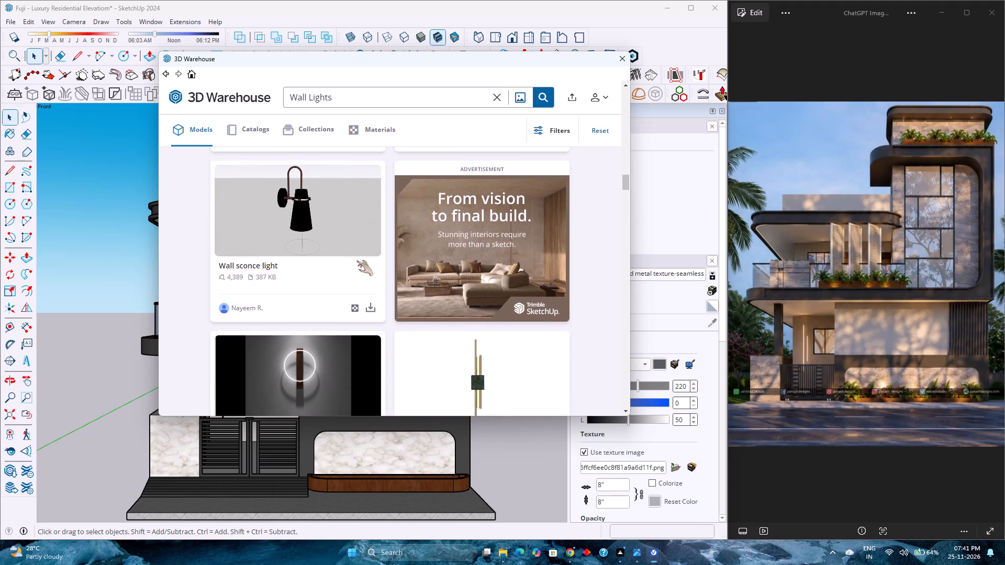
pyautogui.scroll(-9, 355, 259)
pyautogui.scroll(1, 355, 259)
pyautogui.scroll(-3, 355, 259)
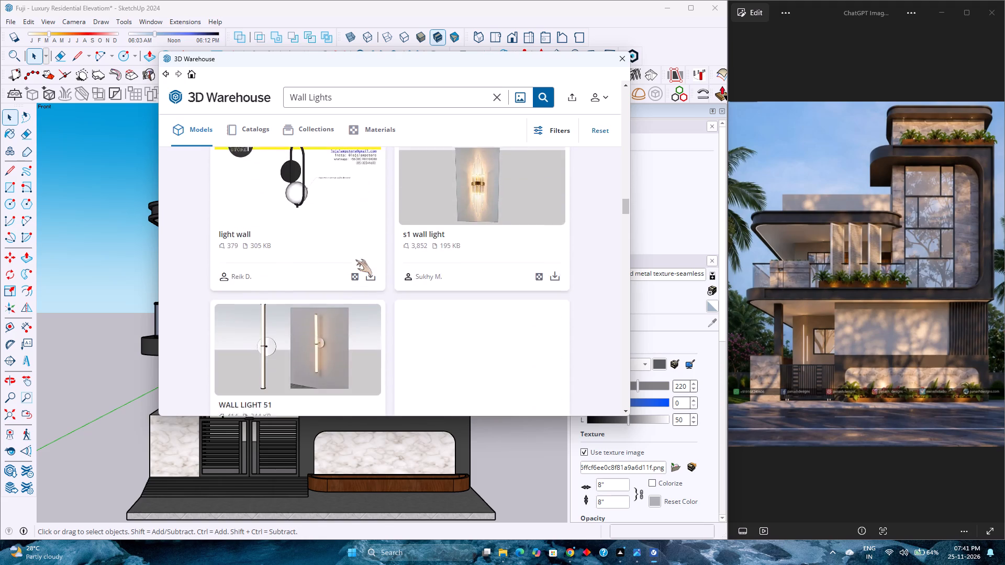
pyautogui.scroll(-9, 355, 259)
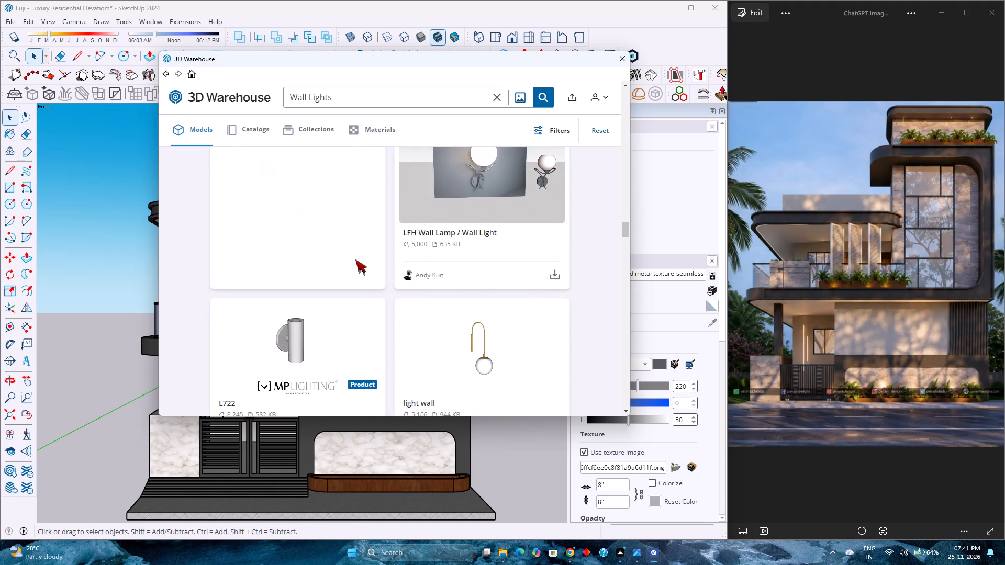
pyautogui.scroll(-11, 355, 259)
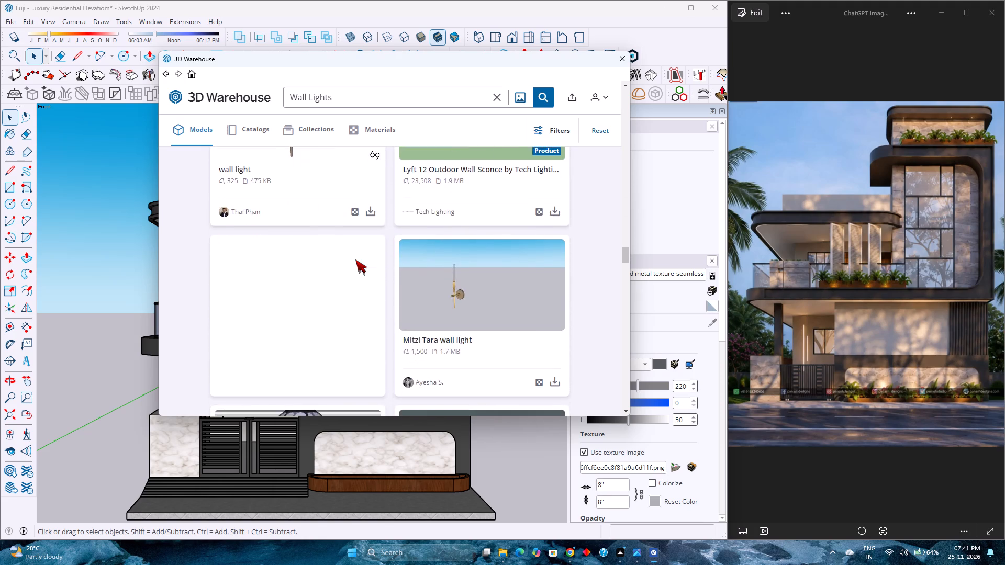
pyautogui.scroll(-3, 355, 259)
pyautogui.scroll(3, 355, 259)
pyautogui.scroll(-8, 355, 259)
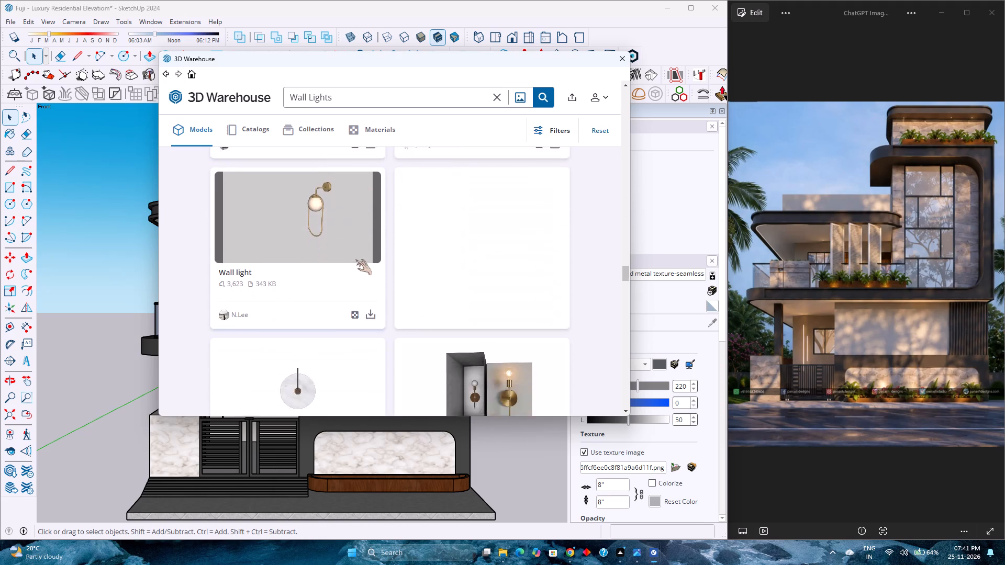
pyautogui.scroll(-10, 355, 259)
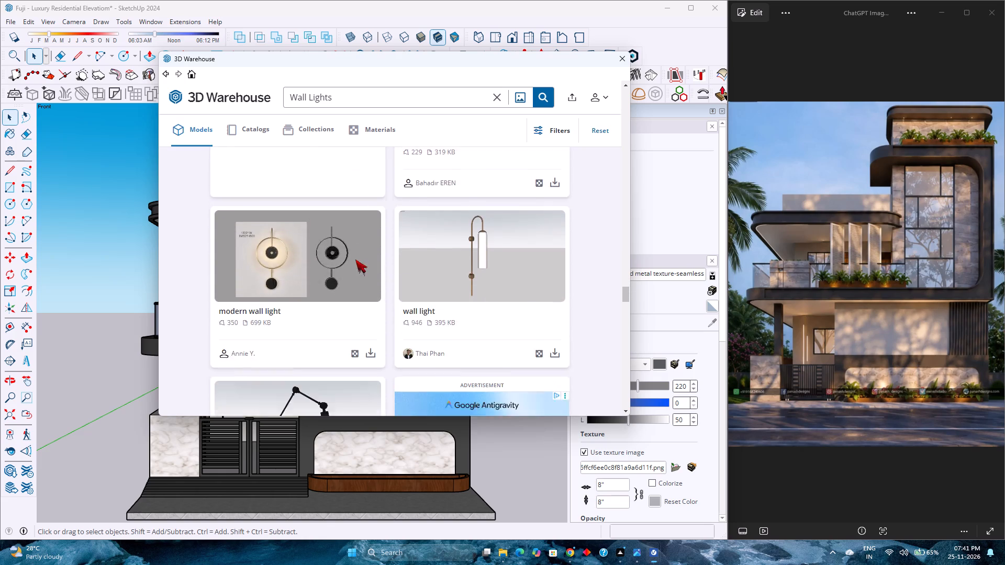
pyautogui.scroll(-10, 355, 259)
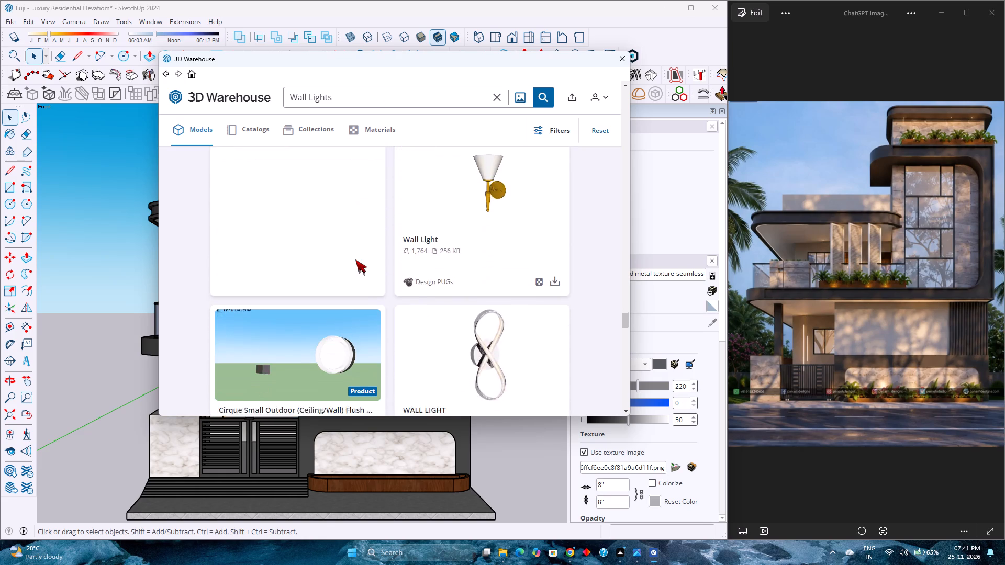
pyautogui.scroll(-2, 355, 259)
# Change the 3D Warehouse search to "Wall Light 69" and run it.
pyautogui.click(401, 105)
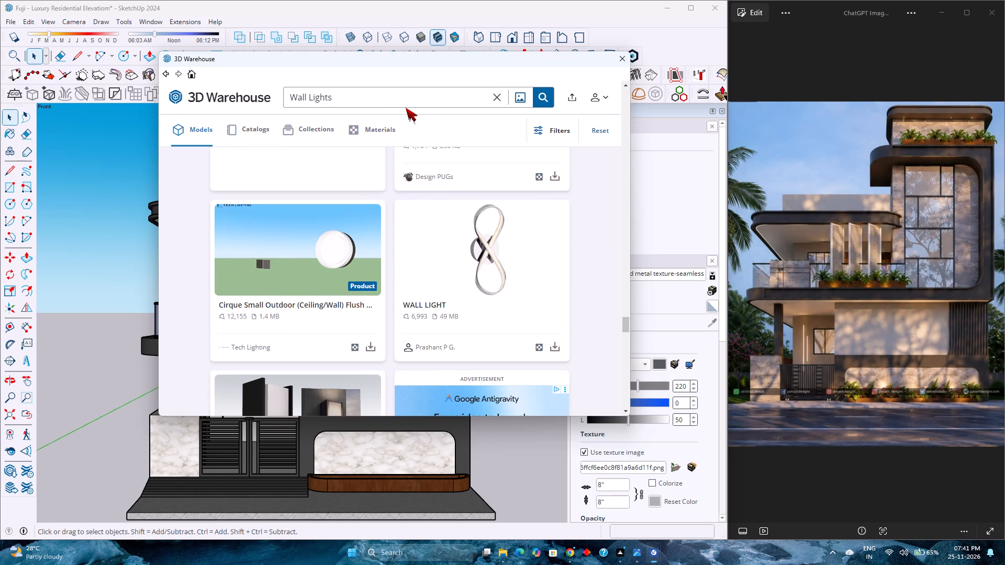
pyautogui.press('BackSpace')
pyautogui.press('space')
pyautogui.write('69')
pyautogui.press('Return')
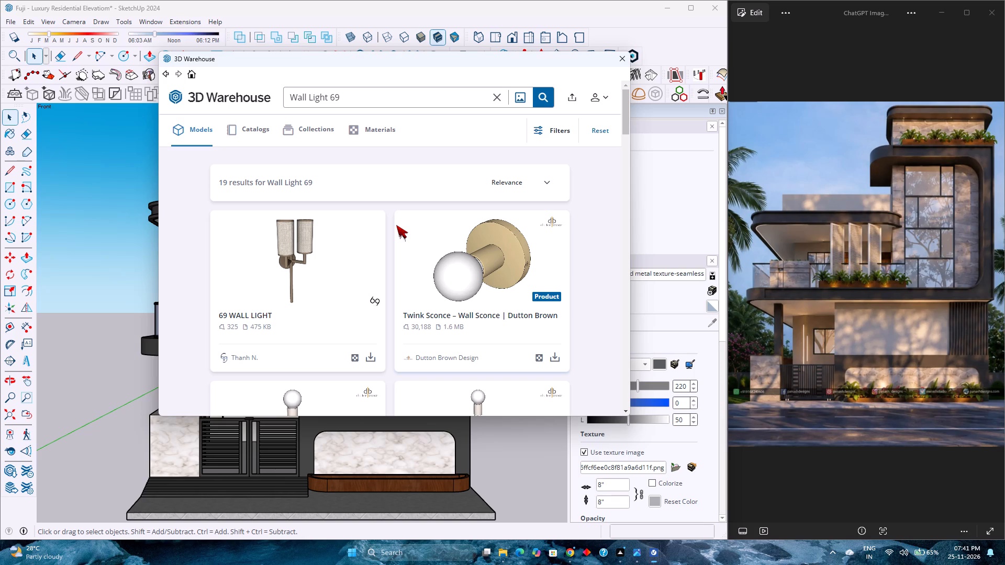
# Examine all the Wall Light 69 results down to the end of the list for a suitable fixture.
pyautogui.scroll(-4, 425, 224)
pyautogui.scroll(1, 425, 228)
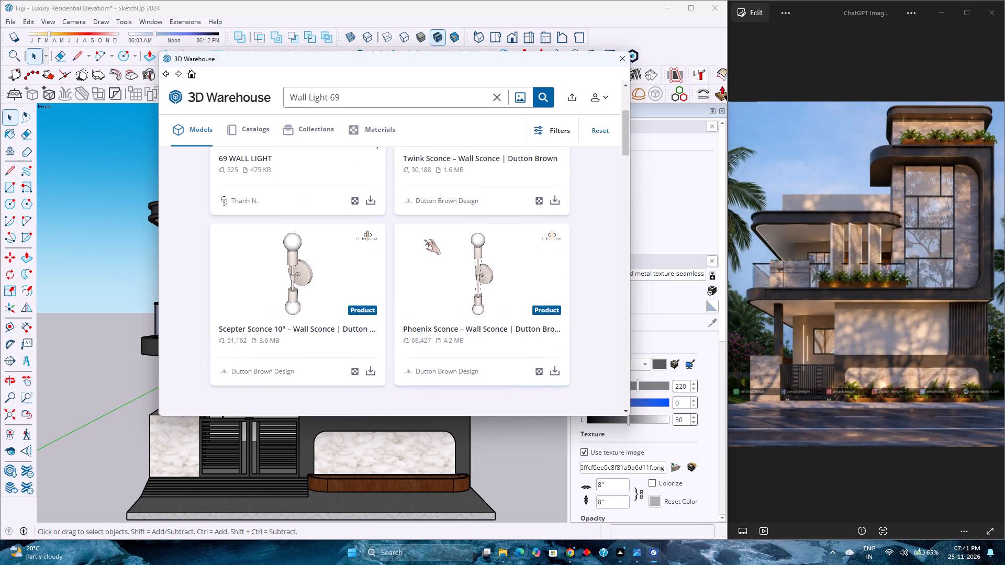
pyautogui.scroll(7, 424, 240)
pyautogui.scroll(-9, 379, 270)
pyautogui.scroll(3, 379, 270)
pyautogui.scroll(-14, 379, 269)
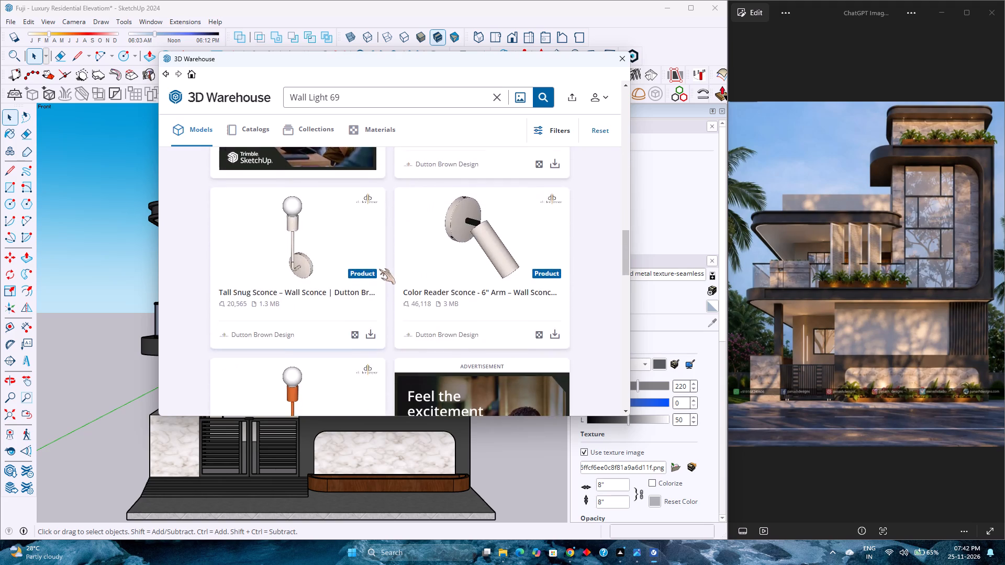
pyautogui.scroll(-10, 379, 269)
pyautogui.scroll(1, 379, 269)
pyautogui.scroll(-7, 379, 269)
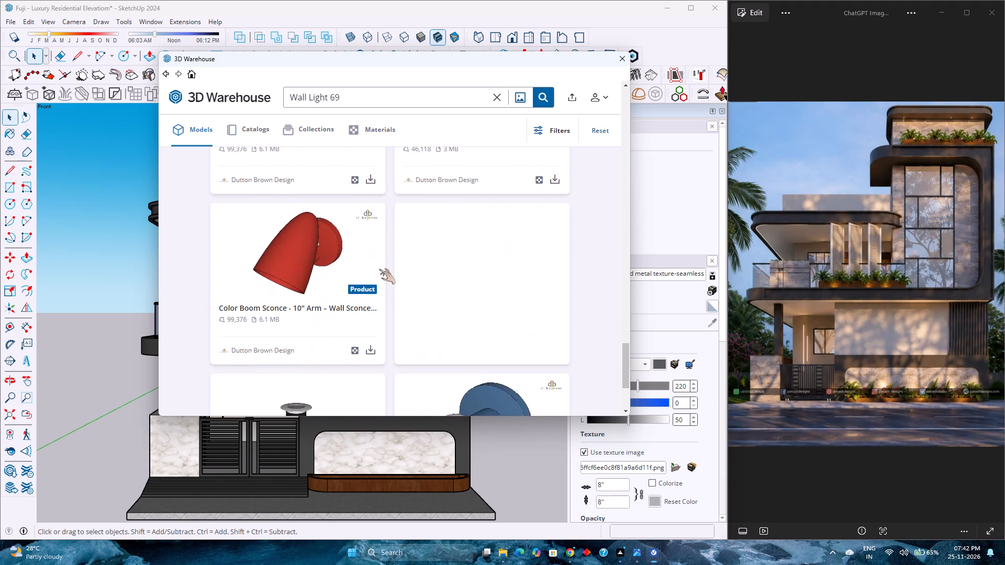
pyautogui.scroll(-8, 379, 269)
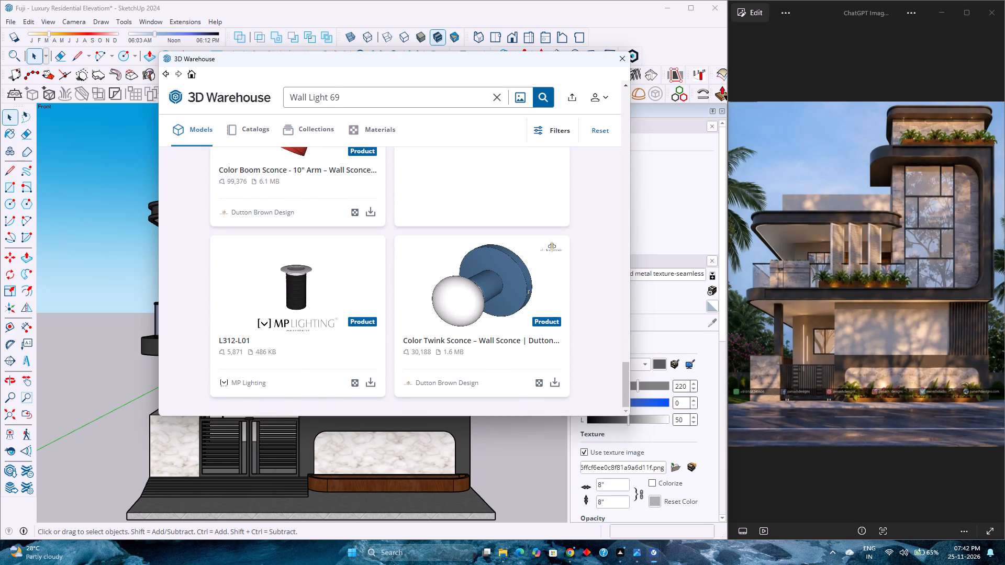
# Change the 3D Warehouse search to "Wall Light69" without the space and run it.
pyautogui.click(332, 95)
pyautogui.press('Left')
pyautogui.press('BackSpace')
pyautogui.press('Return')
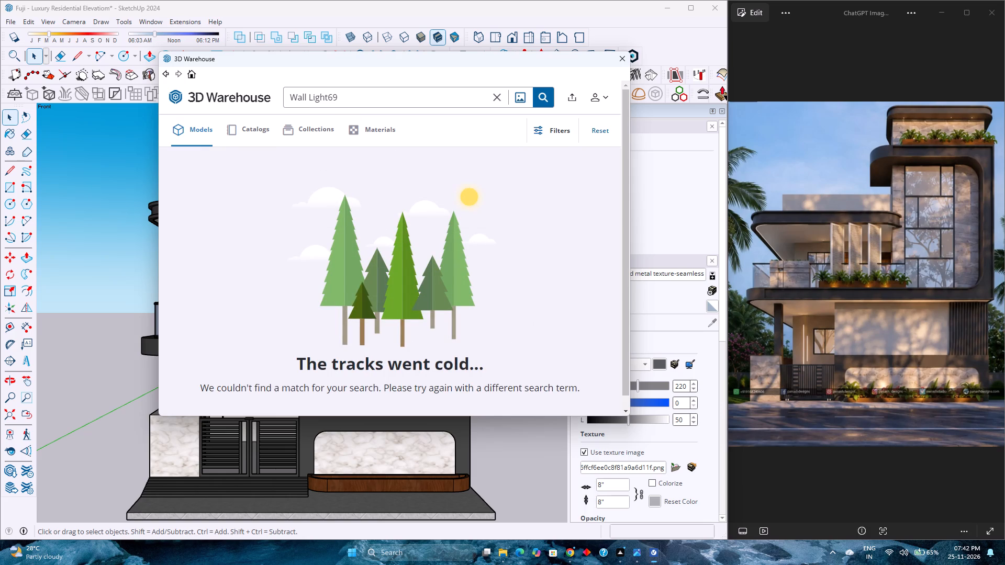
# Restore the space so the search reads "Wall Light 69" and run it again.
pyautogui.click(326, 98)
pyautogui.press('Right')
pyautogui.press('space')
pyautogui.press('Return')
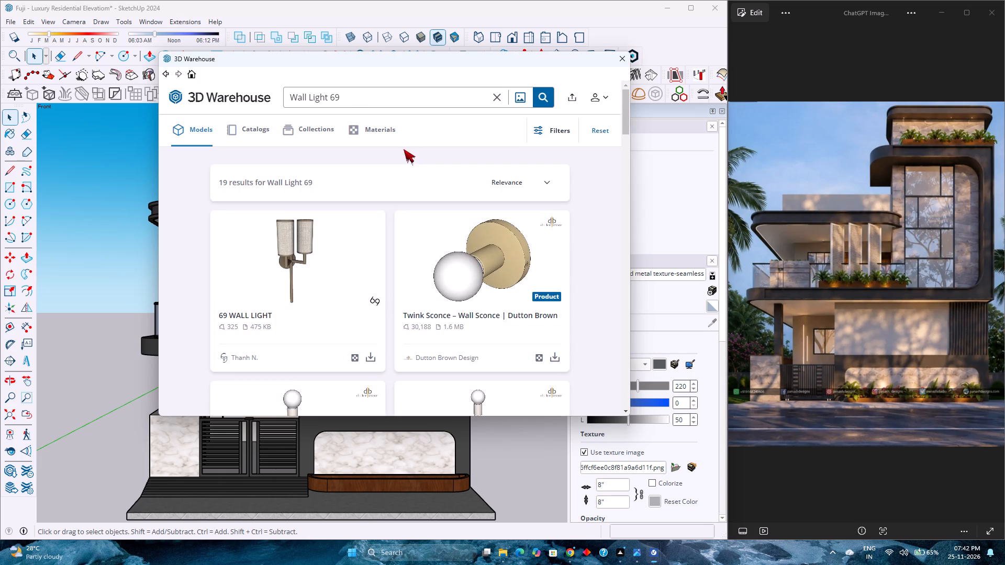
# Go back to the start of the earlier "Wall Lights" model results.
pyautogui.click(368, 149)
pyautogui.click(362, 152)
pyautogui.click(359, 151)
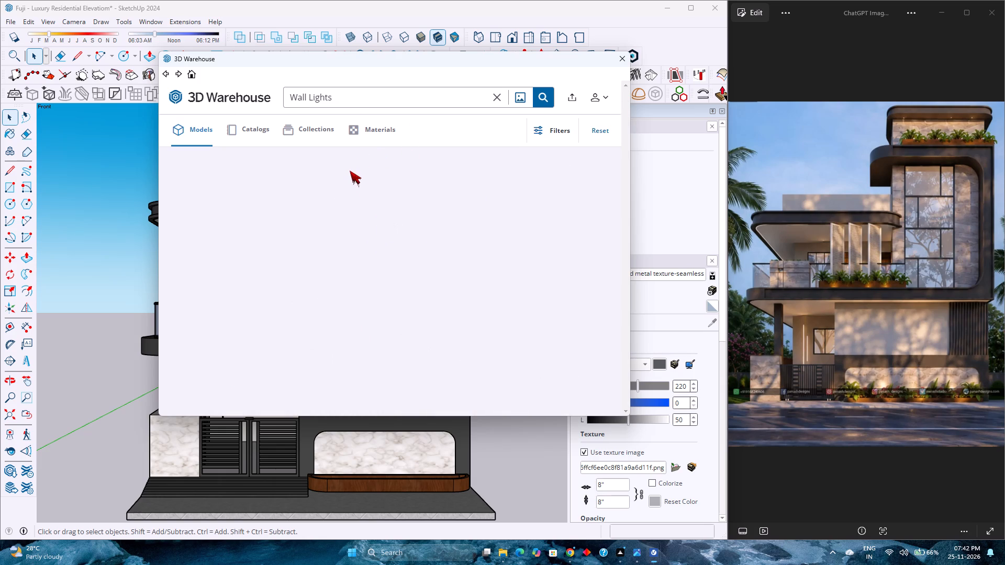
pyautogui.scroll(-3, 361, 182)
pyautogui.scroll(3, 361, 182)
pyautogui.scroll(-3, 361, 182)
pyautogui.scroll(3, 361, 182)
pyautogui.scroll(-3, 361, 190)
pyautogui.scroll(2, 361, 190)
pyautogui.scroll(-3, 361, 190)
pyautogui.scroll(4, 361, 190)
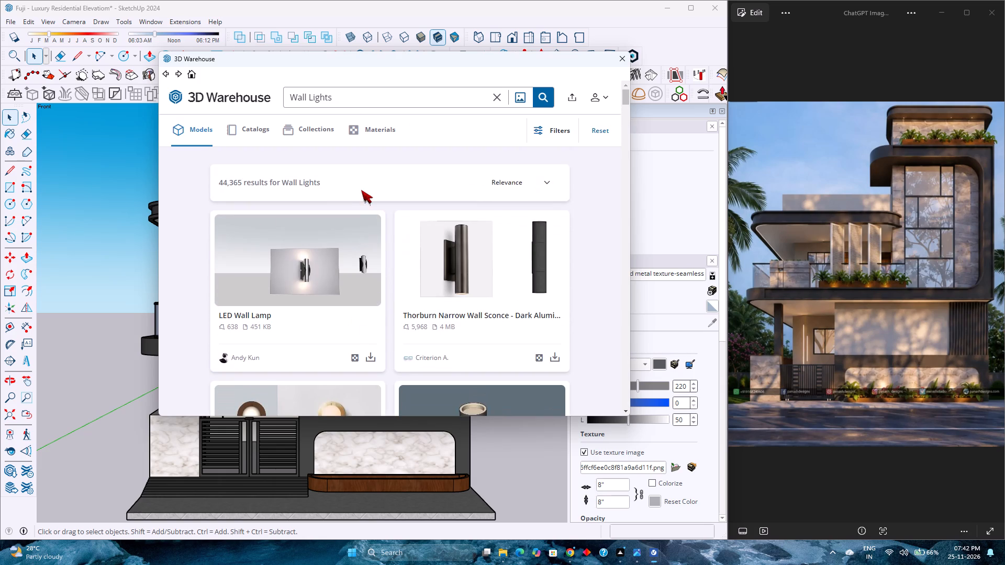
# Compare the cylindrical wall lights and their neighbours among the first Wall Lights results.
pyautogui.scroll(-3, 364, 199)
pyautogui.scroll(-7, 363, 250)
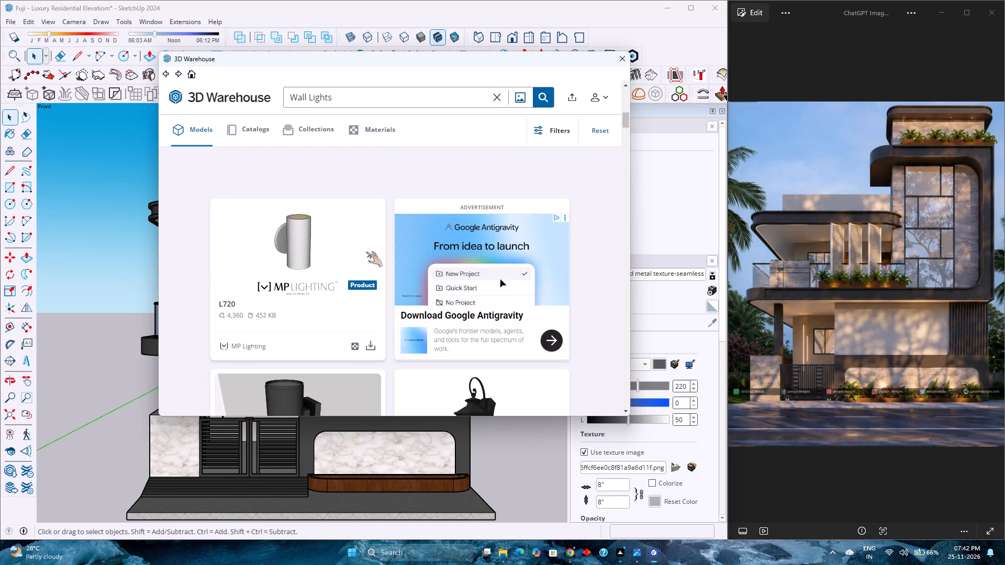
pyautogui.scroll(-3, 366, 251)
pyautogui.scroll(2, 366, 247)
pyautogui.scroll(-3, 366, 246)
pyautogui.scroll(2, 366, 246)
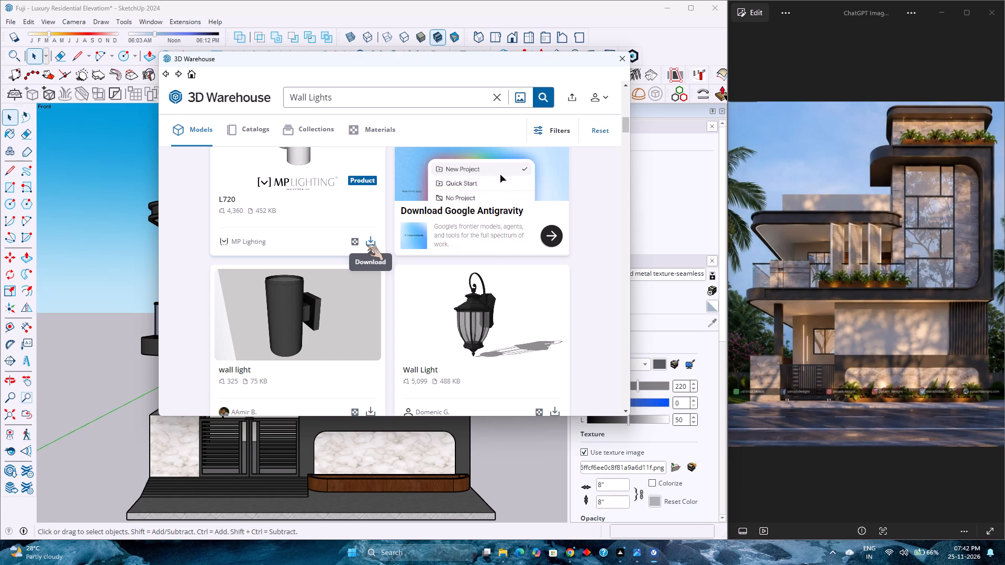
pyautogui.scroll(3, 365, 247)
pyautogui.scroll(-3, 365, 247)
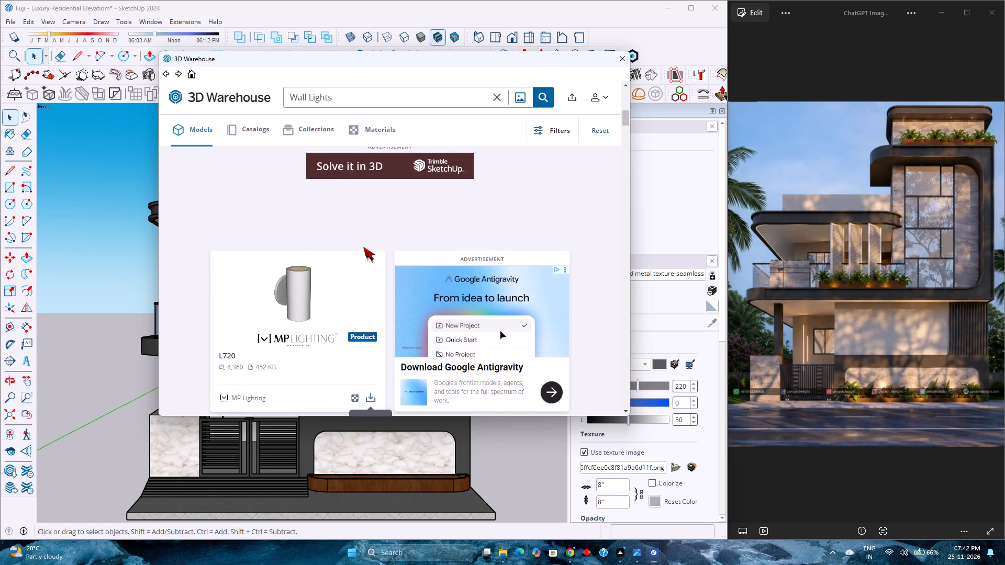
pyautogui.scroll(-1, 363, 247)
pyautogui.scroll(4, 363, 247)
pyautogui.scroll(-8, 363, 247)
pyautogui.scroll(2, 363, 251)
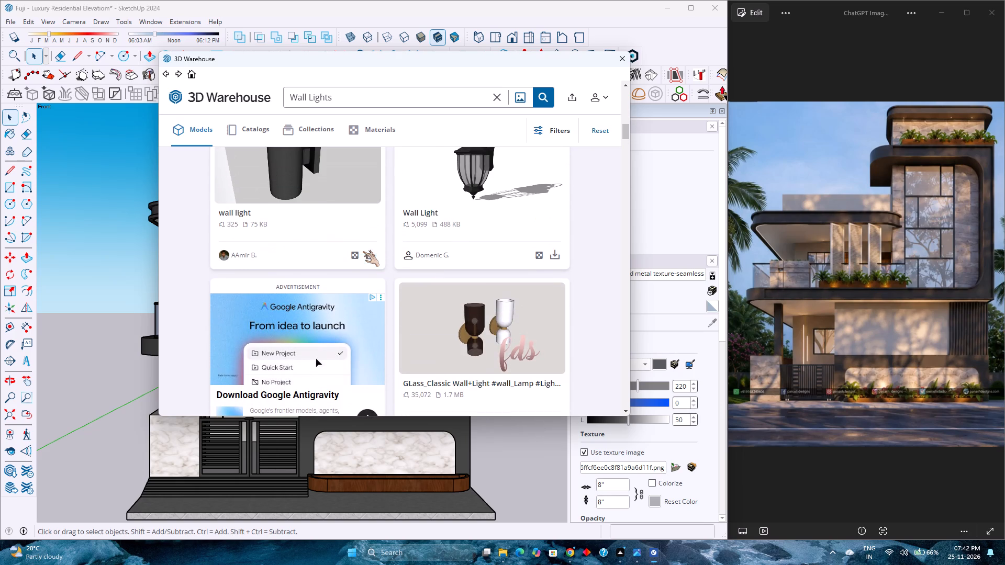
# Open the black cylindrical "wall light" model's page, examine its preview and model info, and return to the results.
pyautogui.click(305, 195)
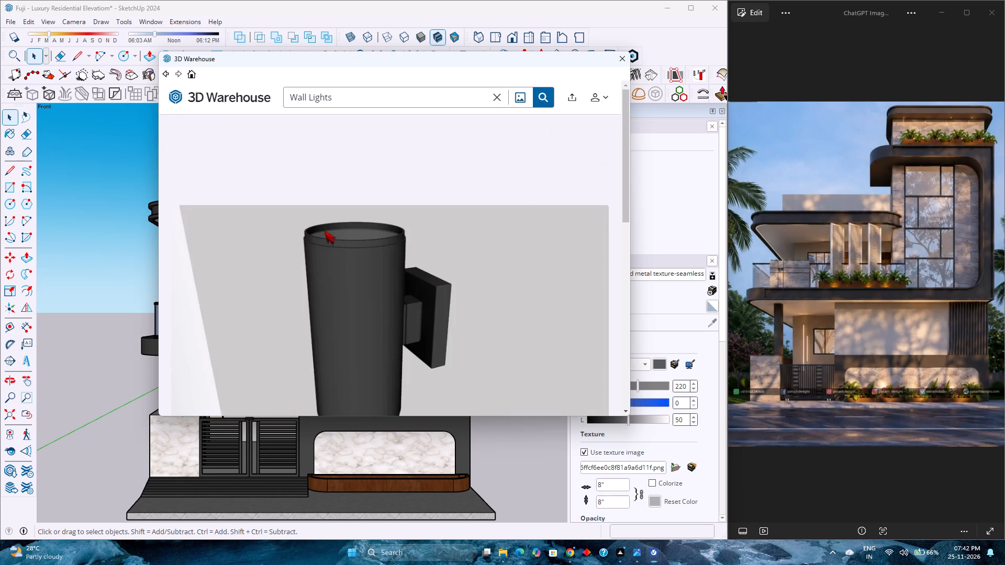
pyautogui.scroll(-12, 324, 232)
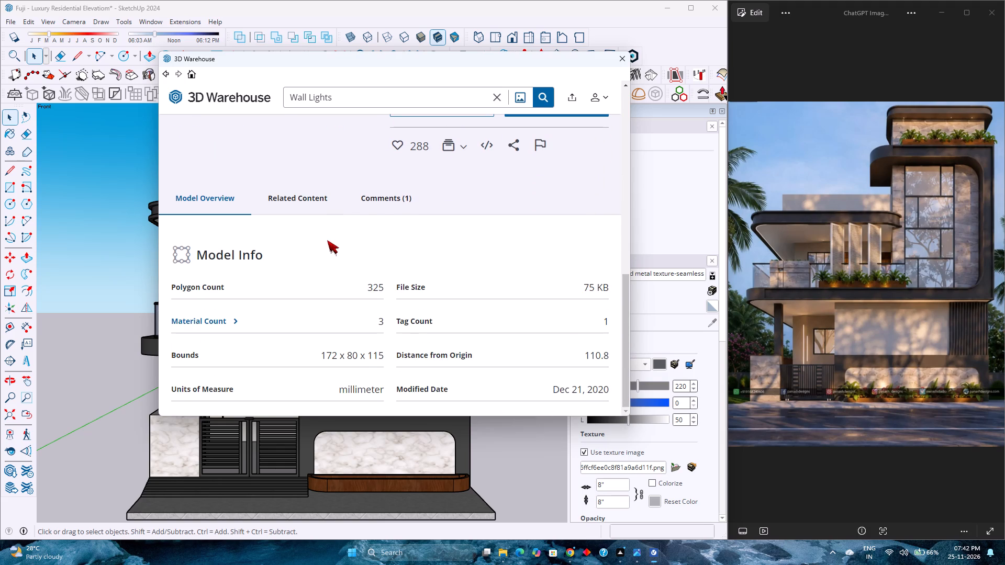
pyautogui.scroll(-13, 327, 240)
pyautogui.scroll(8, 341, 251)
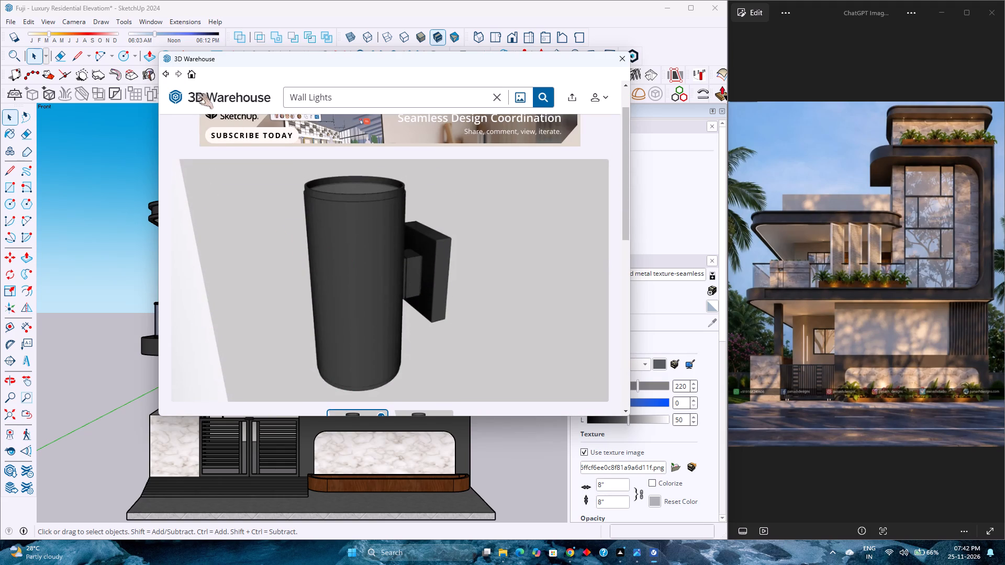
pyautogui.click(167, 80)
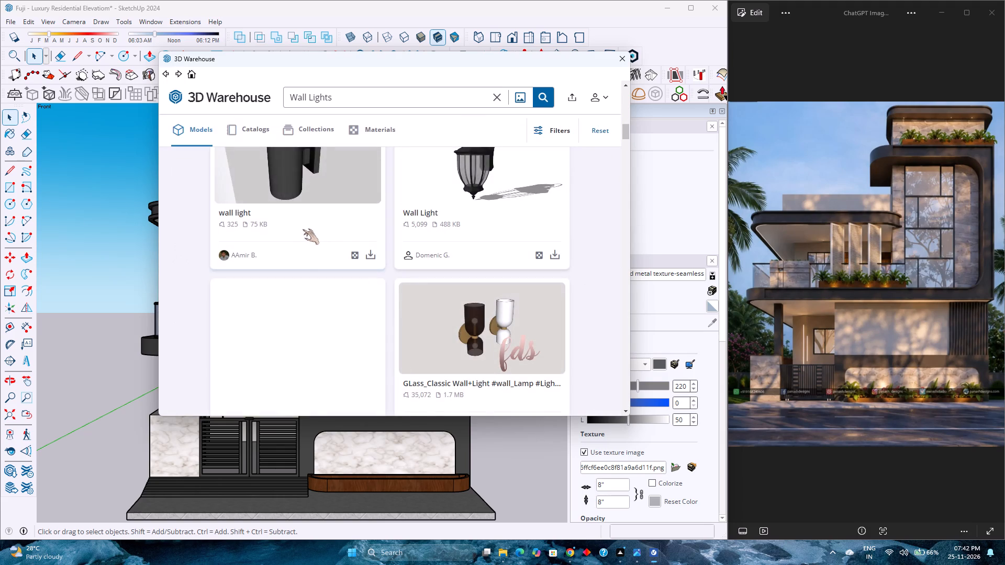
# Look through the Wall Lights results below the black cylindrical model for a fixture that suits the facade.
pyautogui.scroll(-6, 303, 229)
pyautogui.scroll(3, 303, 229)
pyautogui.scroll(-12, 303, 229)
pyautogui.scroll(1, 304, 229)
pyautogui.scroll(-2, 304, 229)
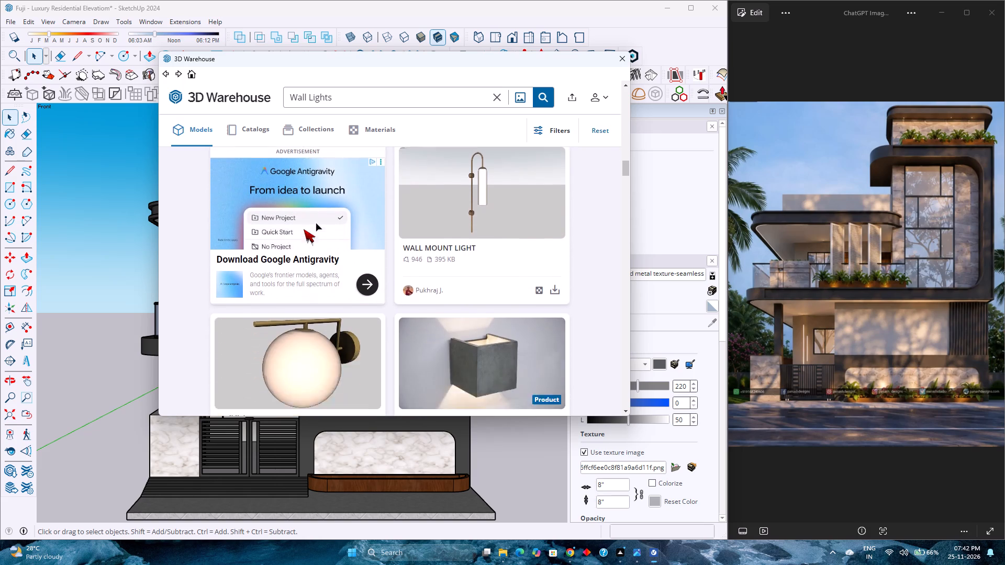
pyautogui.scroll(-8, 304, 229)
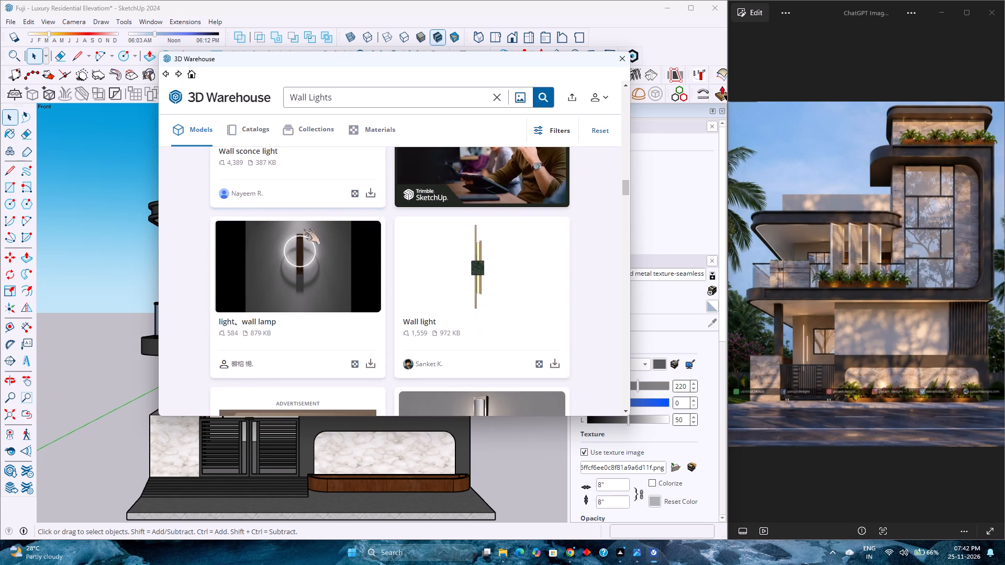
pyautogui.scroll(-10, 304, 229)
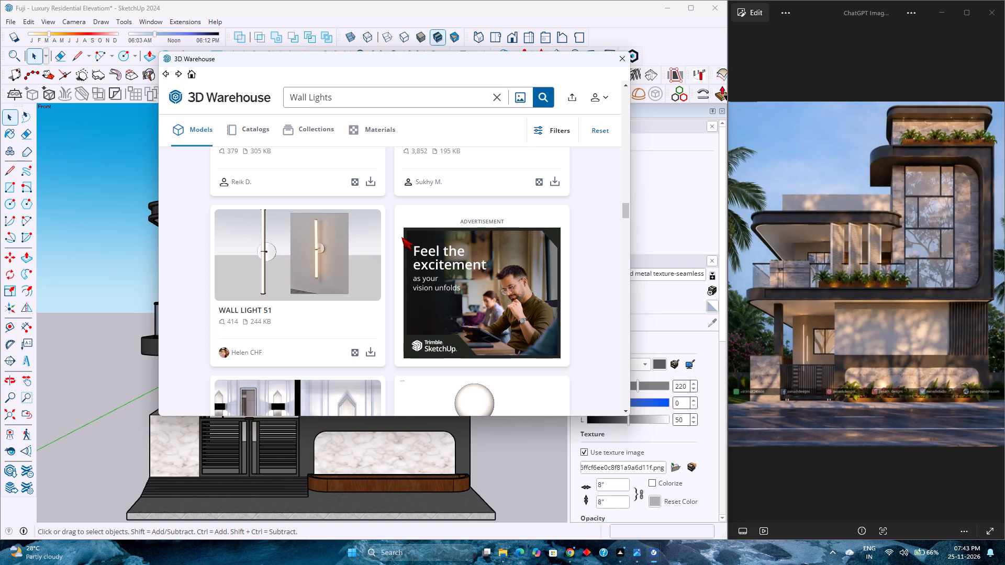
# Examine further Wall Lights results for outdoor and up-down wall fixtures suited to the facade.
pyautogui.scroll(-8, 399, 246)
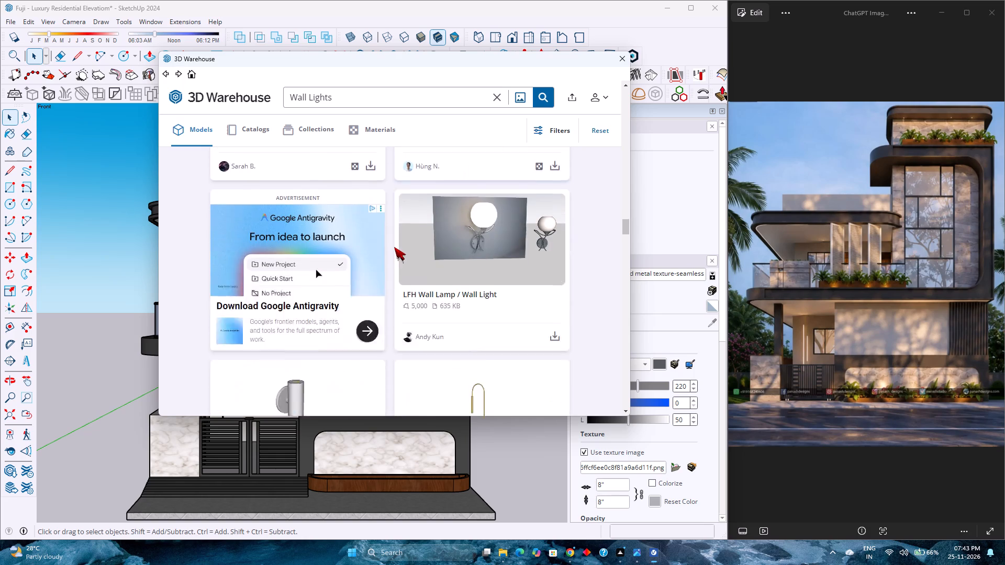
pyautogui.scroll(-7, 394, 247)
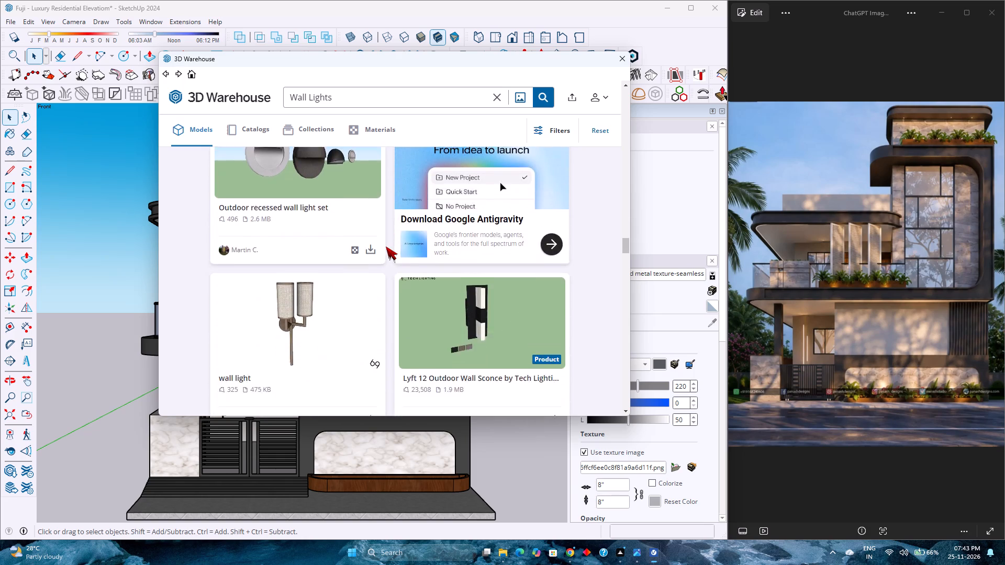
pyautogui.scroll(-11, 386, 246)
pyautogui.scroll(1, 386, 246)
pyautogui.scroll(-1, 386, 246)
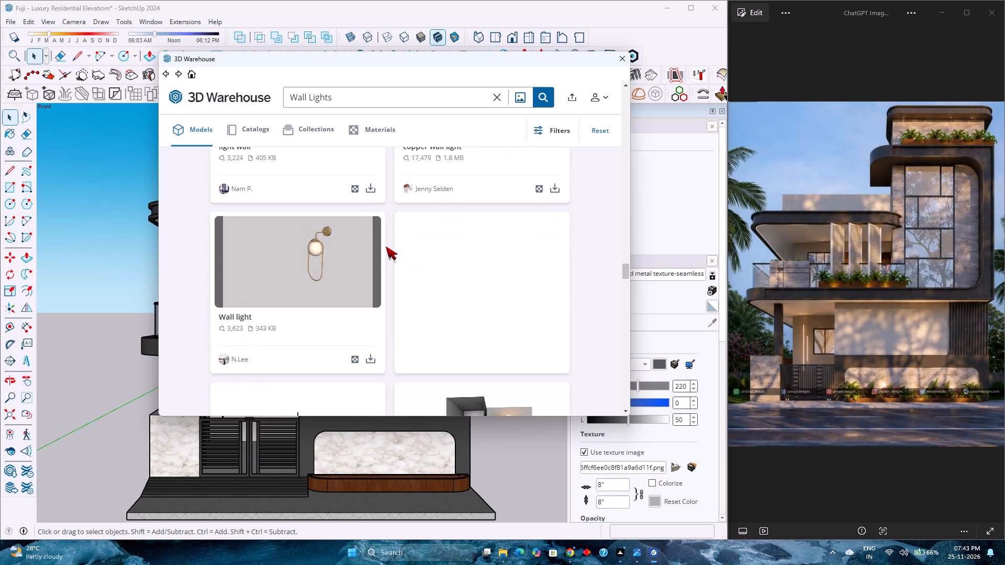
pyautogui.scroll(-8, 386, 246)
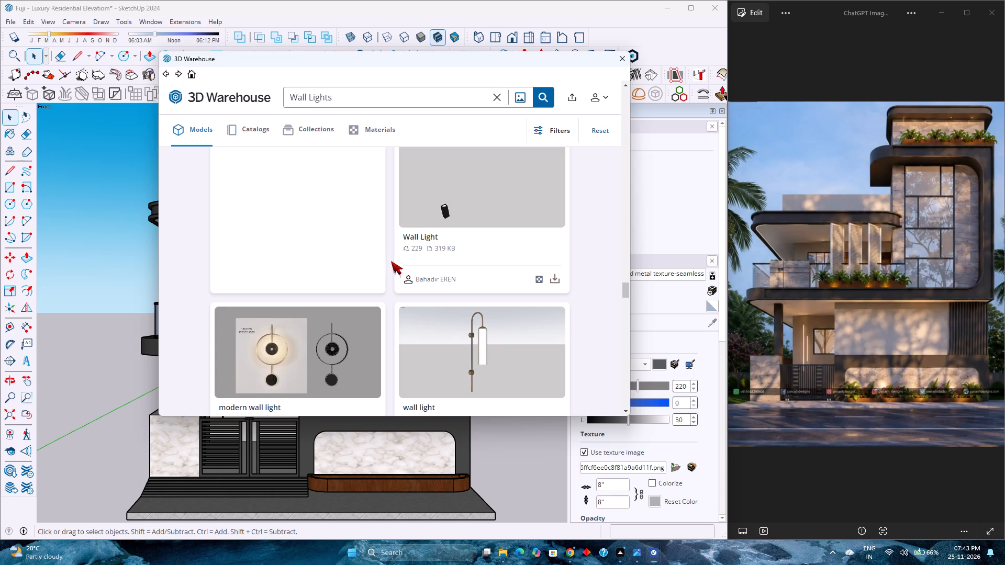
pyautogui.scroll(-10, 391, 252)
pyautogui.scroll(1, 390, 253)
pyautogui.scroll(-6, 390, 253)
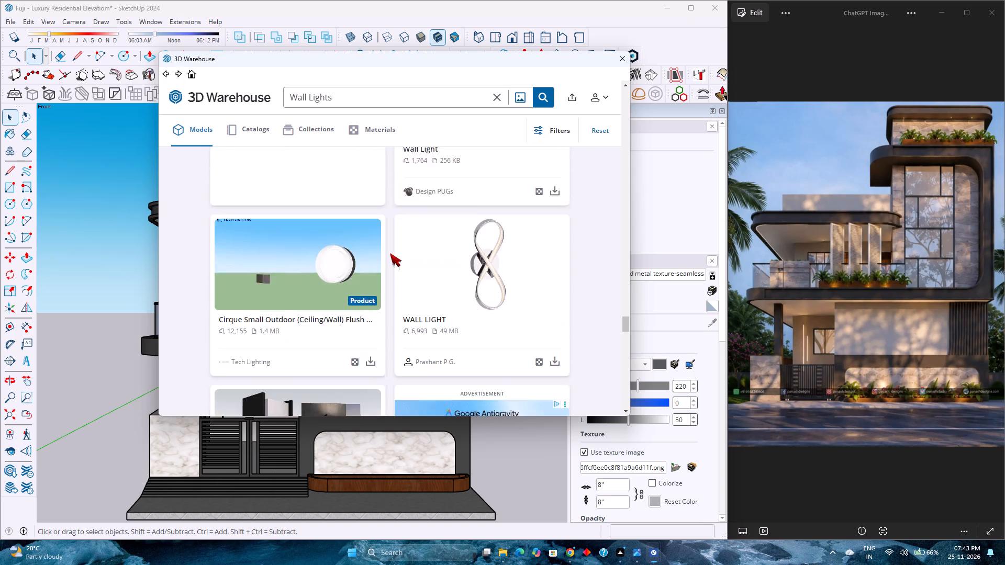
# Continue through the remaining loaded Wall Lights results to the end of the list and load more models.
pyautogui.scroll(-11, 390, 253)
pyautogui.scroll(4, 389, 256)
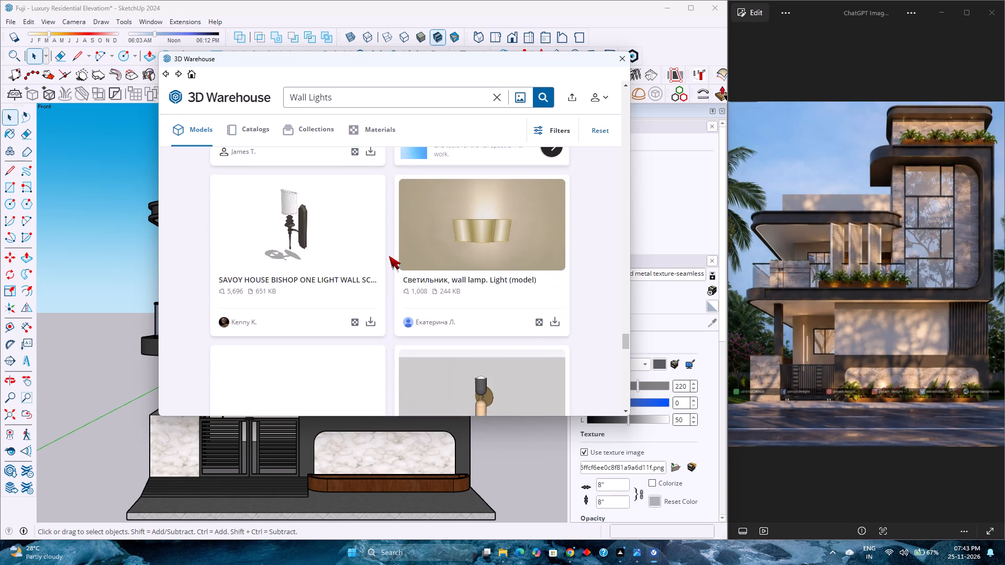
pyautogui.scroll(-10, 389, 256)
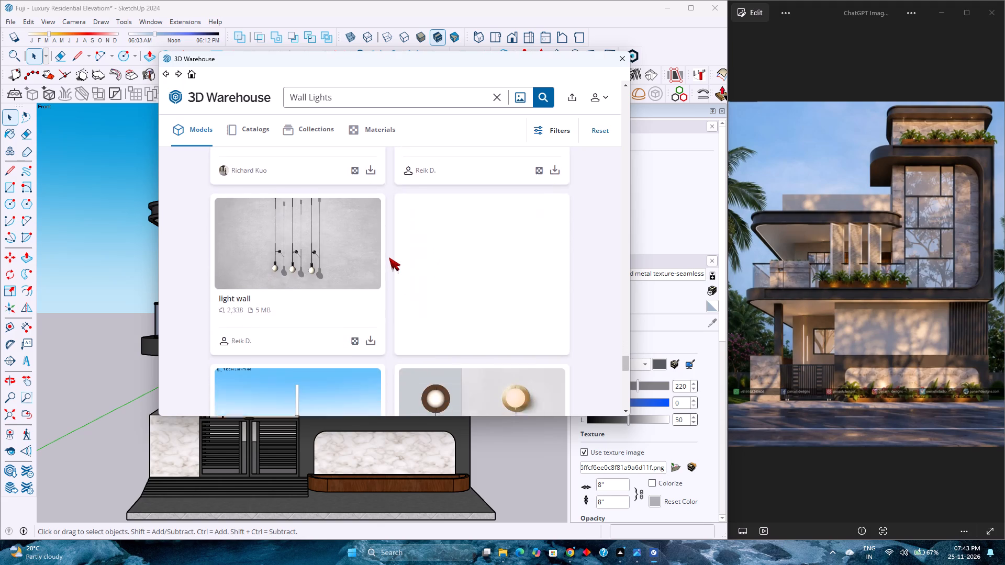
pyautogui.scroll(-5, 389, 257)
pyautogui.scroll(4, 389, 257)
pyautogui.scroll(-4, 389, 257)
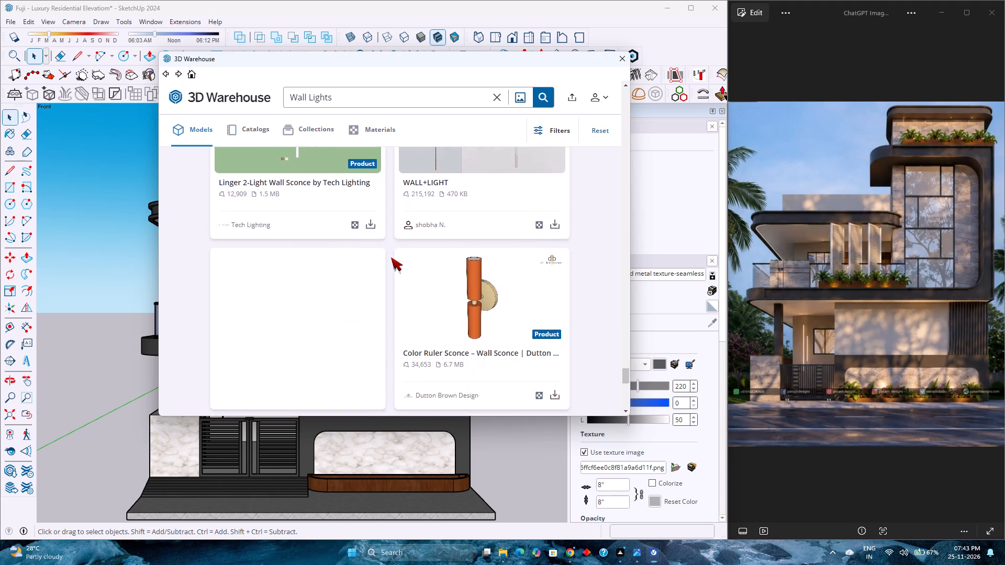
pyautogui.scroll(-11, 391, 257)
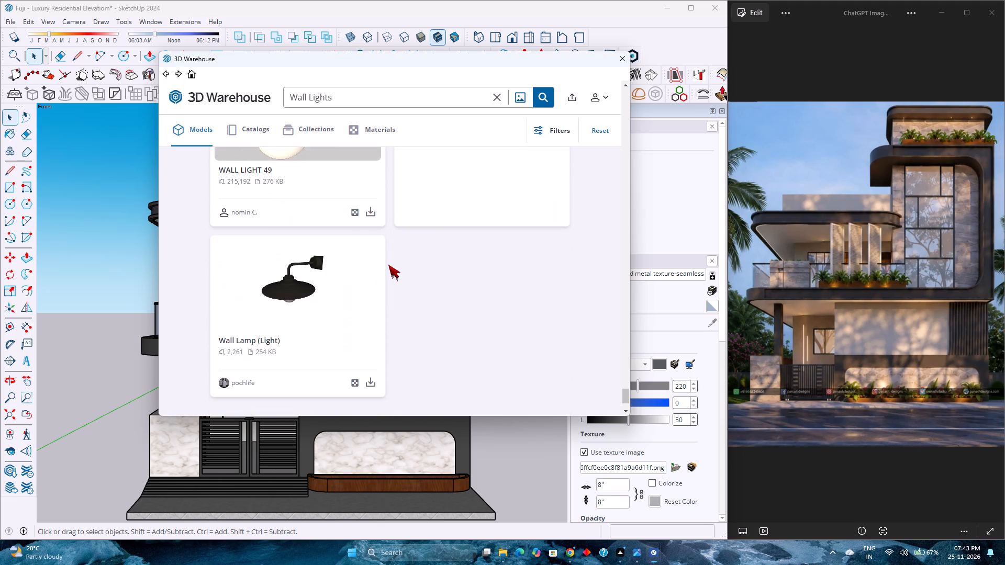
pyautogui.scroll(-7, 388, 265)
# Examine the newly loaded Wall Lights results for dark or cylindrical fixtures.
pyautogui.scroll(1, 389, 276)
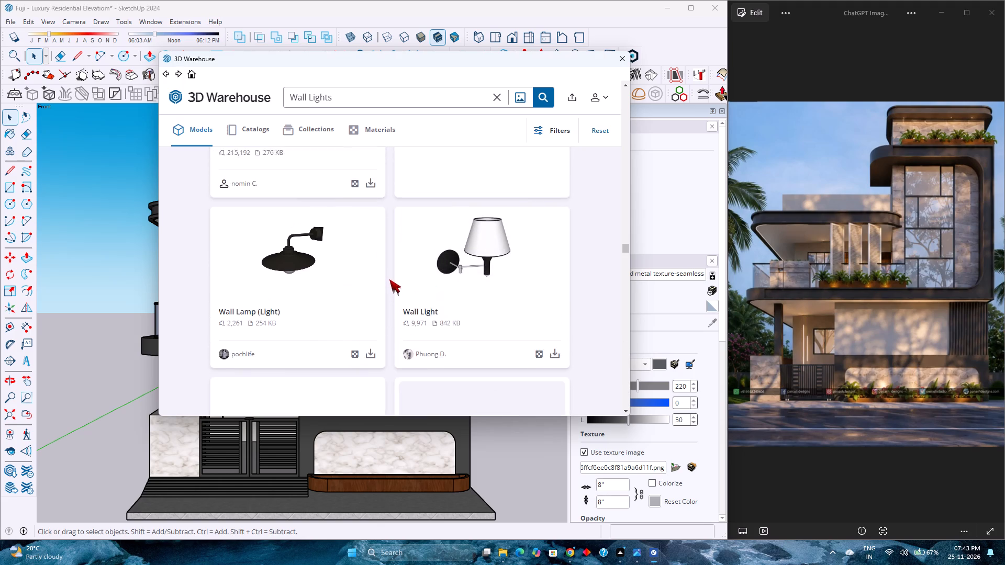
pyautogui.scroll(-2, 389, 279)
pyautogui.scroll(2, 389, 280)
pyautogui.scroll(-6, 389, 280)
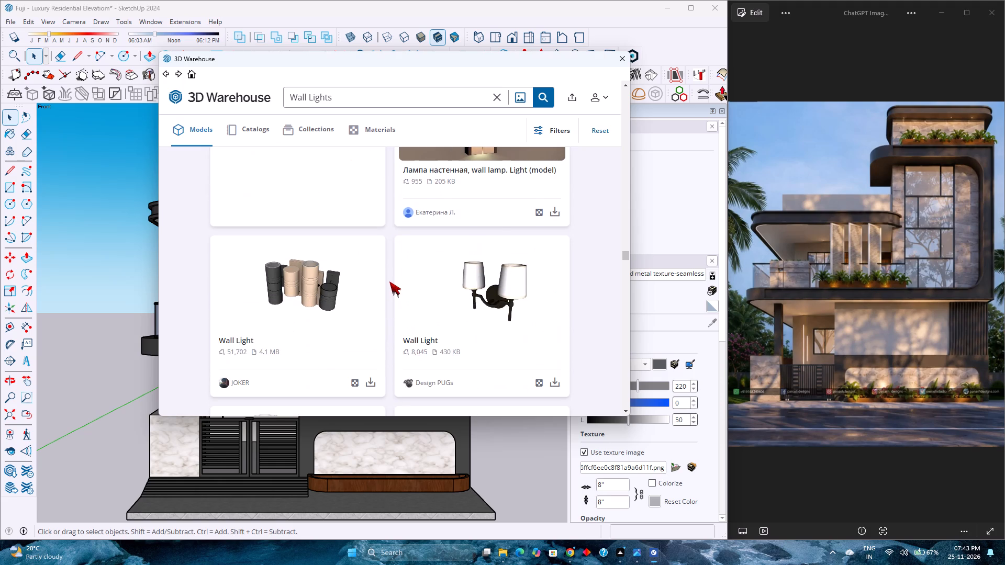
pyautogui.scroll(3, 389, 281)
pyautogui.scroll(-7, 389, 281)
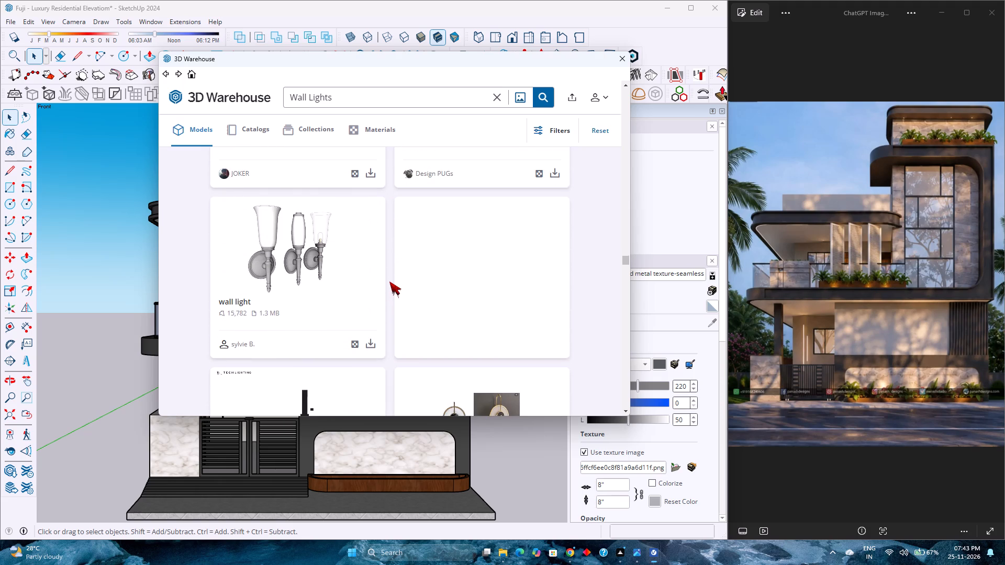
pyautogui.scroll(3, 389, 281)
pyautogui.scroll(-4, 389, 281)
pyautogui.scroll(4, 389, 281)
pyautogui.scroll(-4, 389, 281)
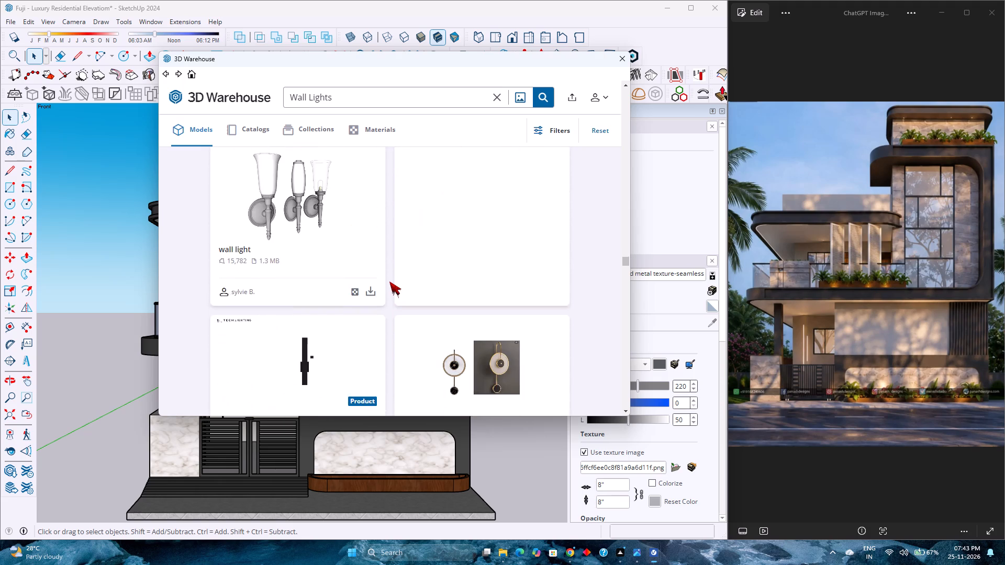
pyautogui.scroll(-14, 389, 281)
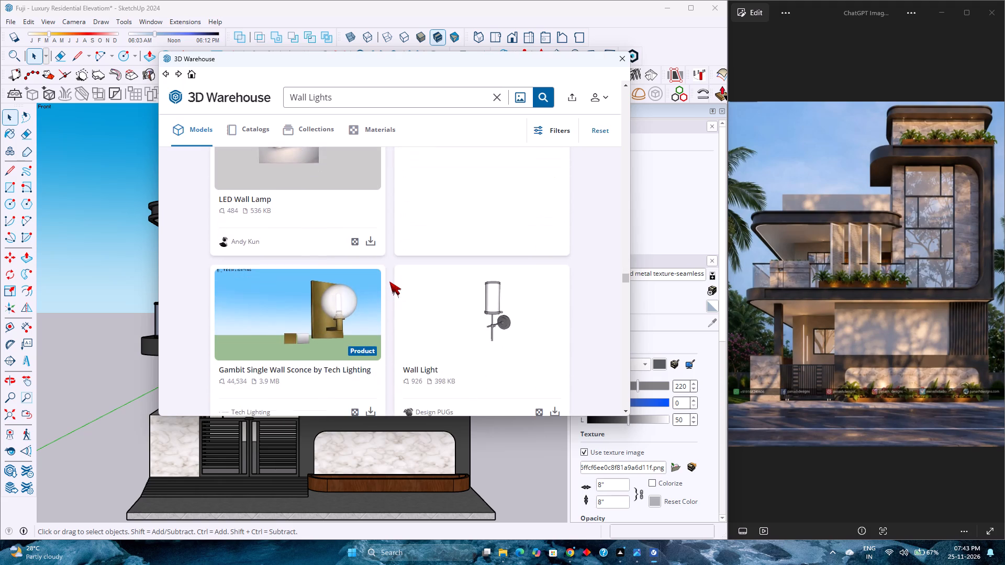
# Examine the Wall Lights results below the Gambit Single Wall Sconce for a fixture that suits the facade.
pyautogui.scroll(3, 389, 281)
pyautogui.scroll(-20, 389, 281)
pyautogui.scroll(-2, 389, 282)
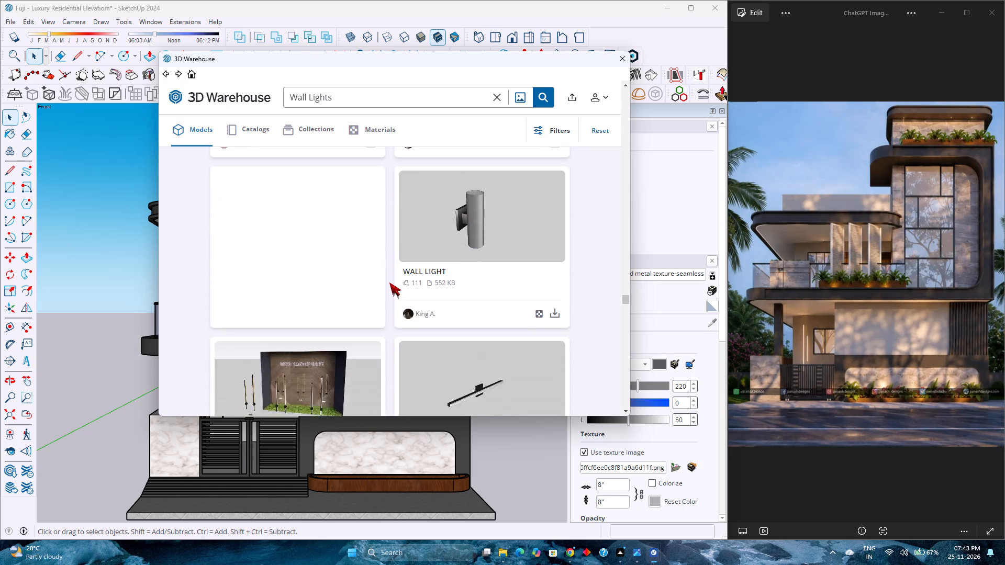
pyautogui.scroll(-3, 390, 283)
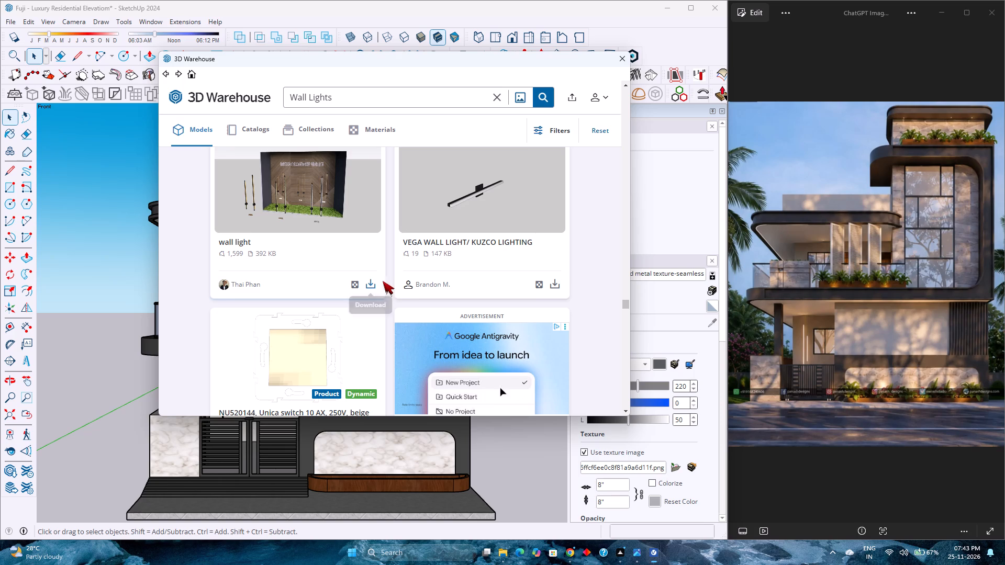
pyautogui.scroll(-4, 341, 262)
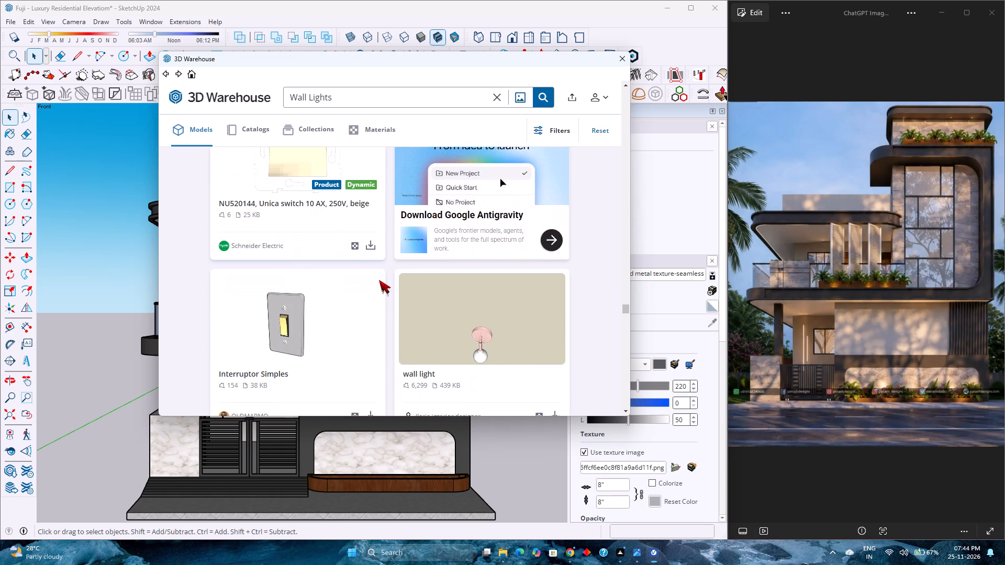
pyautogui.scroll(-5, 379, 280)
pyautogui.scroll(3, 379, 280)
pyautogui.scroll(-6, 379, 280)
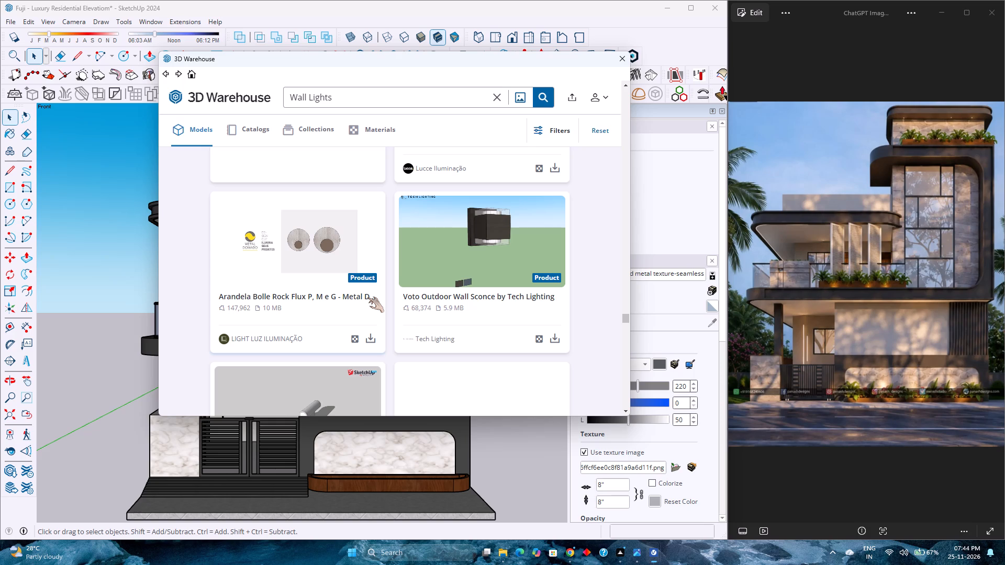
# Look through the Wall Lights results below the Voto Outdoor Wall Sconce for a simple modern exterior fixture.
pyautogui.scroll(-5, 356, 313)
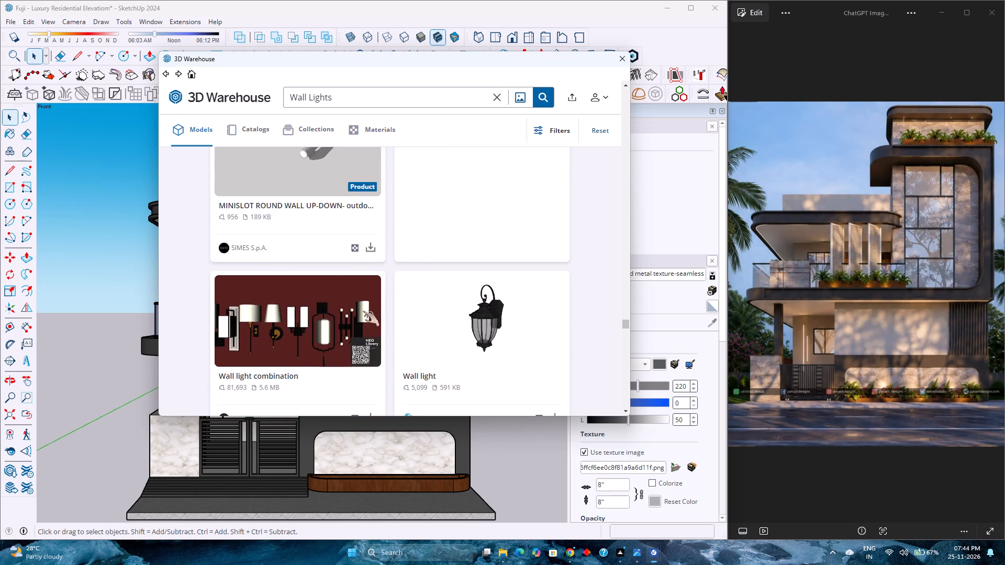
pyautogui.scroll(-12, 363, 311)
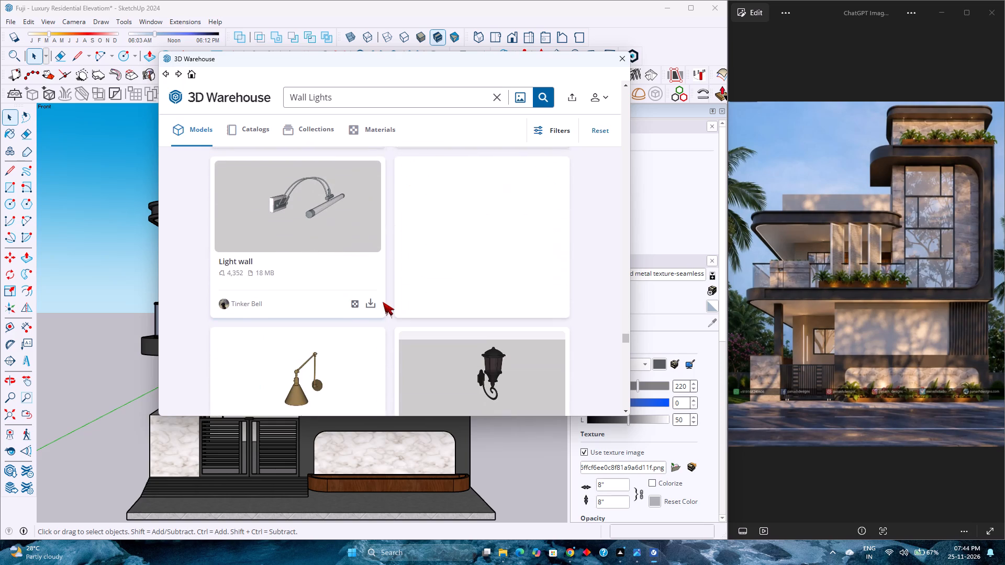
pyautogui.scroll(-13, 385, 302)
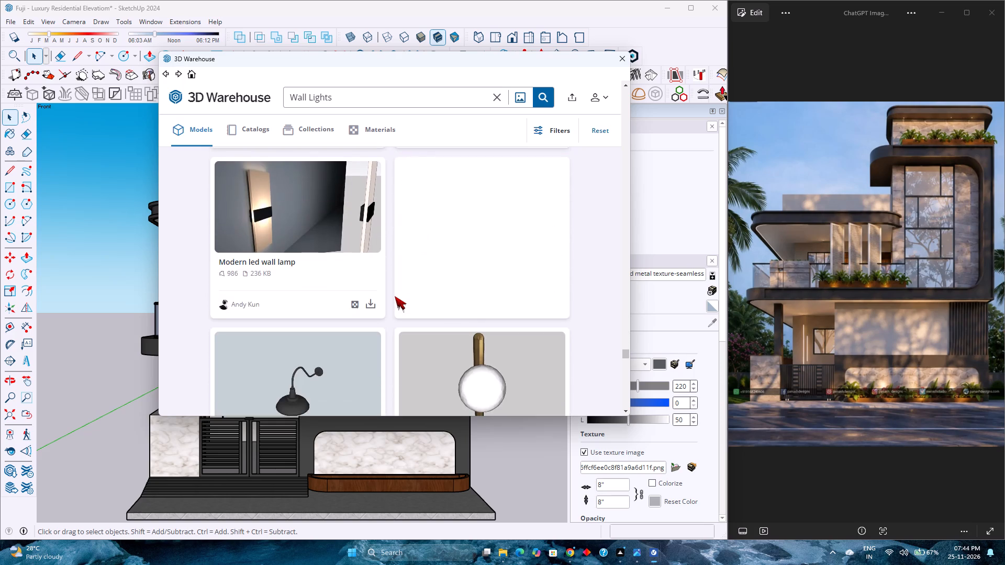
pyautogui.scroll(-6, 395, 296)
pyautogui.scroll(3, 395, 296)
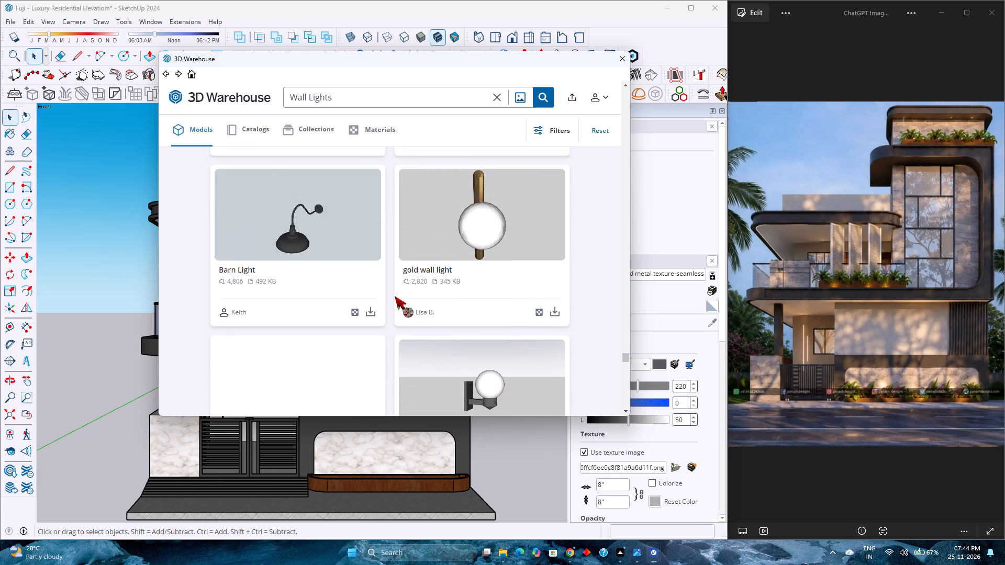
# Examine the Wall Lights results below the Barn Light to the end of the loaded list and load more models.
pyautogui.scroll(-12, 395, 296)
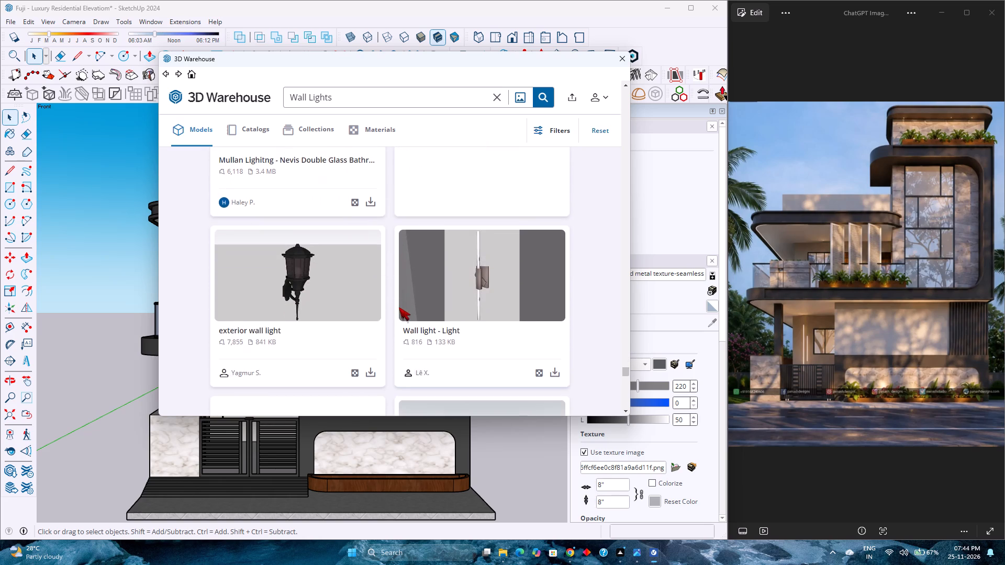
pyautogui.scroll(-12, 398, 308)
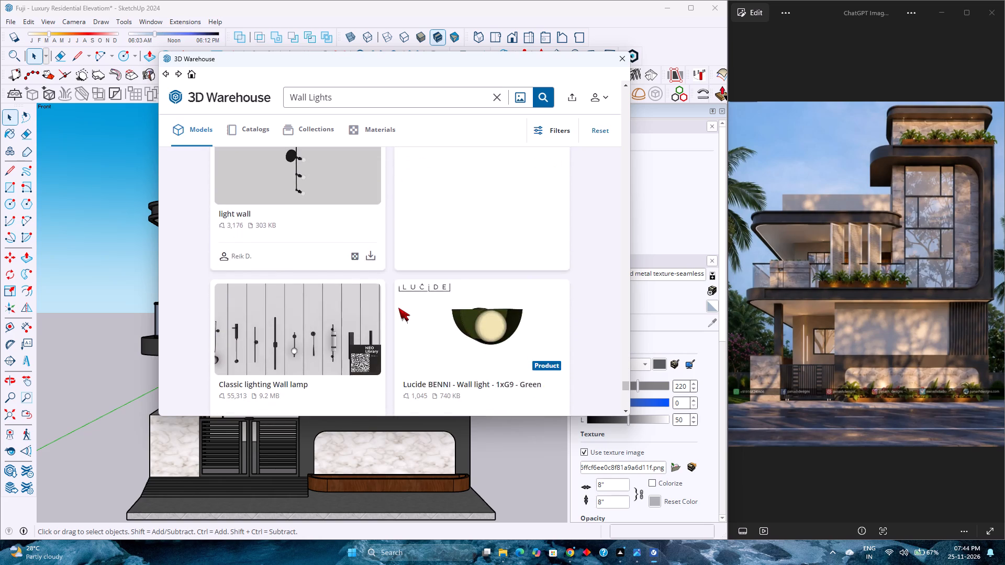
pyautogui.scroll(-17, 398, 308)
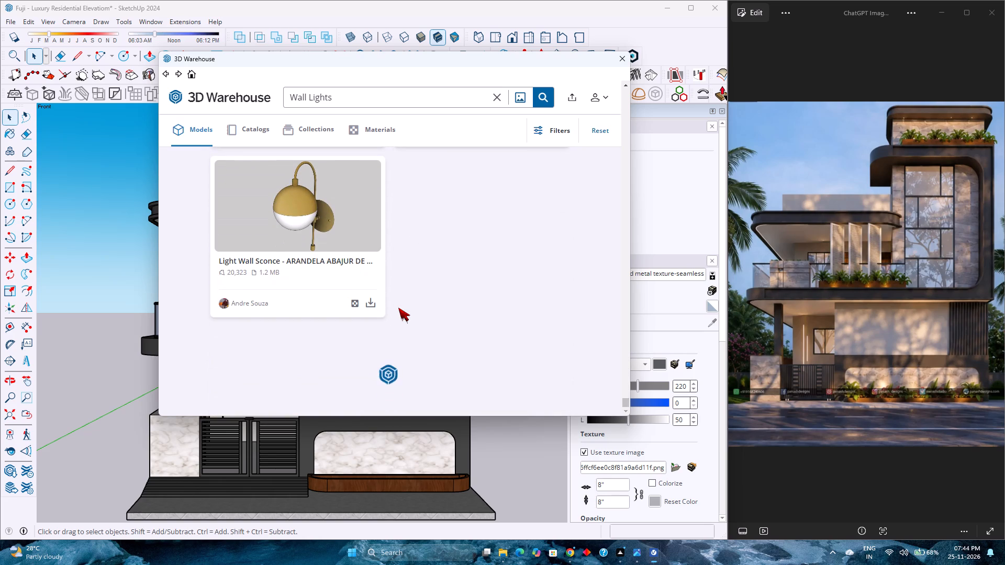
pyautogui.scroll(-1, 398, 308)
# Change the model search term to Wall Light and run the search.
pyautogui.click(364, 99)
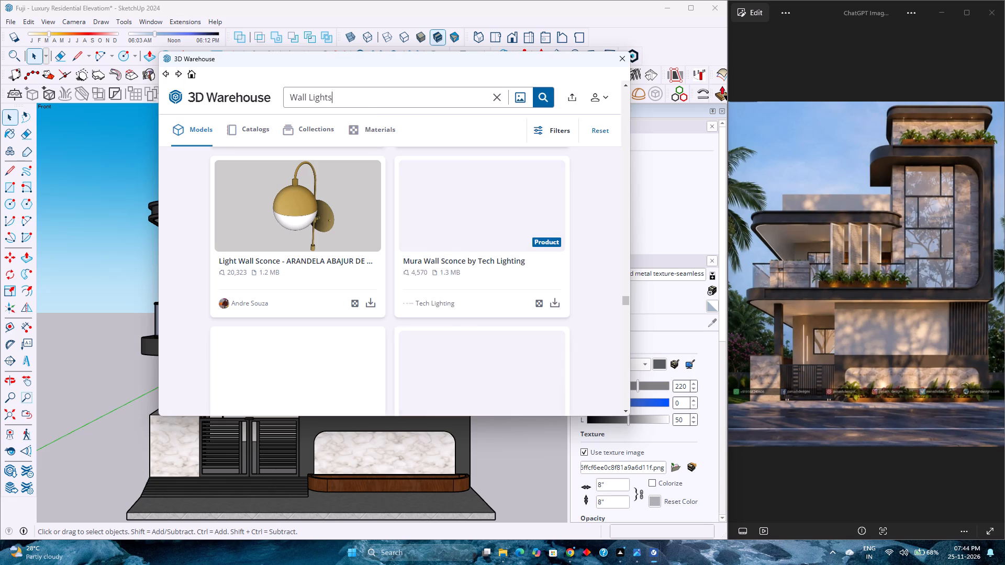
pyautogui.scroll(-2, 359, 137)
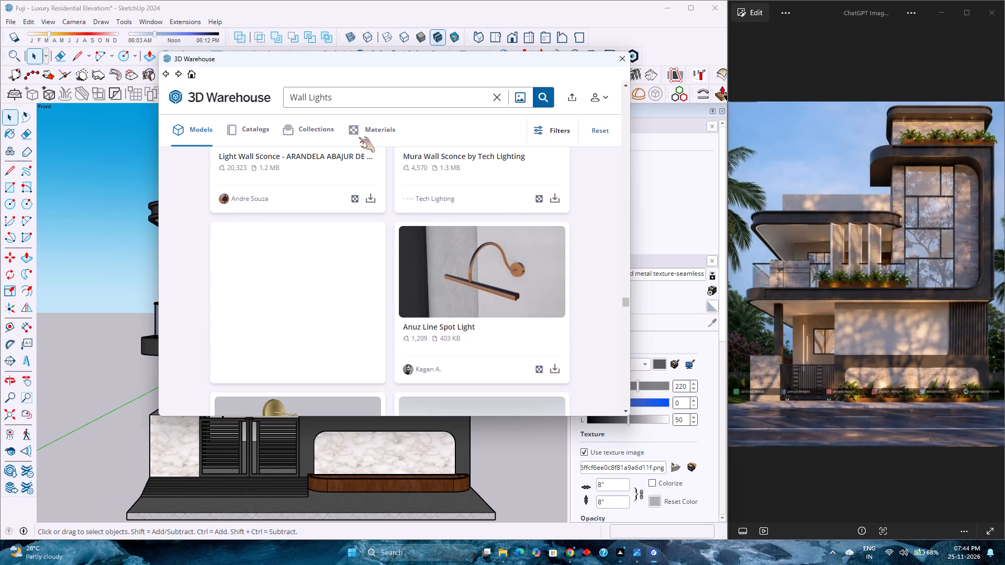
pyautogui.press('BackSpace')
pyautogui.press('Return')
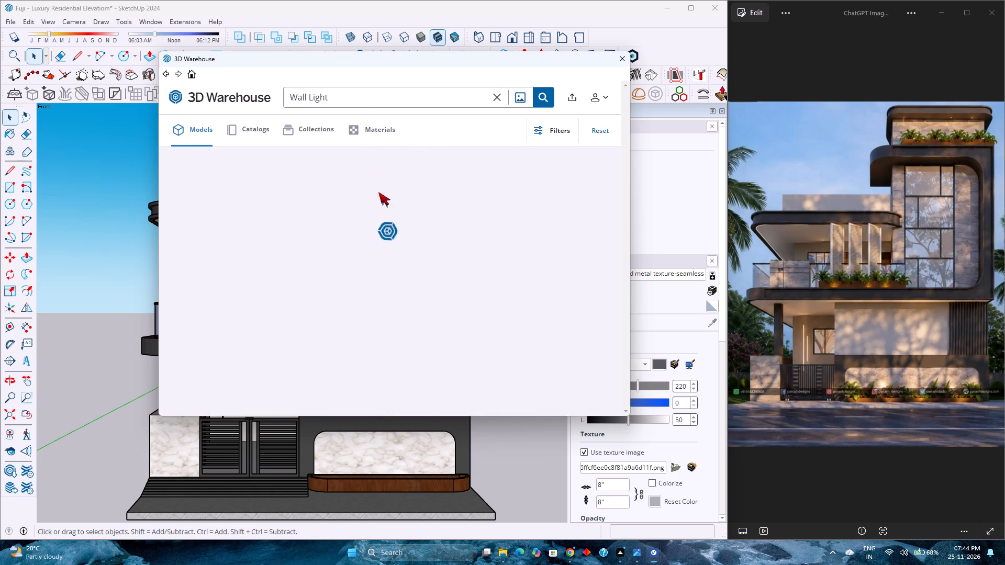
# Examine the first Wall Light results for a dark, compact fixture suited to the facade.
pyautogui.scroll(12, 409, 262)
pyautogui.scroll(-2, 397, 251)
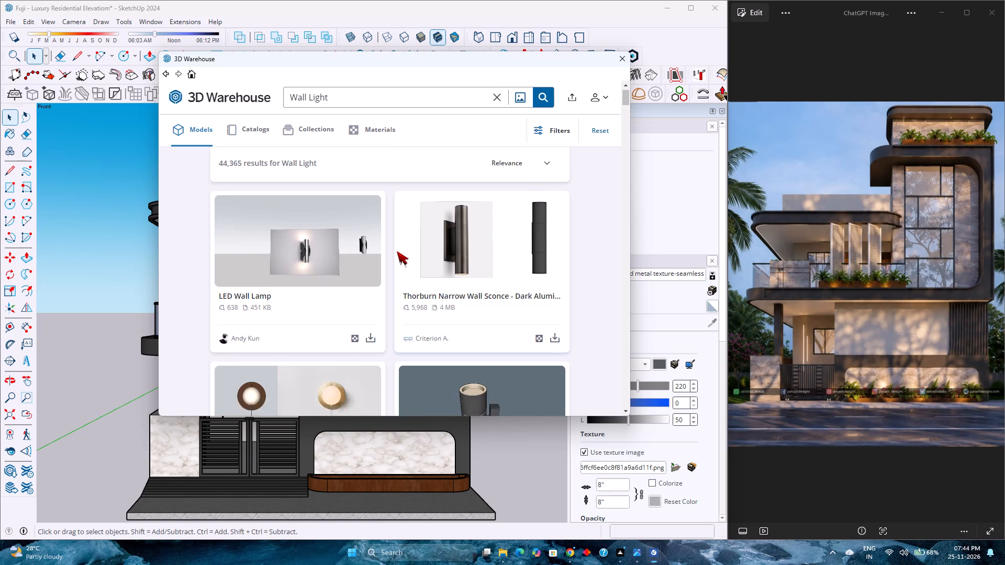
pyautogui.scroll(-12, 397, 251)
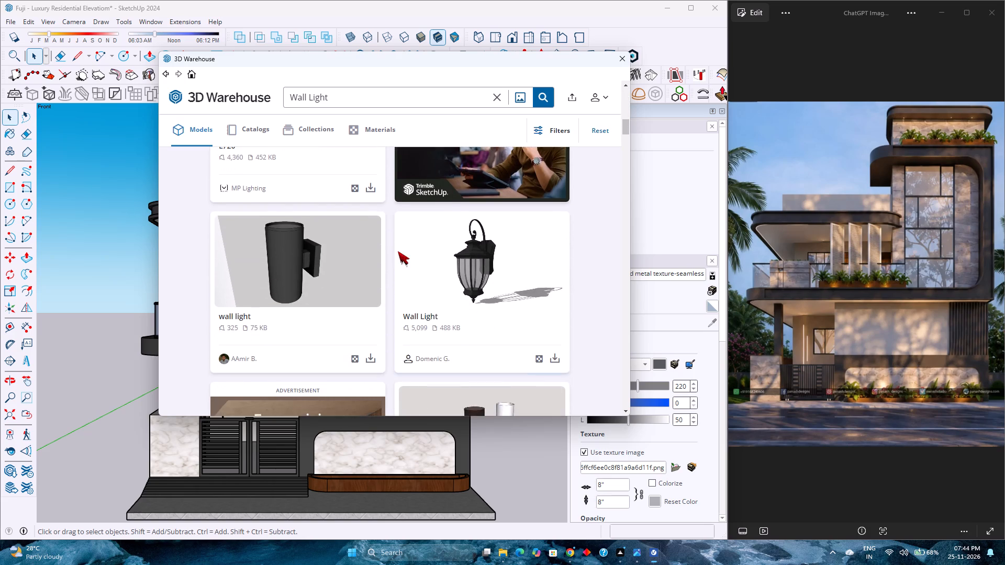
pyautogui.scroll(-1, 398, 251)
pyautogui.scroll(3, 398, 251)
pyautogui.scroll(-6, 398, 251)
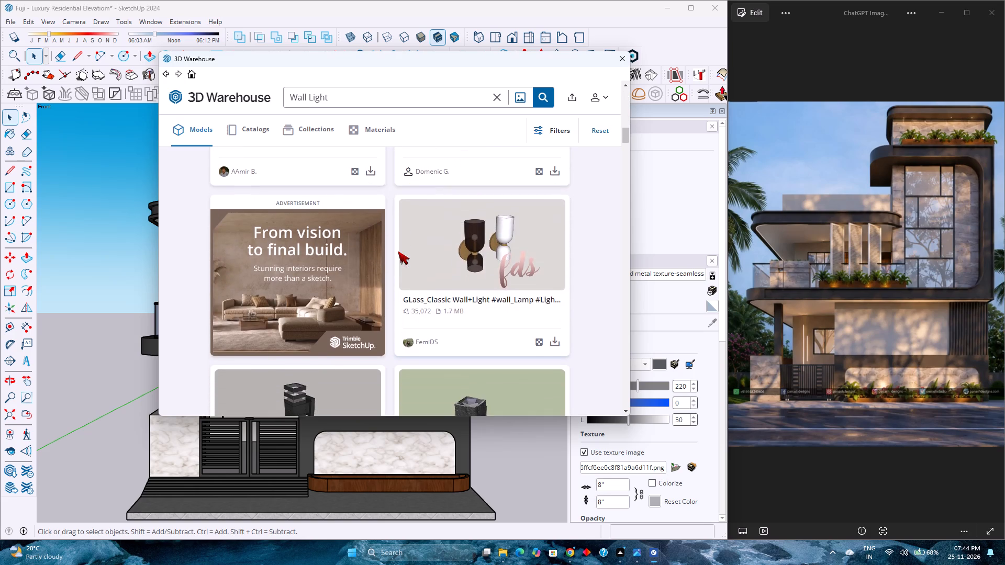
pyautogui.scroll(-11, 398, 251)
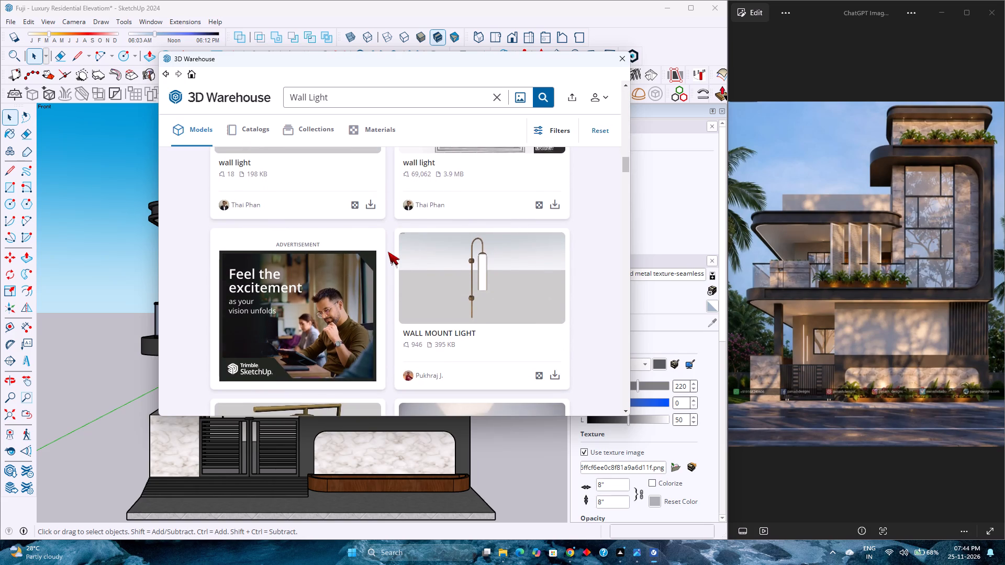
# Compare the Wall Light results around and below the WALL MOUNT LIGHT model for a suitable facade fixture.
pyautogui.scroll(1, 388, 252)
pyautogui.scroll(-2, 388, 252)
pyautogui.scroll(2, 388, 252)
pyautogui.scroll(-6, 388, 252)
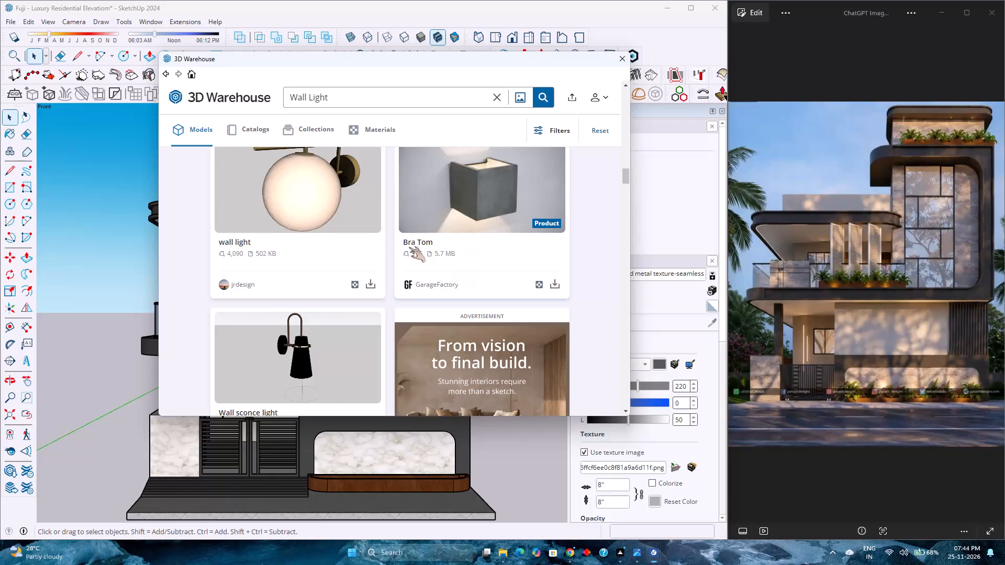
pyautogui.scroll(-5, 367, 302)
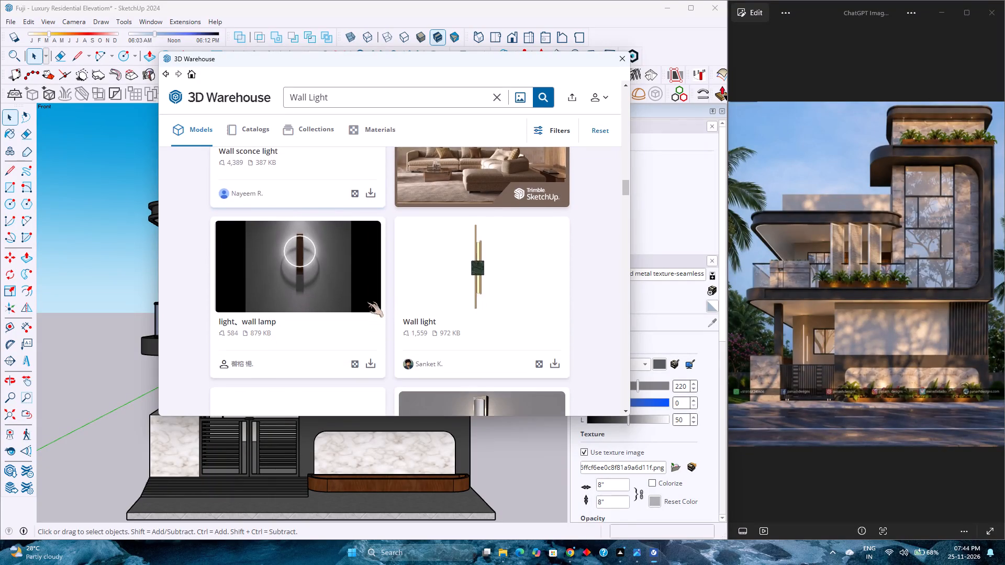
pyautogui.scroll(-10, 367, 303)
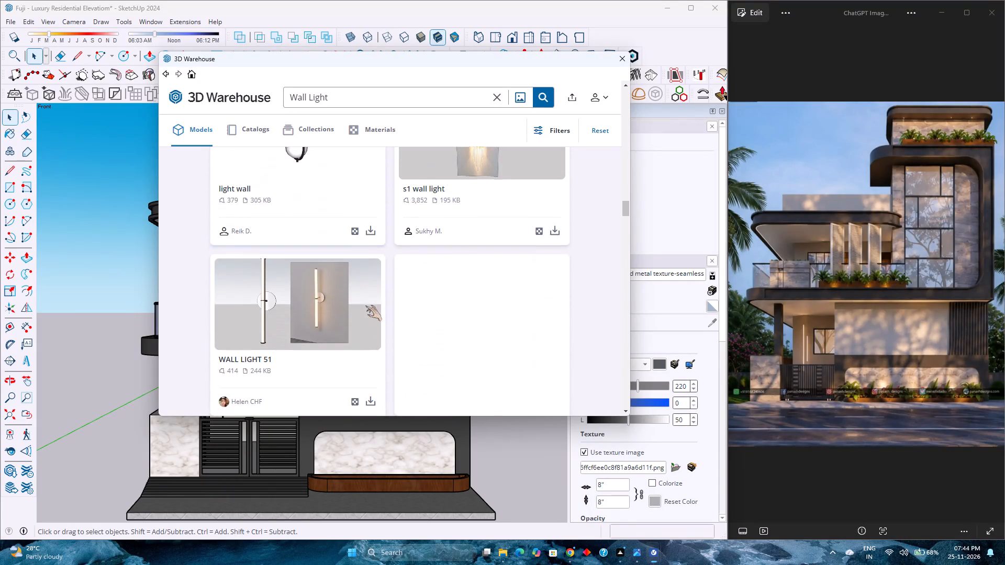
# Look through the Wall Light results below WALL LIGHT 51 for an up-down or cylindrical exterior fixture.
pyautogui.scroll(-12, 365, 306)
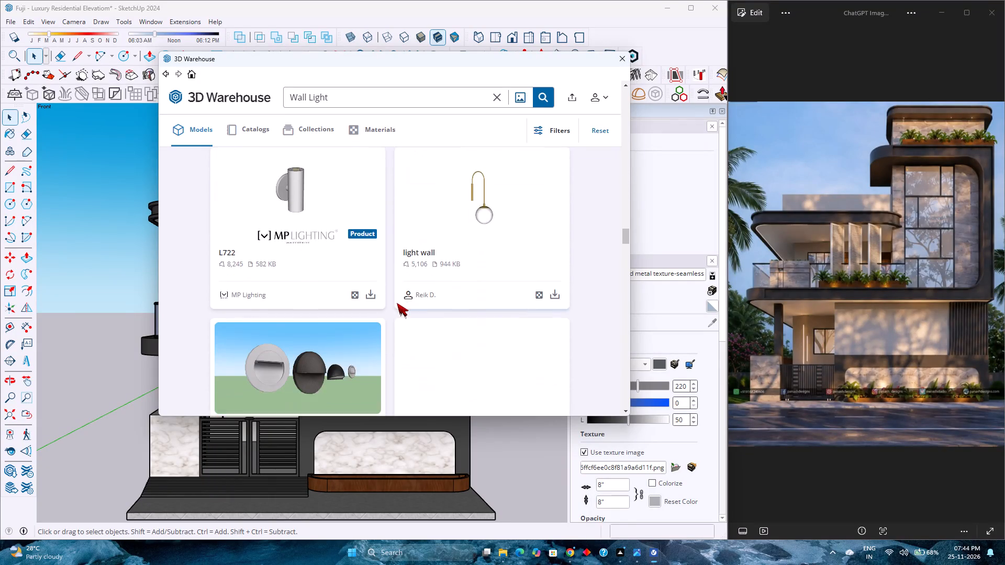
pyautogui.scroll(-9, 397, 303)
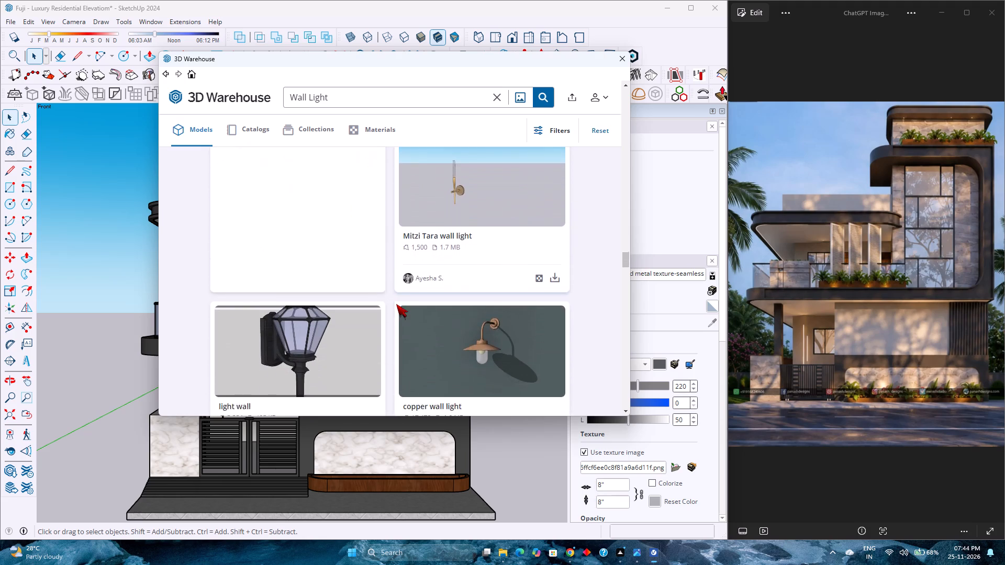
pyautogui.scroll(-9, 396, 304)
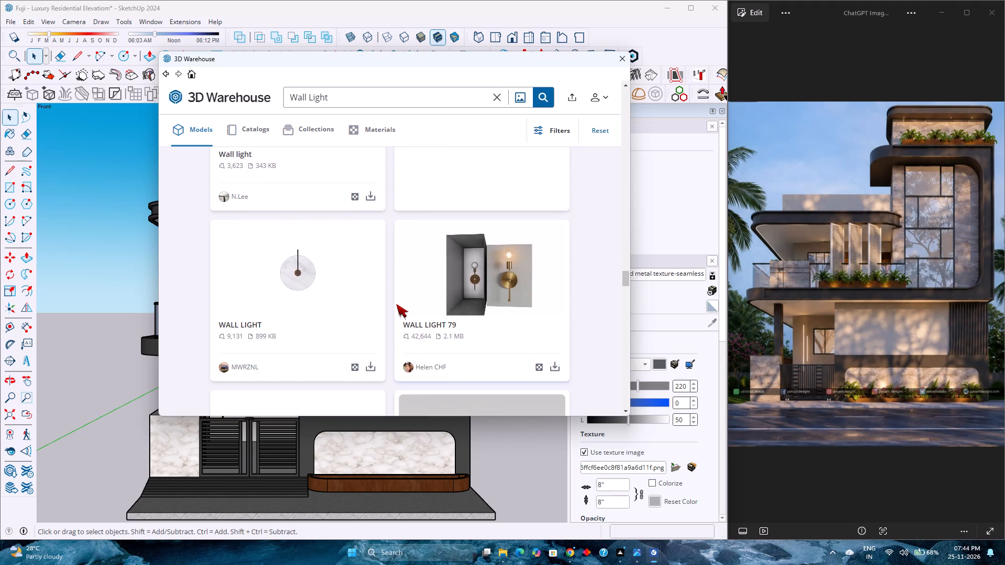
# Examine the Wall Light results below WALL LIGHT 79 for a black exterior wall fixture.
pyautogui.scroll(-3, 396, 304)
pyautogui.scroll(1, 396, 304)
pyautogui.scroll(-5, 396, 304)
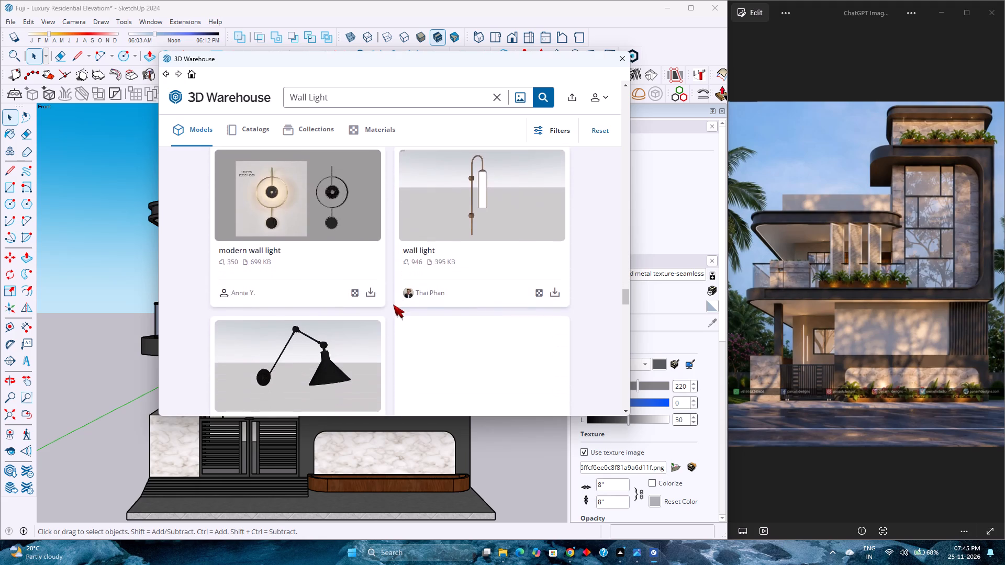
pyautogui.scroll(-15, 393, 304)
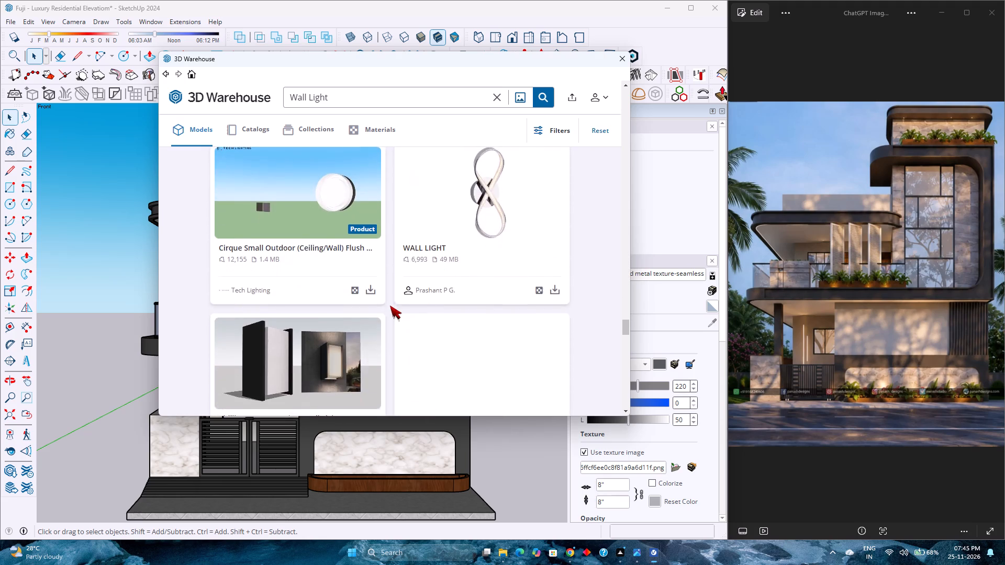
pyautogui.scroll(-14, 390, 306)
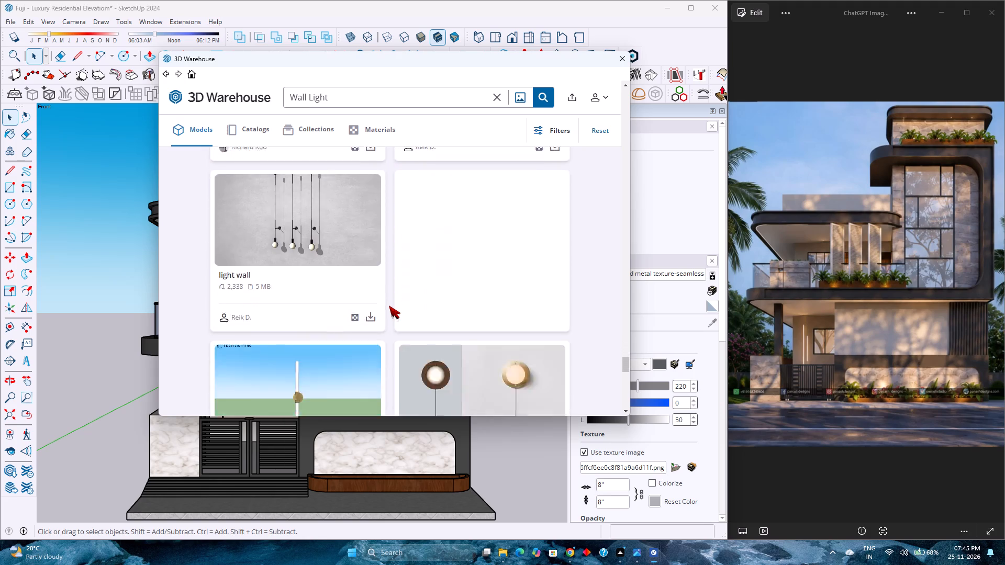
# Load the Baristo 2 Light Up and Down Square Wall Bracket in Black and Brass into the model and place it beside the building's front.
pyautogui.scroll(-10, 389, 306)
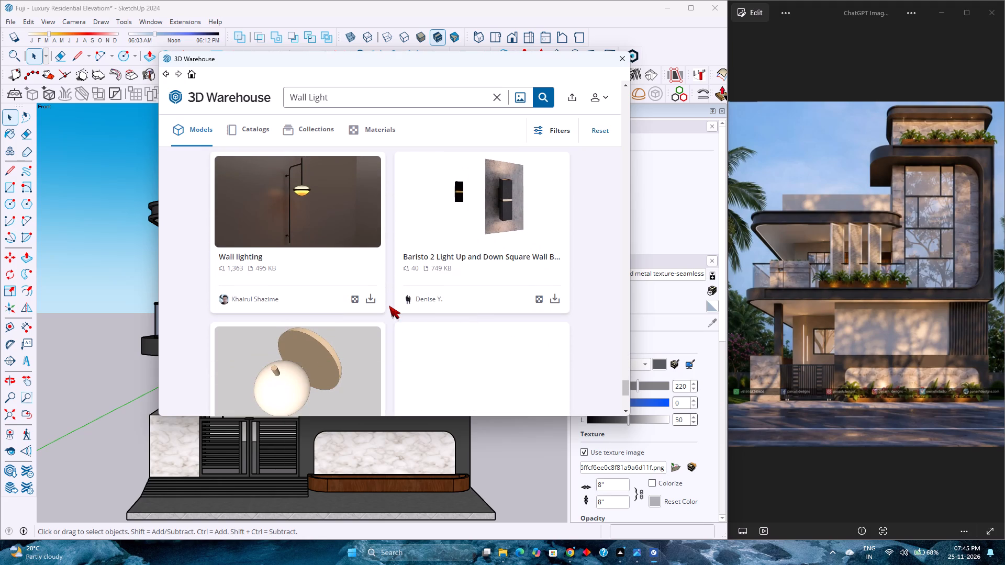
pyautogui.click(550, 296)
pyautogui.click(365, 247)
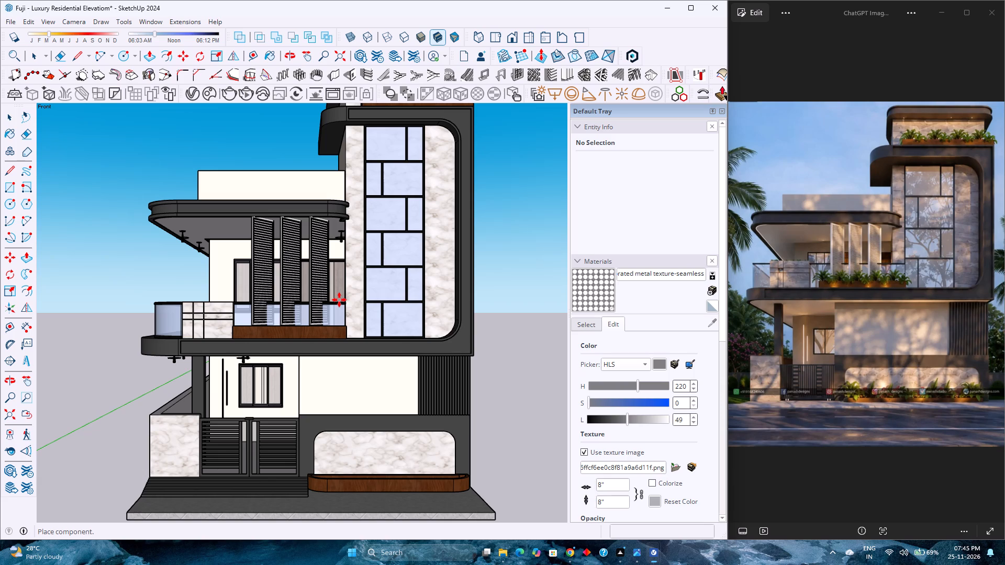
pyautogui.scroll(3, 181, 465)
pyautogui.scroll(-3, 181, 465)
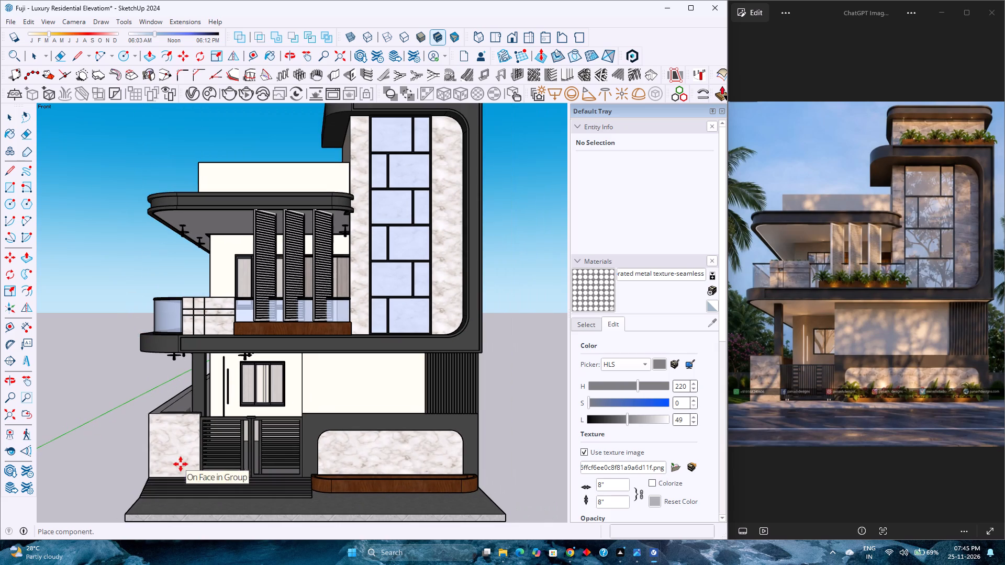
pyautogui.click(513, 492)
# Open the placed wall light component for editing and delete the textured backing panel showing the lamp picture.
pyautogui.scroll(5, 500, 434)
pyautogui.moveTo(497, 450); pyautogui.dragTo(274, 470, button='middle')
pyautogui.middleClick(274, 470)
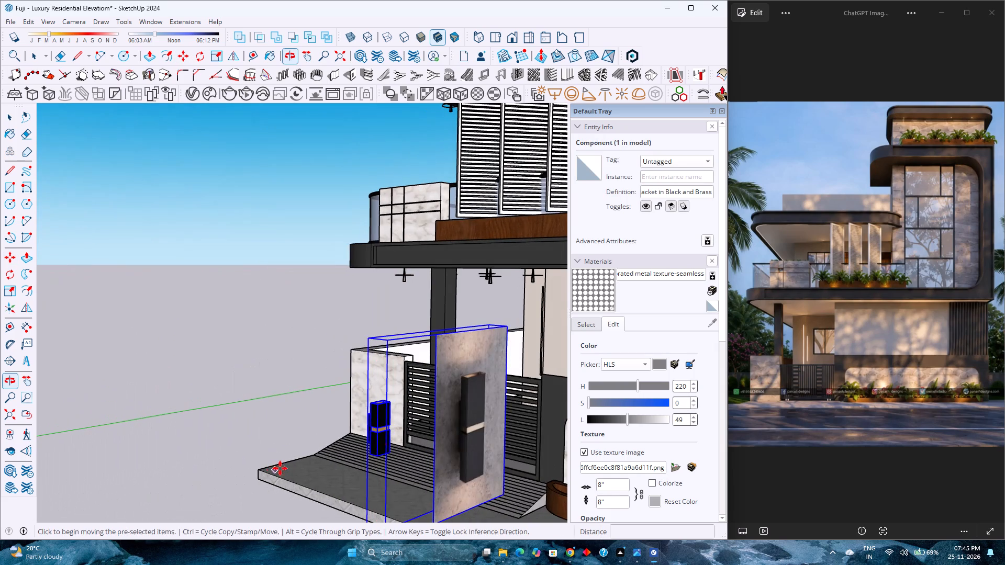
pyautogui.press('space')
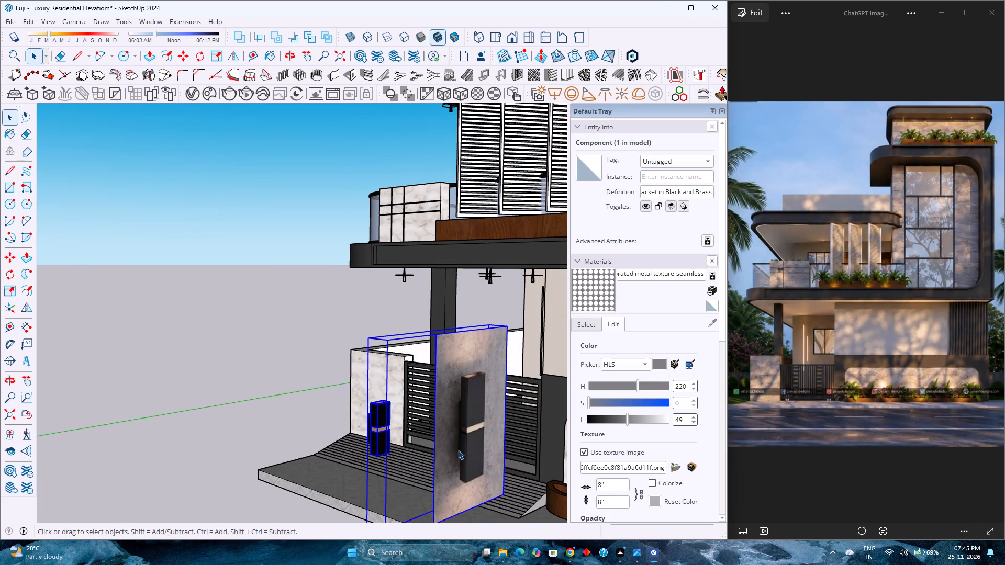
pyautogui.doubleClick(455, 404)
pyautogui.scroll(3, 464, 413)
pyautogui.click(464, 413)
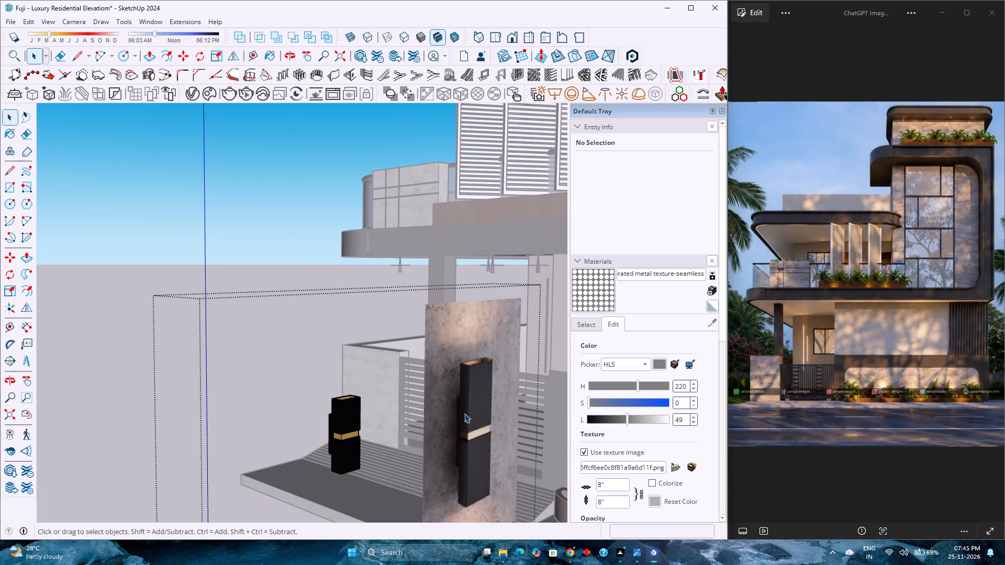
pyautogui.press('Delete')
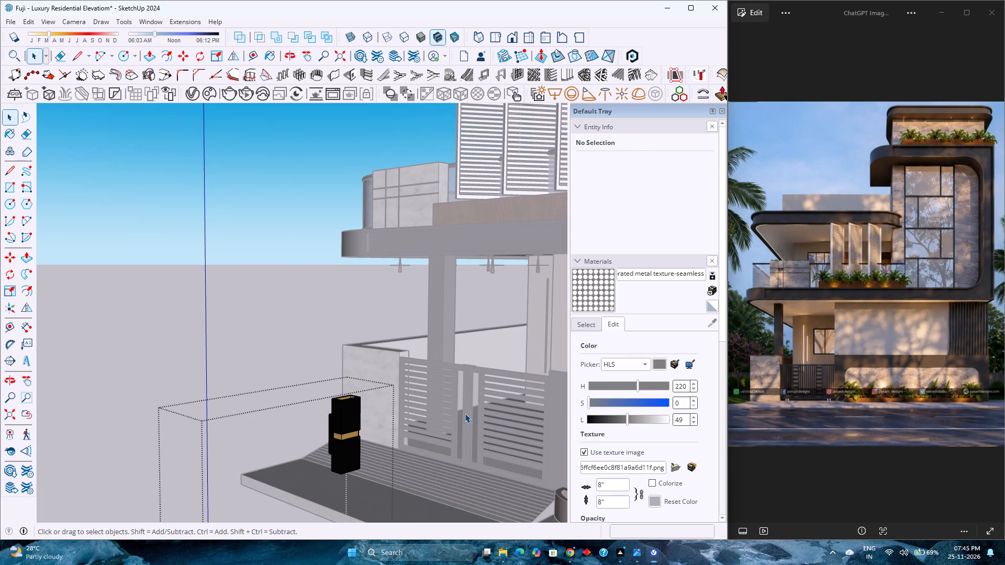
# Leave the wall light component, inspect it from the front and above, and delete the Baristo 2 wall bracket from the model.
pyautogui.scroll(-4, 451, 382)
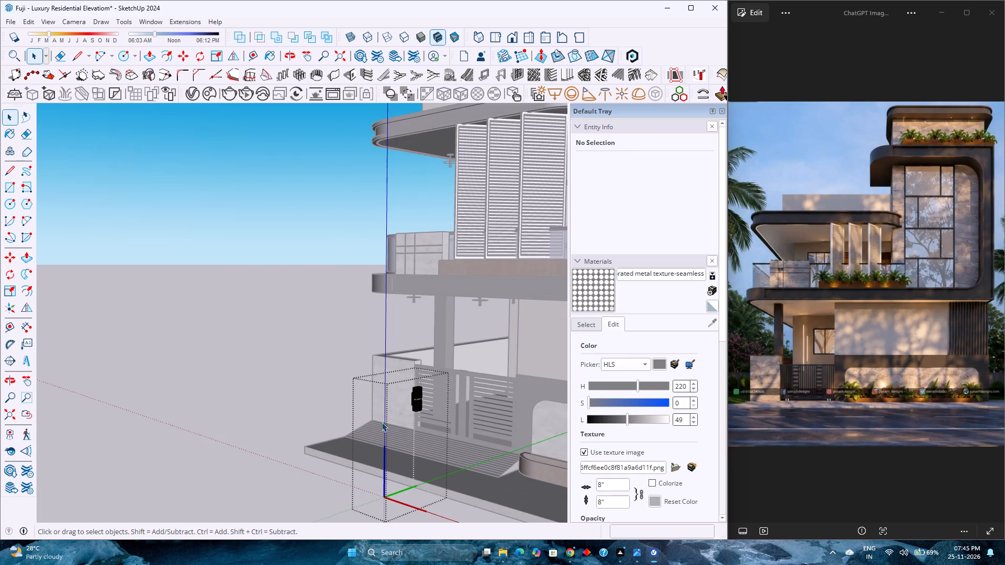
pyautogui.click(287, 432)
pyautogui.click(418, 409)
pyautogui.scroll(5, 418, 409)
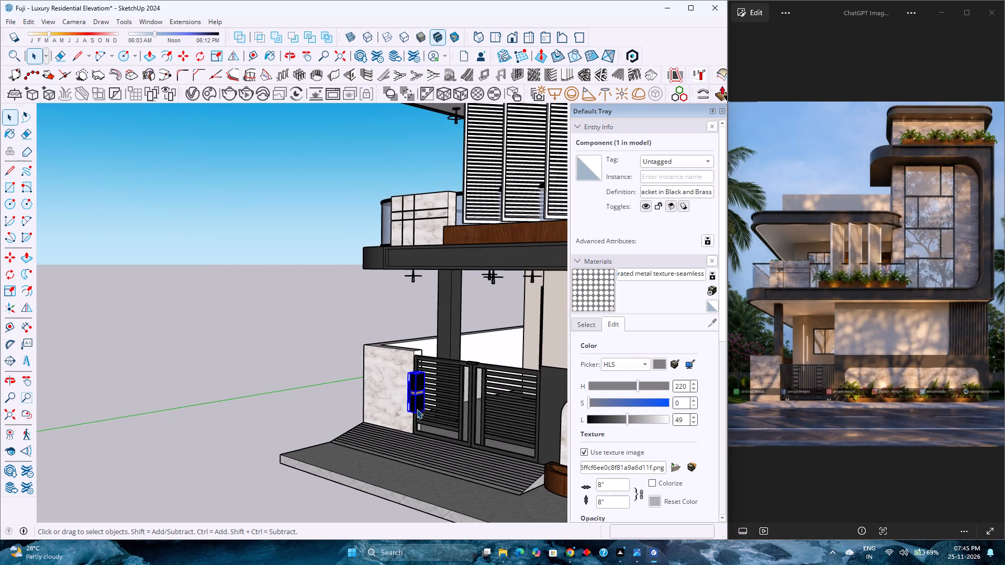
pyautogui.scroll(4, 417, 409)
pyautogui.scroll(-3, 416, 412)
pyautogui.scroll(2, 415, 412)
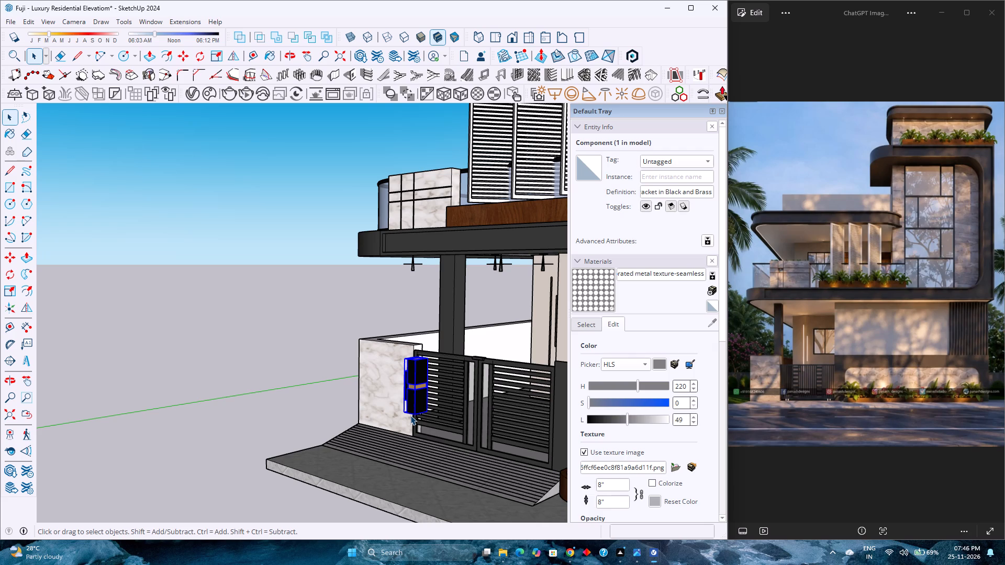
pyautogui.scroll(3, 410, 415)
pyautogui.scroll(-4, 410, 411)
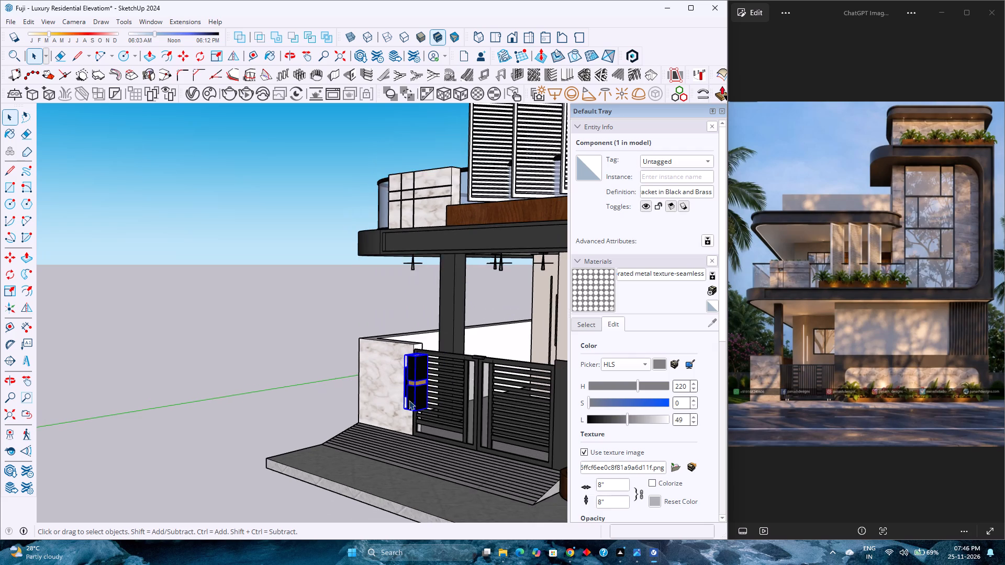
pyautogui.moveTo(416, 328); pyautogui.dragTo(418, 361, button='middle')
pyautogui.middleClick(418, 361)
pyautogui.scroll(4, 397, 406)
pyautogui.scroll(-2, 418, 389)
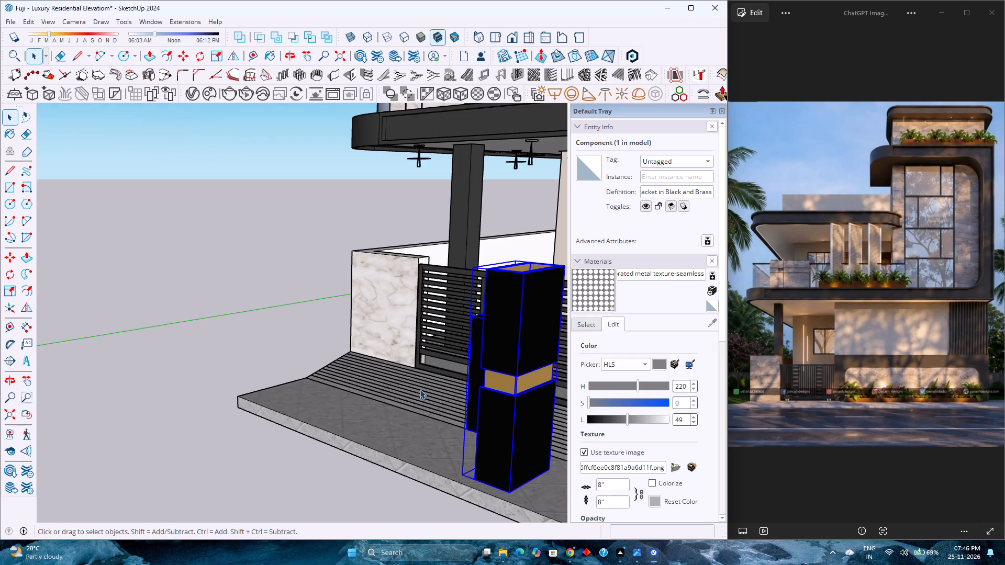
pyautogui.scroll(-2, 453, 387)
pyautogui.moveTo(478, 361); pyautogui.dragTo(473, 458, button='middle')
pyautogui.scroll(1, 466, 343)
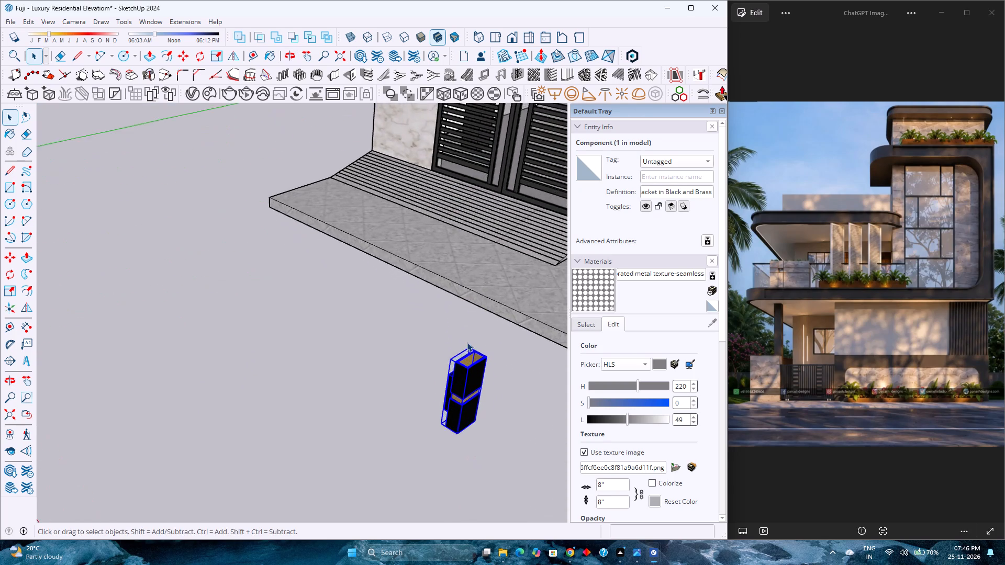
pyautogui.scroll(1, 467, 342)
pyautogui.scroll(4, 478, 400)
pyautogui.moveTo(475, 392); pyautogui.dragTo(342, 509, button='middle')
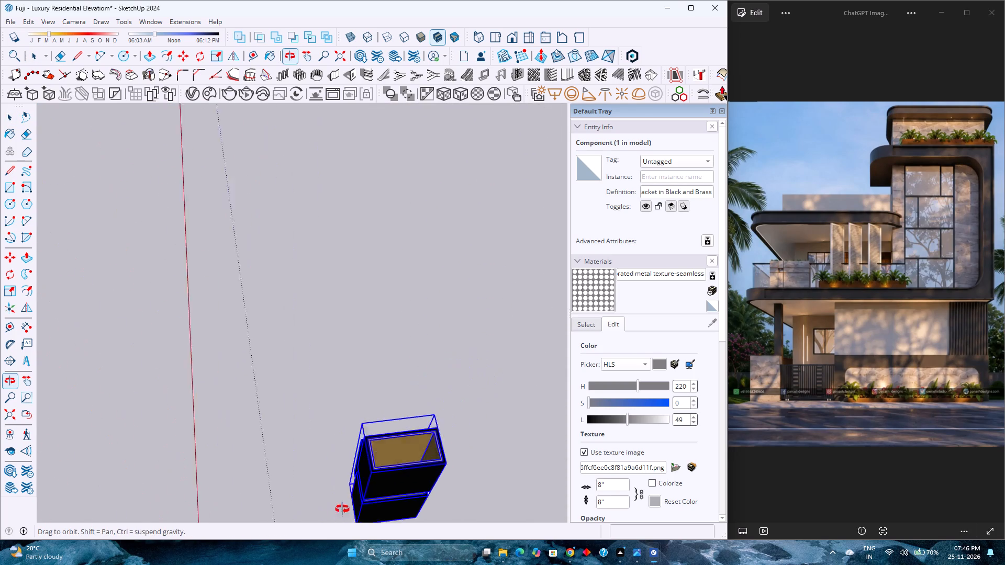
pyautogui.moveTo(342, 509); pyautogui.dragTo(446, 372, button='middle')
pyautogui.middleClick(446, 368)
pyautogui.moveTo(445, 356); pyautogui.dragTo(445, 347, button='middle')
pyautogui.middleClick(445, 345)
pyautogui.scroll(-8, 445, 345)
pyautogui.press('Delete')
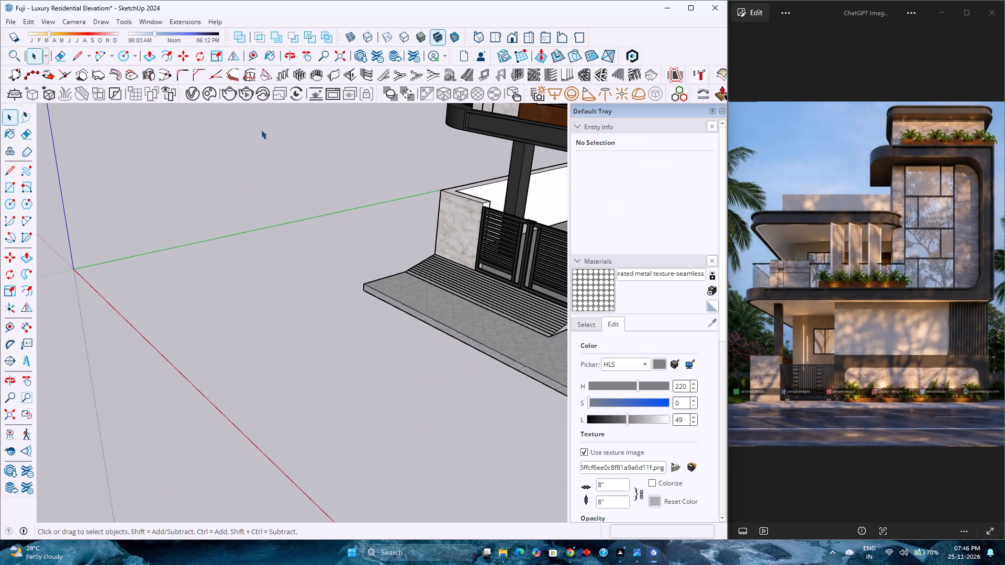
# Reopen the 3D Warehouse on the Wall Light search and dismiss the promotional pop-up.
pyautogui.click(159, 24)
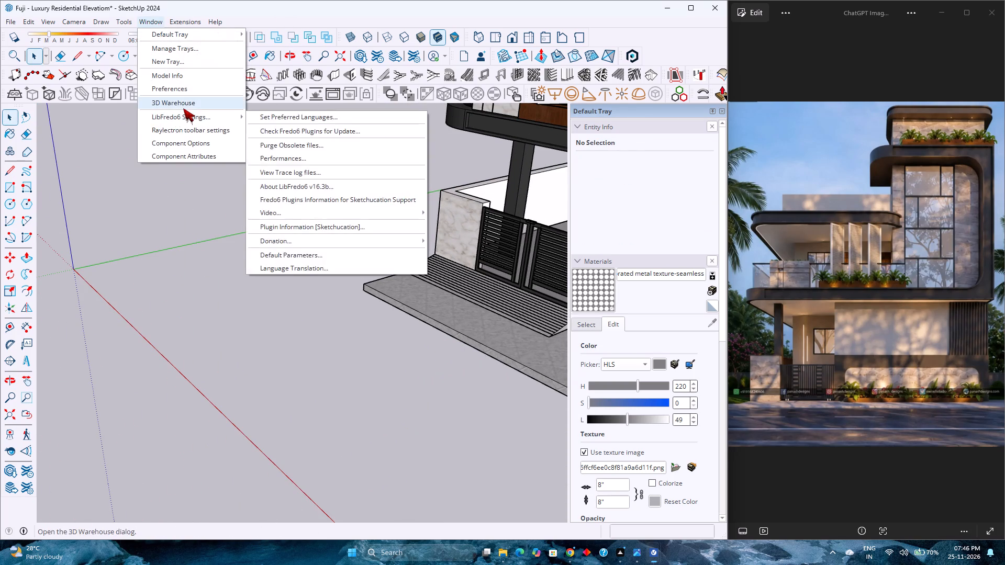
pyautogui.click(183, 108)
pyautogui.scroll(-3, 314, 268)
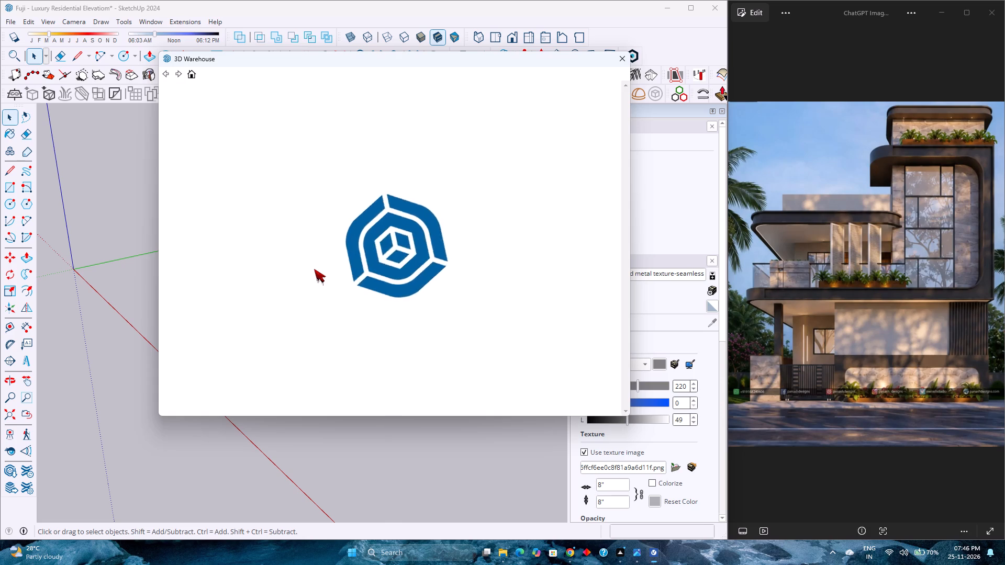
pyautogui.scroll(2, 314, 269)
pyautogui.scroll(-3, 314, 269)
pyautogui.scroll(2, 314, 269)
pyautogui.scroll(-2, 314, 269)
pyautogui.scroll(3, 314, 269)
pyautogui.scroll(-4, 313, 269)
pyautogui.scroll(3, 313, 269)
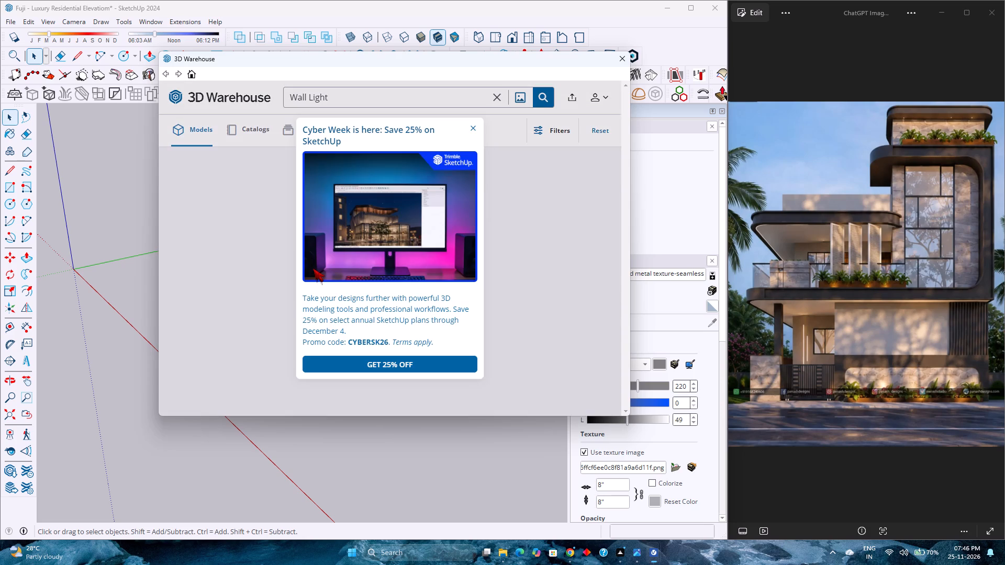
pyautogui.click(466, 129)
# Examine the Wall Light results from LED Wall Lamp down past WALL MOUNT LIGHT for a replacement exterior fixture.
pyautogui.scroll(-4, 422, 240)
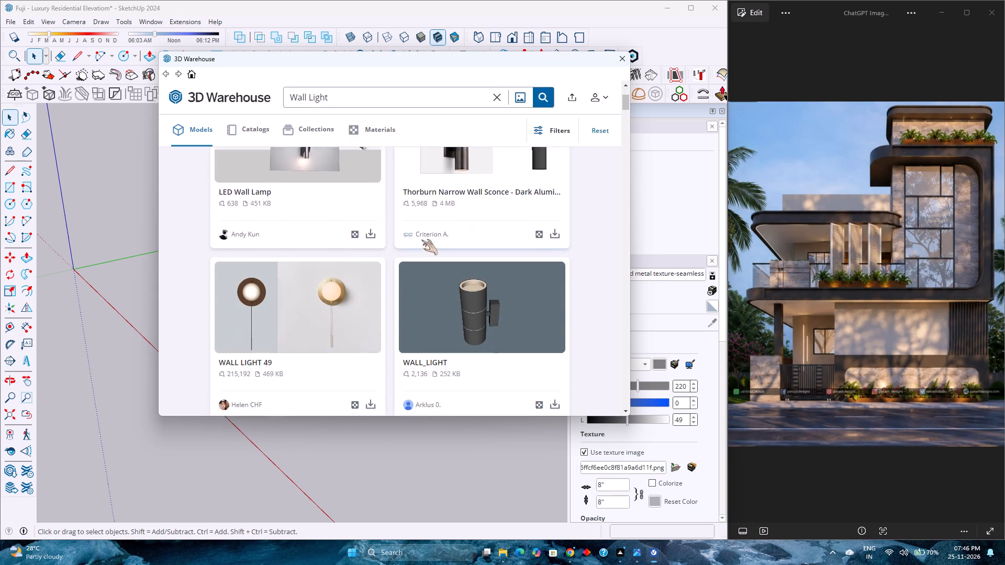
pyautogui.scroll(-8, 414, 240)
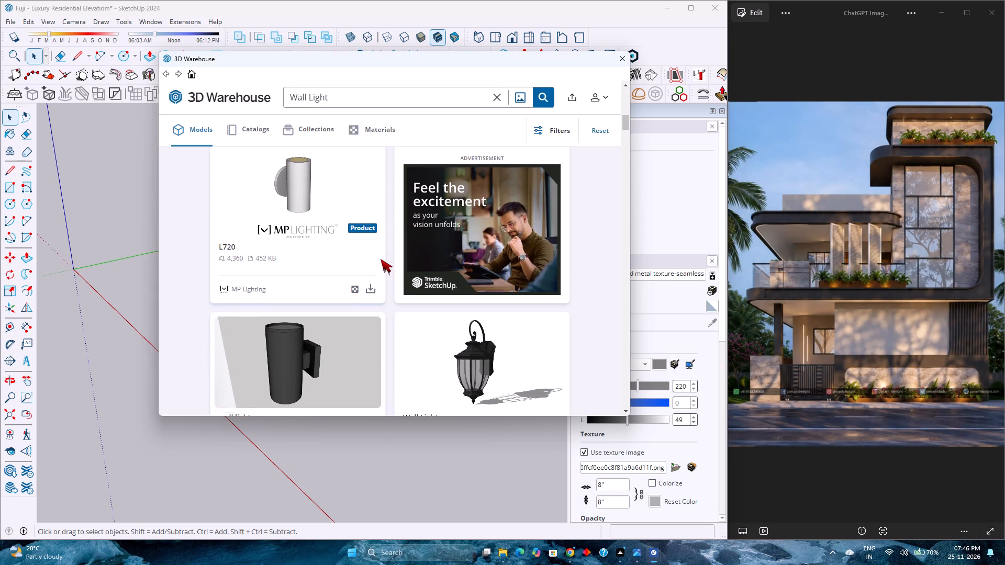
pyautogui.scroll(-9, 381, 259)
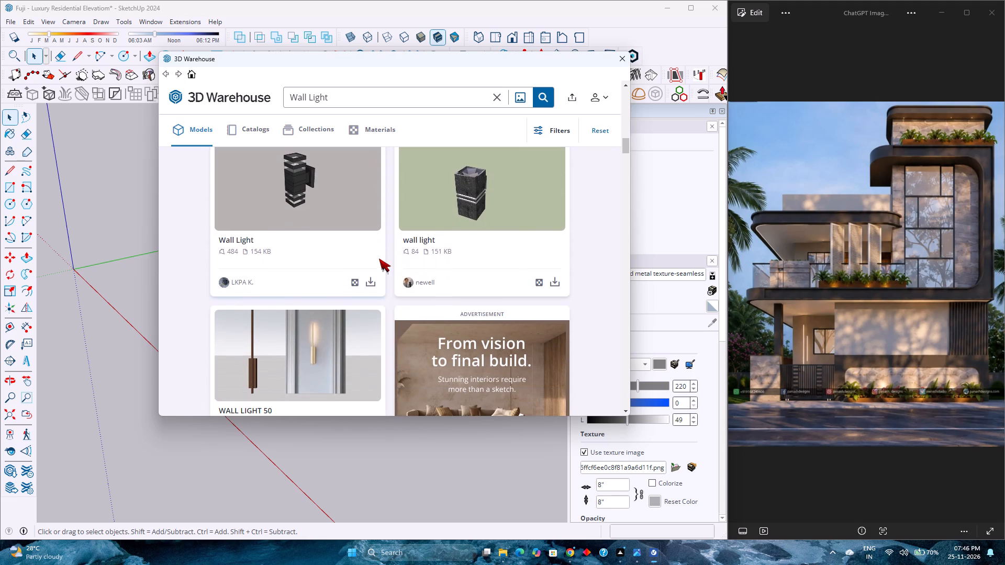
pyautogui.scroll(-10, 379, 258)
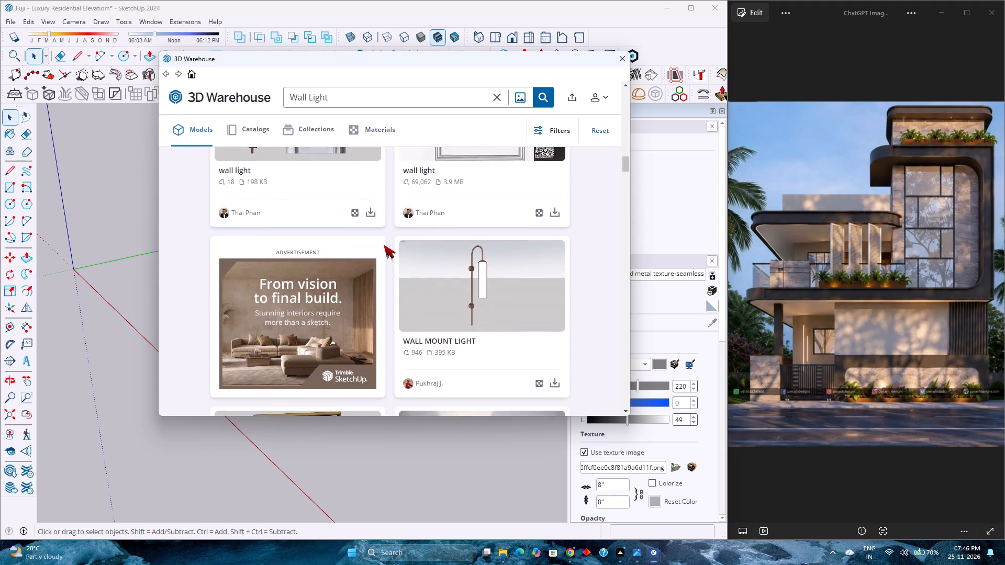
pyautogui.scroll(-10, 384, 245)
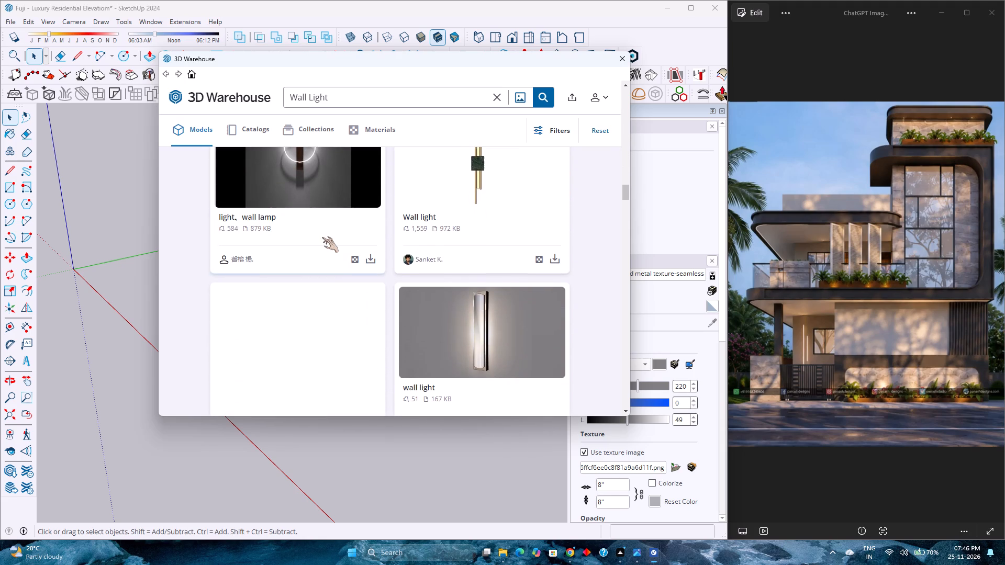
pyautogui.scroll(-1, 322, 237)
# Search the 3D Warehouse for "wall Light".
pyautogui.click(296, 98)
pyautogui.press('BackSpace')
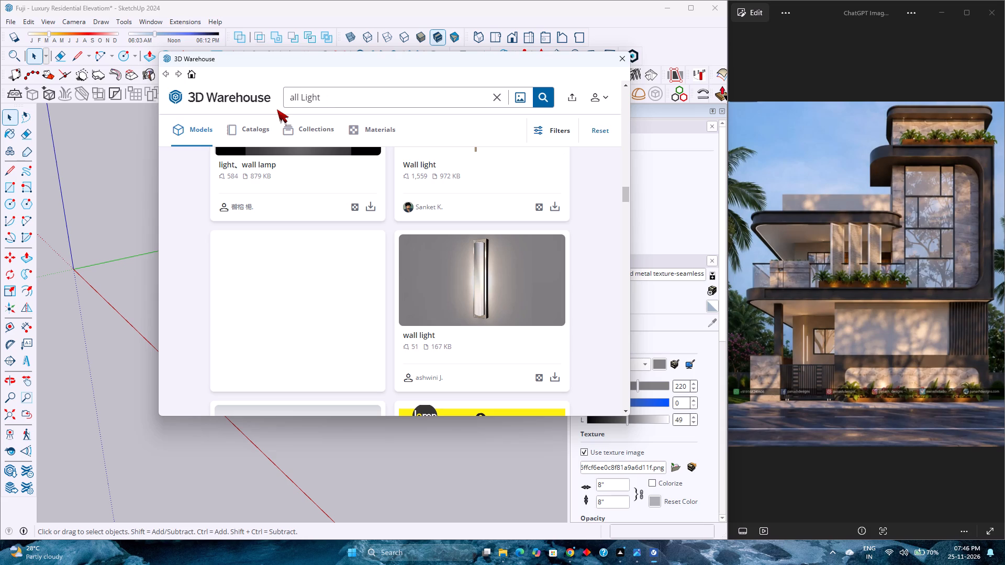
pyautogui.press('w')
pyautogui.press('Return')
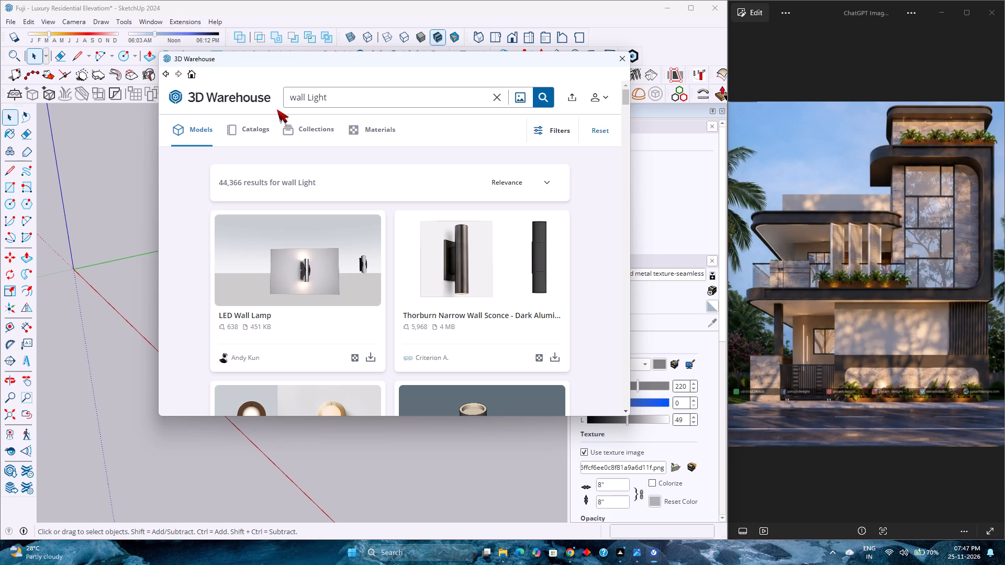
# Examine the wall Light results from the first entries down to WALL MOUNT LIGHT for a black up-down facade fixture.
pyautogui.scroll(-4, 406, 318)
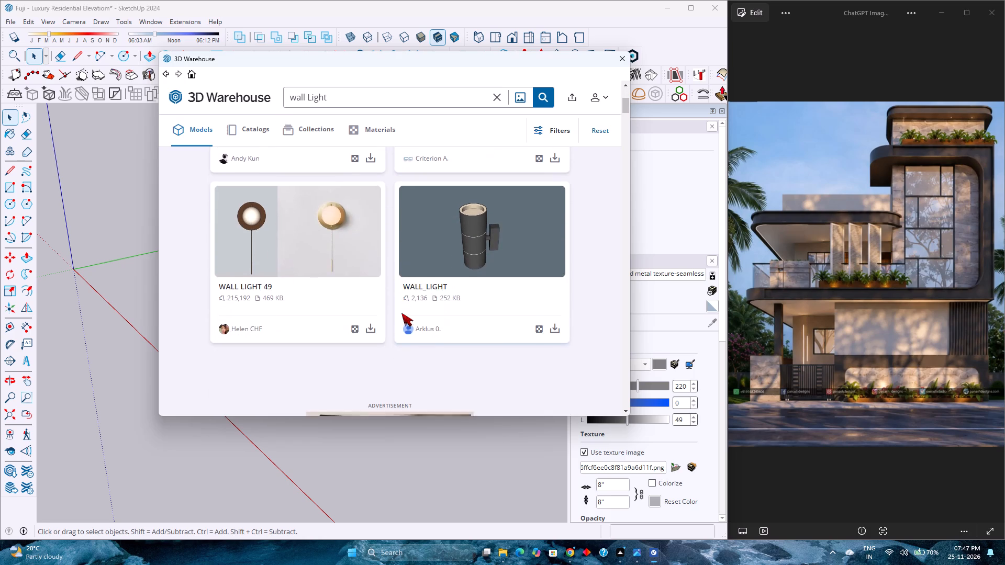
pyautogui.scroll(-13, 401, 311)
pyautogui.scroll(1, 400, 309)
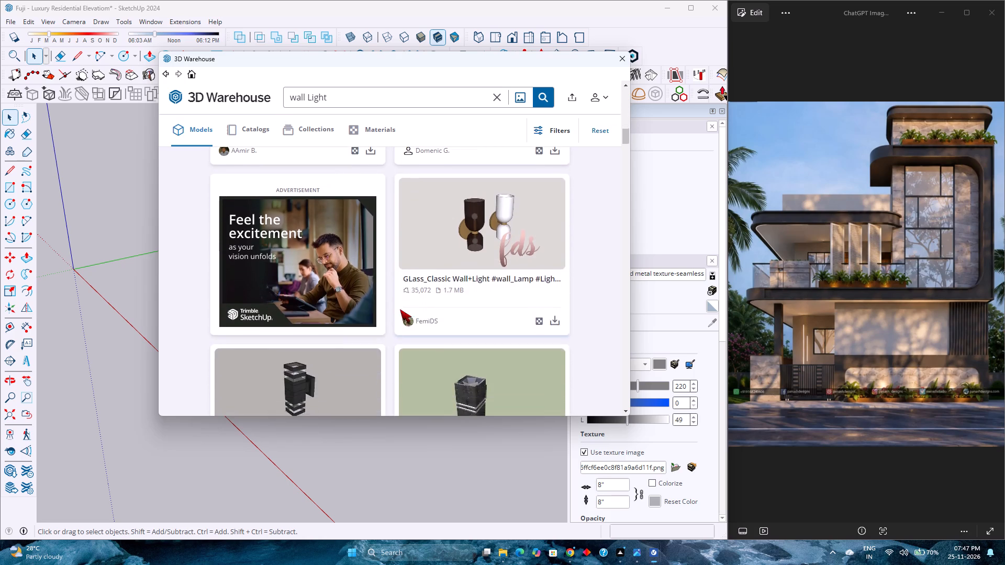
pyautogui.scroll(-4, 400, 309)
pyautogui.scroll(3, 400, 309)
pyautogui.scroll(-3, 400, 309)
pyautogui.scroll(4, 400, 309)
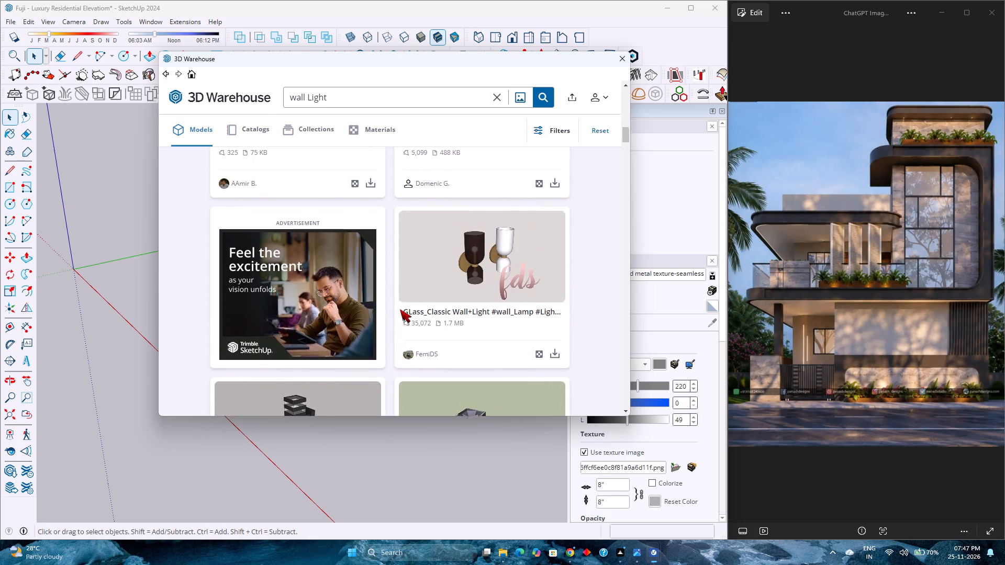
pyautogui.scroll(-15, 400, 309)
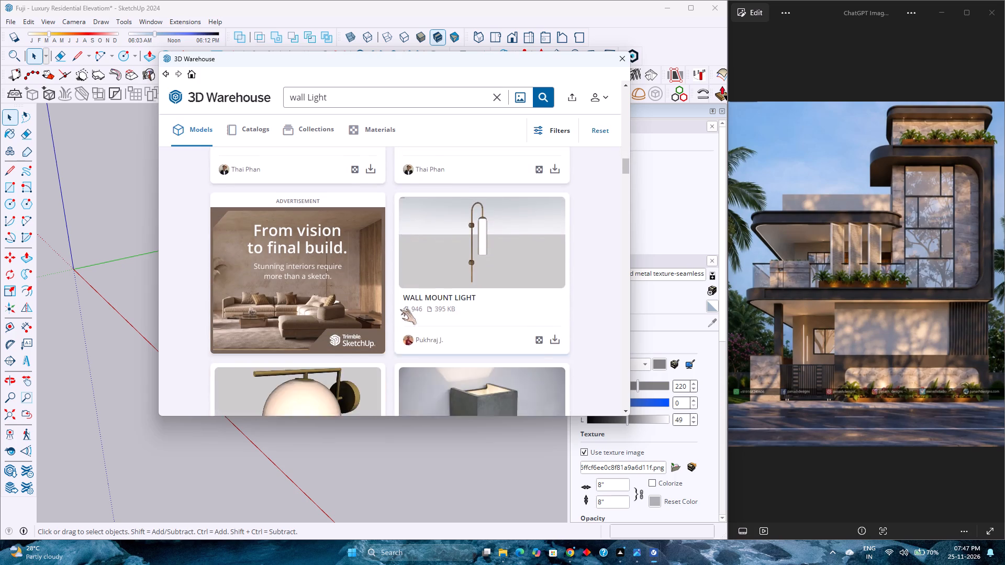
# Examine the wall Light results between WALL MOUNT LIGHT and WALL LIGHT 51 for a suitable exterior fixture.
pyautogui.scroll(-9, 400, 309)
pyautogui.scroll(2, 400, 309)
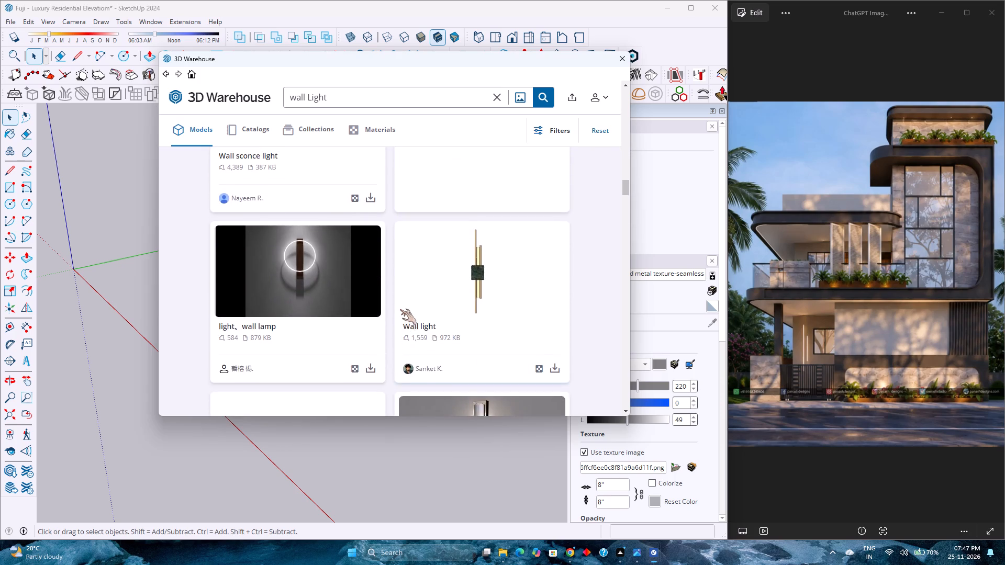
pyautogui.scroll(1, 400, 309)
pyautogui.scroll(-1, 400, 309)
pyautogui.scroll(3, 400, 309)
pyautogui.scroll(-5, 400, 309)
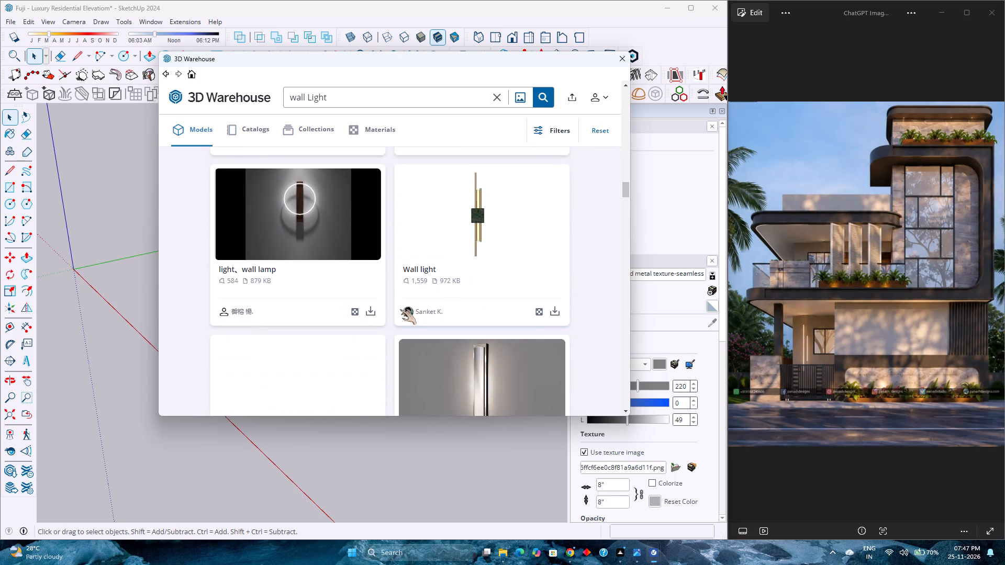
pyautogui.scroll(-5, 400, 309)
pyautogui.scroll(5, 400, 309)
pyautogui.scroll(-6, 400, 309)
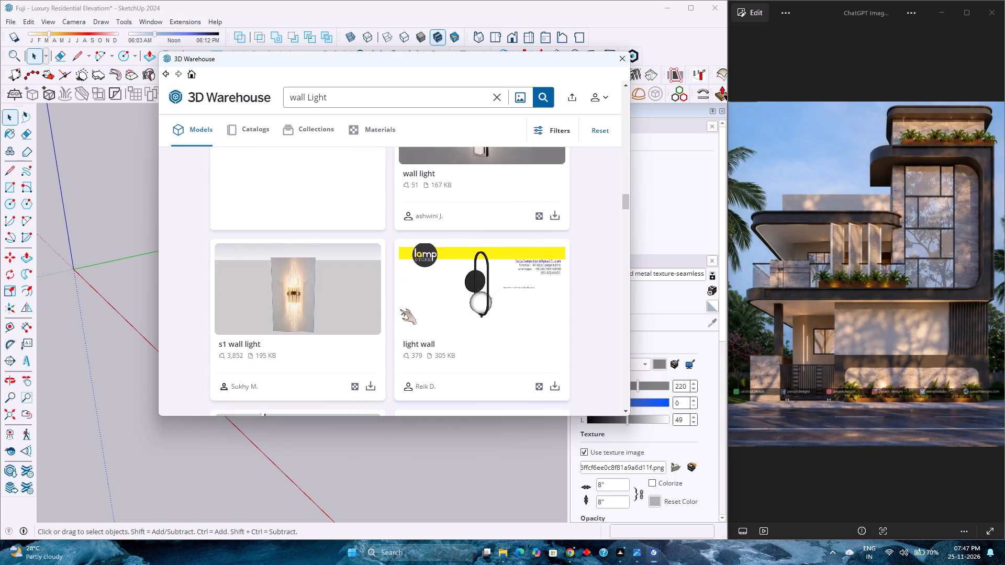
pyautogui.scroll(-5, 400, 309)
pyautogui.scroll(3, 392, 309)
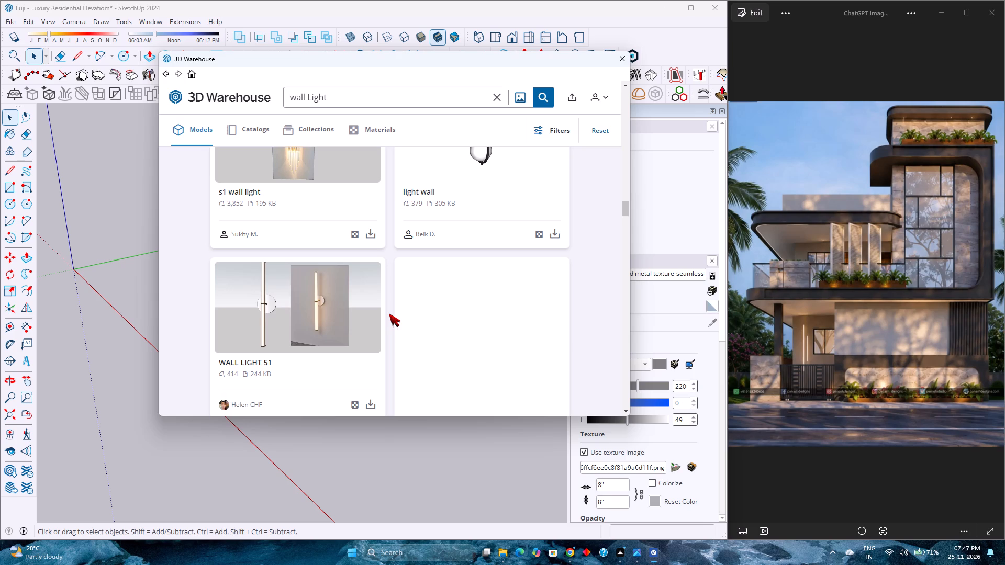
# Examine the wall Light results below WALL LIGHT 51, including L722 and the Lyft 12 Outdoor Wall Sconce, for a facade fixture.
pyautogui.scroll(-9, 394, 243)
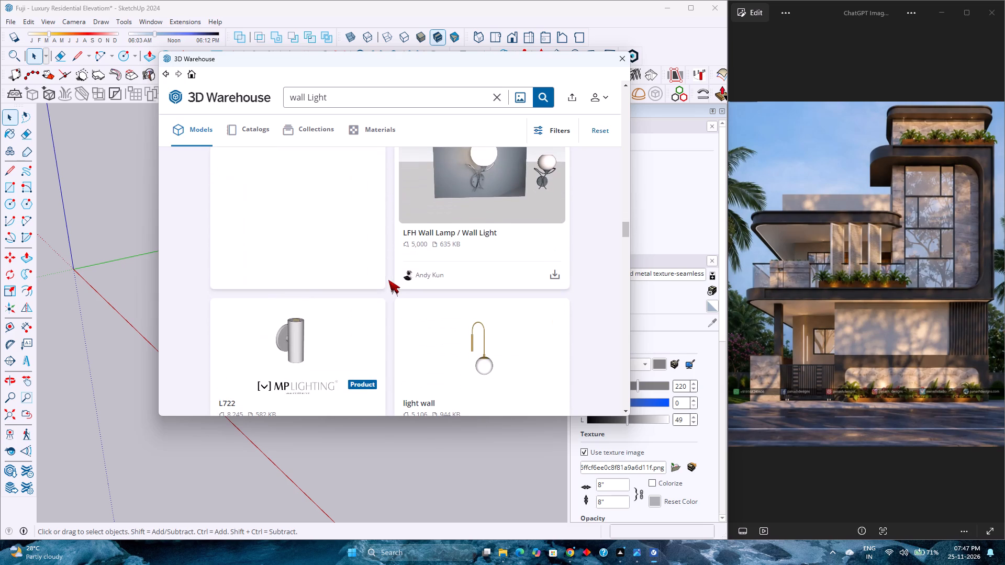
pyautogui.scroll(-3, 373, 293)
pyautogui.scroll(2, 373, 293)
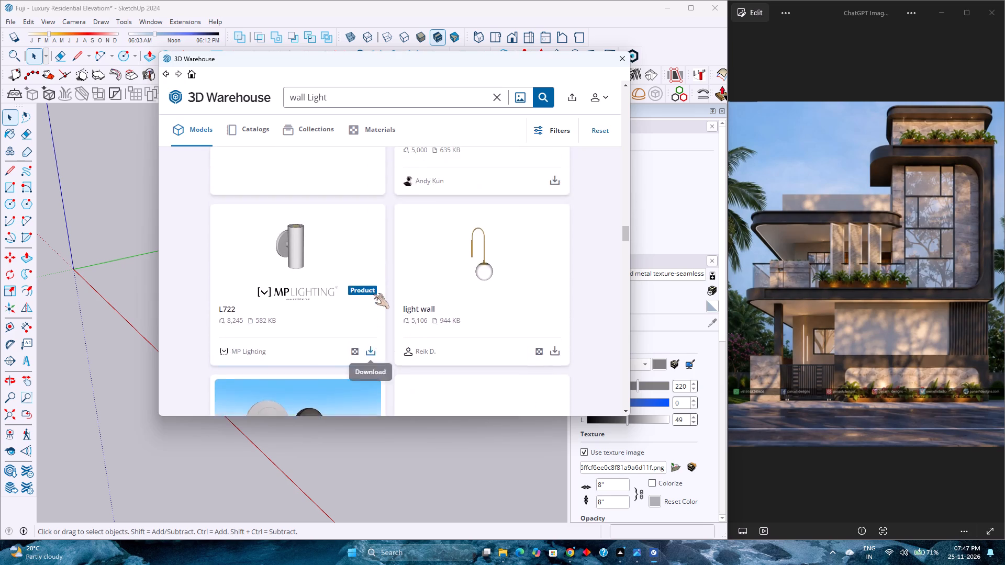
pyautogui.scroll(1, 373, 293)
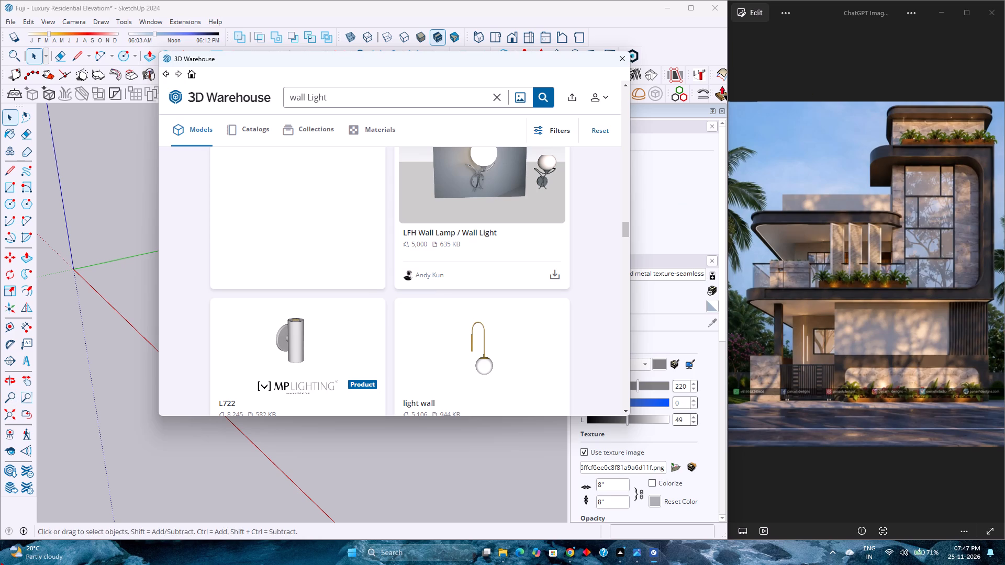
pyautogui.scroll(-12, 355, 326)
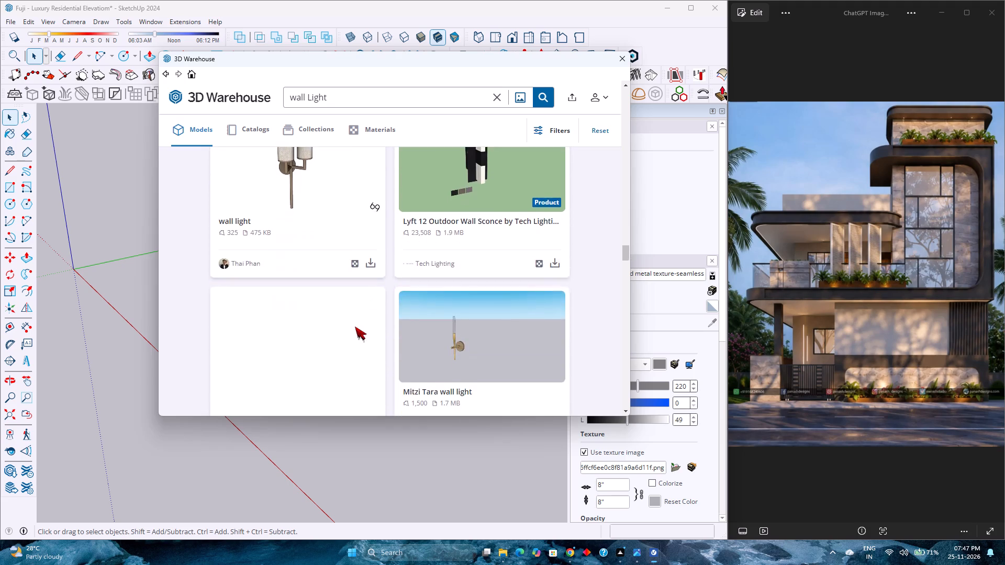
pyautogui.scroll(-11, 355, 326)
pyautogui.scroll(4, 354, 325)
pyautogui.scroll(-1, 348, 308)
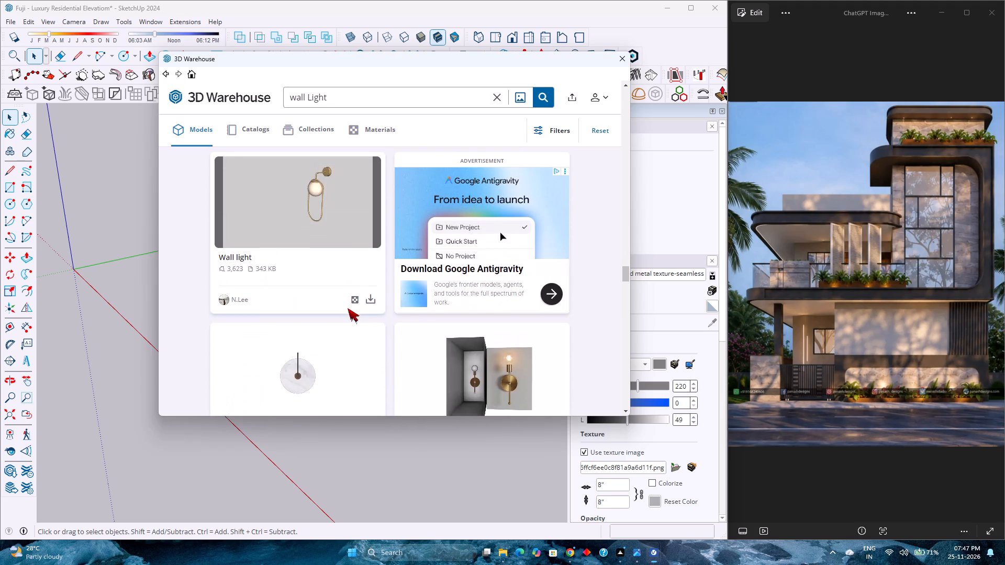
# Examine the wall Light results from modern wall light down to Phillips Turaco Outdoor Wall Light for a black facade fixture.
pyautogui.scroll(-2, 348, 308)
pyautogui.scroll(3, 348, 308)
pyautogui.scroll(-10, 347, 315)
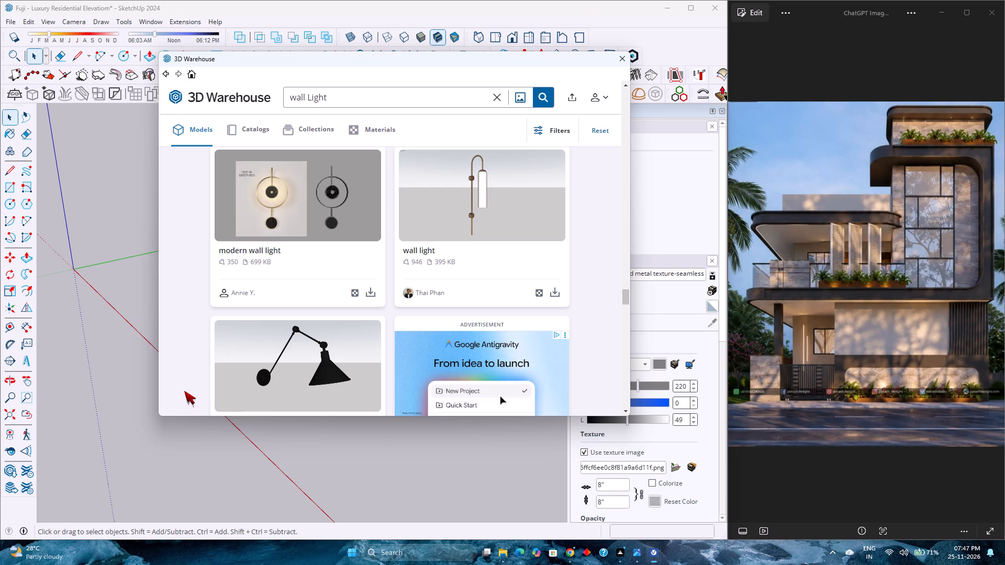
pyautogui.scroll(-2, 183, 394)
pyautogui.scroll(2, 183, 394)
pyautogui.scroll(-3, 183, 394)
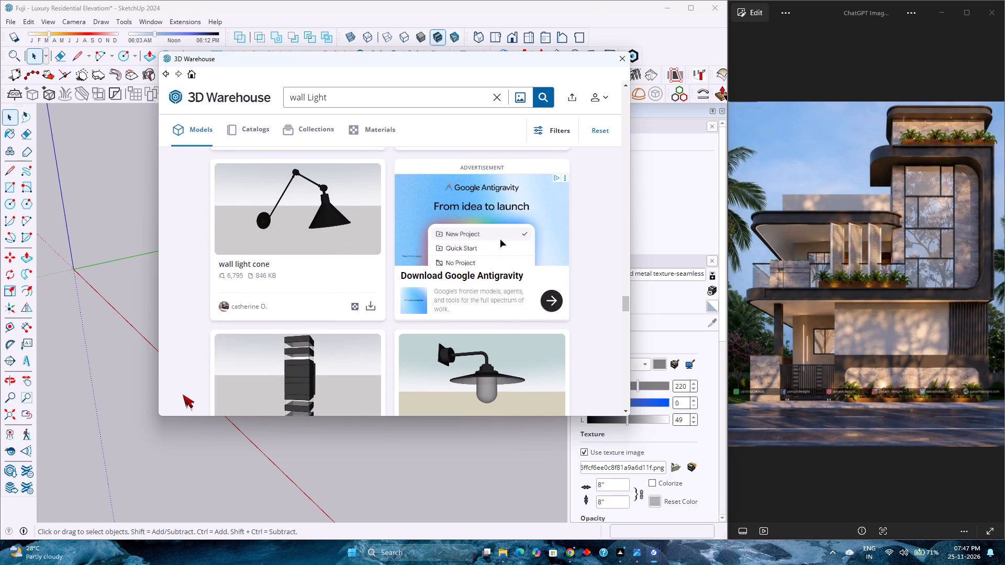
pyautogui.scroll(-5, 284, 377)
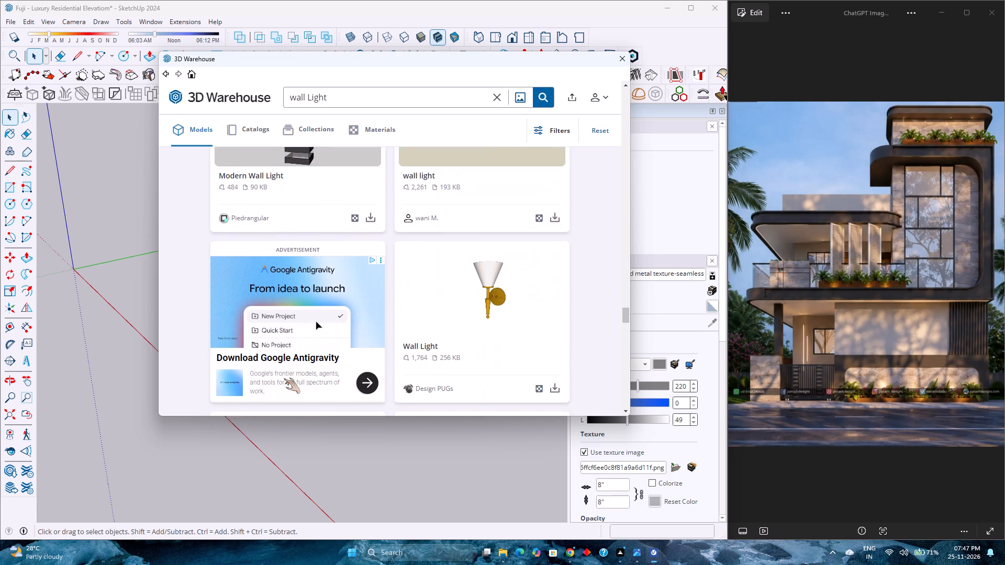
pyautogui.scroll(-7, 284, 378)
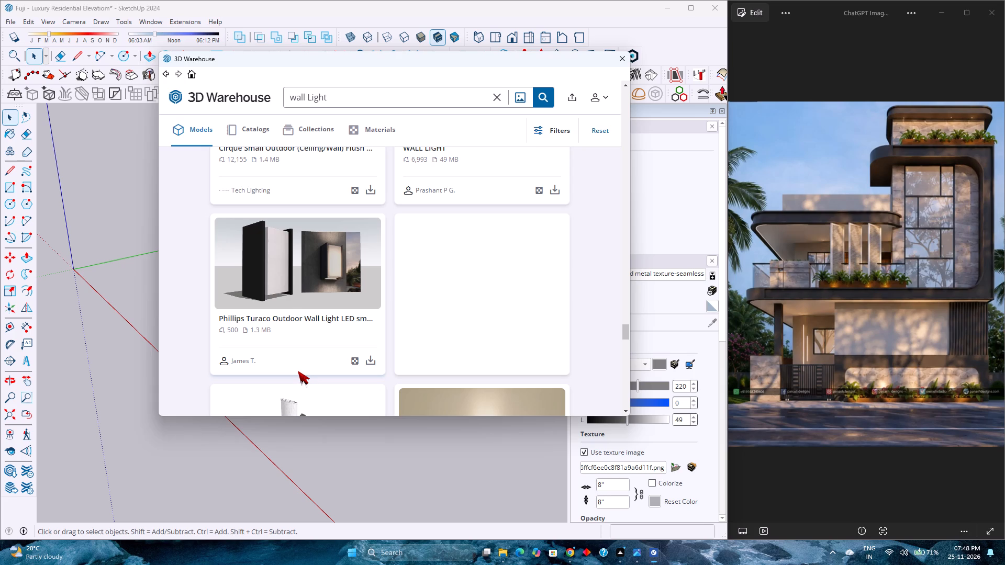
# Examine the wall Light results between Phillips Turaco and WALL LIGHT 49, including Baristo 2 Light Up and Down Square, for a facade fixture.
pyautogui.scroll(-3, 333, 297)
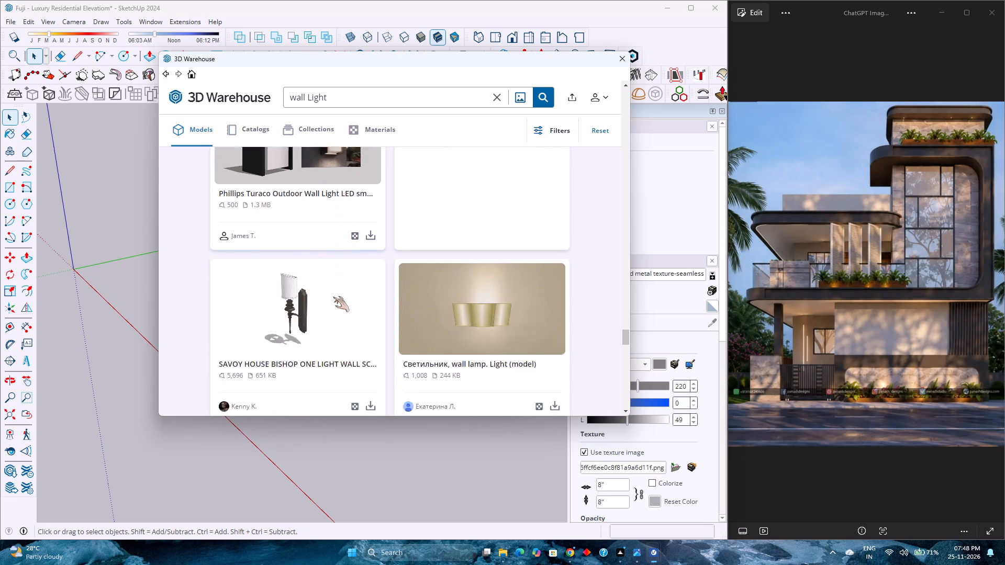
pyautogui.scroll(-5, 333, 295)
pyautogui.scroll(1, 333, 295)
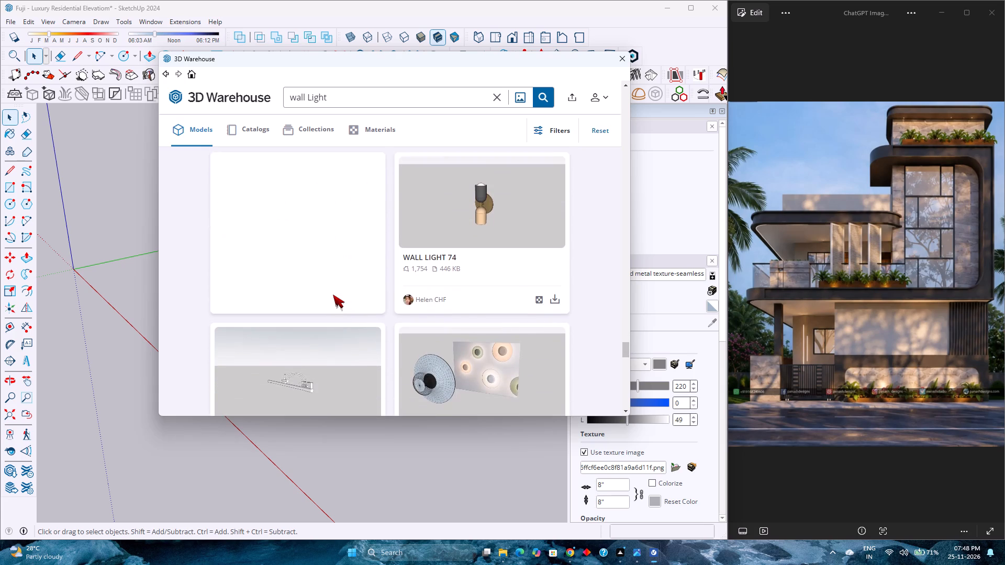
pyautogui.scroll(-2, 333, 295)
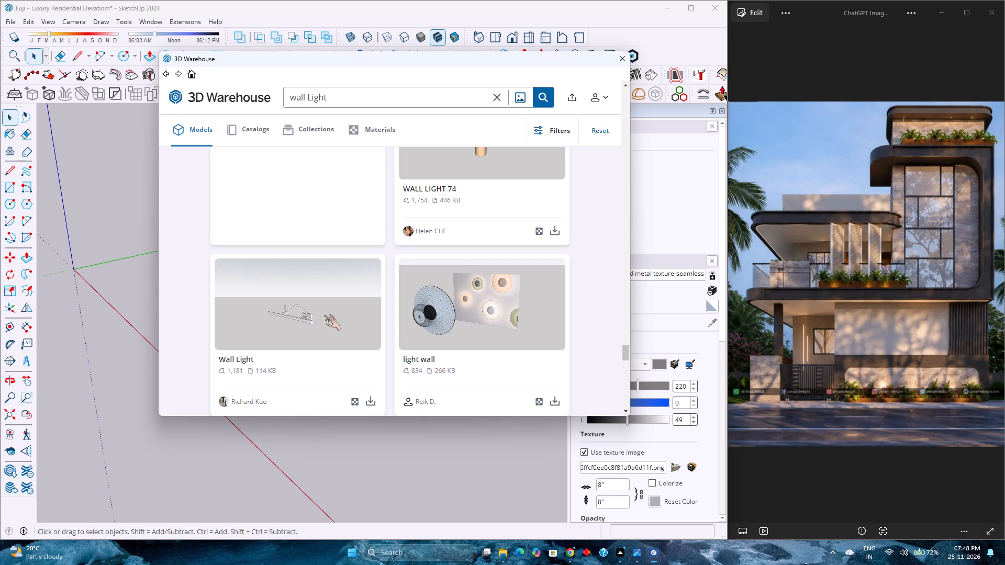
pyautogui.scroll(-7, 349, 306)
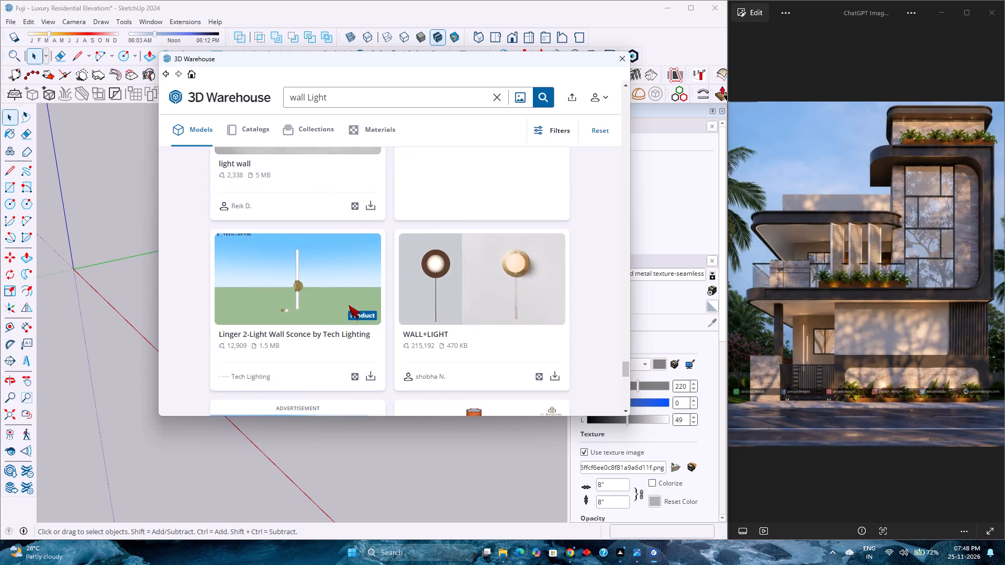
pyautogui.scroll(-9, 349, 304)
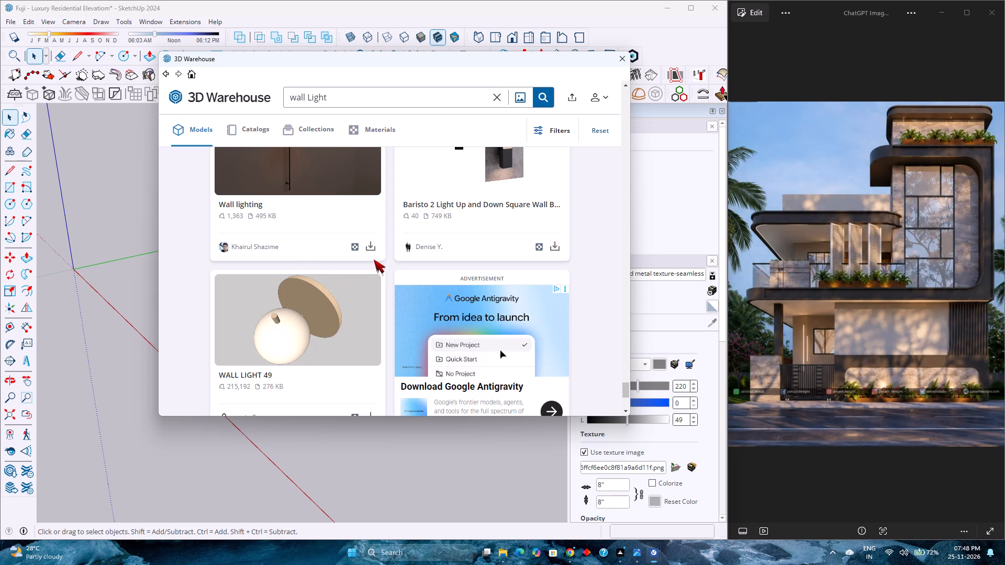
pyautogui.scroll(-3, 374, 259)
pyautogui.scroll(4, 375, 260)
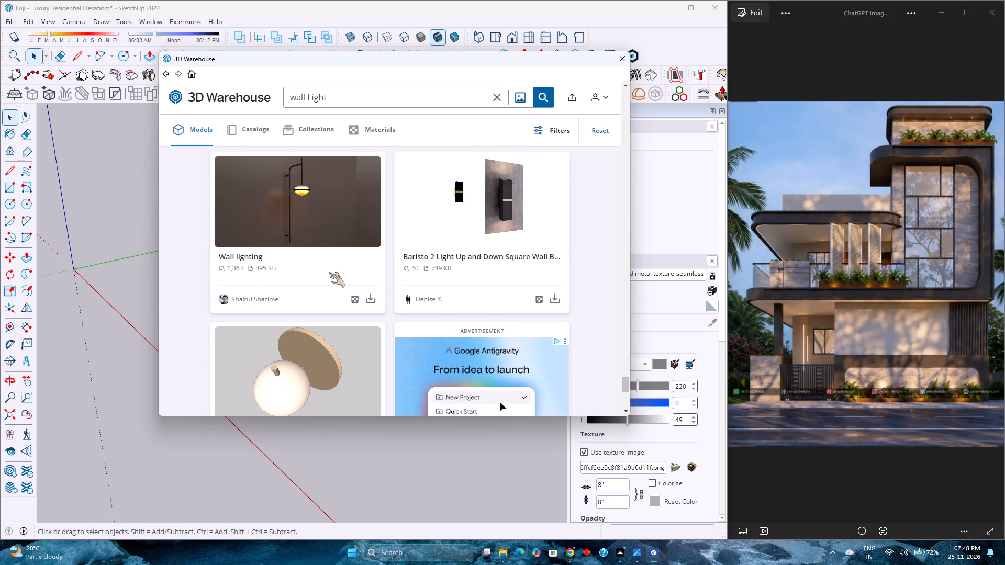
# Examine the next batch of wall Light results, from Blade 24 Outdoor Wall Sconce to Lighting_Wall-Mounted_Zero_Wood_Wall, for a black exterior fixture.
pyautogui.scroll(-8, 309, 273)
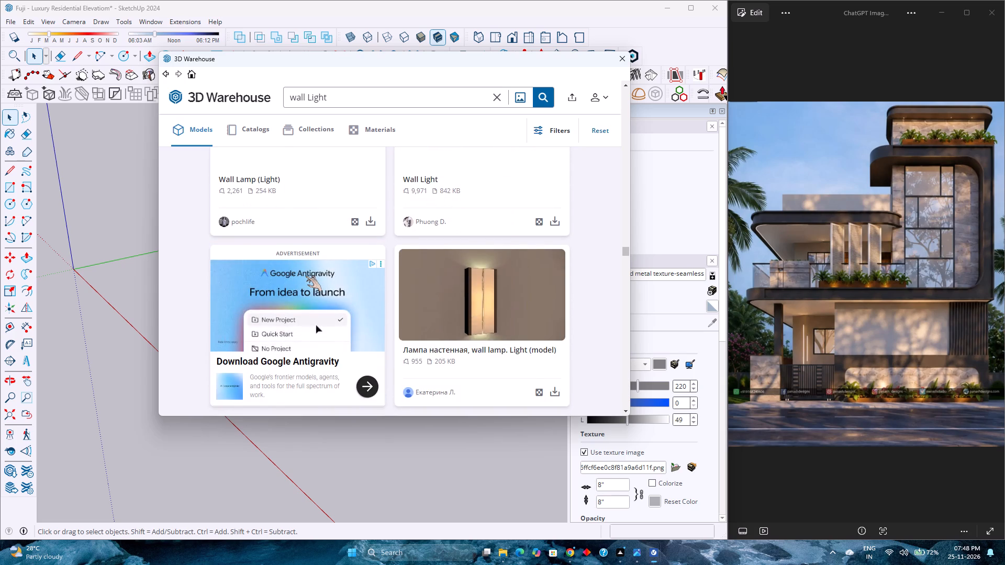
pyautogui.scroll(-12, 305, 276)
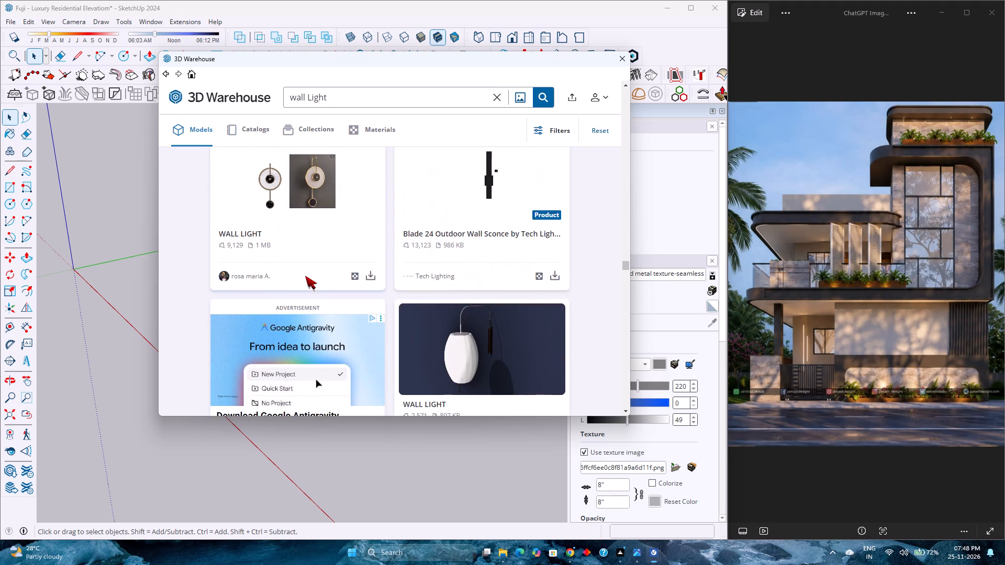
pyautogui.scroll(-17, 305, 276)
pyautogui.scroll(-7, 306, 278)
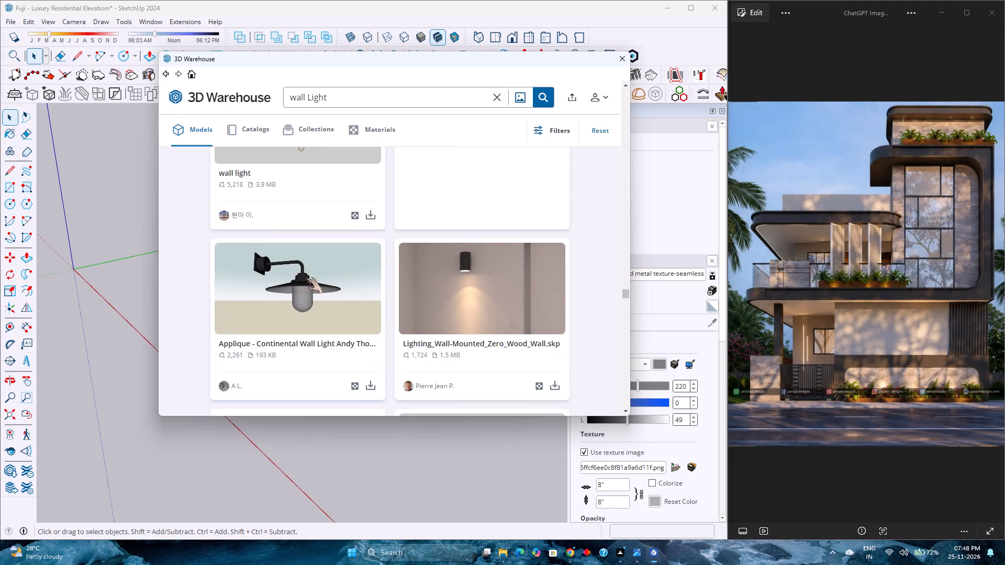
# Examine the wall Light results from VEGA WALL LIGHT down to the hexagonal wall decor light for a suitable exterior fixture.
pyautogui.scroll(-6, 306, 278)
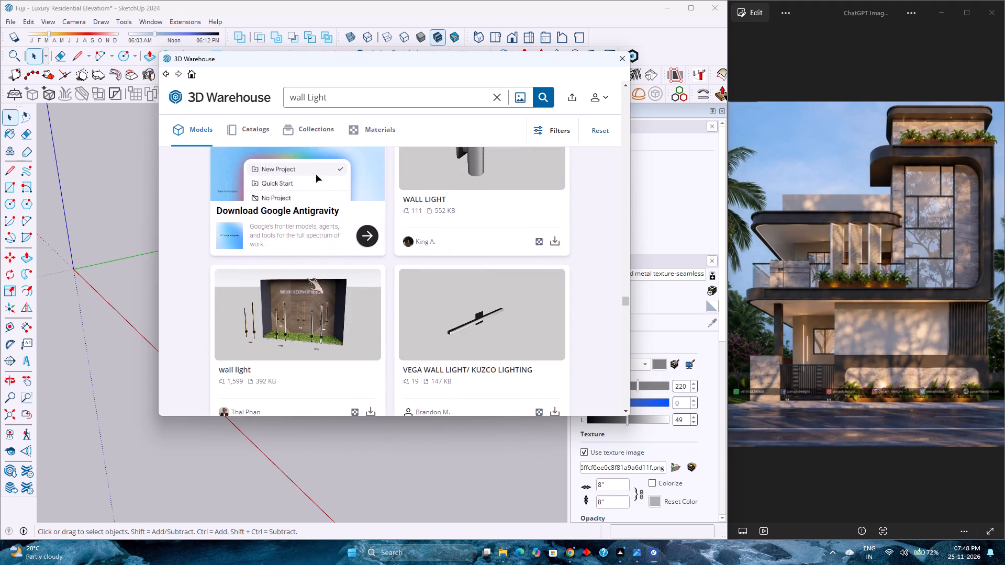
pyautogui.scroll(-12, 307, 280)
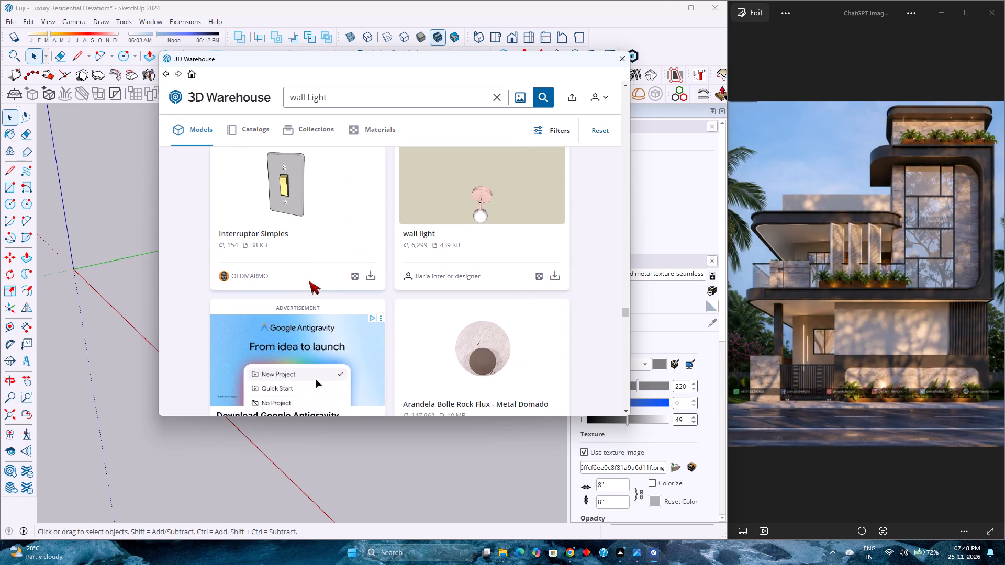
pyautogui.scroll(-12, 309, 281)
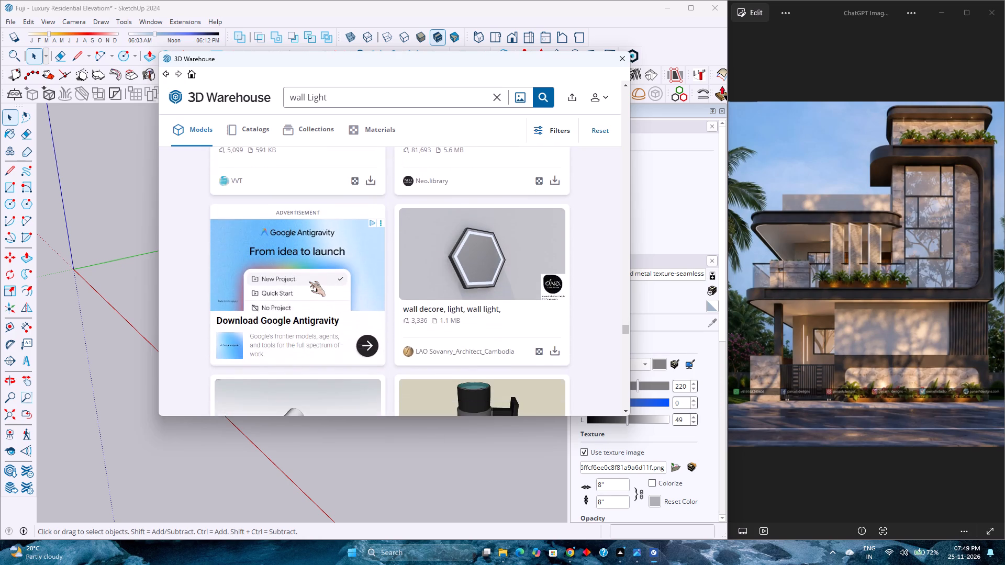
# Examine the wall Light results around WALL LIGHT 59, exterior wall light and Classic lighting Wall lamp for a facade fixture.
pyautogui.scroll(-14, 309, 282)
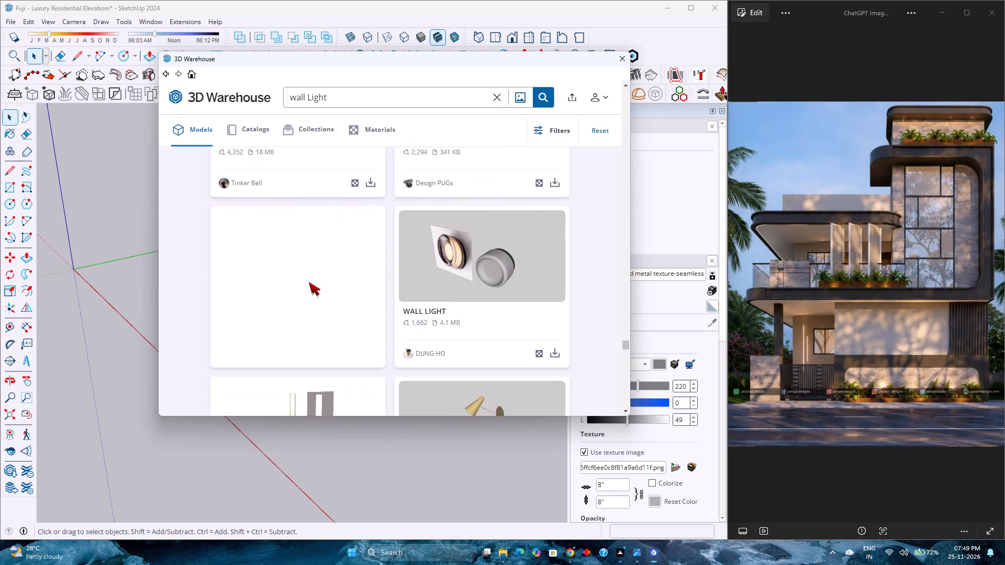
pyautogui.scroll(-12, 309, 282)
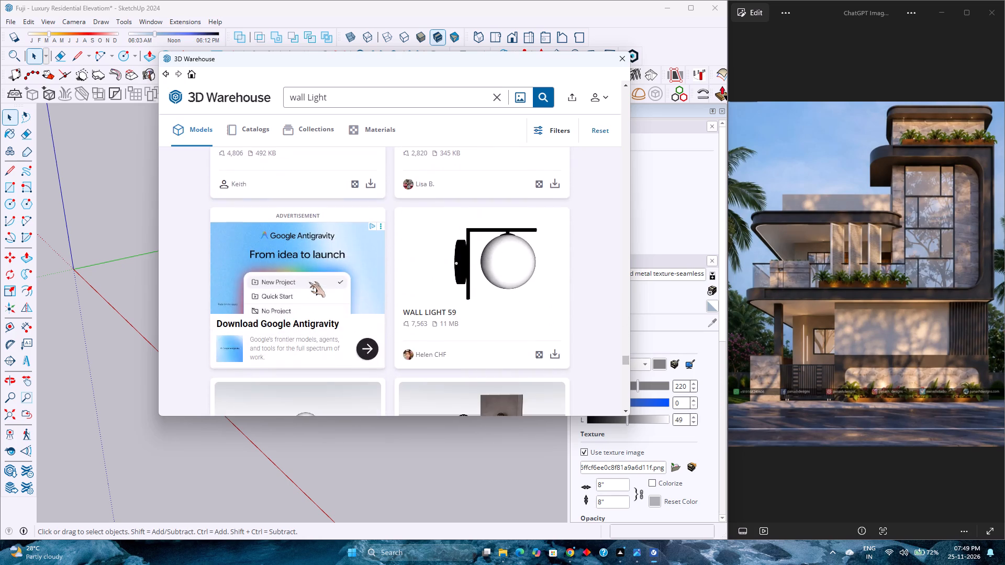
pyautogui.scroll(-12, 309, 282)
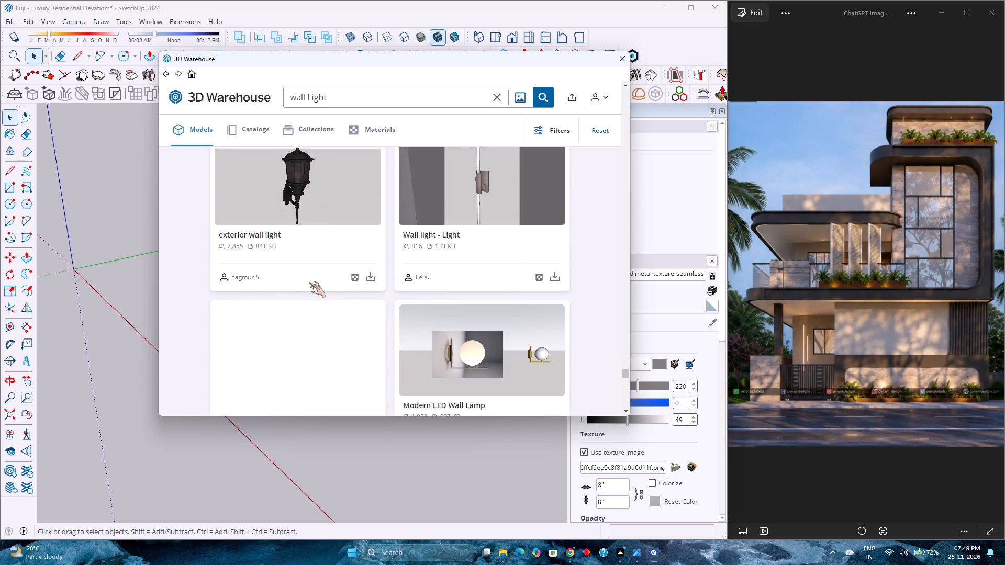
pyautogui.scroll(-13, 309, 282)
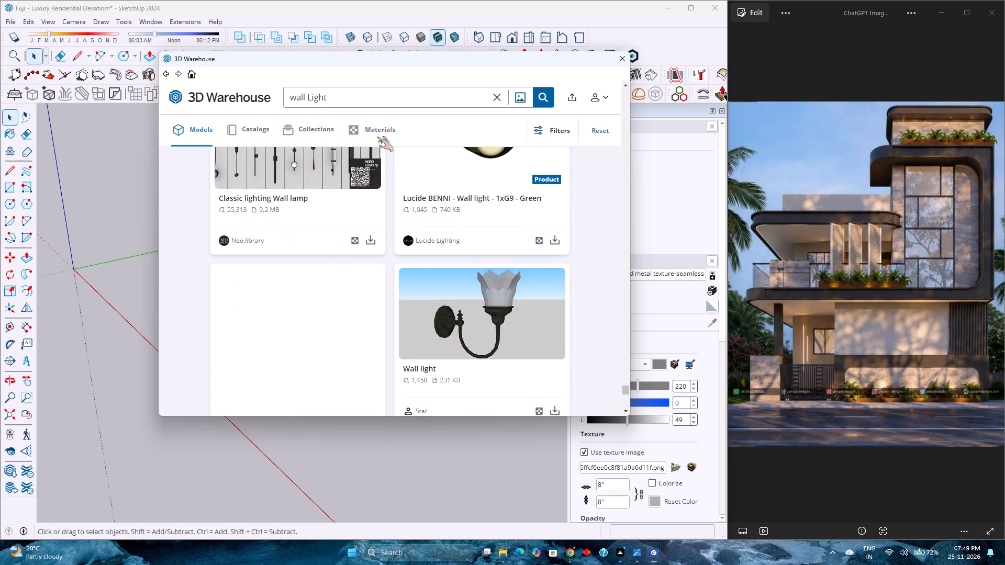
# Search the 3D Warehouse for "wall light 69".
pyautogui.click(349, 104)
pyautogui.press('Left')
pyautogui.press('Left')
pyautogui.press('Left')
pyautogui.press('Left')
pyautogui.press('BackSpace')
pyautogui.press('l')
pyautogui.press('Right')
pyautogui.press('Right')
pyautogui.press('Right')
pyautogui.press('Right')
pyautogui.press('Right')
pyautogui.press('space')
pyautogui.write('69')
pyautogui.press('Return')
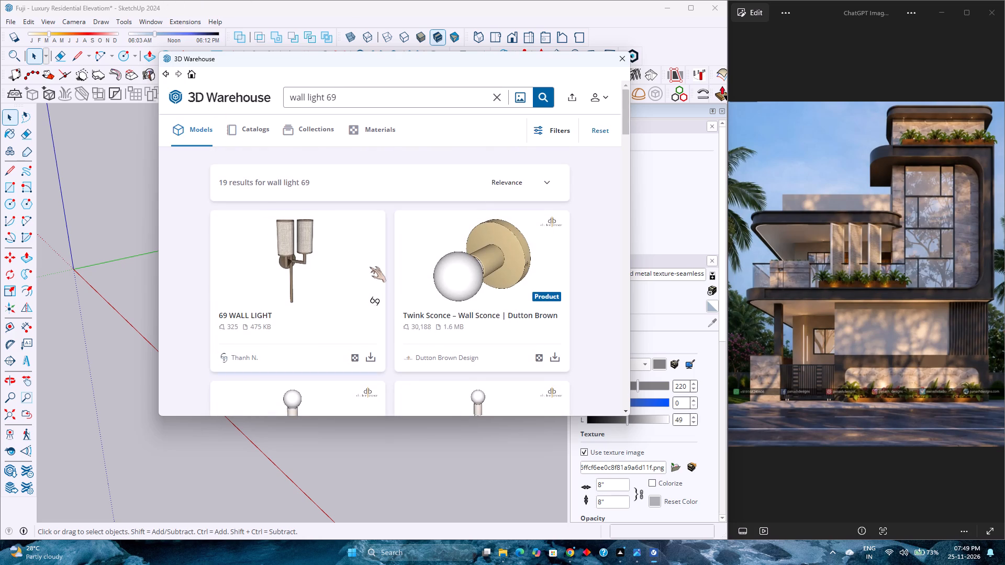
# Examine the wall light 69 results from first to last for a black exterior wall fixture.
pyautogui.scroll(-11, 370, 267)
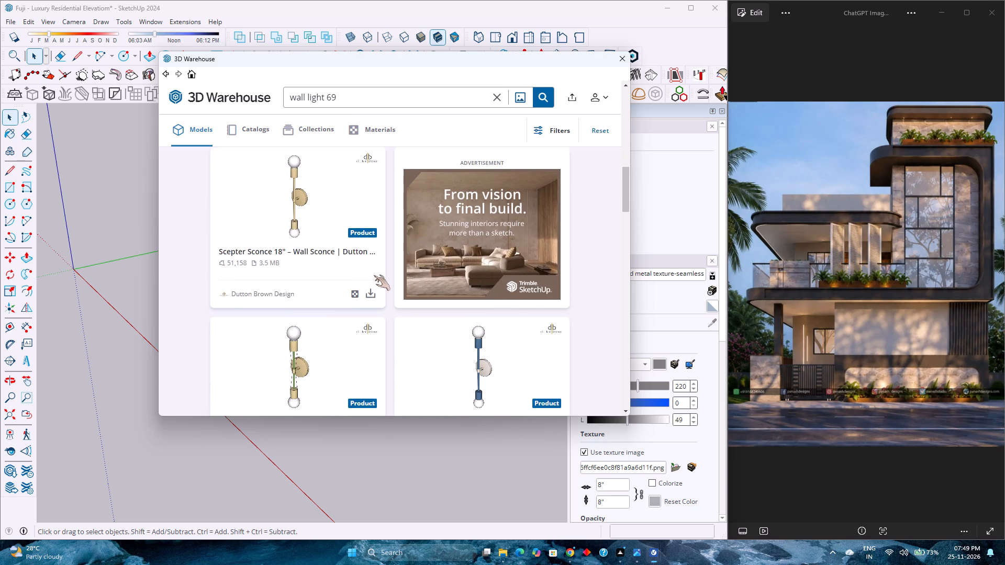
pyautogui.scroll(-11, 374, 275)
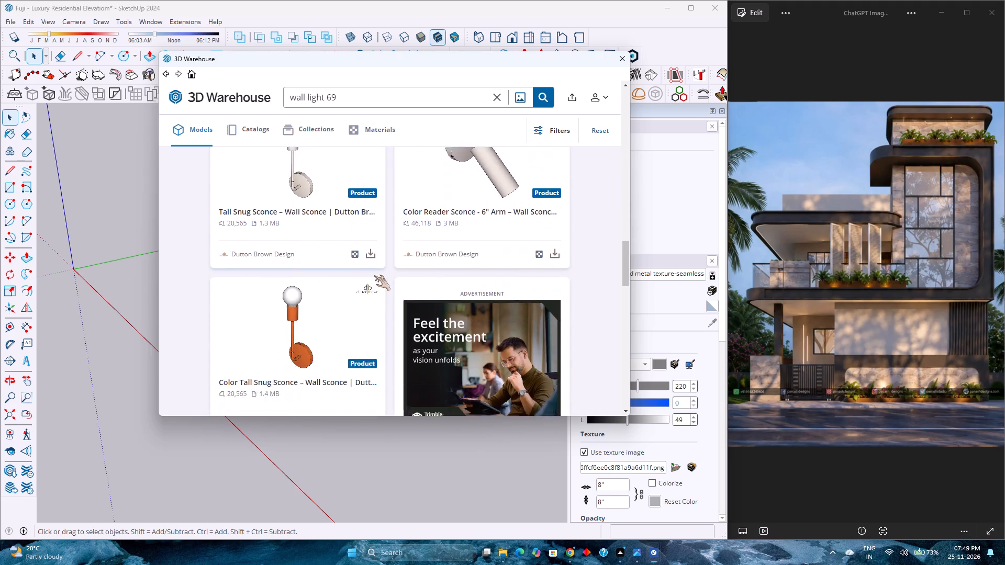
pyautogui.scroll(-19, 374, 275)
pyautogui.scroll(-3, 374, 275)
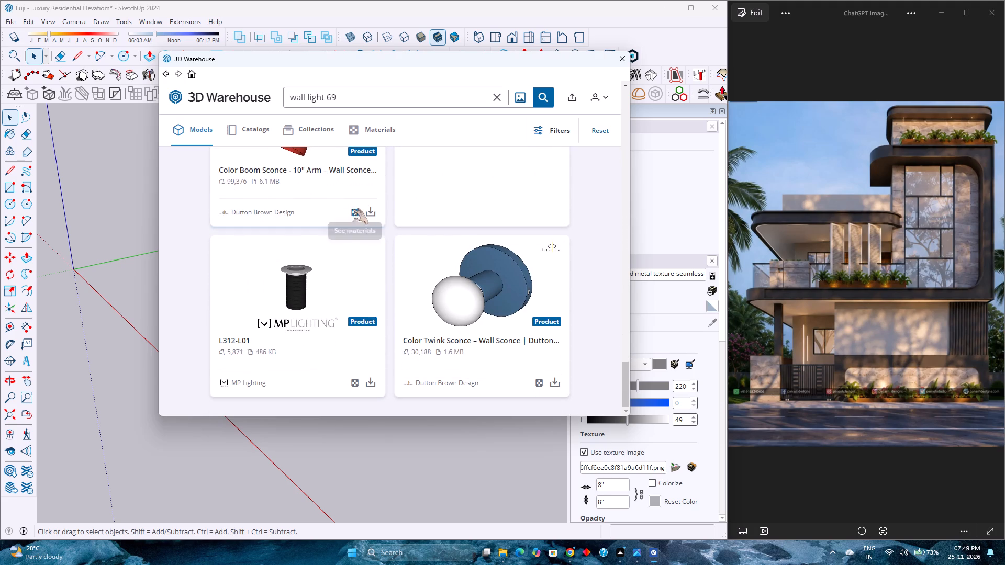
# Search the 3D Warehouse for "light 69".
pyautogui.click(308, 100)
pyautogui.press('BackSpace')
pyautogui.press('BackSpace')
pyautogui.press('BackSpace')
pyautogui.press('BackSpace')
pyautogui.press('BackSpace')
pyautogui.press('BackSpace')
pyautogui.press('BackSpace')
pyautogui.press('BackSpace')
pyautogui.press('BackSpace')
pyautogui.press('BackSpace')
pyautogui.press('BackSpace')
pyautogui.press('BackSpace')
pyautogui.press('BackSpace')
pyautogui.press('BackSpace')
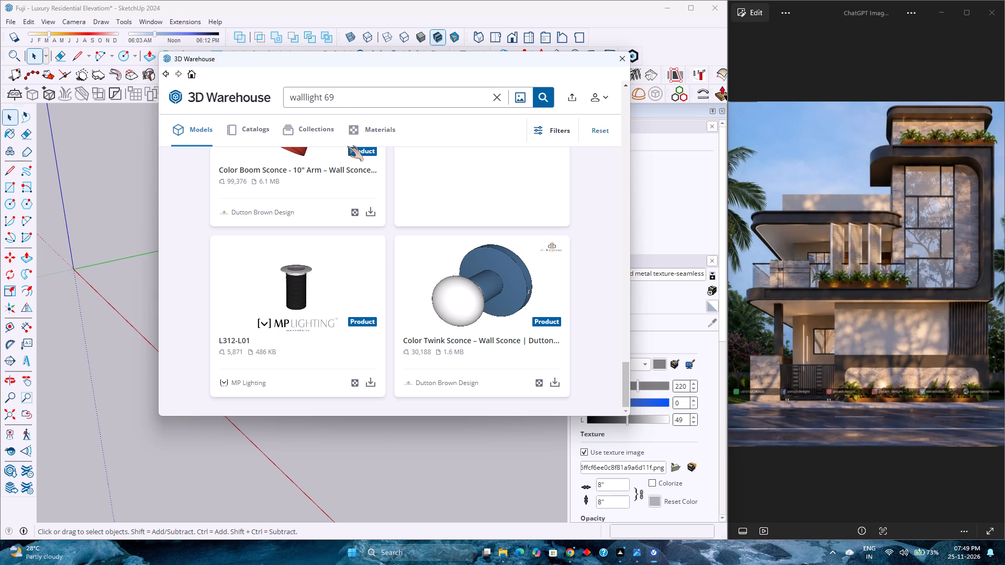
pyautogui.press('Return')
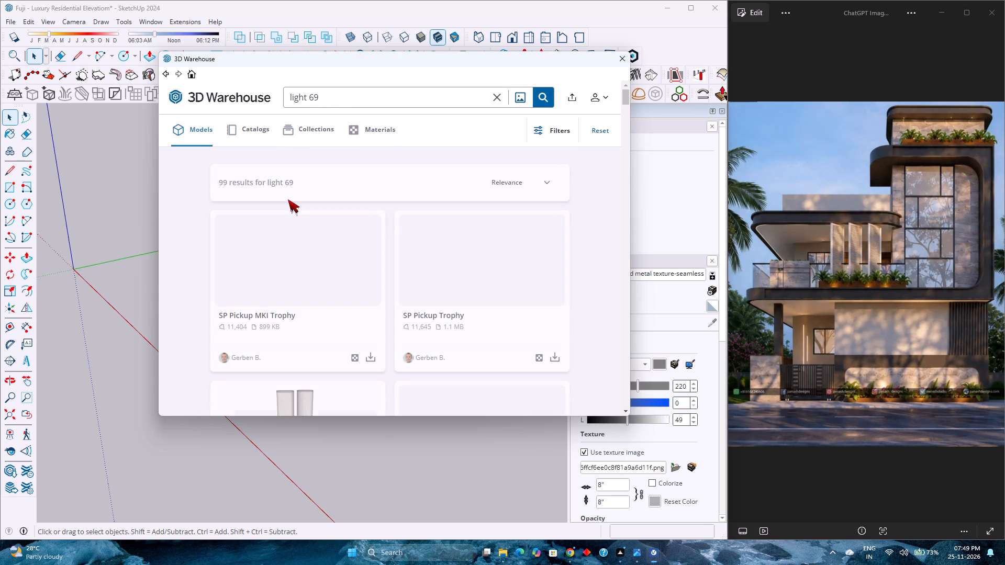
# Examine the light 69 results from the first entries down to Scepter Sconce 10" for a black wall fixture.
pyautogui.scroll(-10, 315, 232)
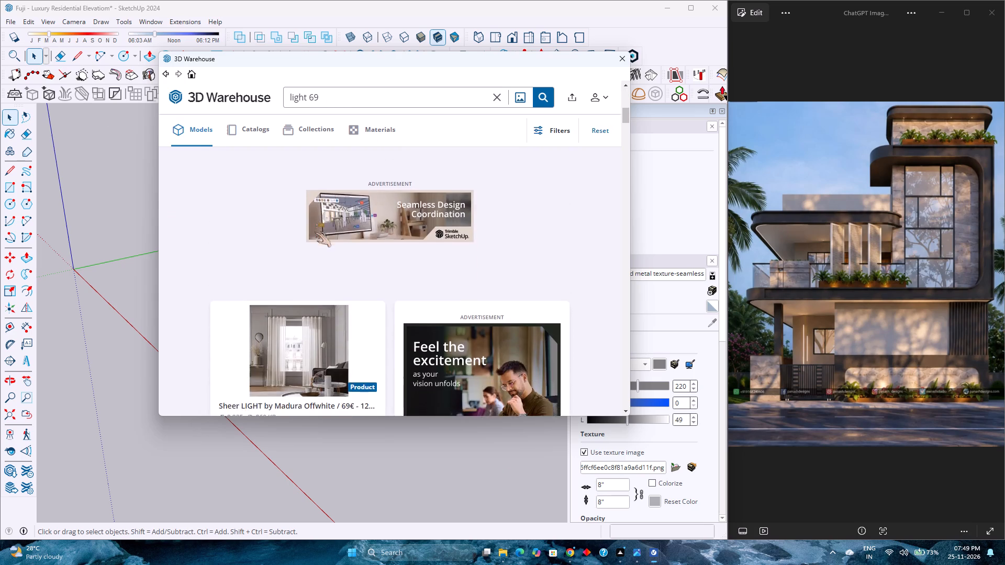
pyautogui.scroll(-14, 315, 232)
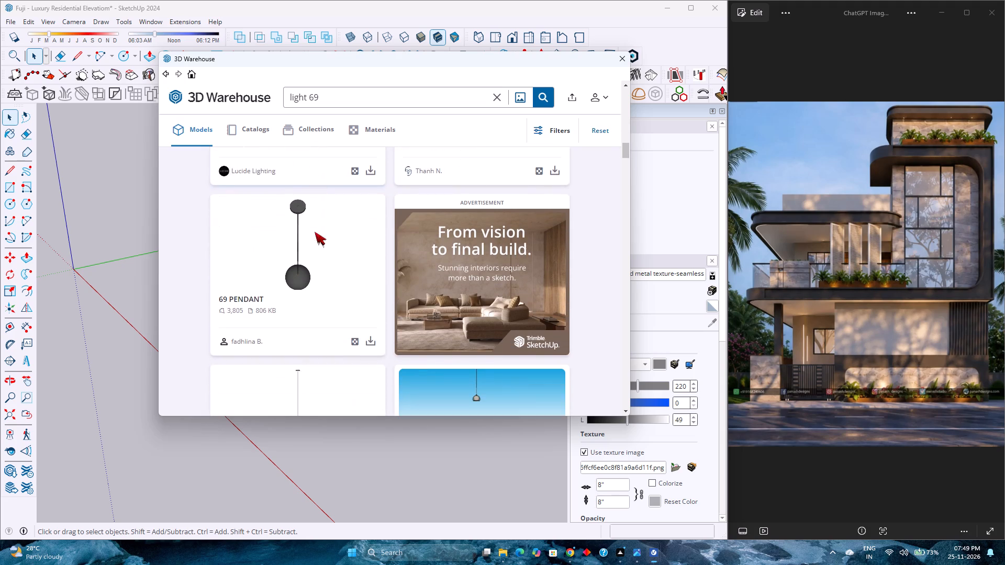
pyautogui.scroll(-15, 315, 232)
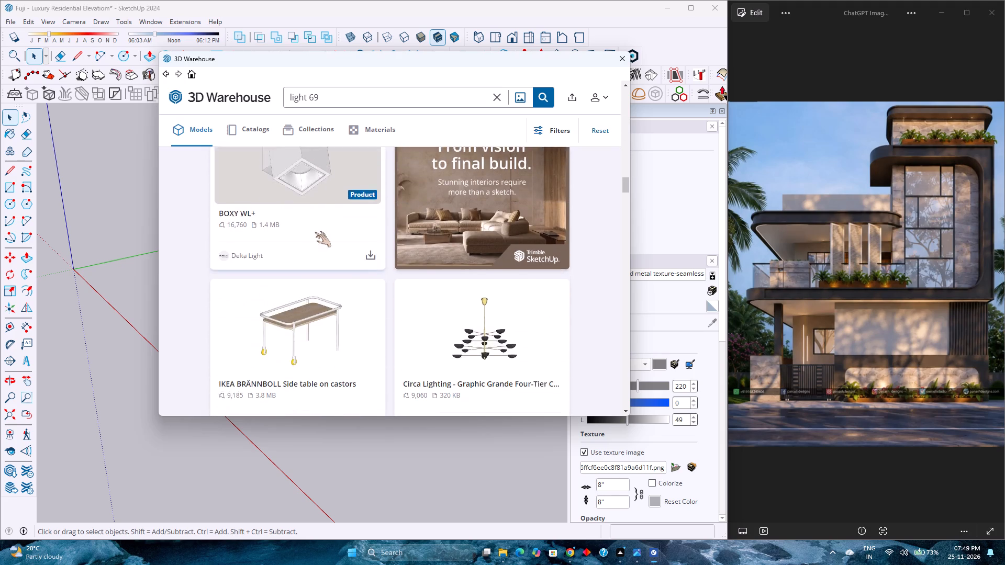
pyautogui.scroll(-14, 315, 232)
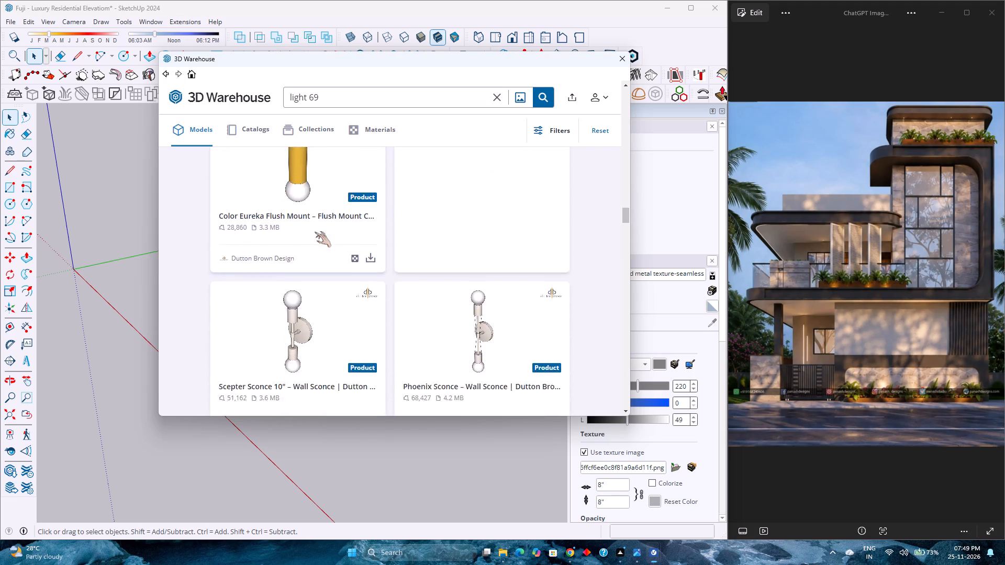
# Examine the light 69 results from Scepter Sconce 10" down to The Feijenoord Stadion for a black exterior wall fixture.
pyautogui.scroll(-12, 315, 232)
pyautogui.scroll(1, 315, 232)
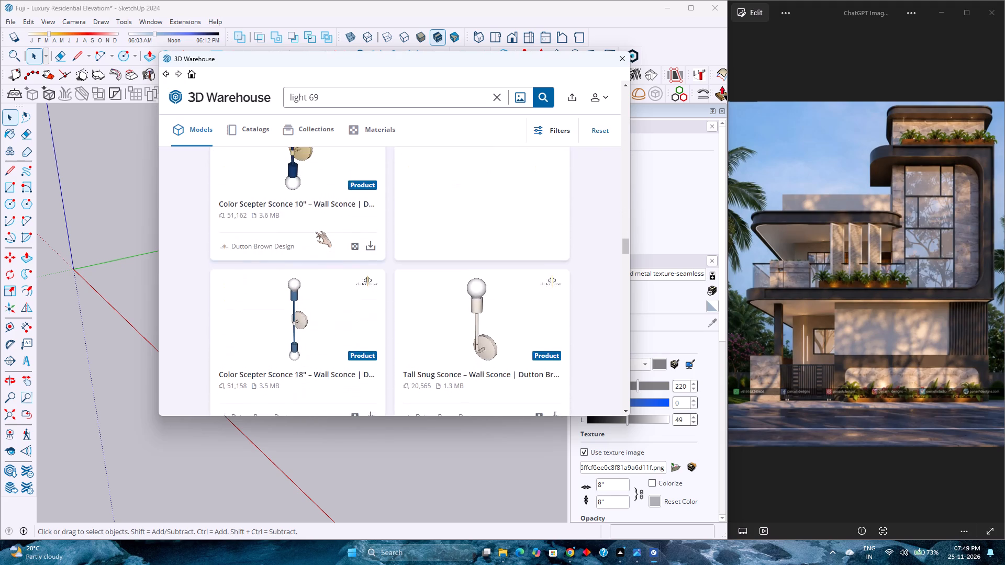
pyautogui.scroll(-12, 315, 232)
pyautogui.scroll(7, 315, 232)
pyautogui.click(318, 231)
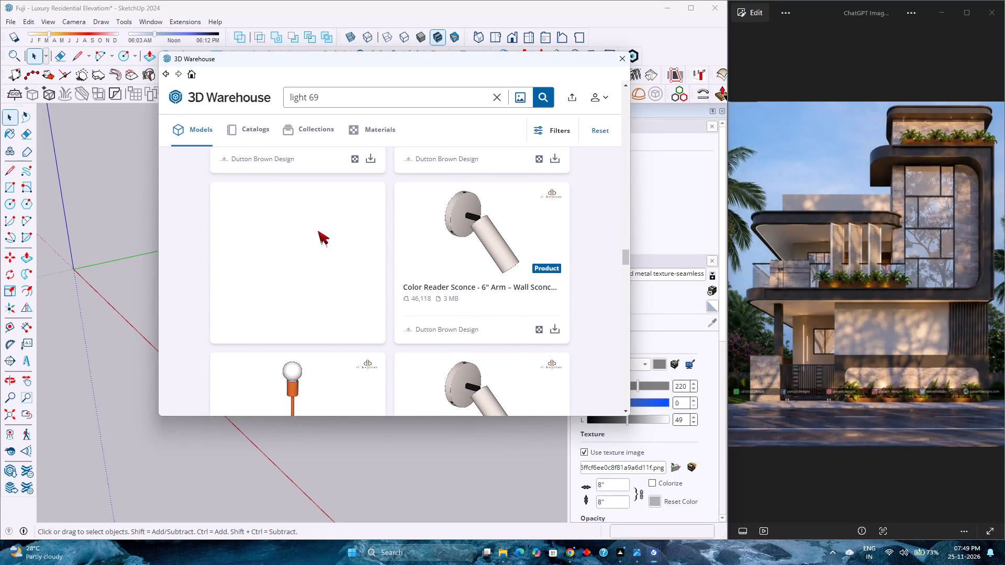
pyautogui.scroll(-13, 318, 231)
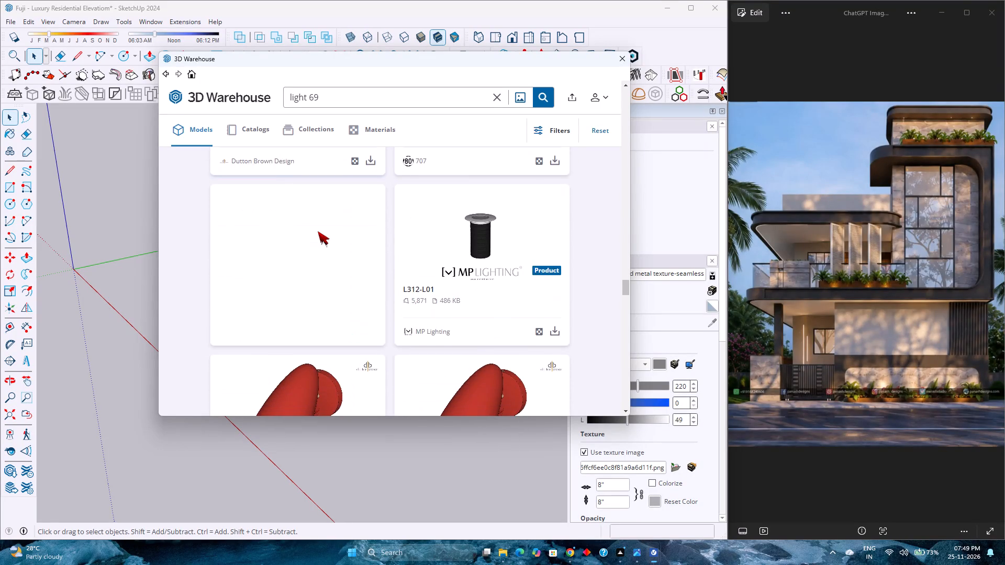
pyautogui.scroll(-18, 318, 231)
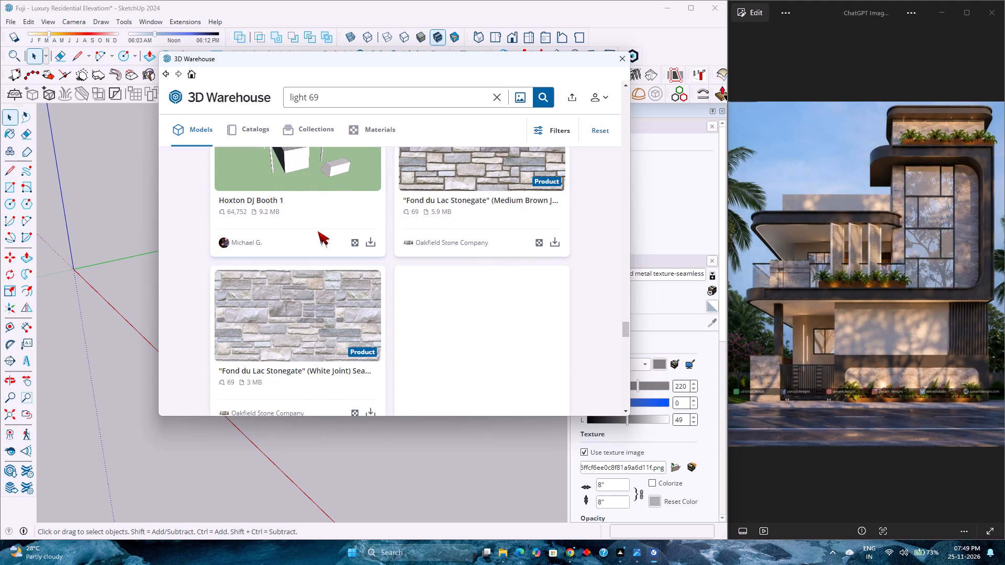
pyautogui.scroll(-10, 319, 231)
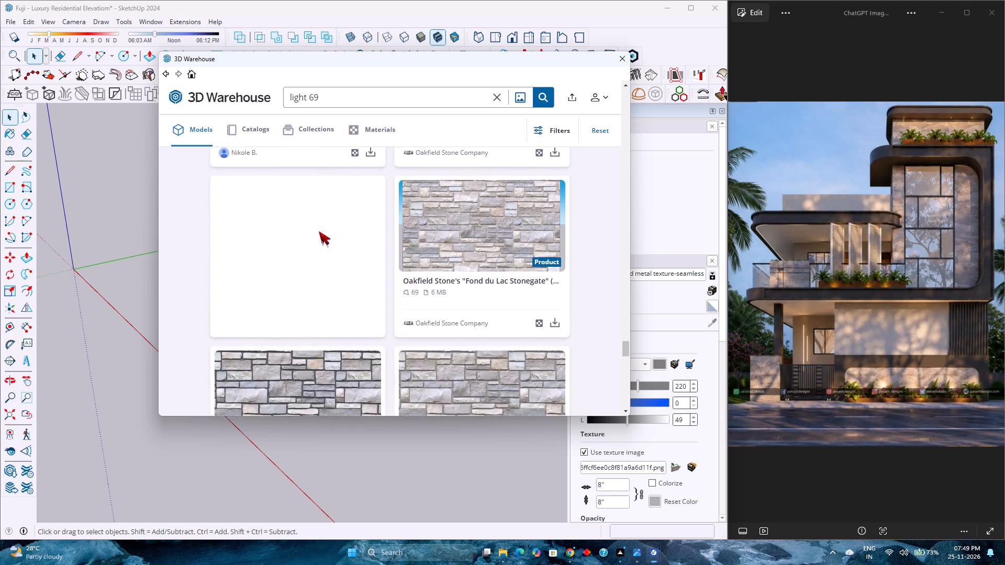
pyautogui.scroll(-13, 319, 231)
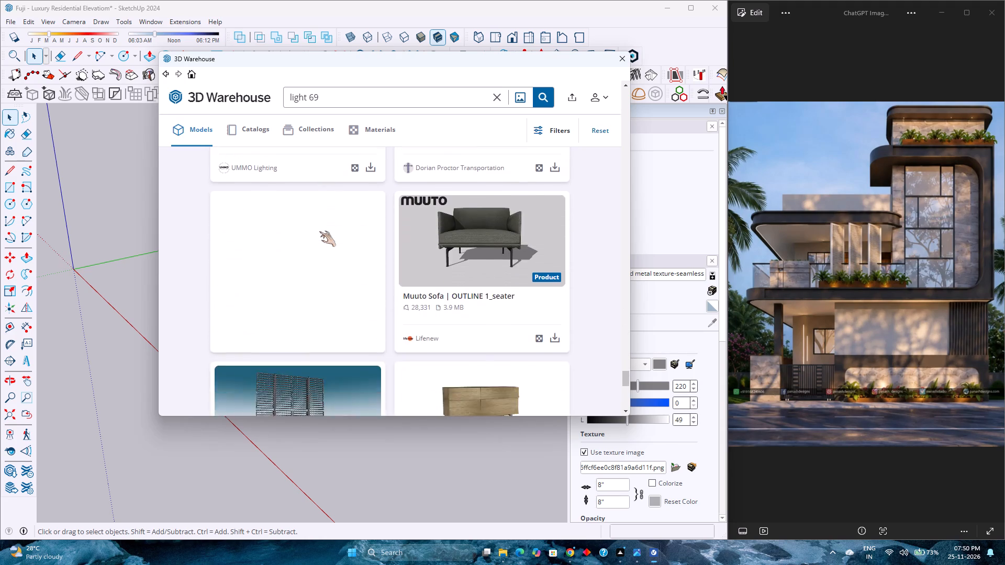
pyautogui.scroll(-15, 319, 231)
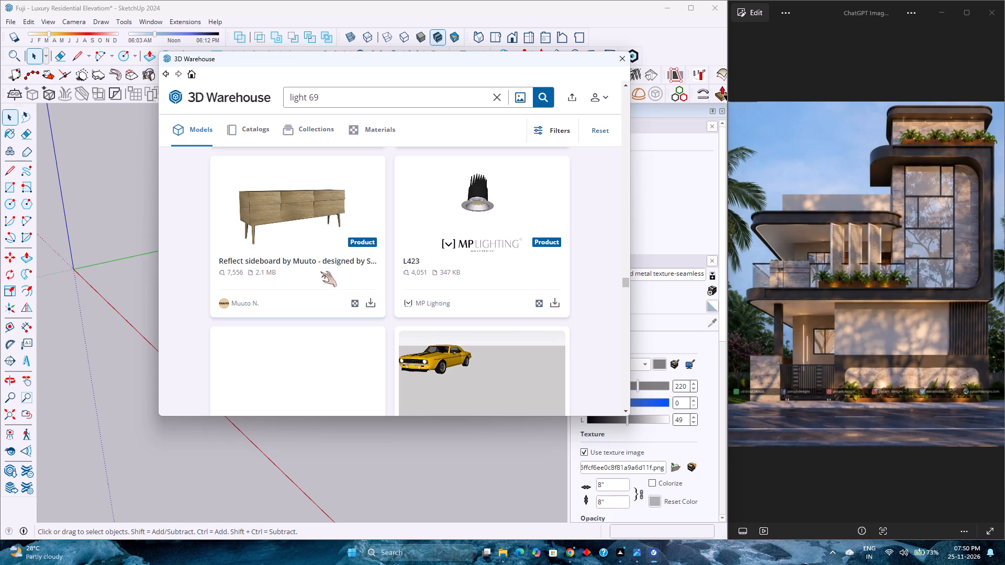
pyautogui.scroll(-12, 320, 272)
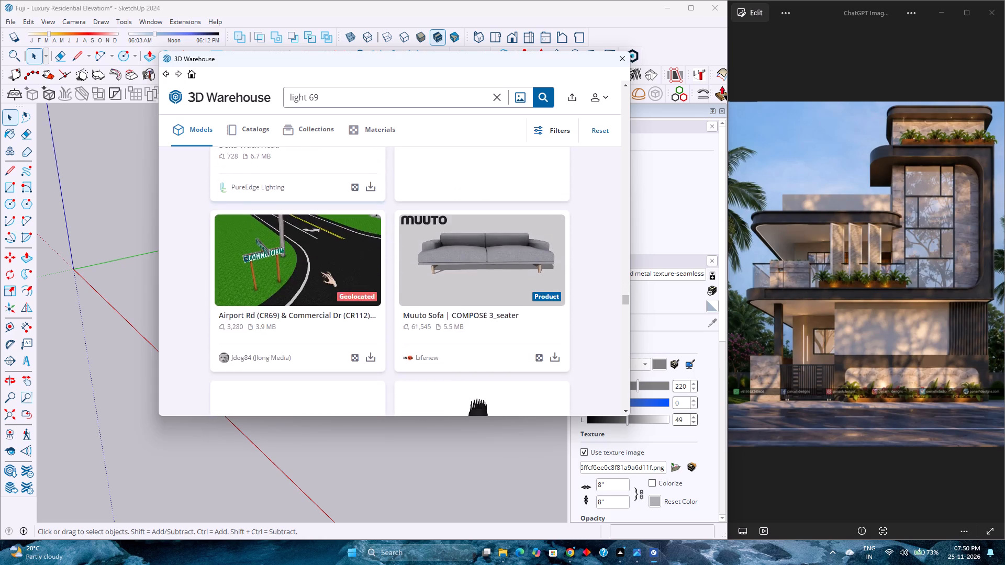
pyautogui.scroll(-13, 320, 272)
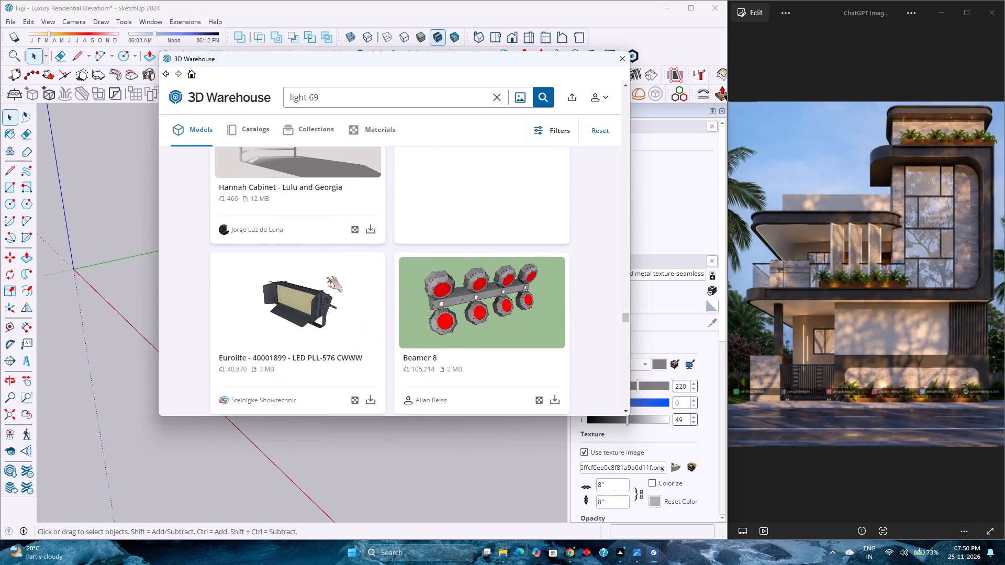
pyautogui.scroll(-13, 326, 277)
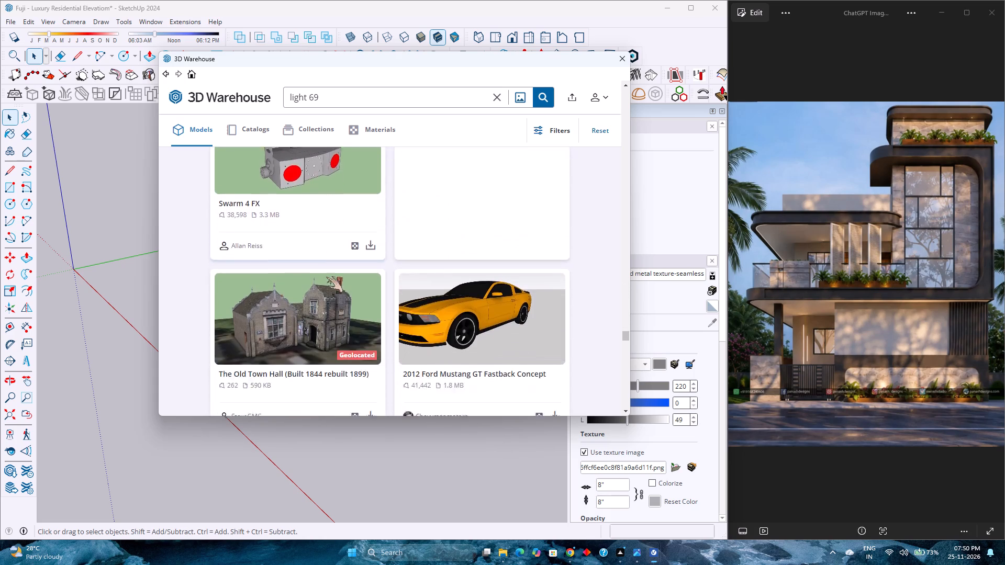
pyautogui.scroll(-9, 326, 277)
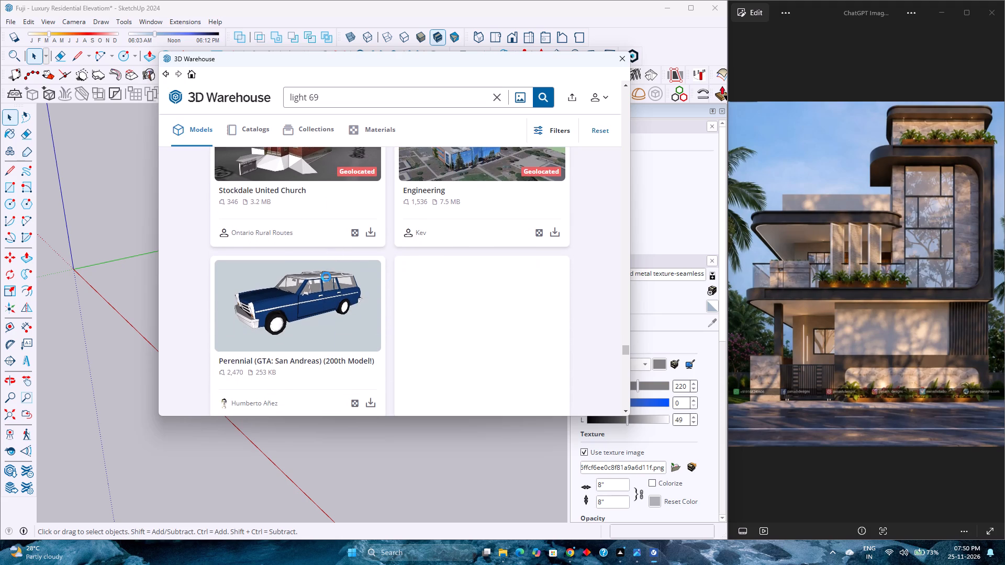
pyautogui.scroll(-7, 326, 277)
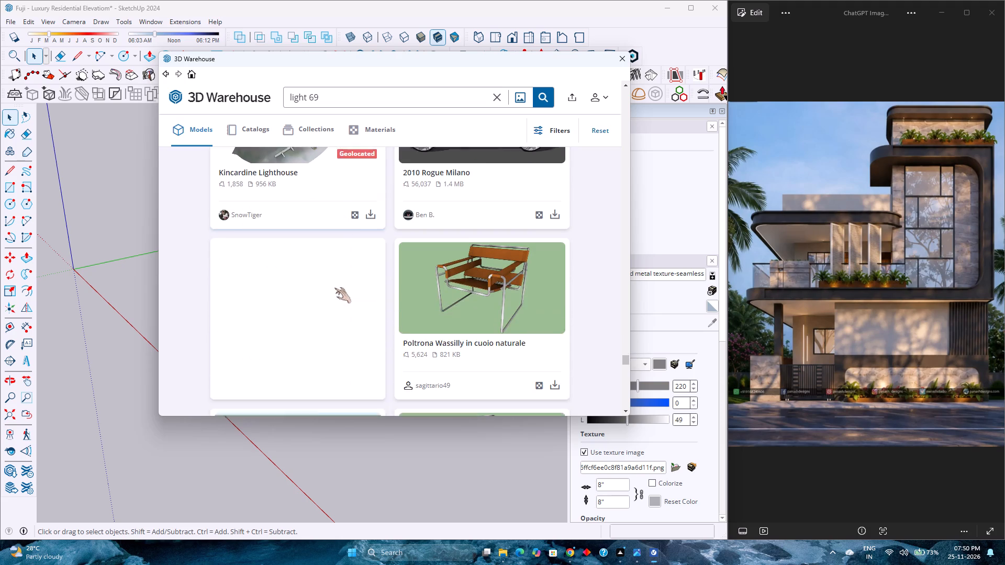
pyautogui.scroll(-7, 337, 285)
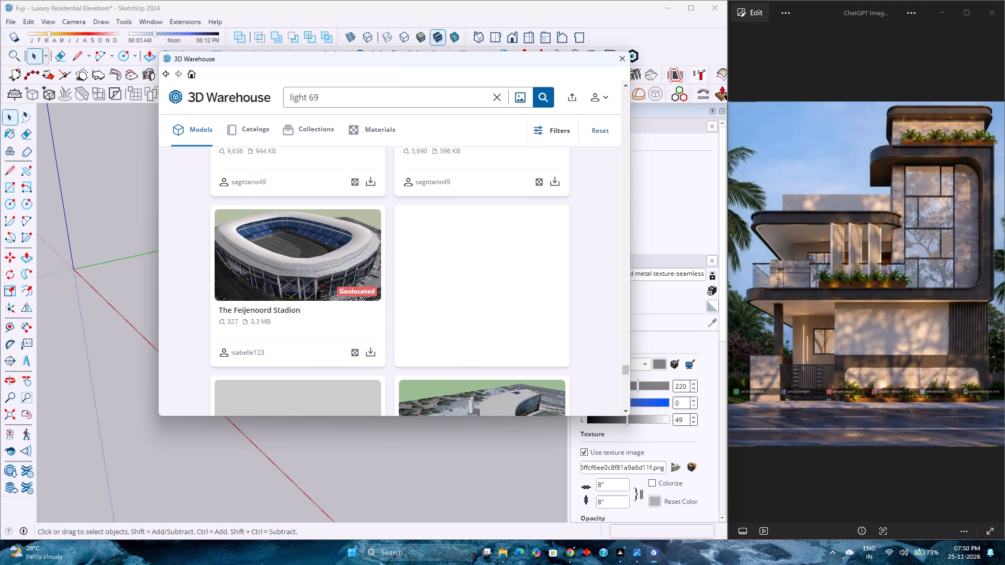
# Search the 3D Warehouse for "wall light 69".
pyautogui.click(289, 99)
pyautogui.write('wa')
pyautogui.write('ll')
pyautogui.press('space')
pyautogui.press('Return')
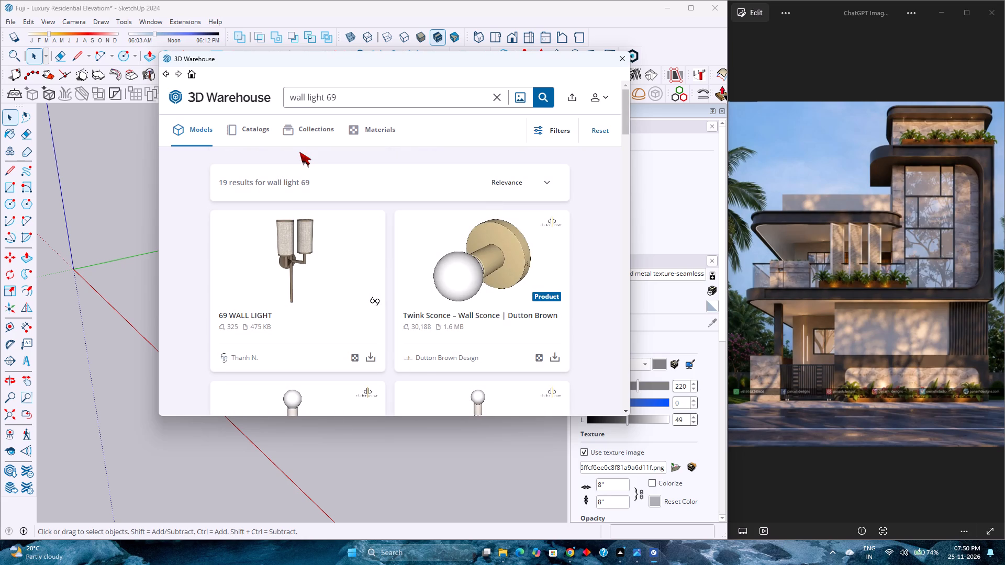
# Sort the wall light 69 results by popularity, and re-sort them by title.
pyautogui.moveTo(300, 154); pyautogui.dragTo(352, 268, button='right')
pyautogui.click(523, 183)
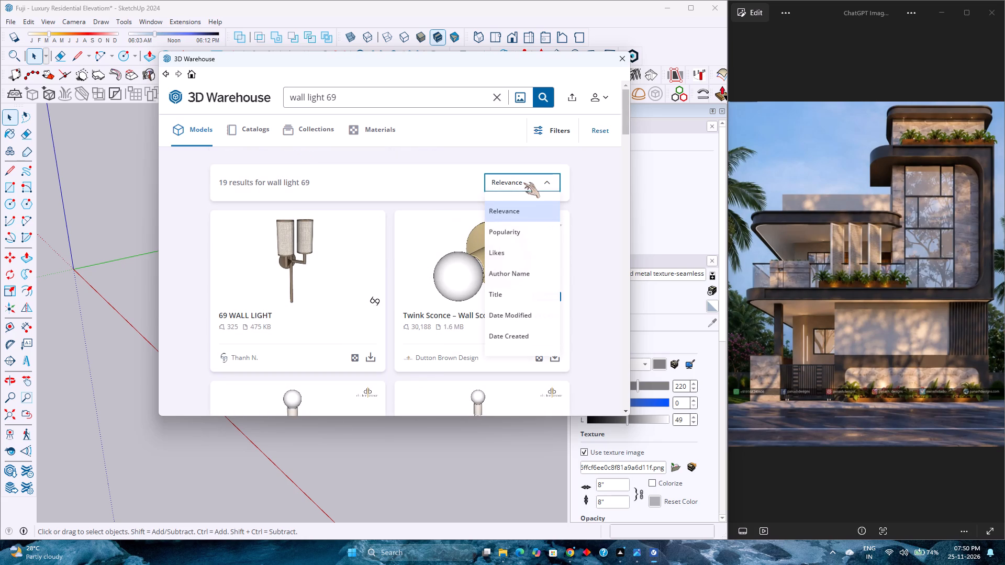
pyautogui.click(530, 233)
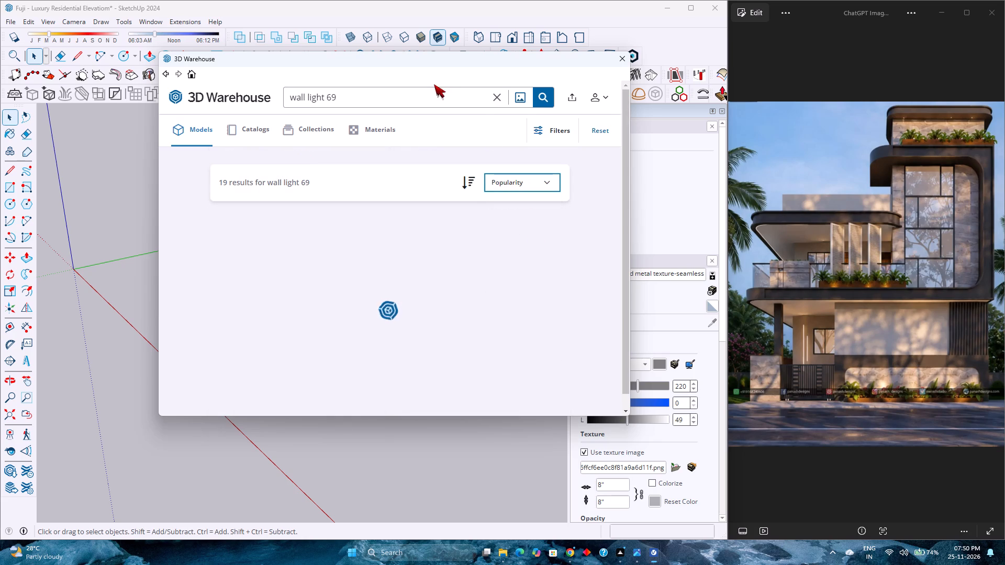
pyautogui.click(433, 84)
pyautogui.click(513, 175)
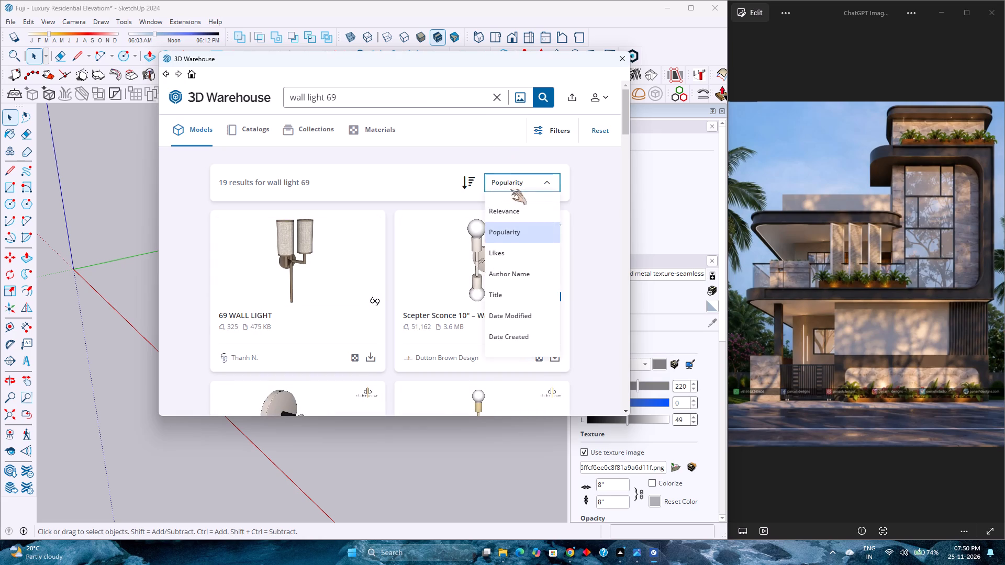
pyautogui.click(498, 292)
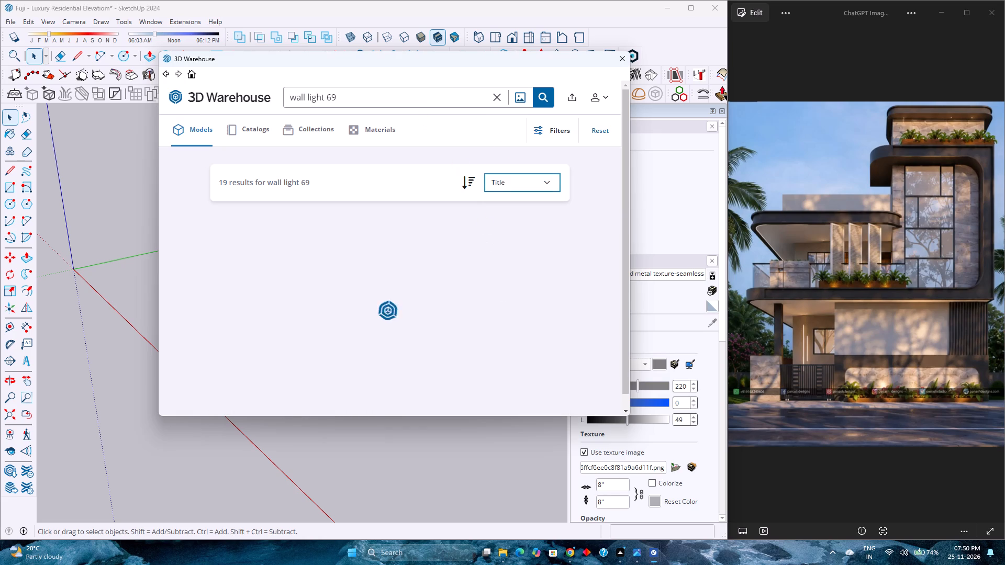
# Search the 3D Warehouse for "wall light 6 9".
pyautogui.click(404, 95)
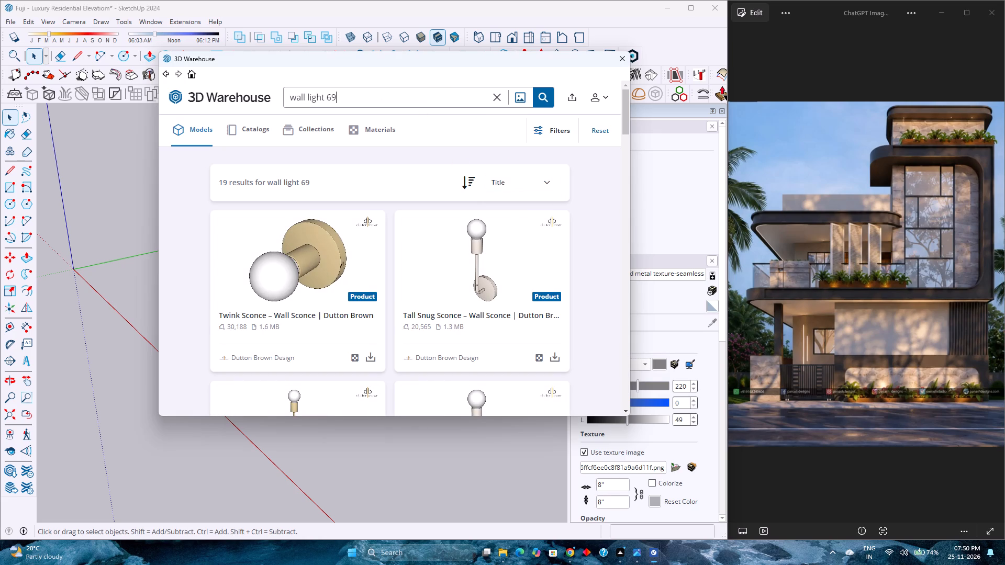
pyautogui.press('BackSpace')
pyautogui.press('BackSpace')
pyautogui.write('6 9')
pyautogui.press('Return')
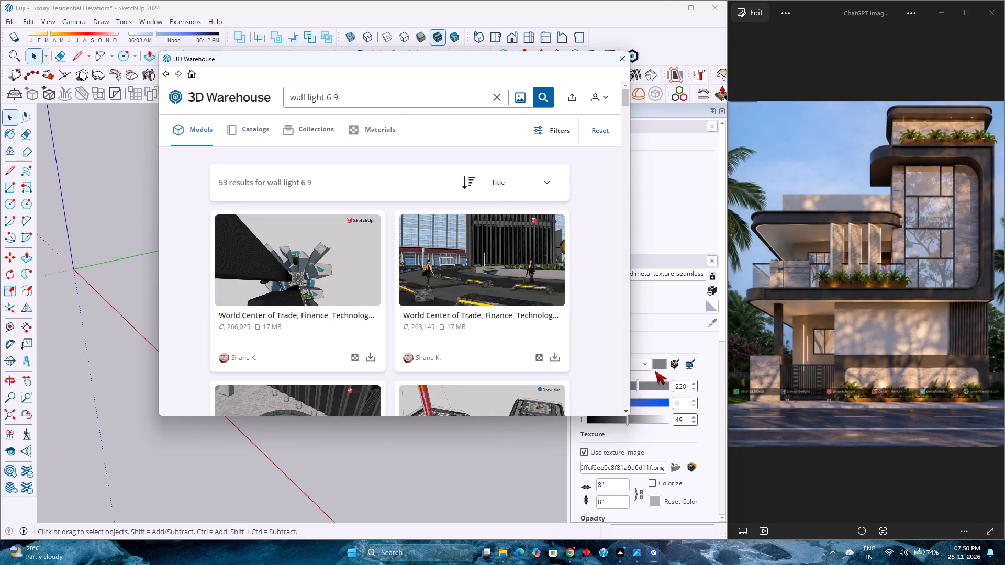
# Shorten the 3D Warehouse search to "wall light" and run it.
pyautogui.click(356, 91)
pyautogui.press('BackSpace')
pyautogui.press('BackSpace')
pyautogui.press('BackSpace')
pyautogui.press('BackSpace')
pyautogui.press('Return')
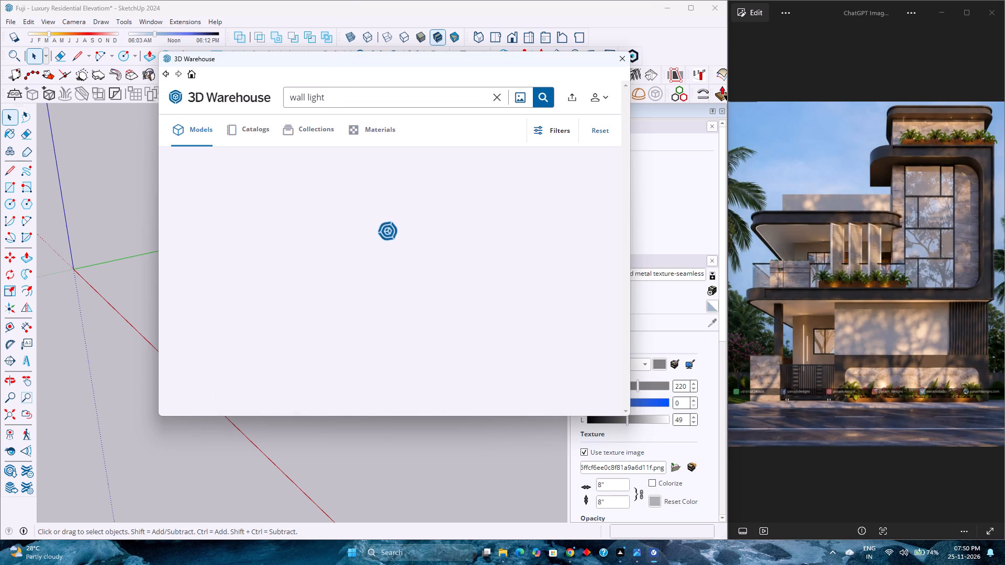
# Check the first title-sorted wall light results and re-sort them by popularity.
pyautogui.scroll(-3, 326, 64)
pyautogui.scroll(2, 326, 64)
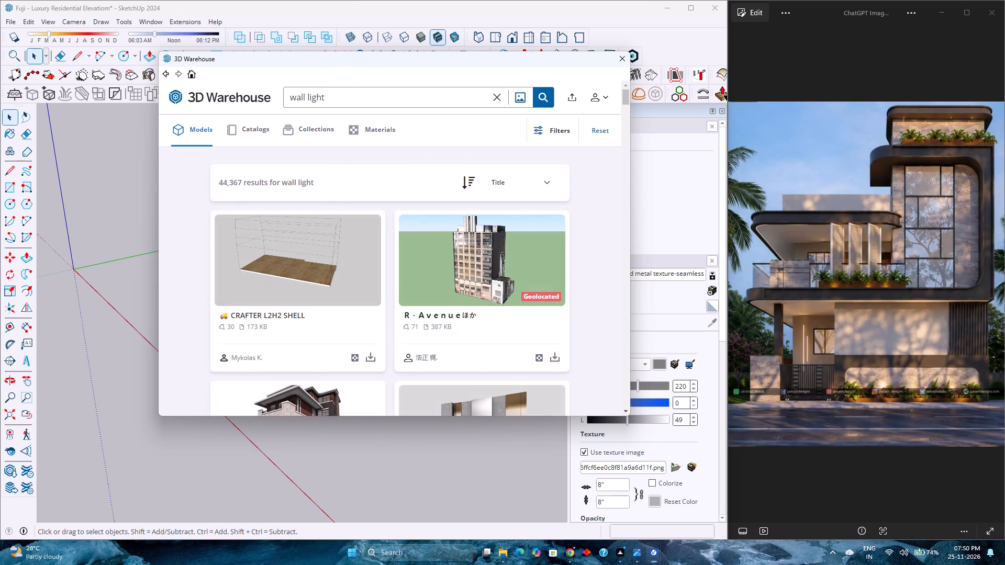
pyautogui.scroll(3, 337, 172)
pyautogui.scroll(-6, 336, 216)
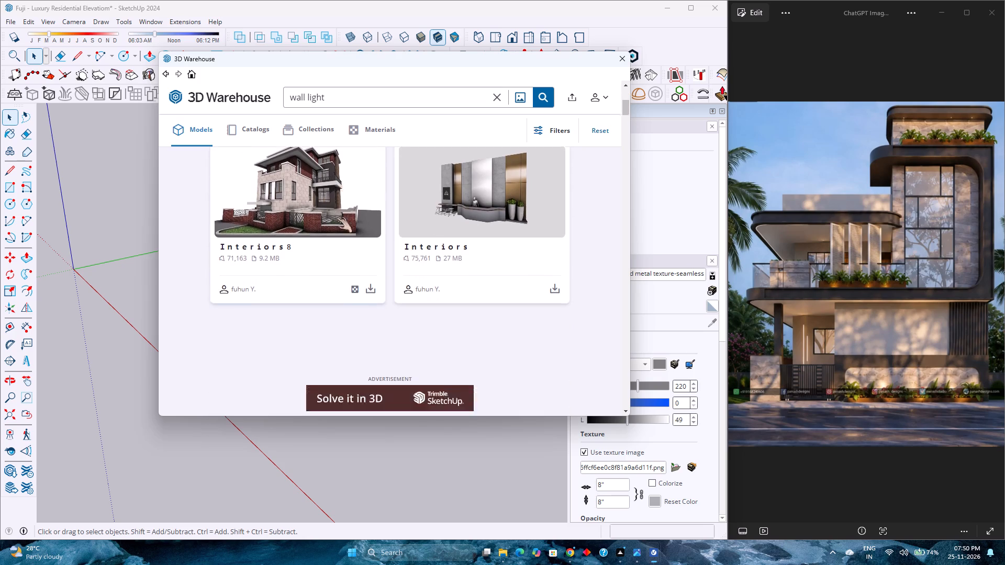
pyautogui.scroll(-2, 336, 217)
pyautogui.scroll(9, 336, 217)
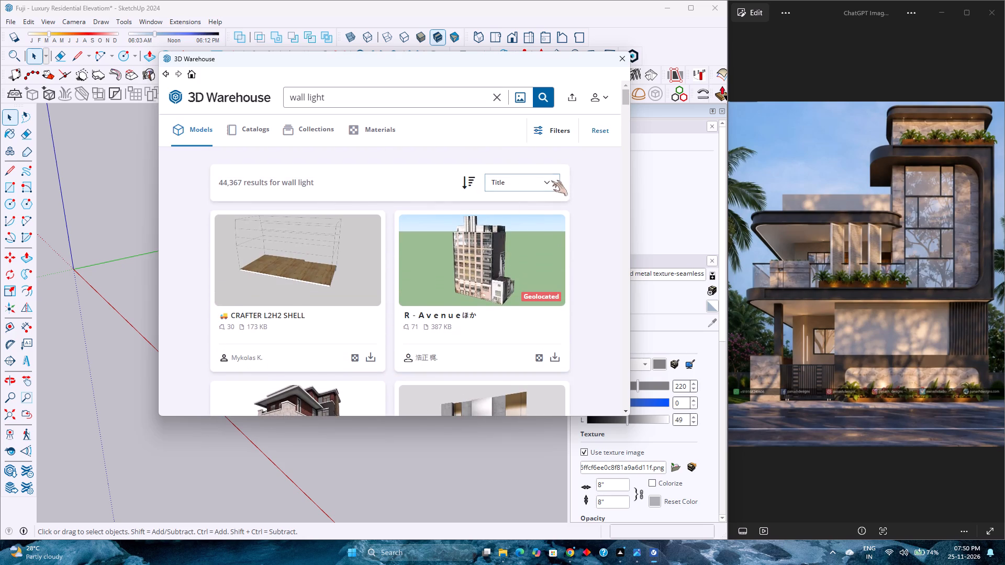
pyautogui.click(551, 180)
pyautogui.click(537, 230)
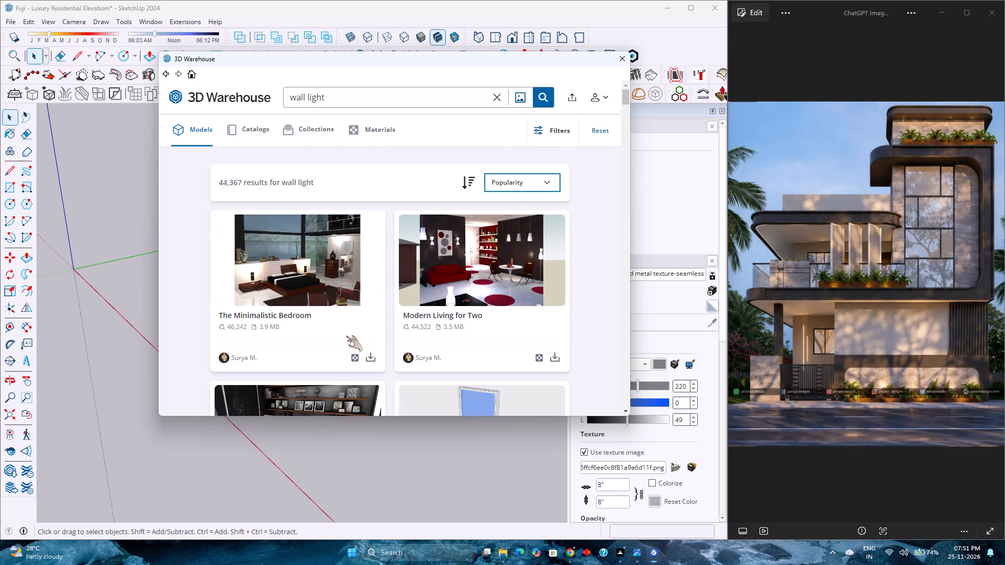
# Look through the popularity-sorted wall light results for a black exterior fixture that matches the reference image.
pyautogui.scroll(-12, 413, 303)
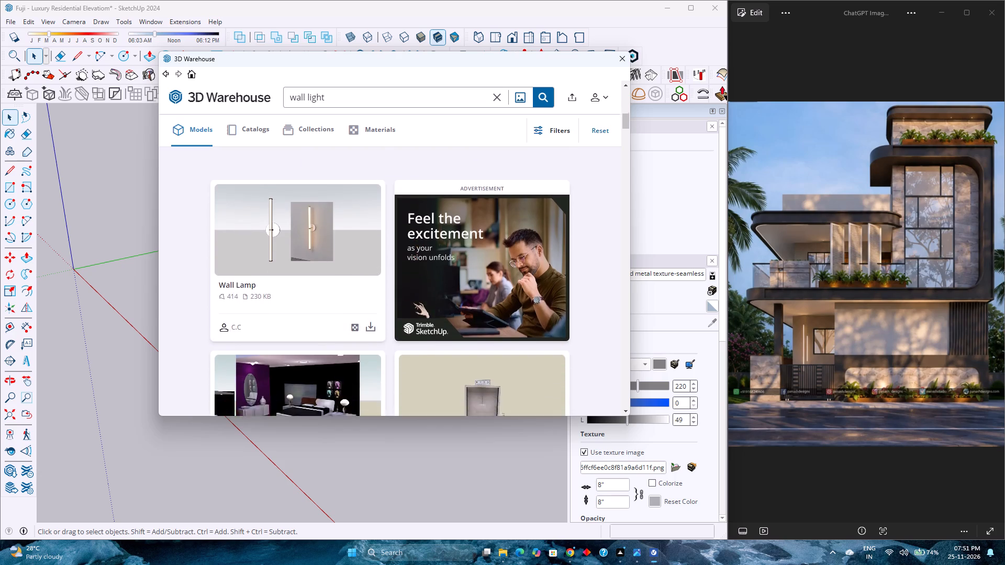
pyautogui.scroll(-17, 413, 303)
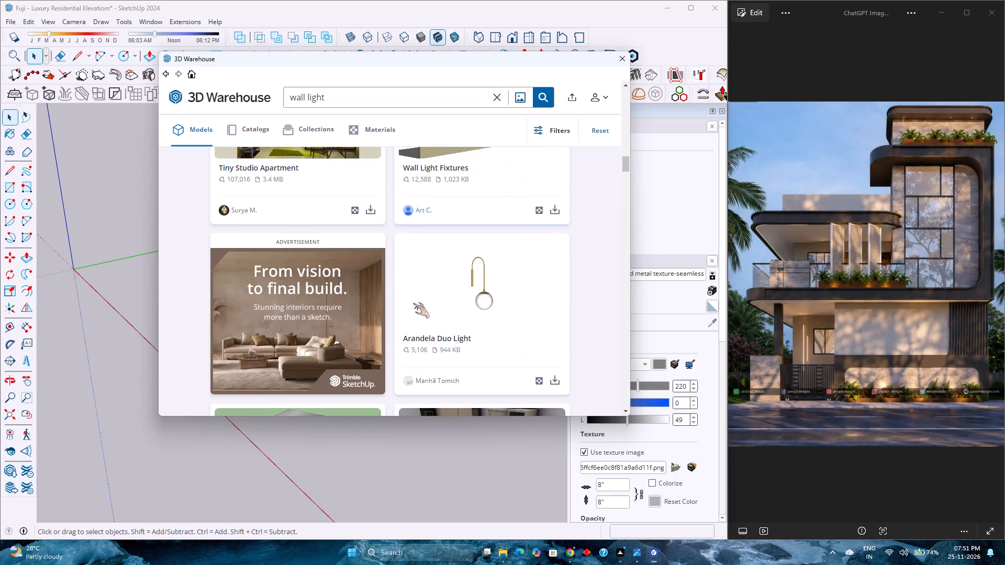
pyautogui.scroll(-12, 413, 302)
pyautogui.scroll(2, 413, 302)
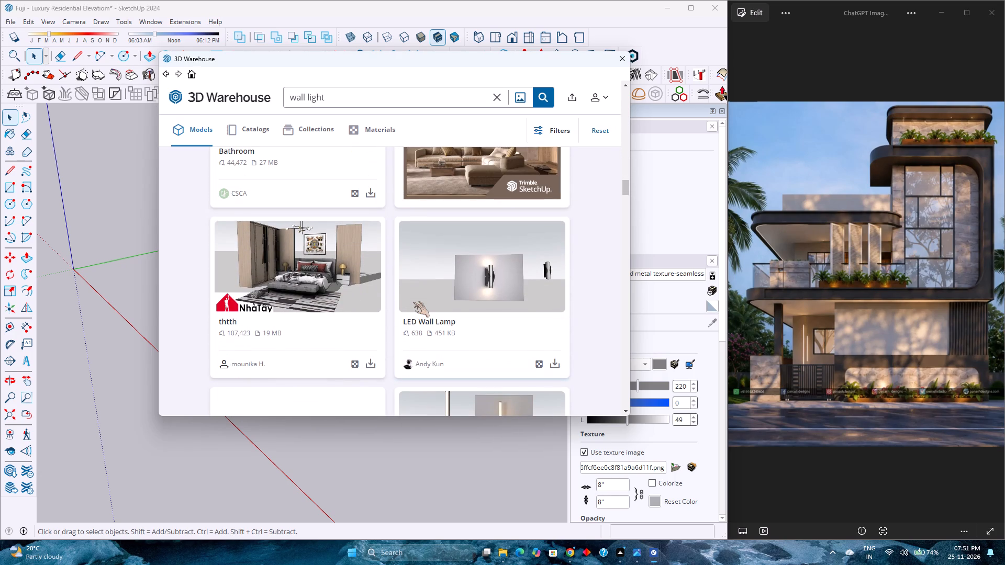
pyautogui.scroll(1, 413, 302)
pyautogui.scroll(-2, 413, 302)
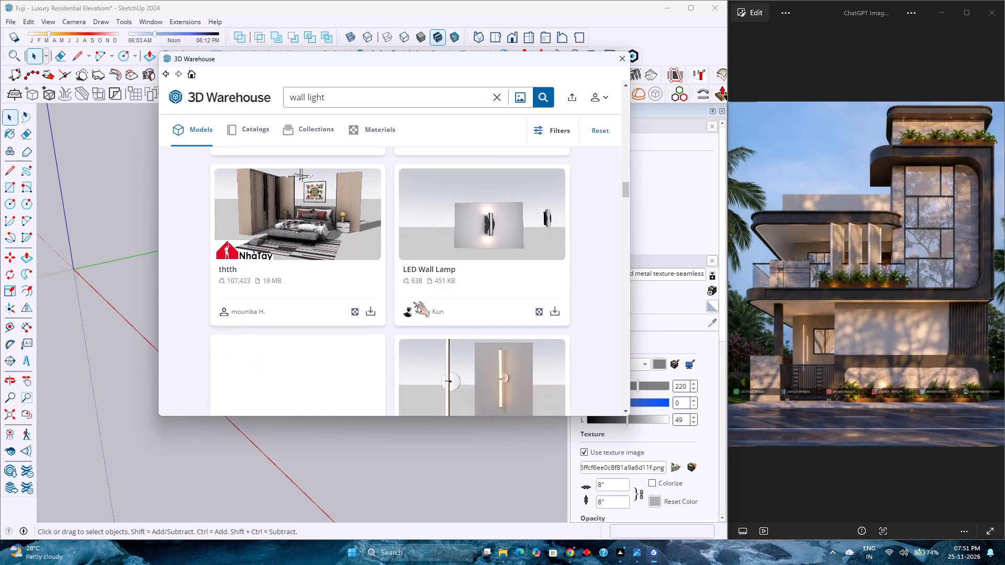
pyautogui.scroll(-1, 413, 302)
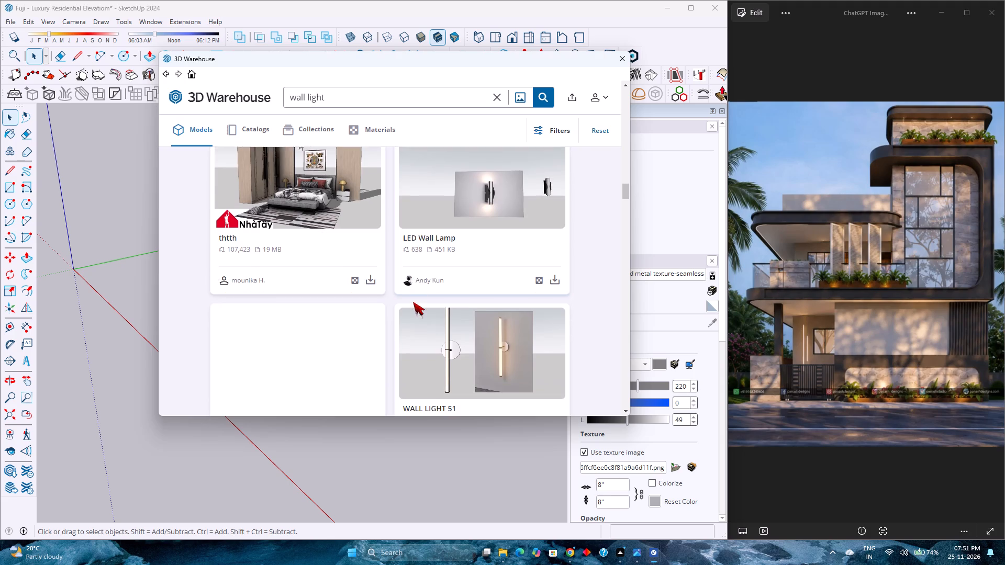
pyautogui.scroll(-4, 413, 302)
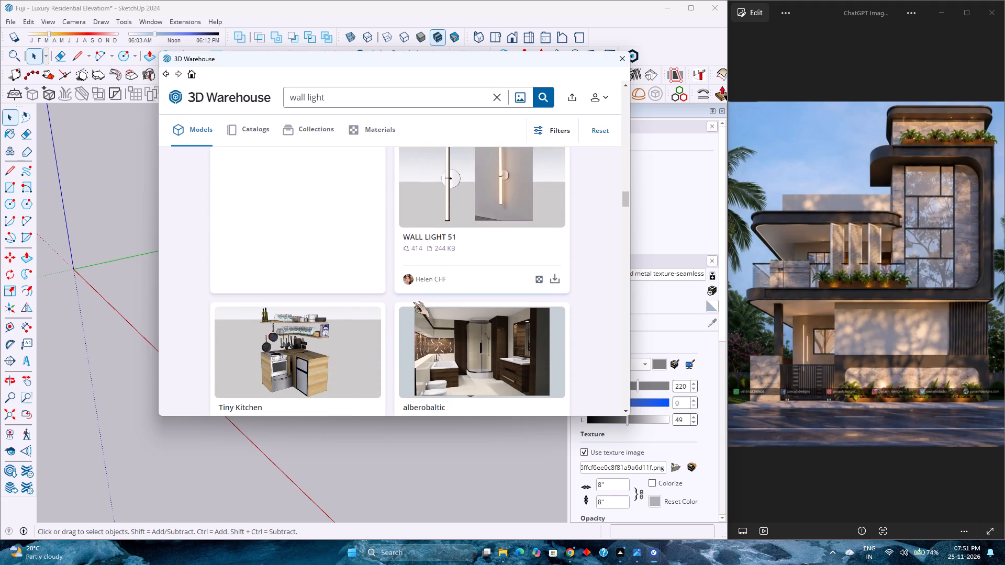
pyautogui.scroll(-1, 413, 302)
pyautogui.scroll(2, 413, 302)
pyautogui.scroll(-2, 413, 302)
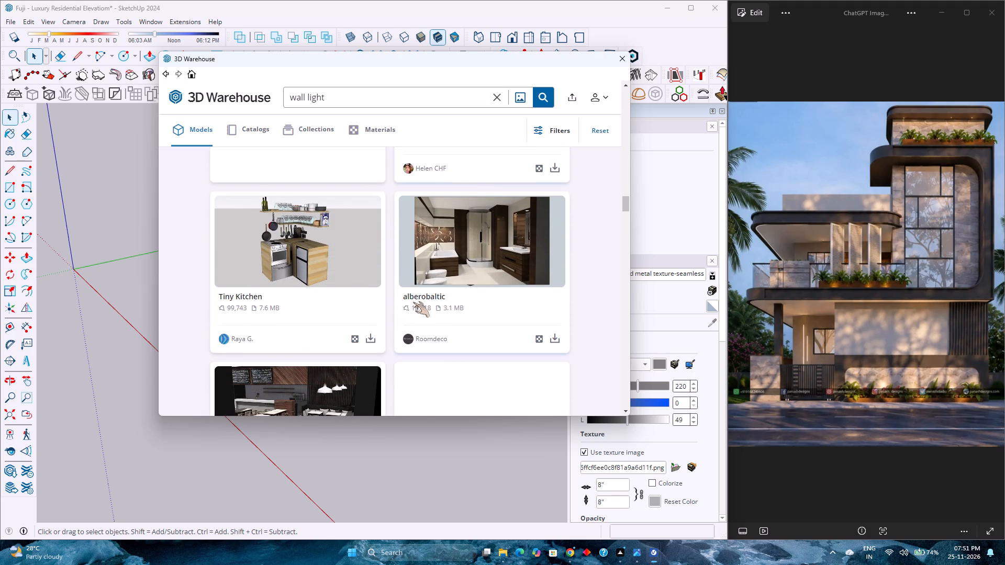
pyautogui.scroll(-9, 413, 301)
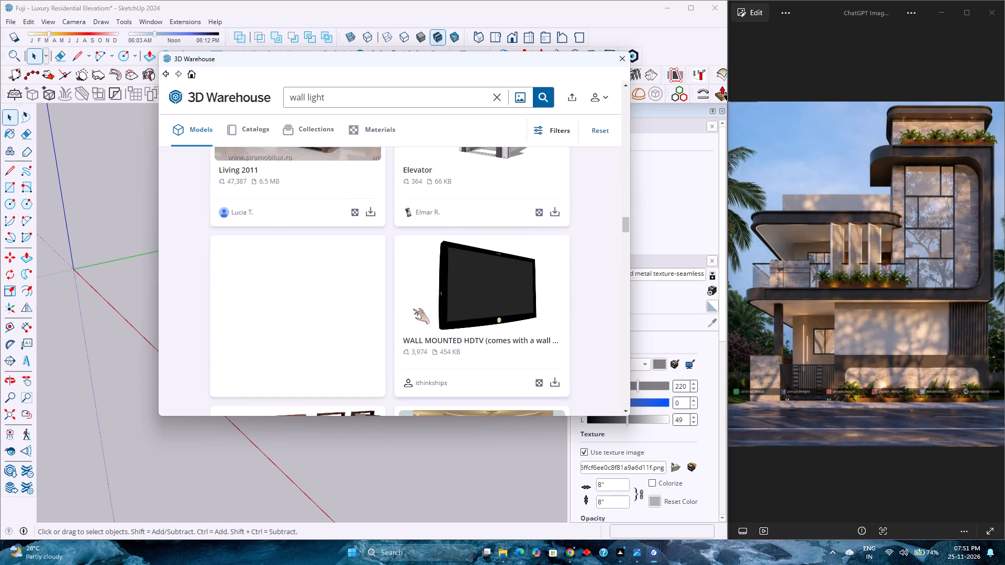
pyautogui.scroll(-17, 413, 309)
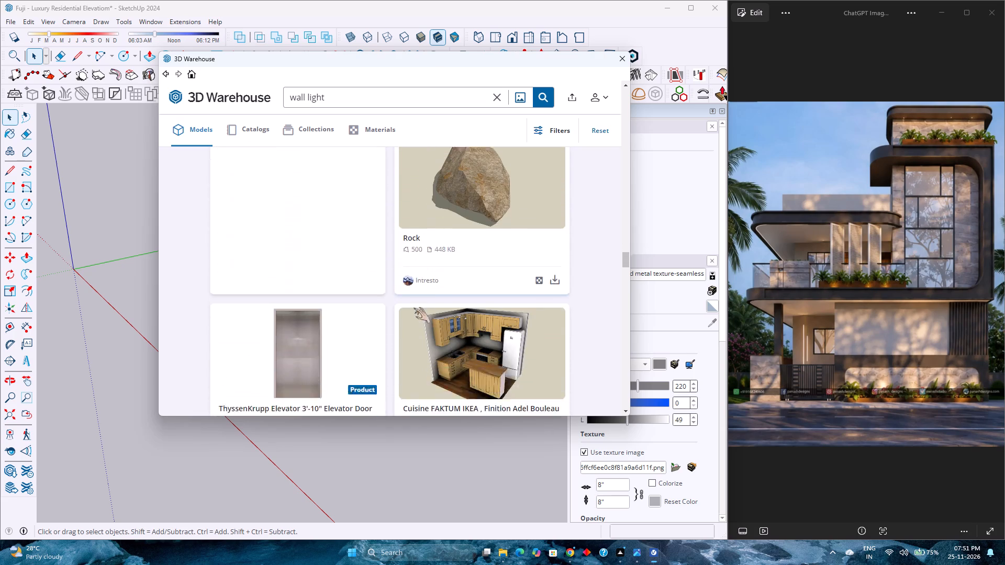
pyautogui.scroll(-8, 414, 308)
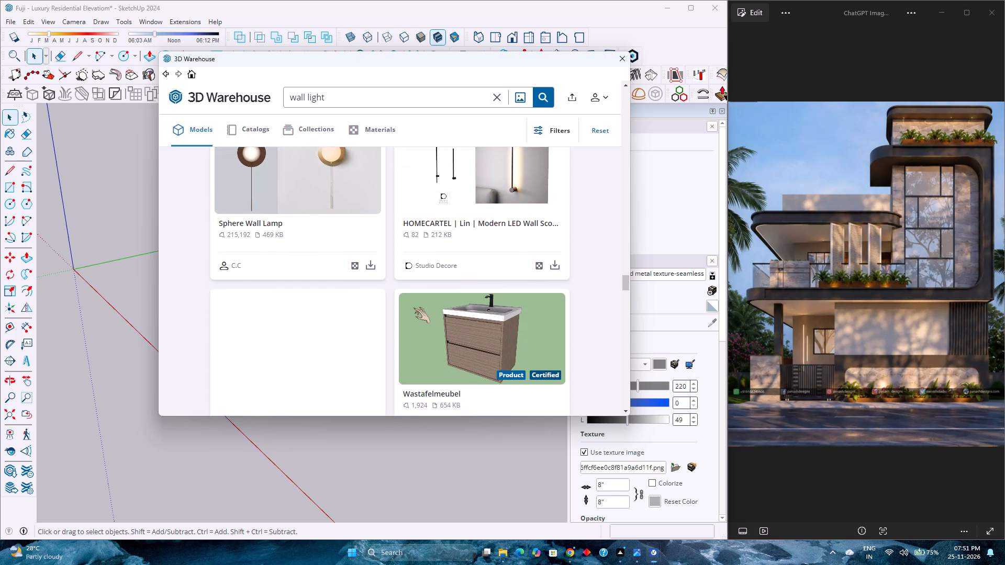
pyautogui.scroll(-9, 414, 308)
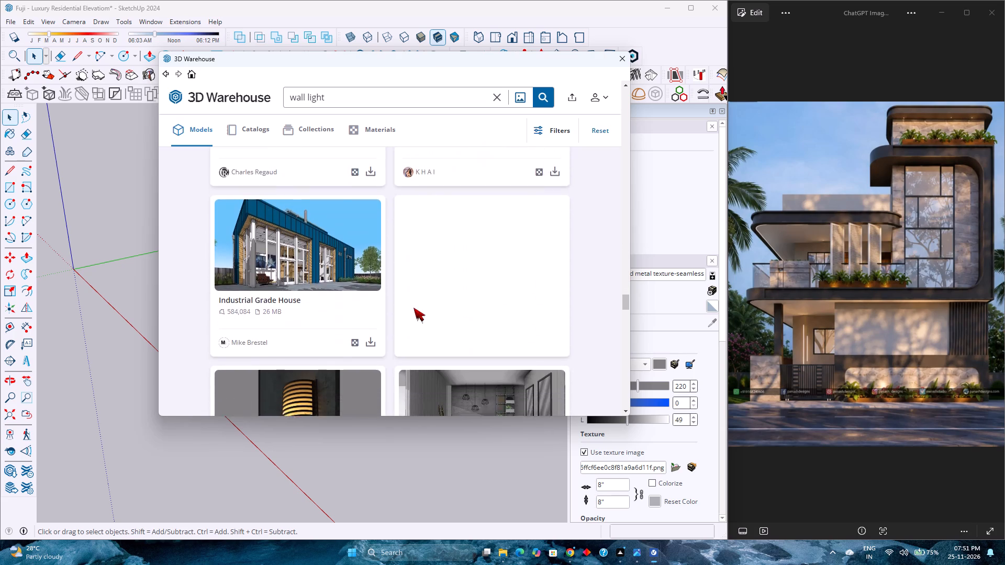
pyautogui.scroll(-4, 414, 308)
pyautogui.scroll(11, 414, 308)
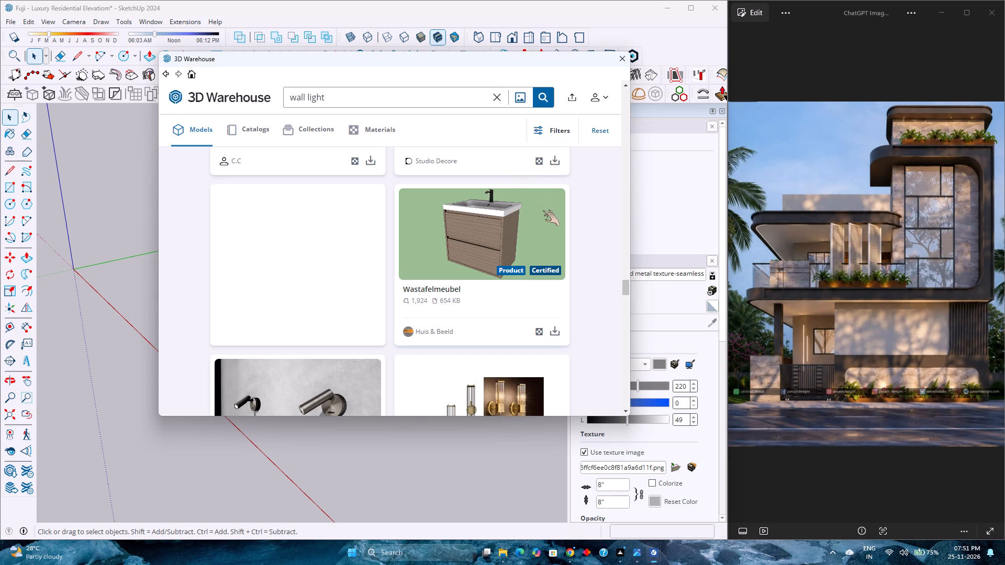
pyautogui.scroll(7, 550, 191)
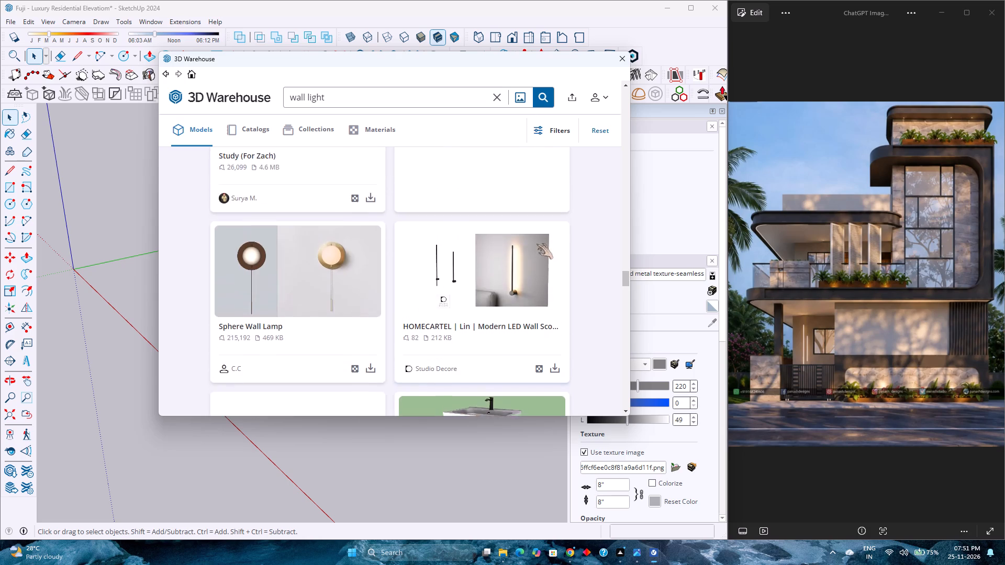
pyautogui.scroll(12, 537, 244)
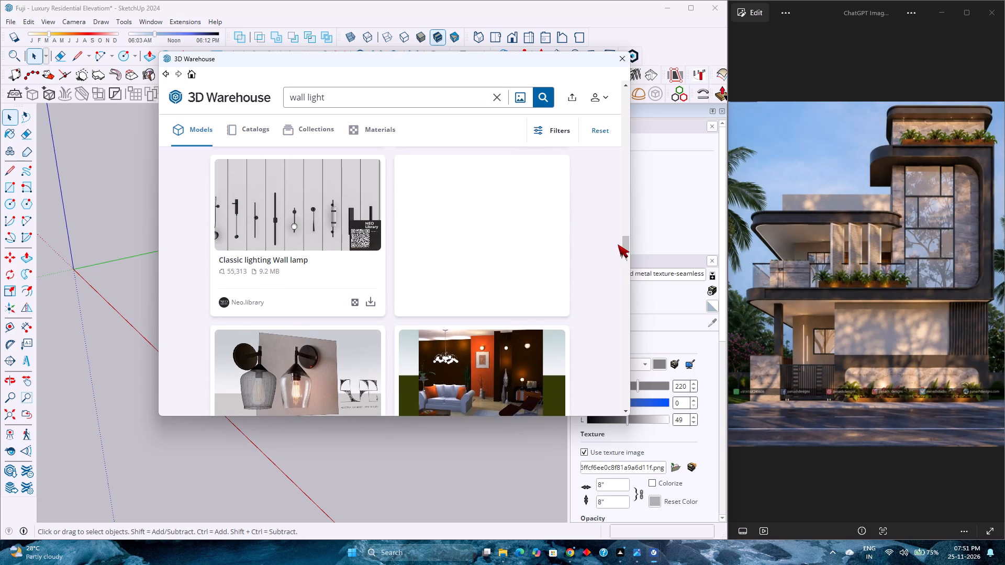
# Re-sort the wall light results by relevance.
pyautogui.moveTo(624, 242); pyautogui.dragTo(629, 67)
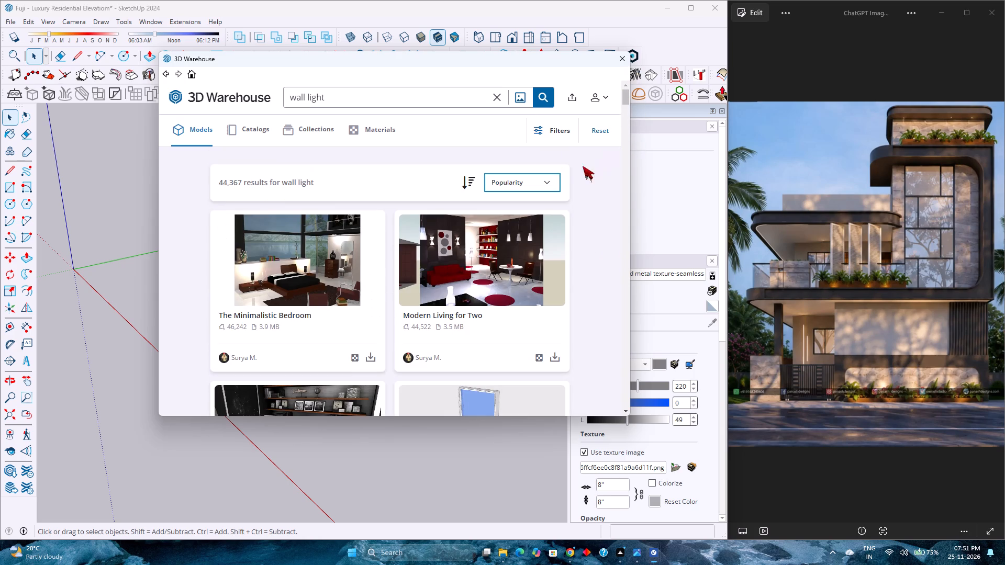
pyautogui.click(524, 182)
pyautogui.click(522, 204)
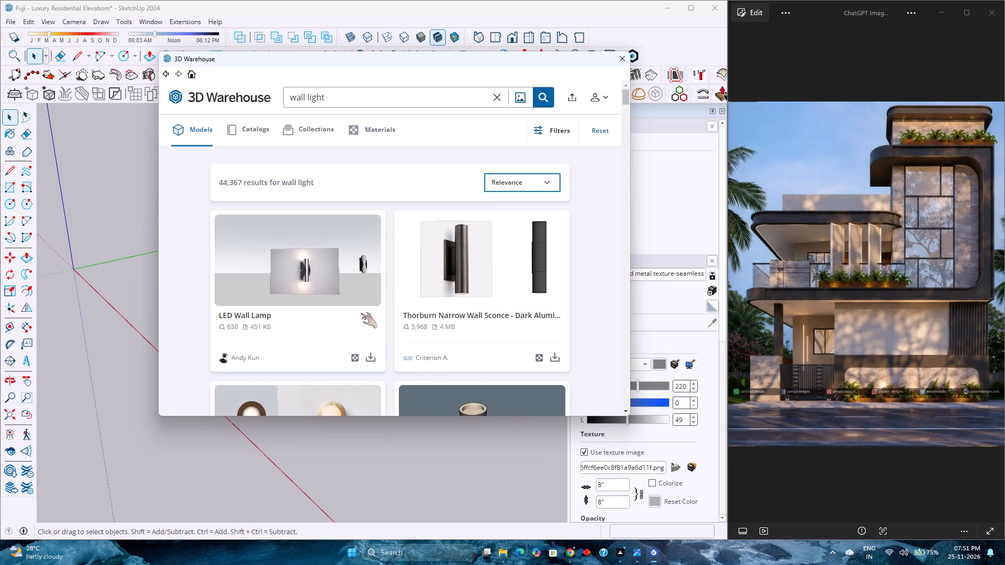
# Open the dark cylindrical WALL_LIGHT model from the relevance-sorted results and examine its preview and model info.
pyautogui.scroll(-3, 330, 301)
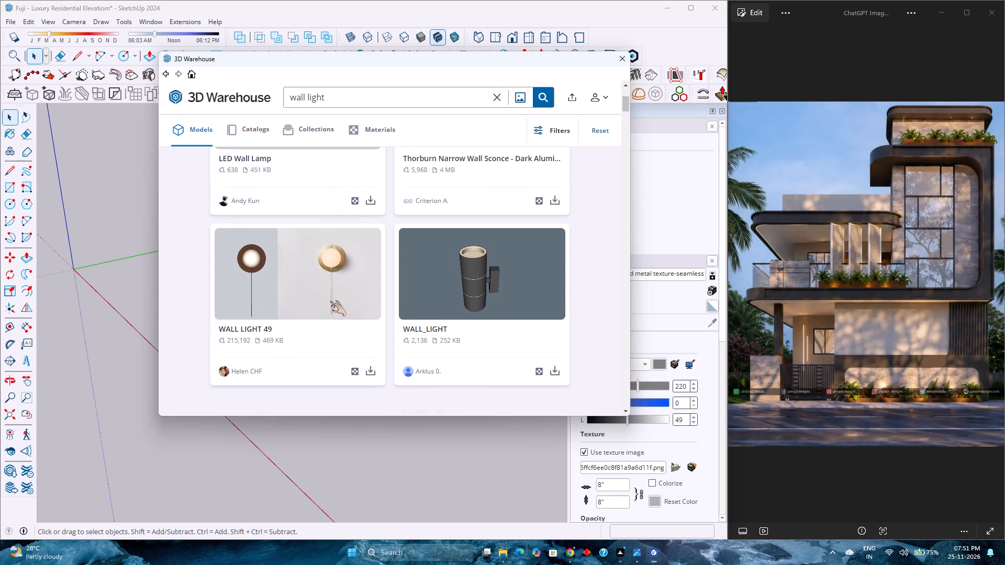
pyautogui.scroll(-4, 335, 297)
pyautogui.scroll(3, 335, 296)
pyautogui.click(457, 250)
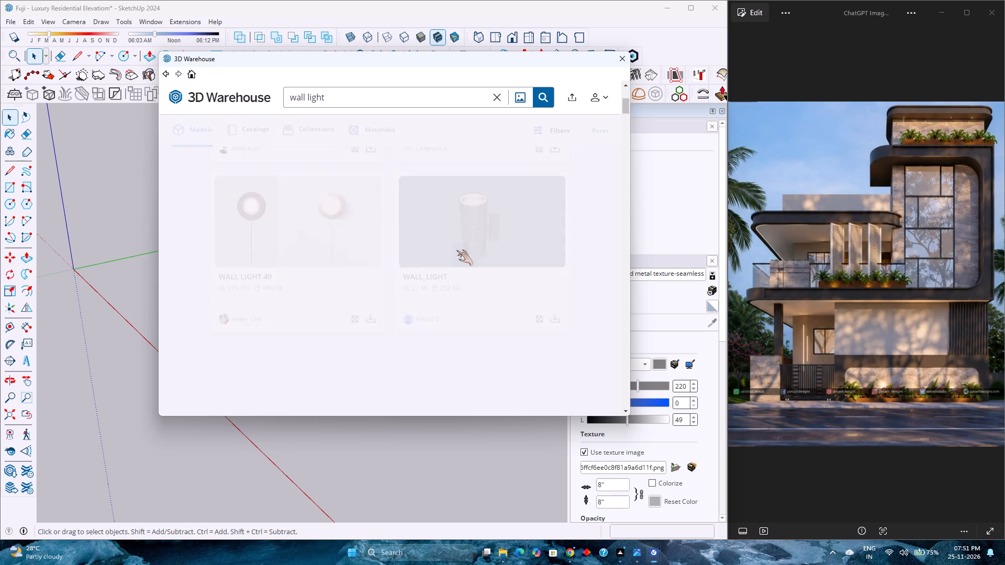
pyautogui.scroll(-6, 376, 265)
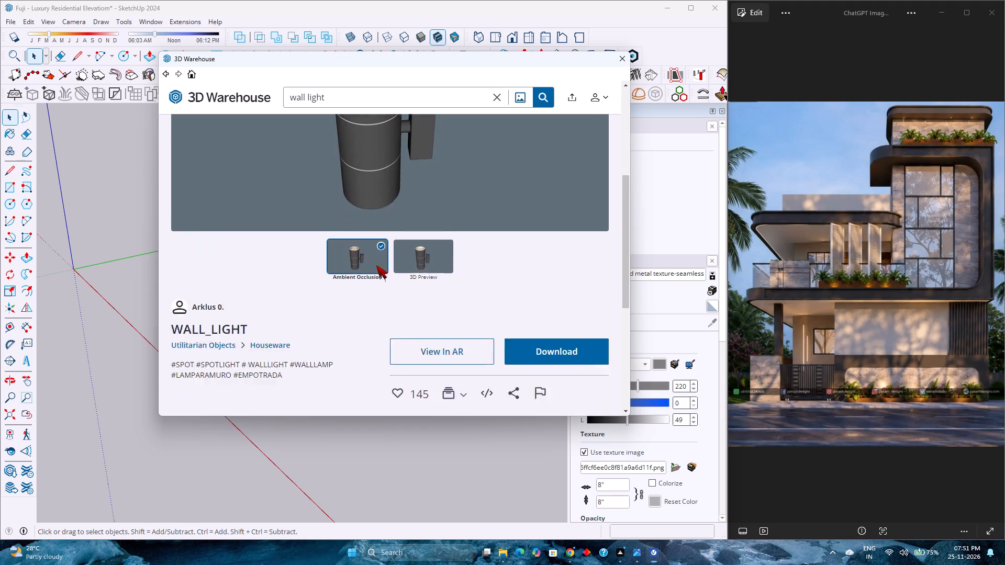
pyautogui.scroll(-9, 376, 266)
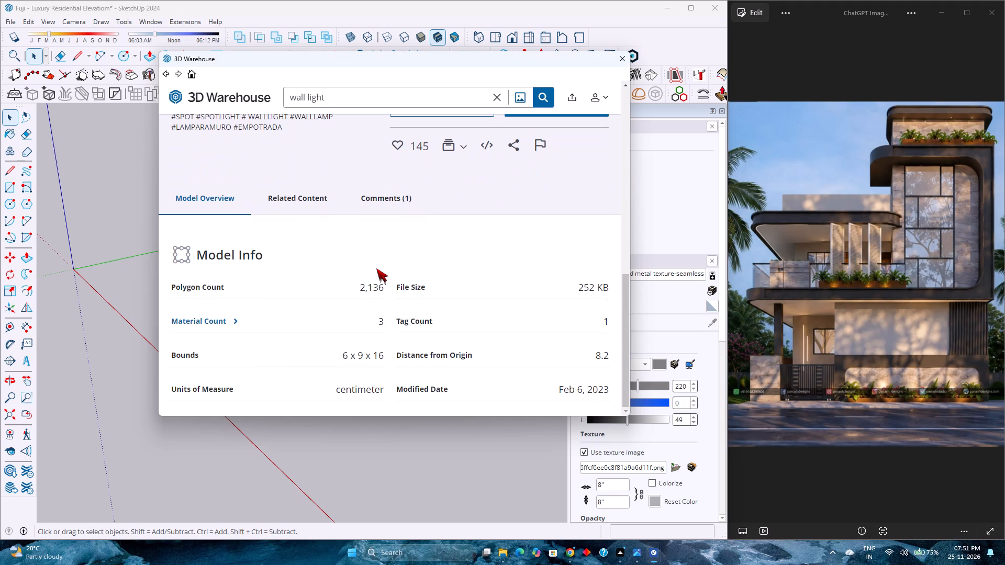
pyautogui.scroll(-3, 397, 272)
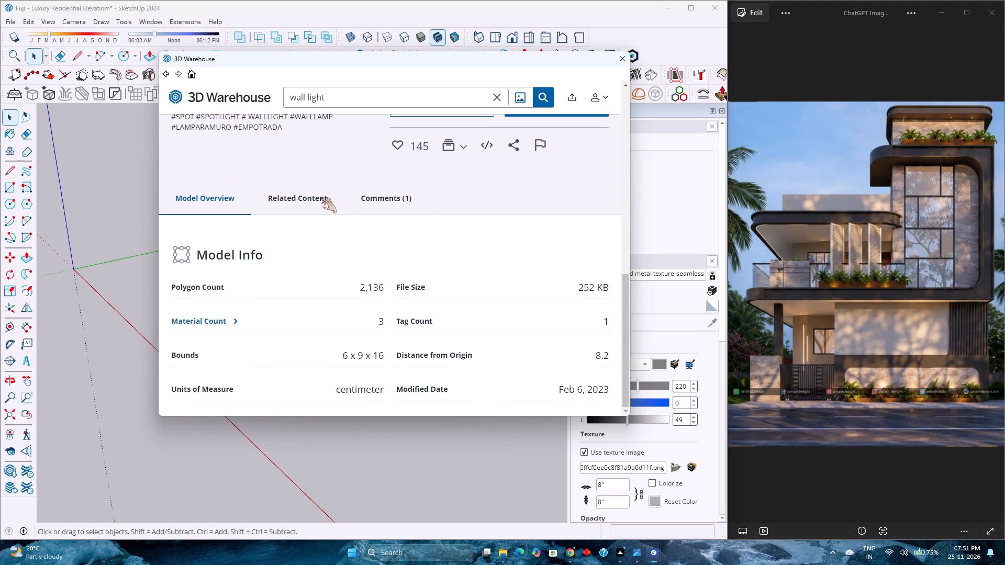
# Review the related models and collections for WALL_LIGHT, and return to the search results.
pyautogui.click(320, 198)
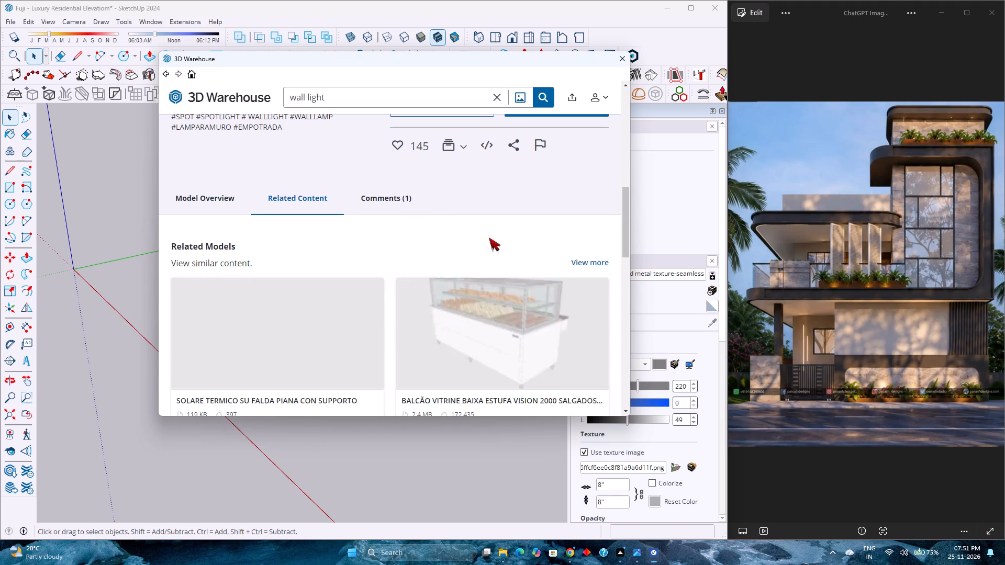
pyautogui.scroll(-12, 470, 231)
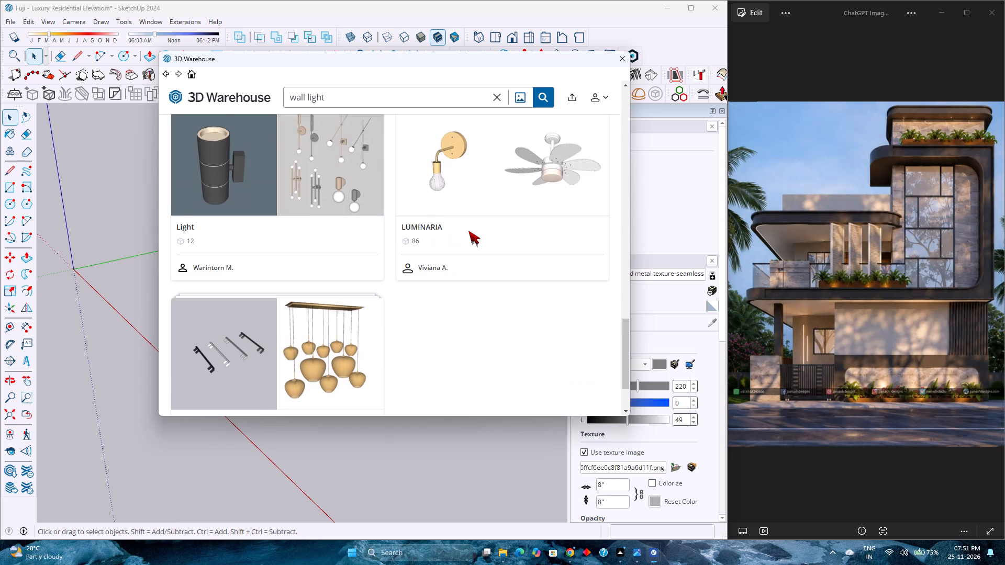
pyautogui.scroll(-5, 468, 231)
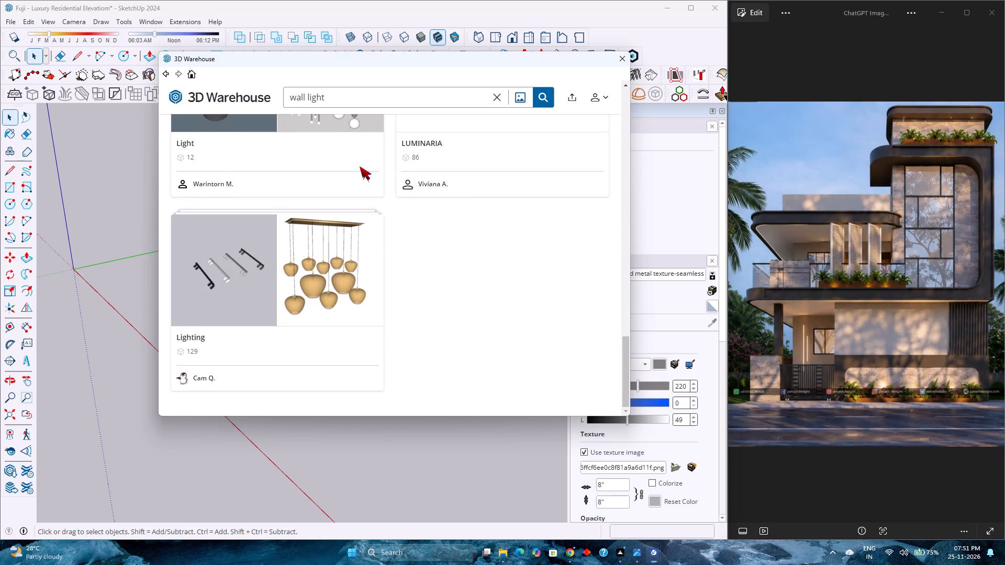
pyautogui.click(454, 266)
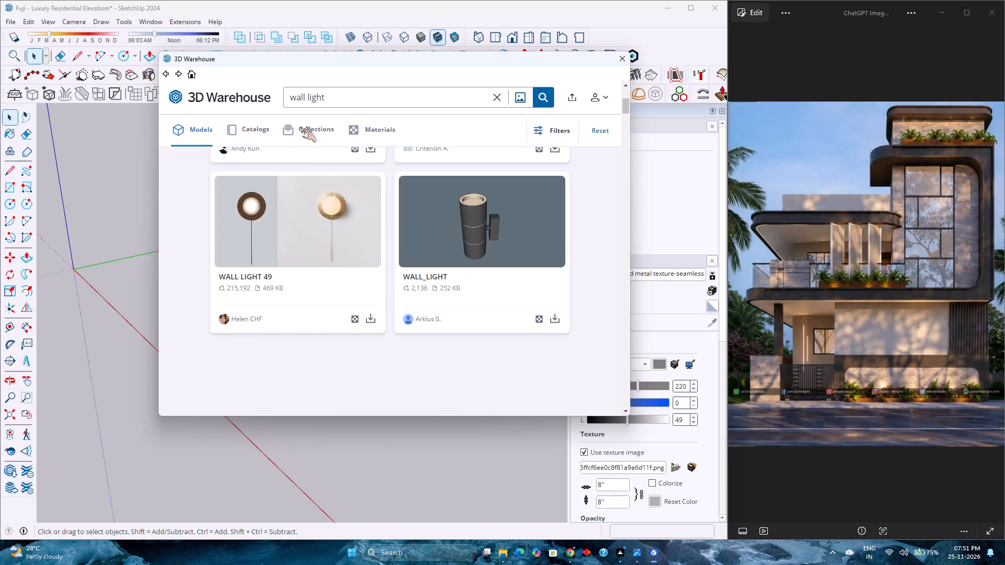
# Open the black cylindrical wall light model listed below the L720 and examine its preview and model info.
pyautogui.scroll(-7, 387, 302)
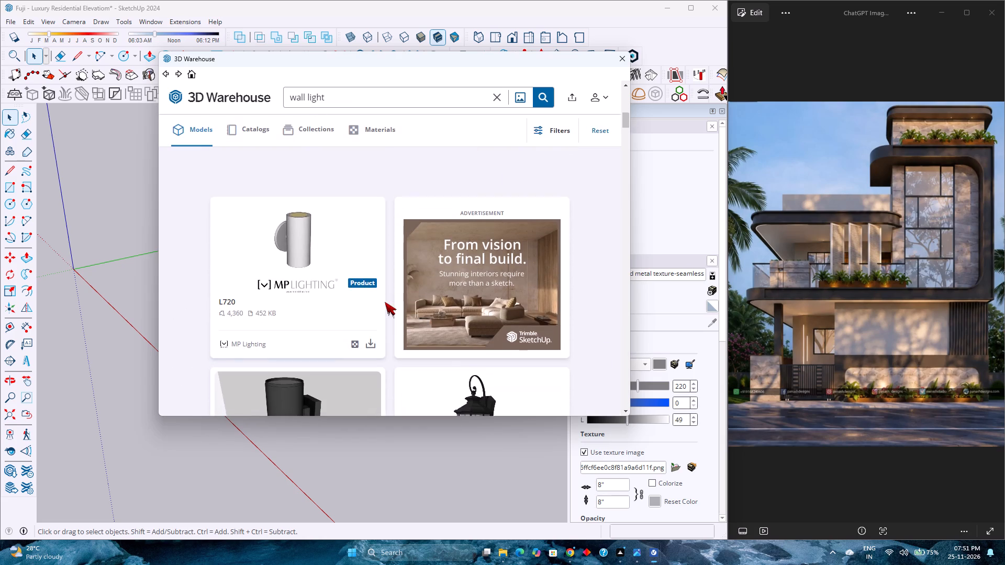
pyautogui.scroll(-2, 385, 302)
pyautogui.click(314, 272)
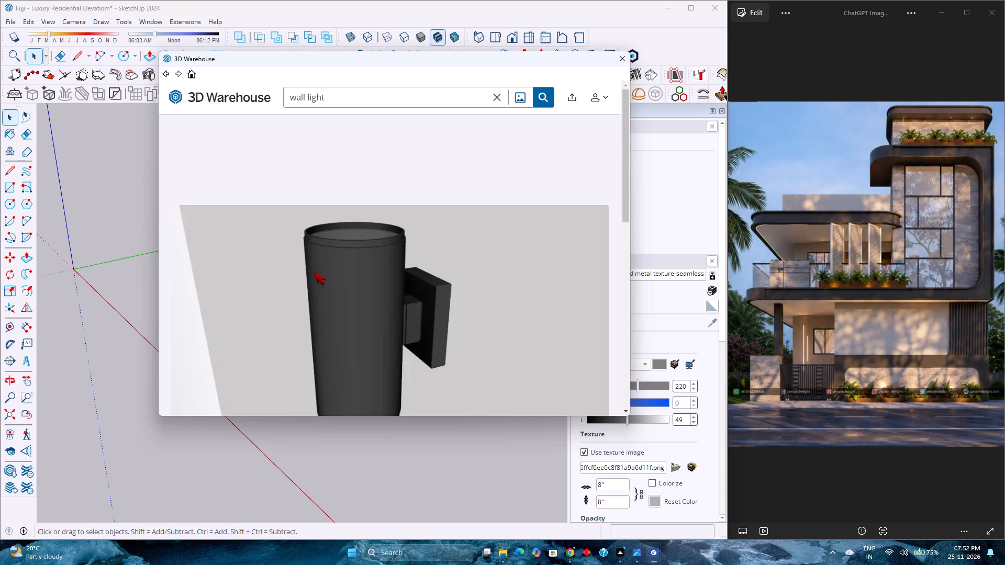
pyautogui.scroll(-4, 314, 272)
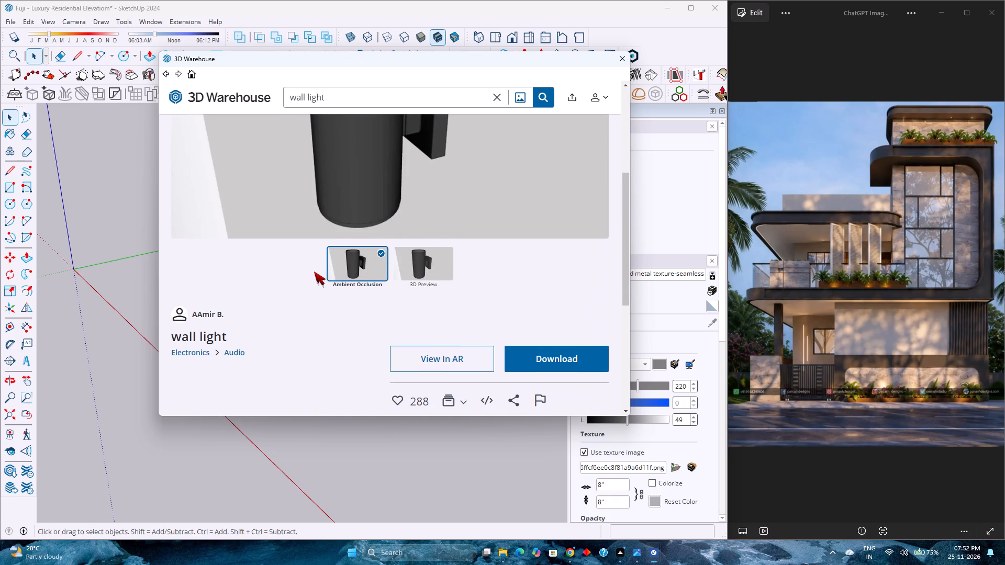
pyautogui.scroll(-5, 314, 272)
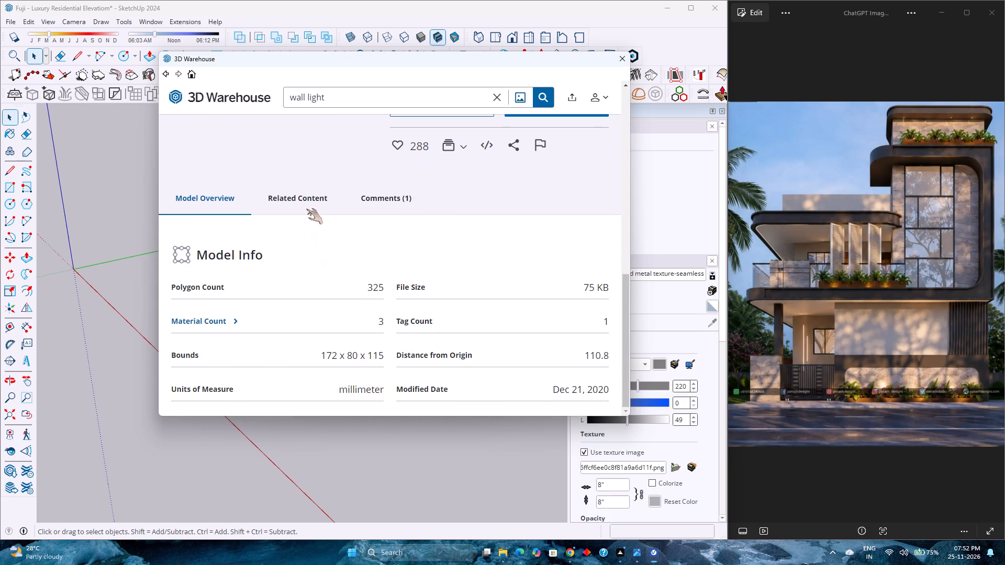
# Review the related content of the black cylindrical wall light and open one of its related lighting collections.
pyautogui.click(309, 199)
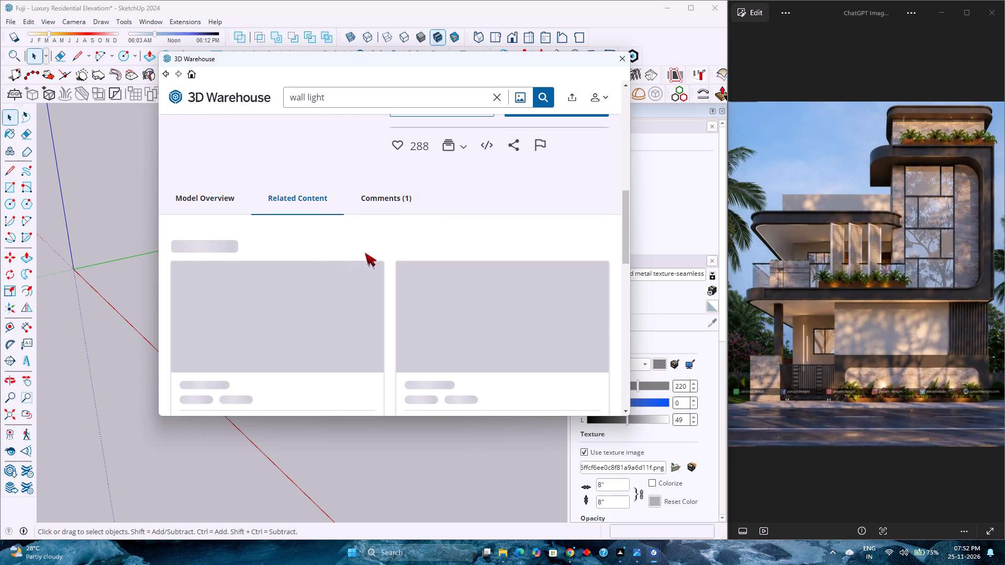
pyautogui.scroll(-7, 373, 247)
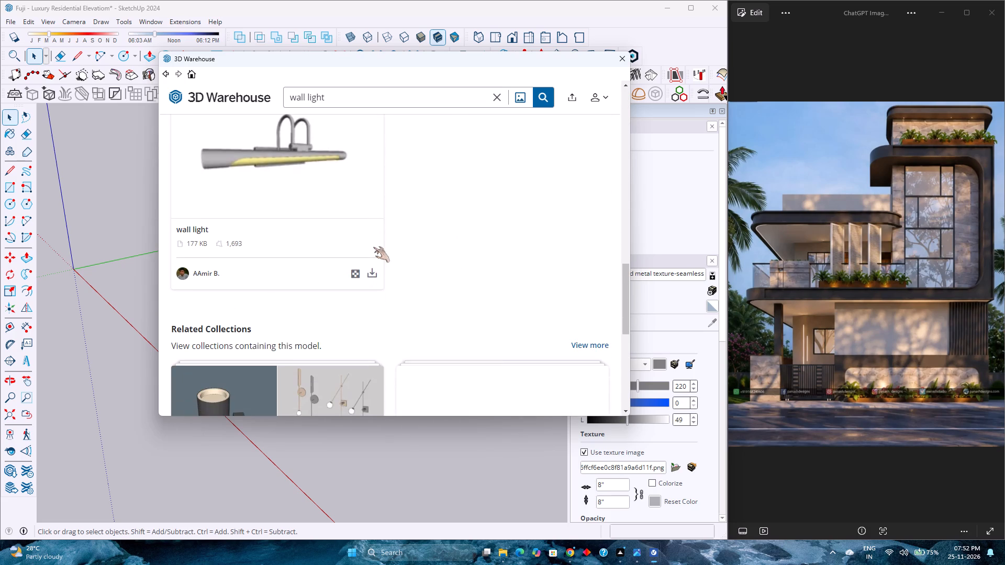
pyautogui.scroll(-5, 392, 254)
pyautogui.scroll(-3, 326, 233)
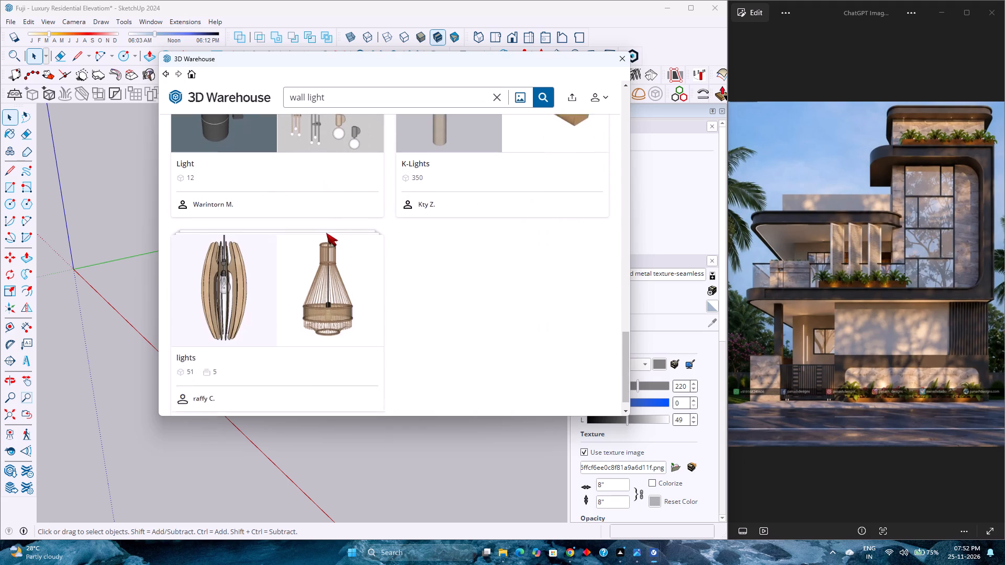
pyautogui.scroll(-3, 326, 233)
pyautogui.scroll(3, 326, 233)
pyautogui.click(326, 230)
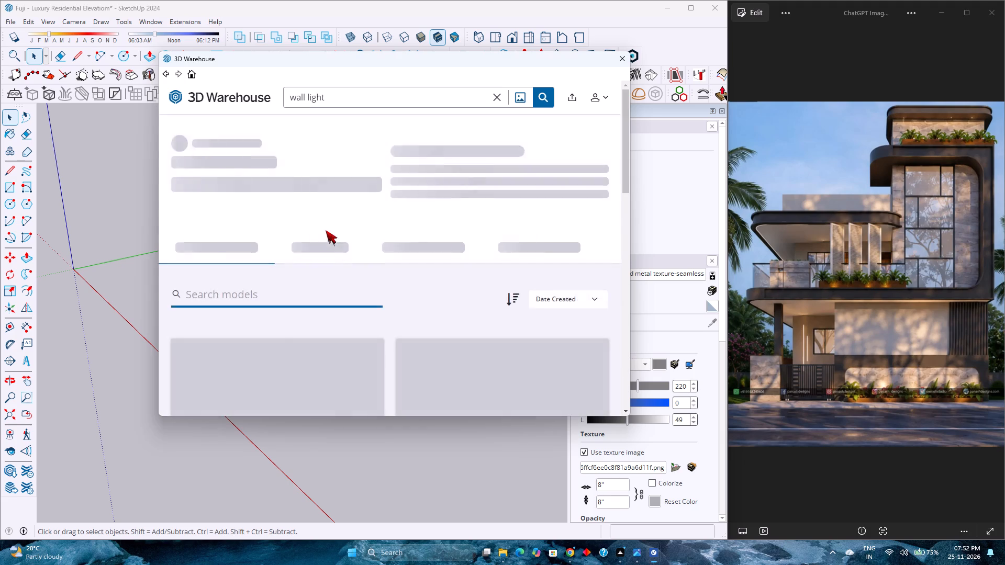
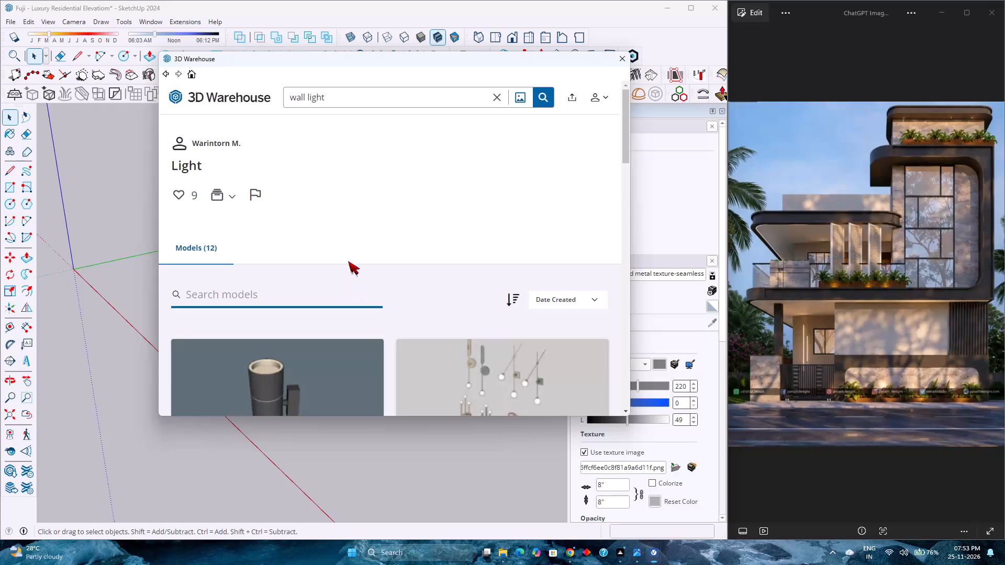
# Look through the models in the Light collection for a wall light that suits the reference elevation.
pyautogui.scroll(-4, 348, 260)
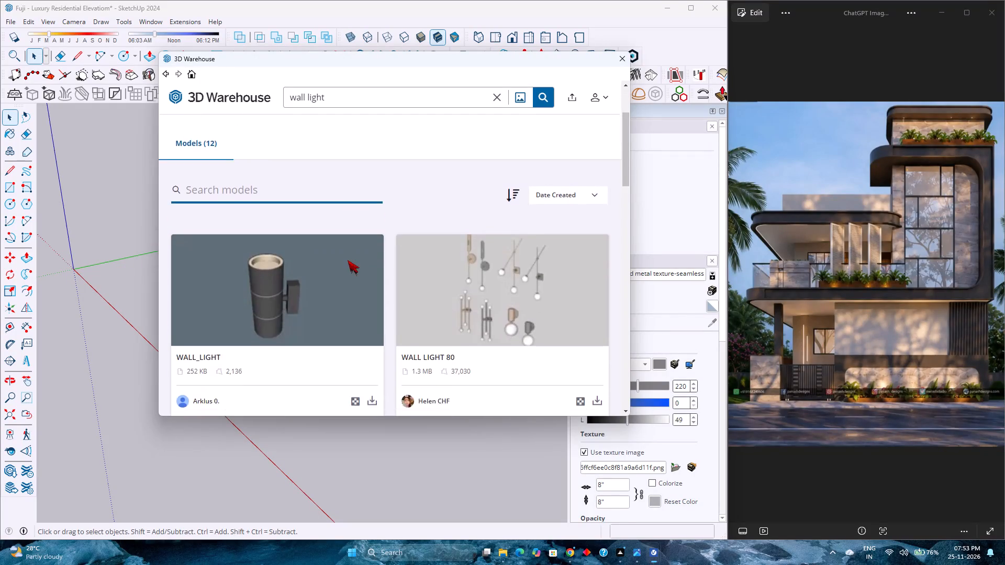
pyautogui.scroll(-8, 348, 260)
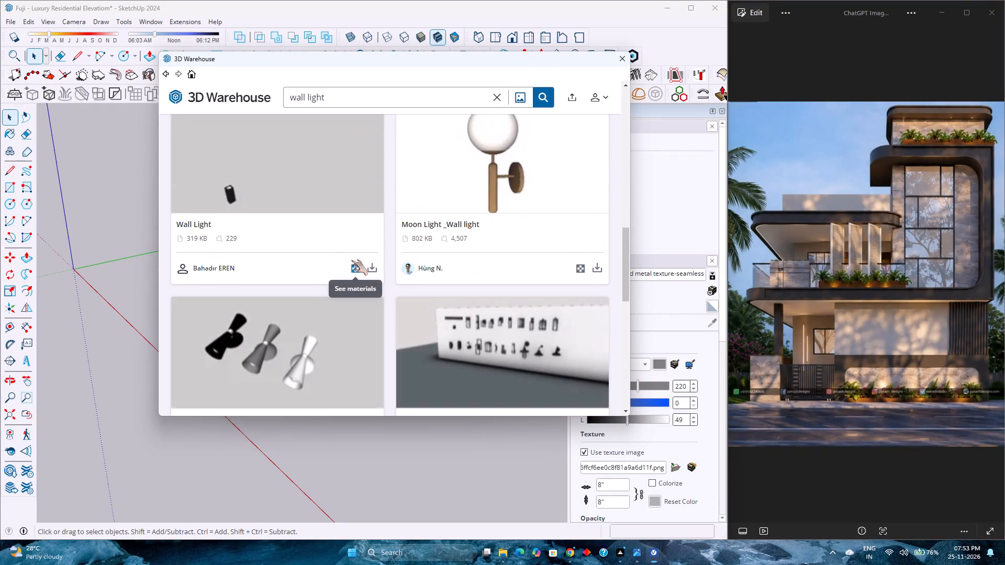
pyautogui.scroll(-8, 351, 260)
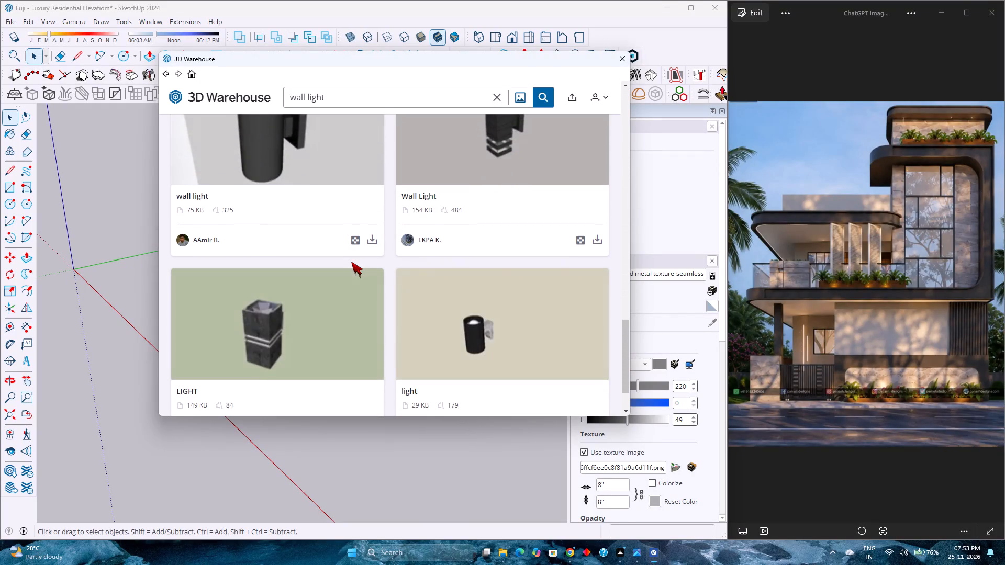
pyautogui.scroll(-6, 351, 262)
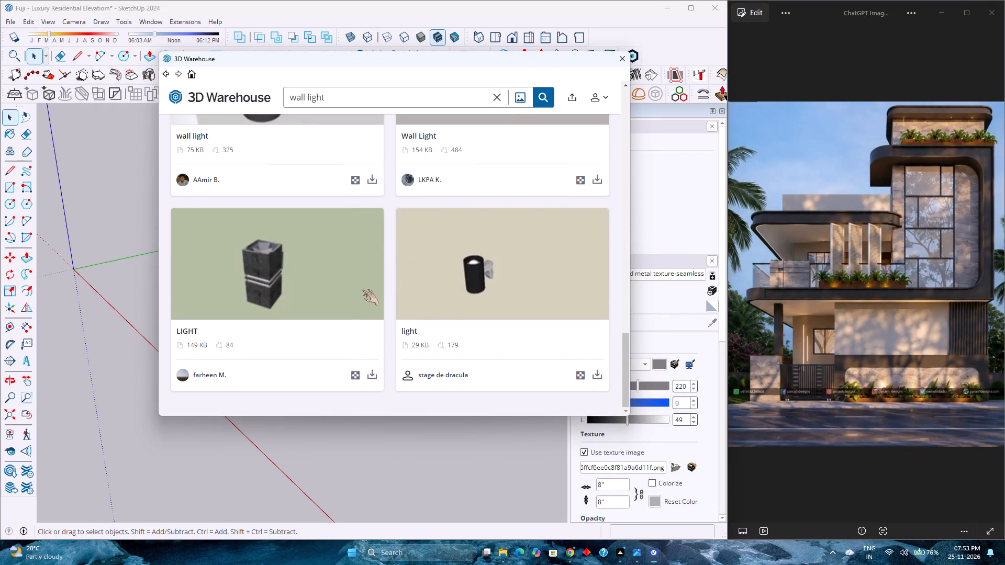
pyautogui.scroll(-3, 304, 304)
pyautogui.scroll(9, 261, 287)
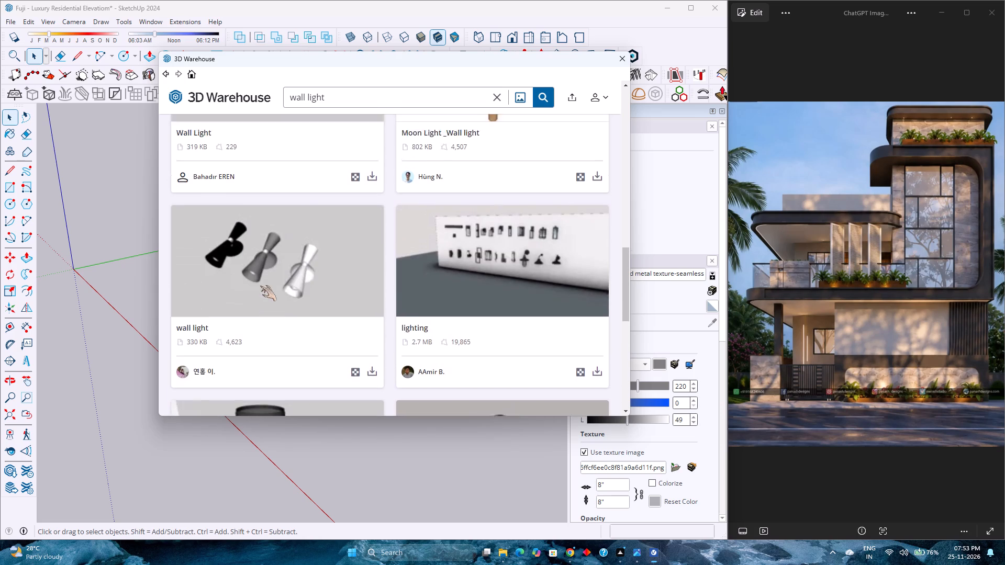
pyautogui.scroll(10, 260, 286)
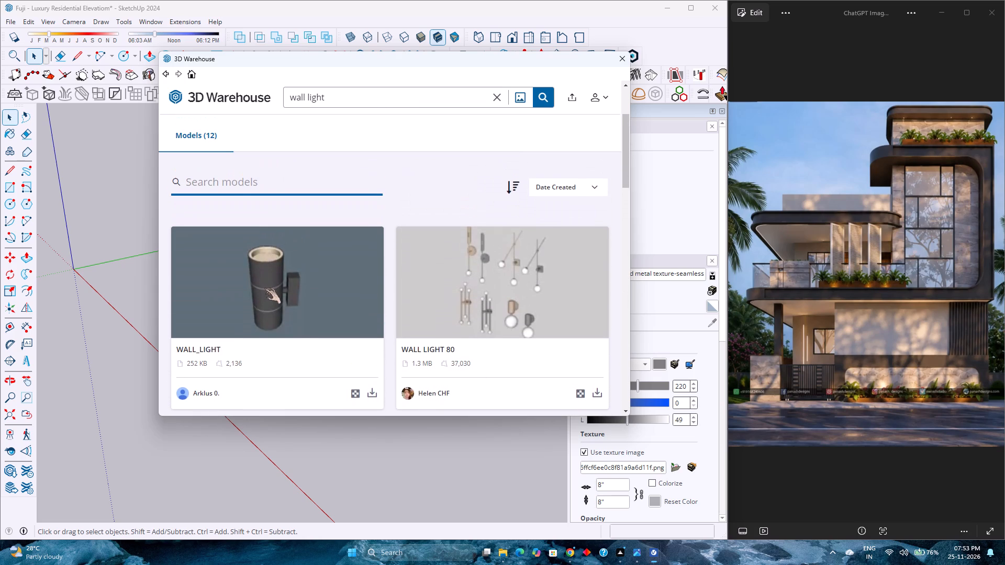
pyautogui.click(560, 189)
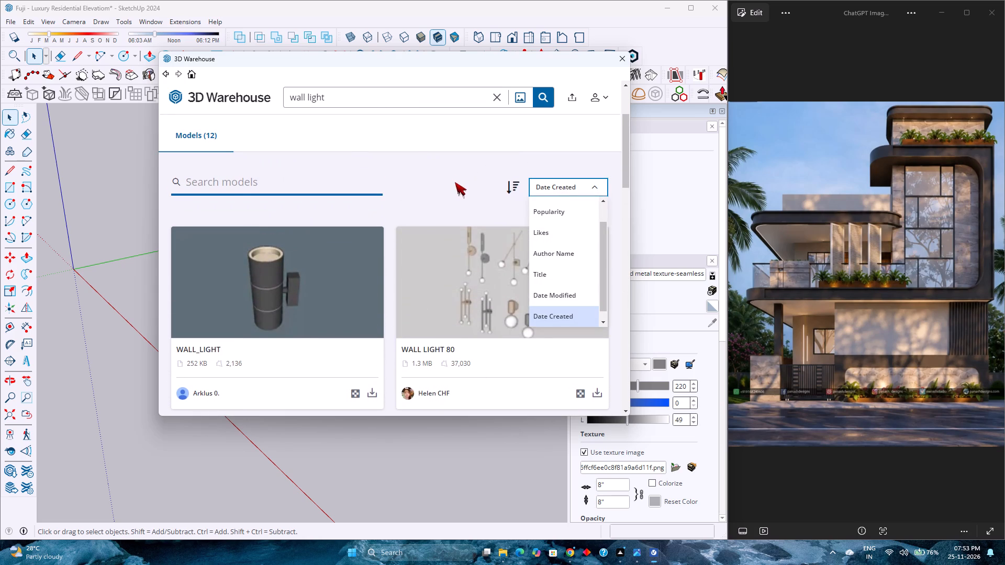
pyautogui.click(460, 196)
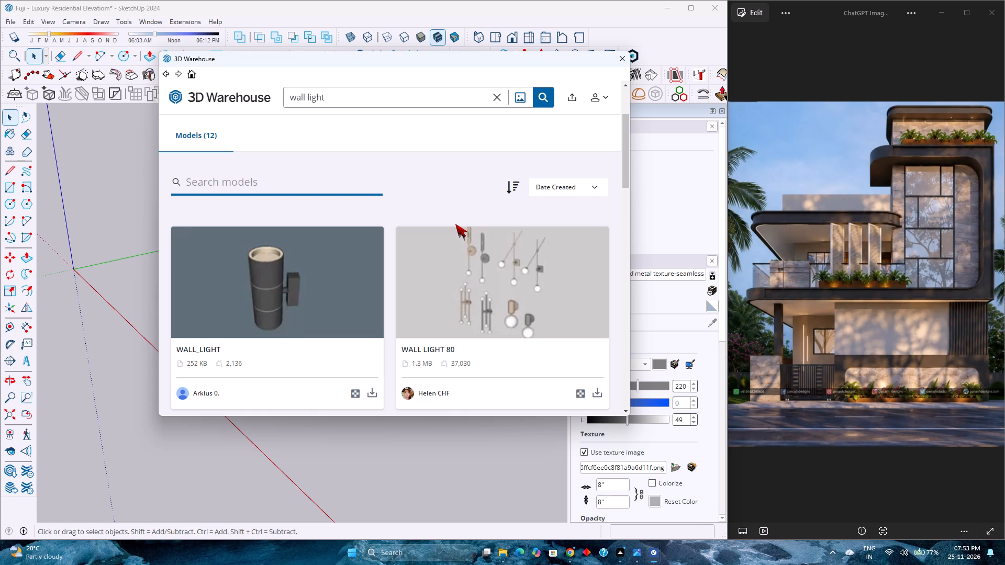
pyautogui.scroll(-2, 443, 239)
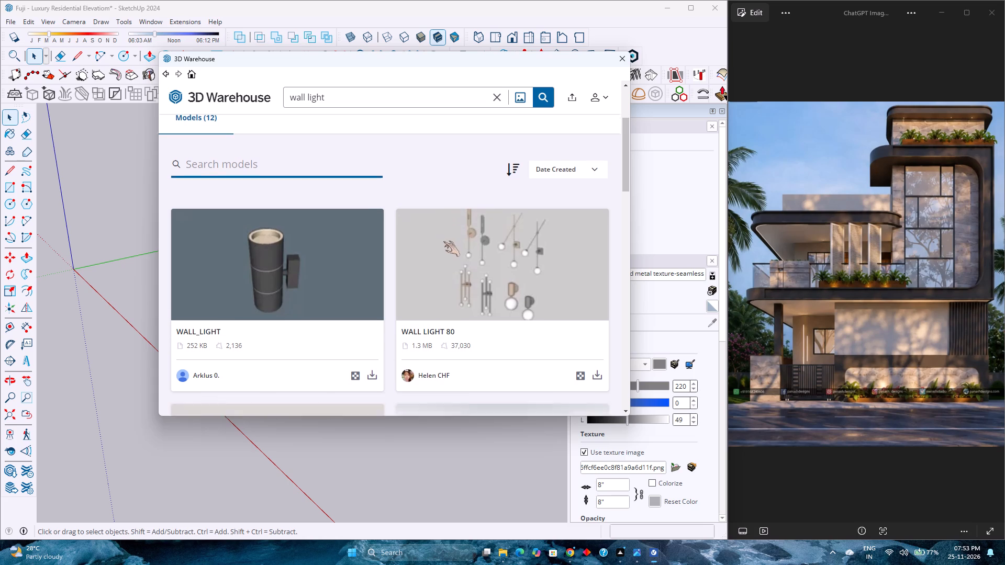
pyautogui.scroll(-7, 443, 241)
pyautogui.scroll(-3, 386, 266)
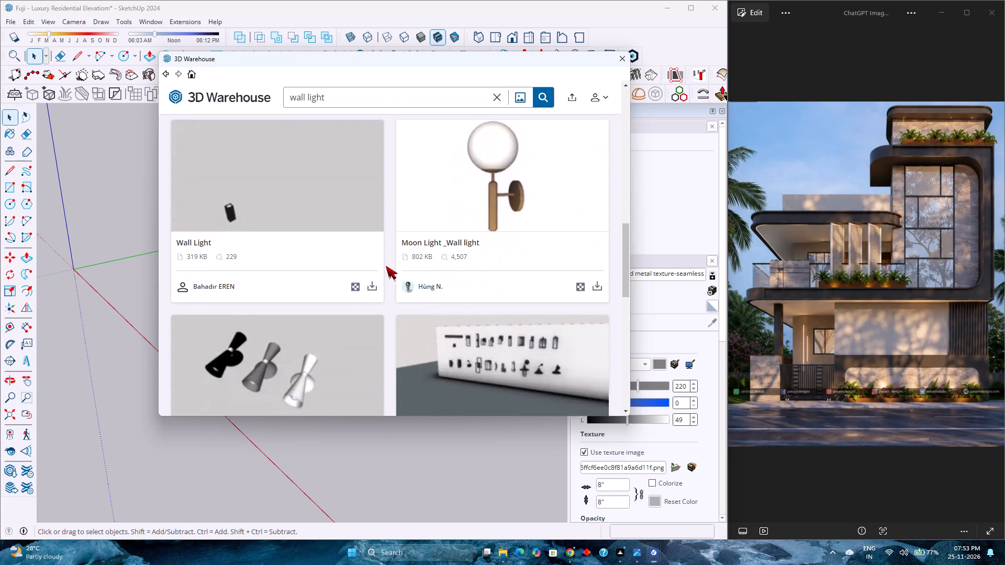
pyautogui.scroll(-9, 386, 266)
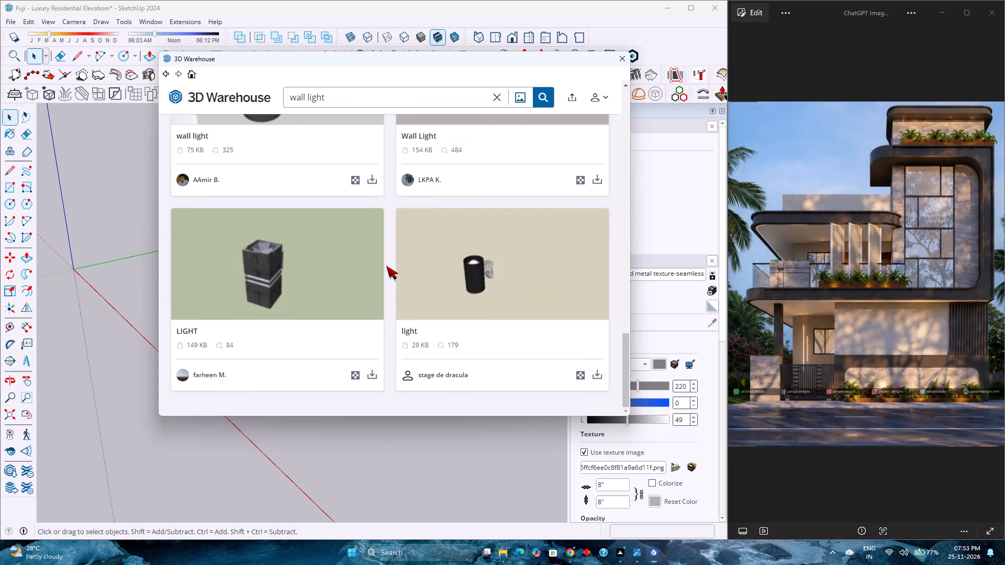
pyautogui.scroll(-4, 386, 266)
pyautogui.scroll(3, 386, 266)
pyautogui.scroll(-3, 386, 266)
pyautogui.scroll(3, 386, 266)
pyautogui.scroll(-3, 386, 266)
pyautogui.scroll(3, 386, 266)
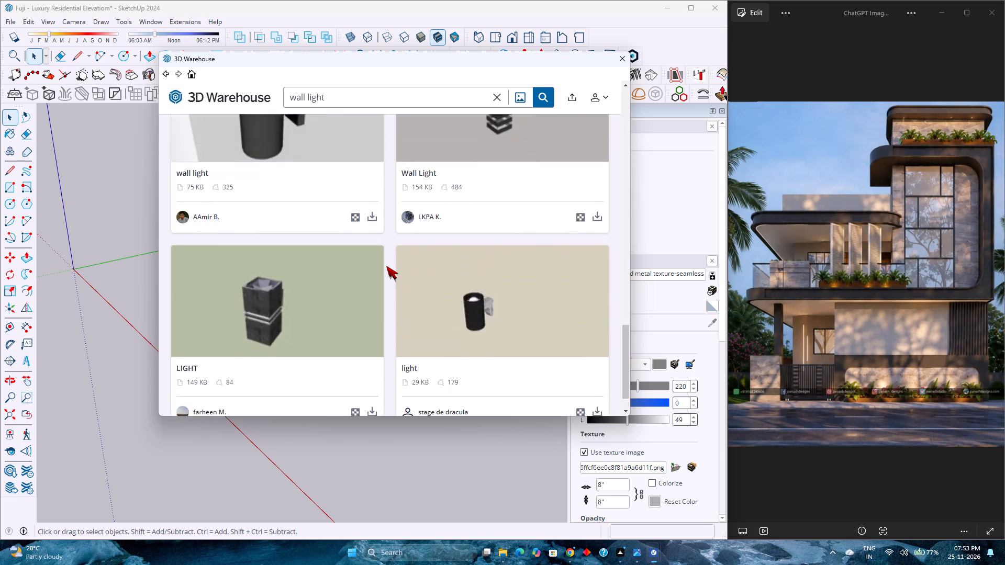
pyautogui.scroll(-3, 387, 265)
pyautogui.scroll(3, 387, 265)
pyautogui.scroll(-3, 387, 265)
pyautogui.scroll(3, 387, 265)
pyautogui.scroll(-3, 387, 265)
pyautogui.scroll(3, 387, 265)
pyautogui.scroll(-3, 387, 265)
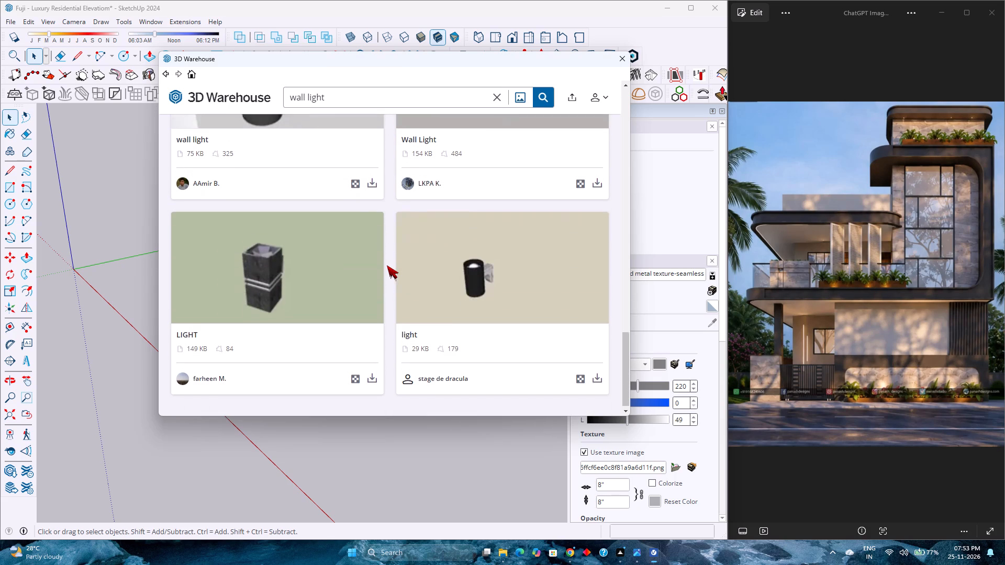
pyautogui.scroll(-4, 387, 265)
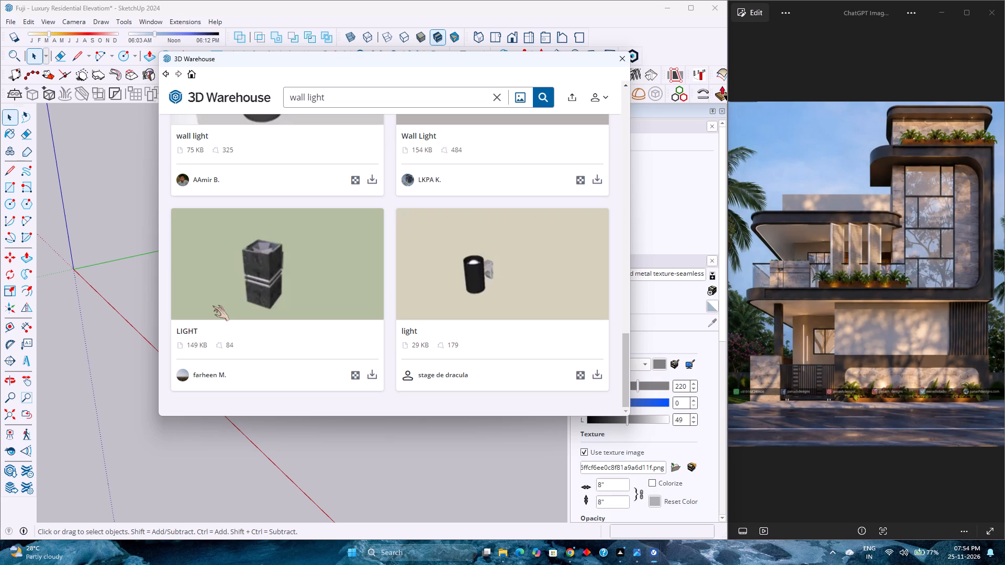
pyautogui.scroll(-7, 233, 286)
pyautogui.scroll(14, 379, 320)
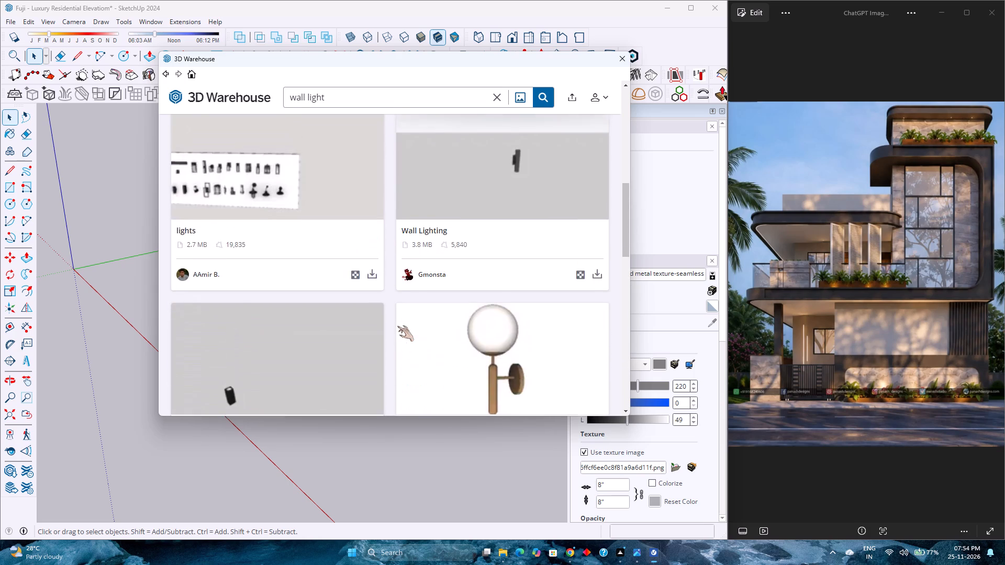
pyautogui.scroll(7, 397, 326)
pyautogui.scroll(-1, 397, 326)
pyautogui.scroll(2, 397, 326)
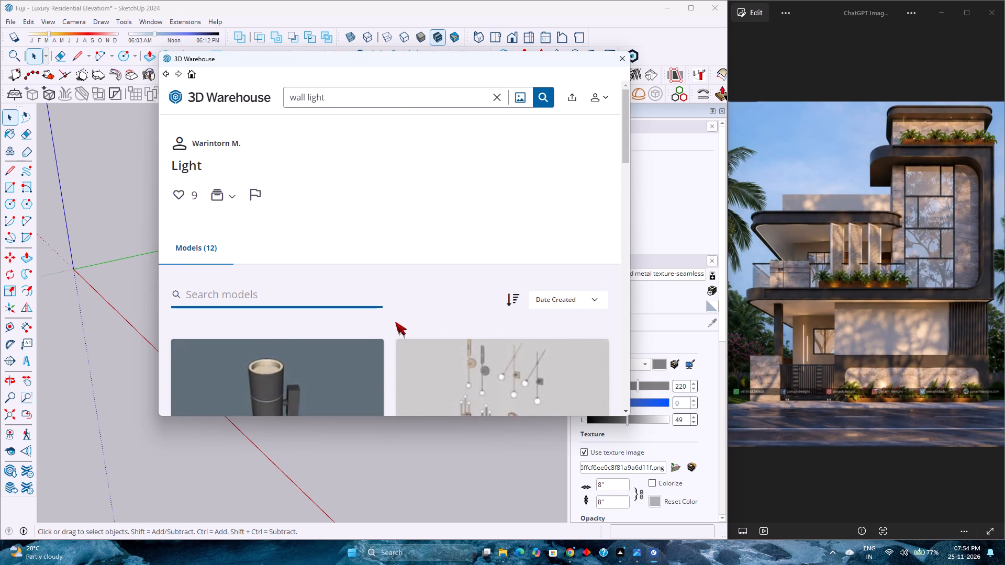
pyautogui.scroll(4, 395, 321)
pyautogui.scroll(-2, 395, 321)
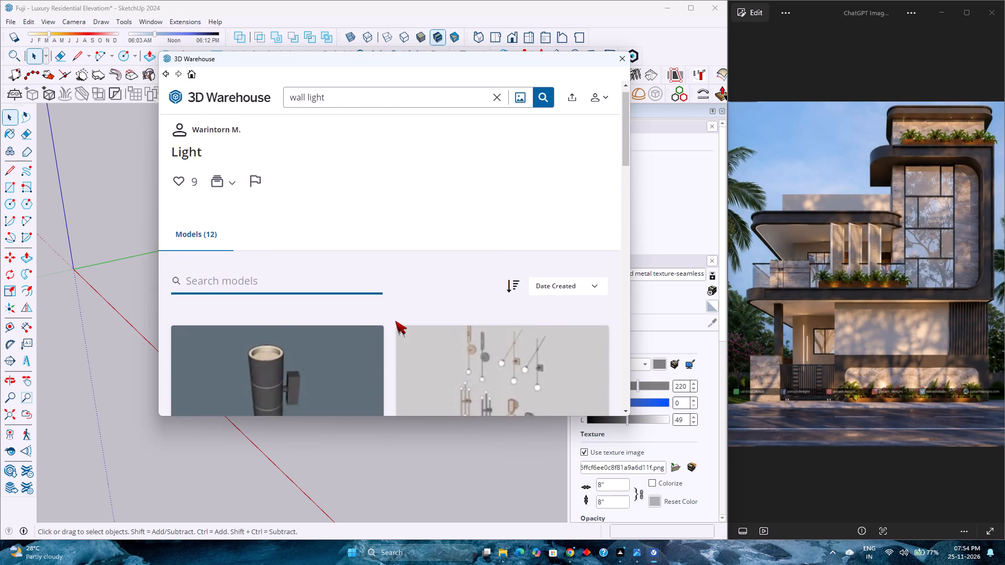
pyautogui.scroll(-1, 395, 321)
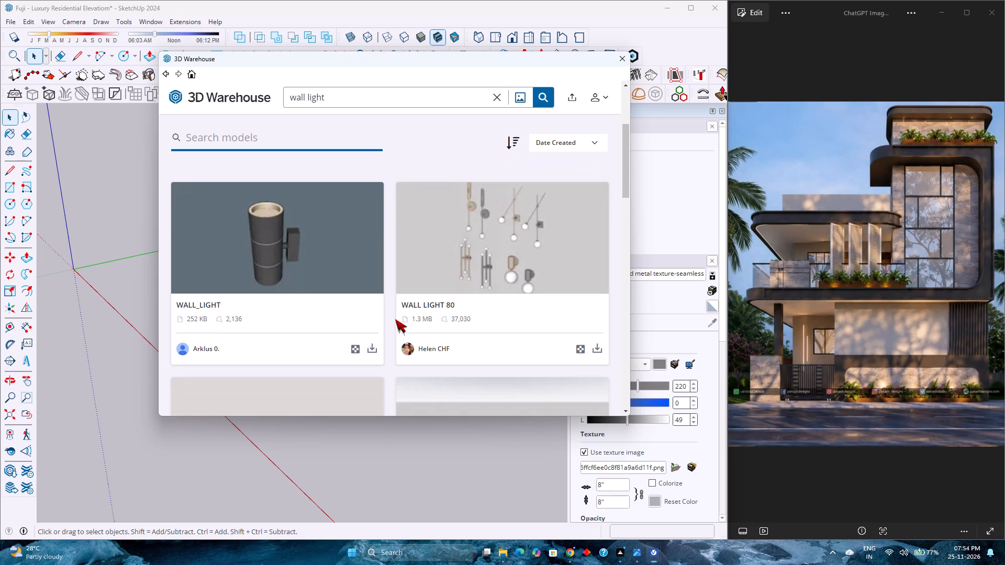
pyautogui.scroll(2, 395, 319)
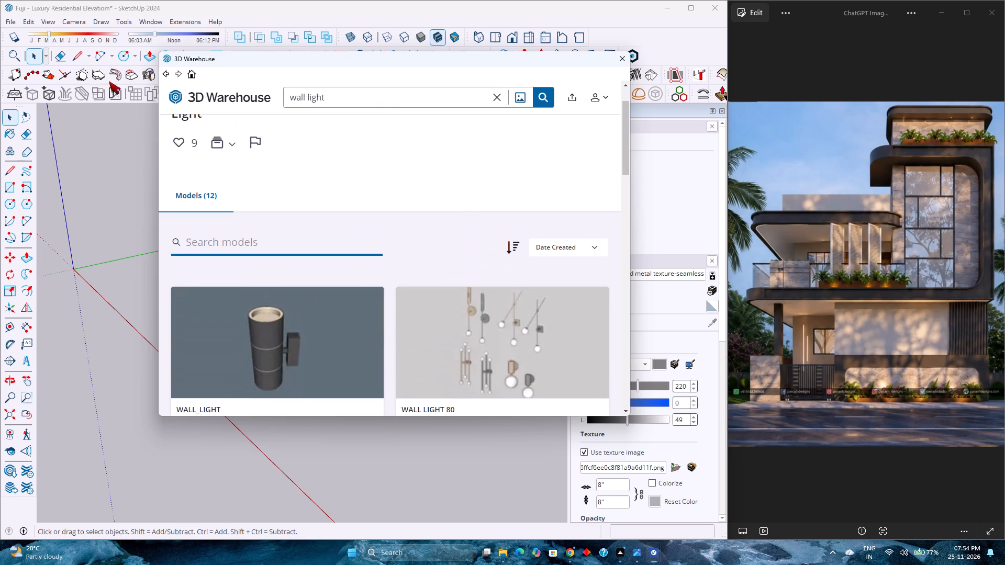
# Return to the black cylindrical wall light's model page and look through its related models.
pyautogui.click(165, 74)
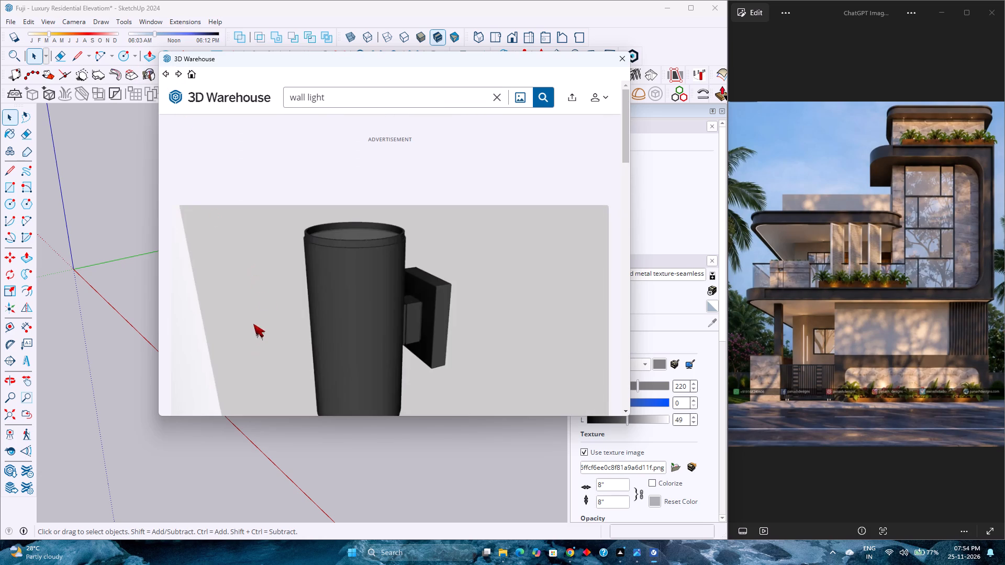
pyautogui.scroll(-11, 411, 269)
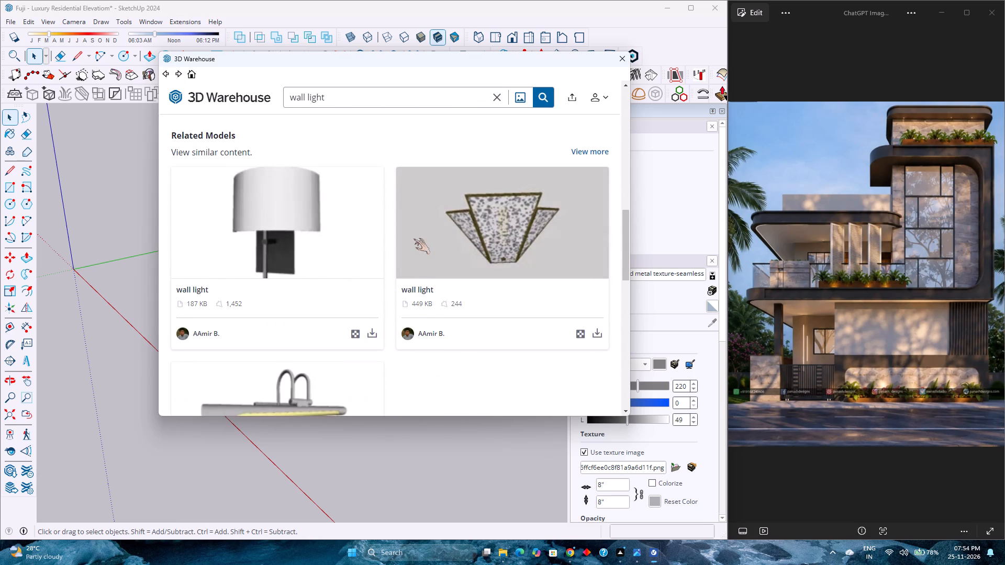
pyautogui.scroll(-2, 409, 232)
pyautogui.scroll(5, 404, 247)
# Open the comments on the black cylindrical wall light model.
pyautogui.click(394, 246)
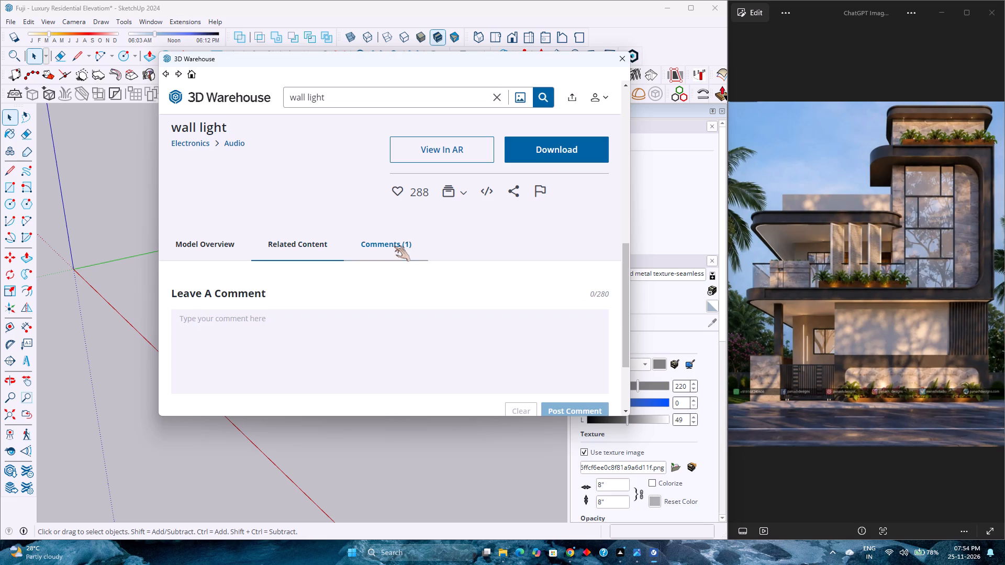
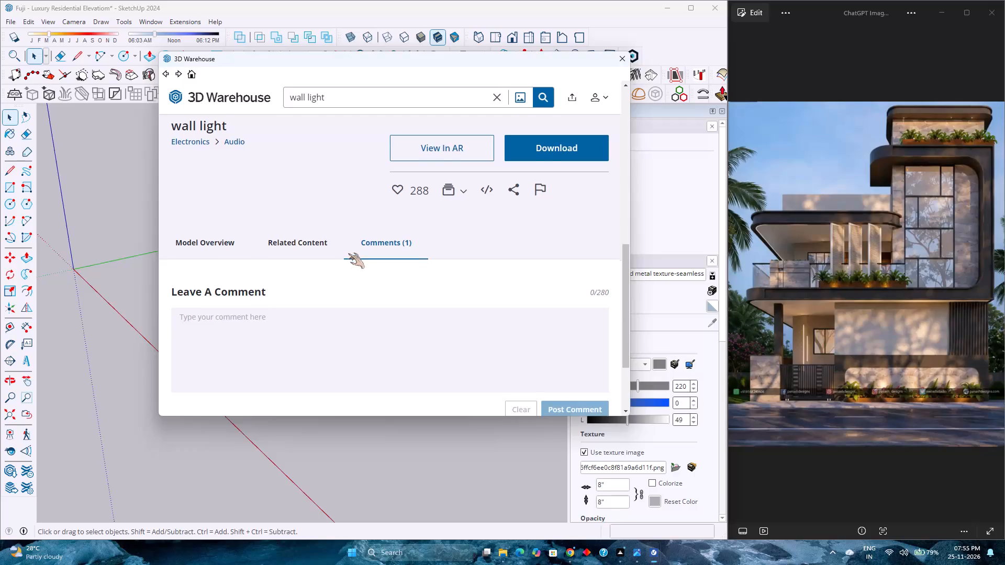
# Read through the comments on the black cylindrical wall light model and return to its related content.
pyautogui.scroll(-4, 348, 253)
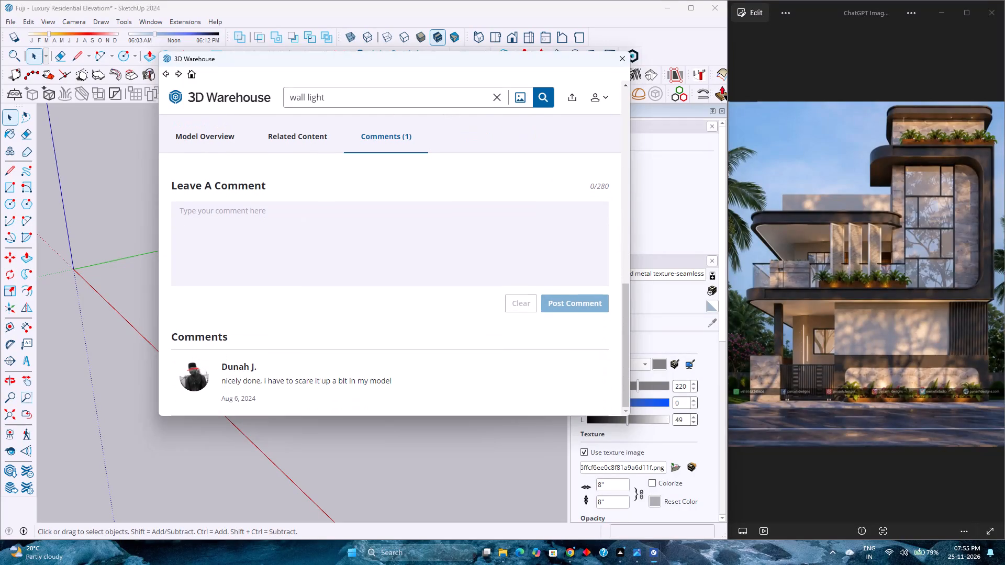
pyautogui.scroll(-5, 356, 277)
pyautogui.scroll(5, 356, 280)
pyautogui.click(305, 390)
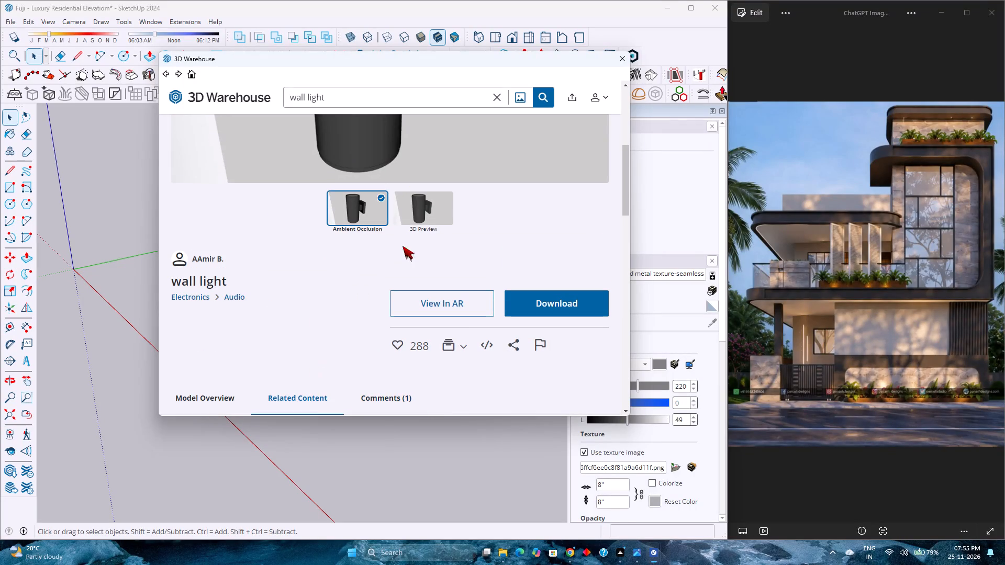
# Go back to the wall light search results and look through the models for one that suits the reference elevation.
pyautogui.click(164, 71)
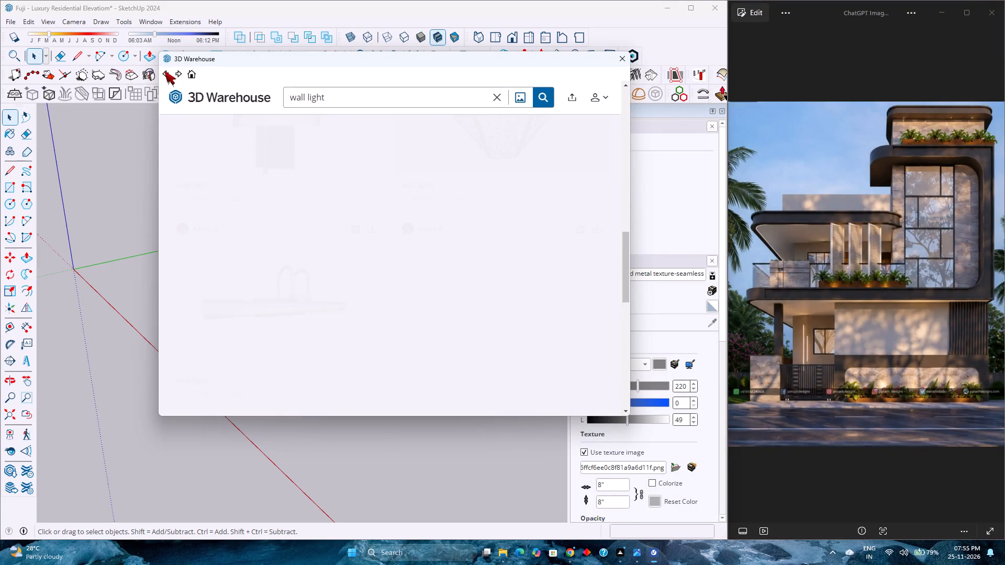
pyautogui.scroll(-7, 346, 302)
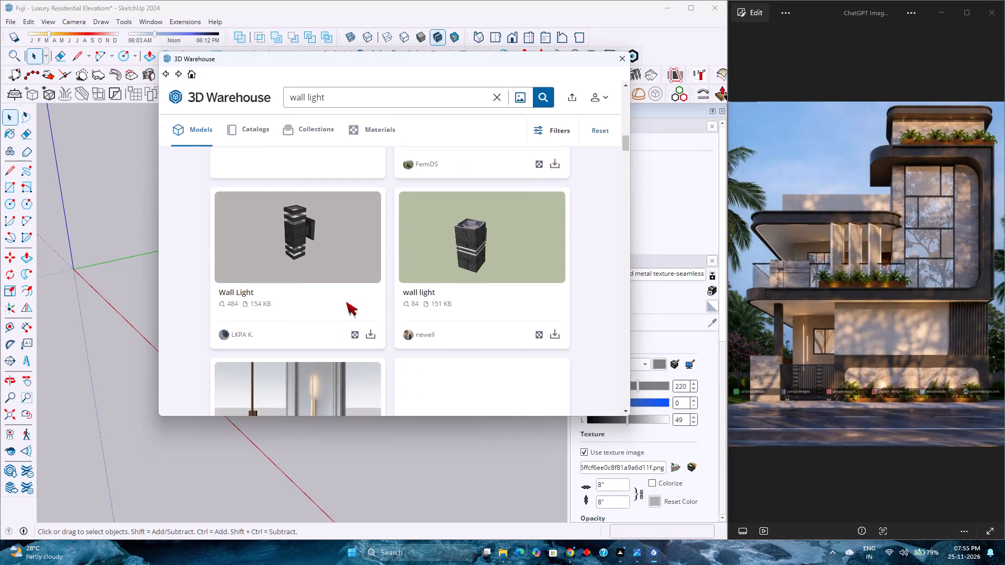
pyautogui.scroll(-16, 346, 302)
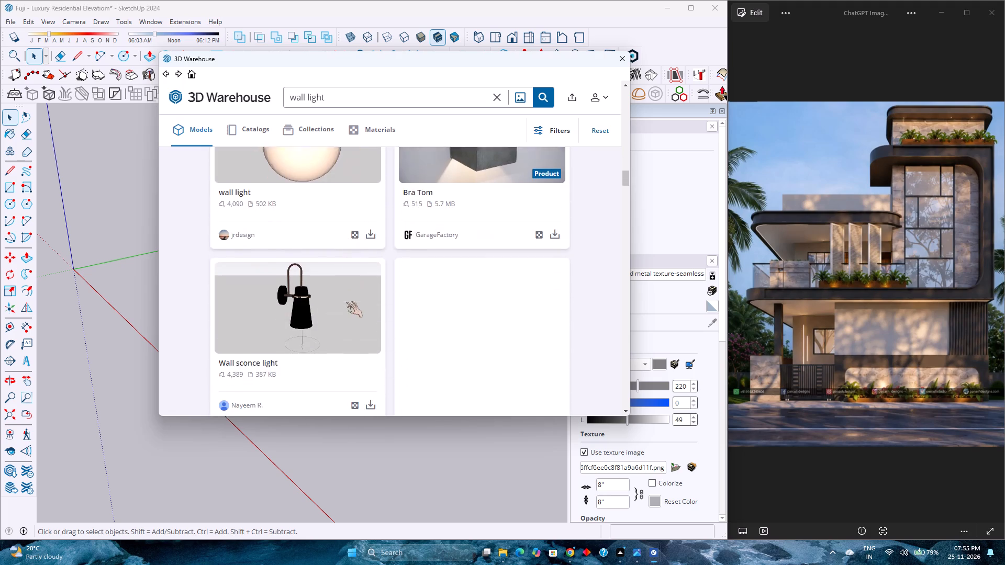
pyautogui.scroll(-14, 346, 302)
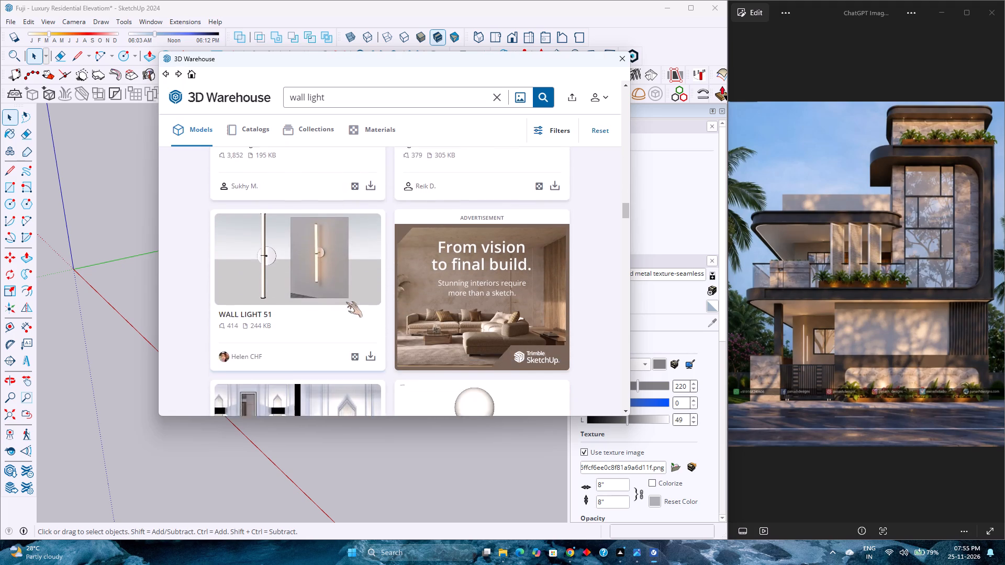
pyautogui.scroll(-12, 346, 302)
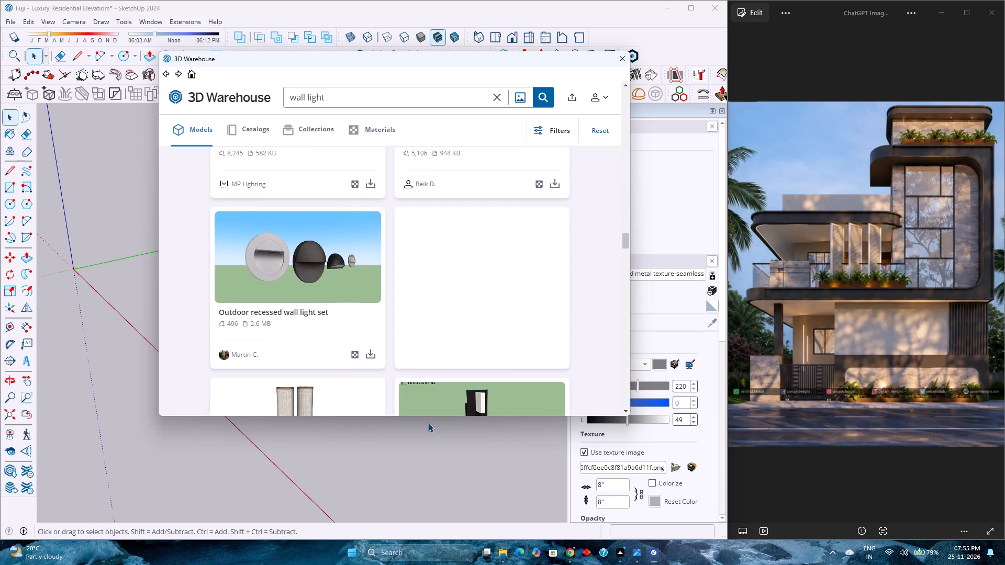
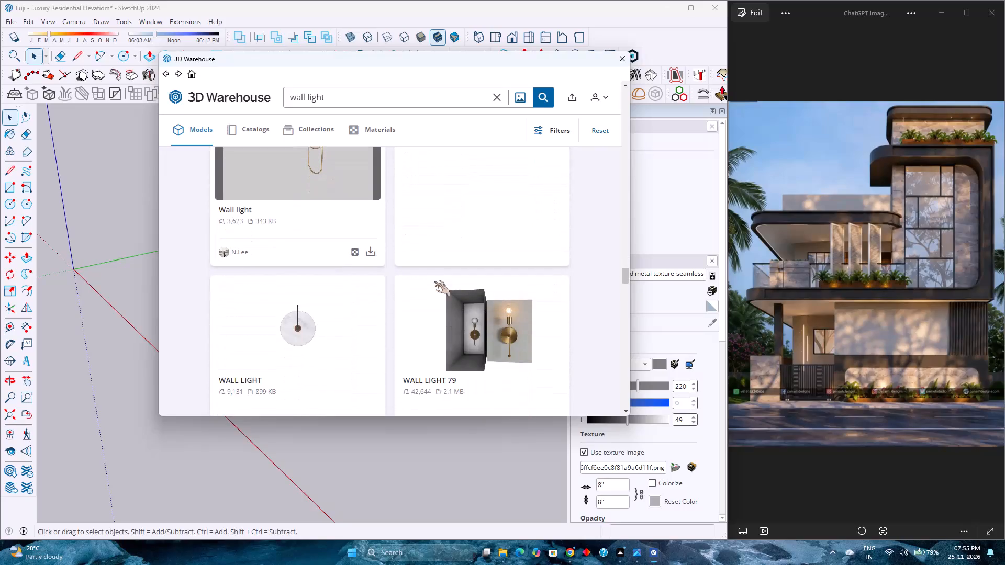
# Look through the remaining wall light search results for a model that suits the reference elevation, and close 3D Warehouse.
pyautogui.scroll(-13, 434, 281)
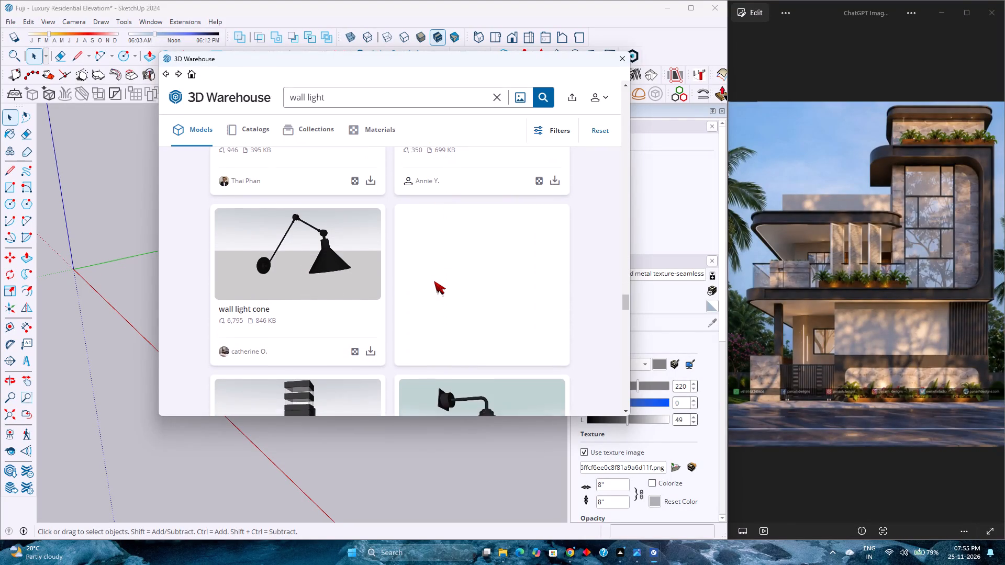
pyautogui.scroll(-1, 434, 281)
pyautogui.scroll(3, 434, 281)
pyautogui.scroll(-10, 434, 281)
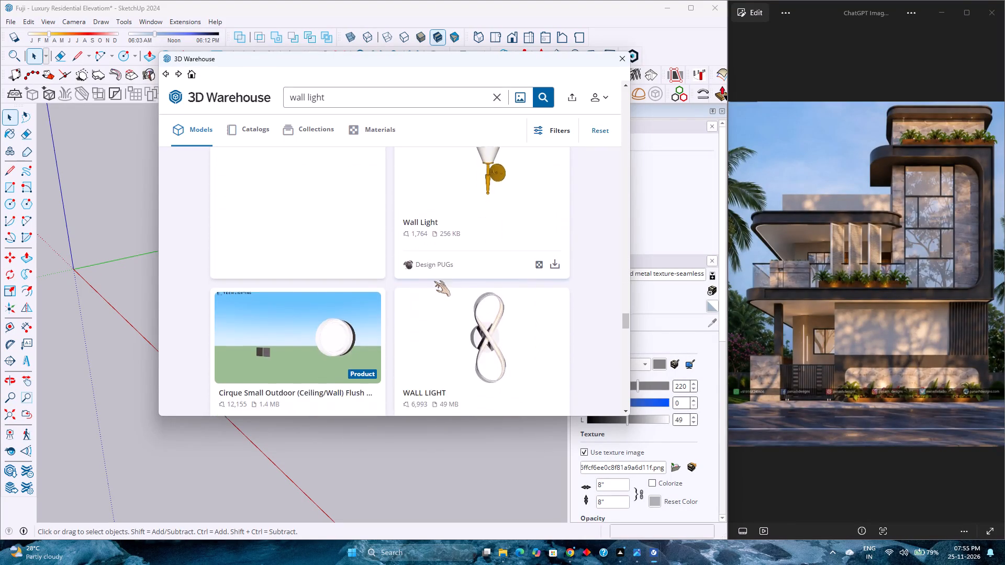
pyautogui.scroll(-15, 434, 281)
pyautogui.scroll(-11, 434, 280)
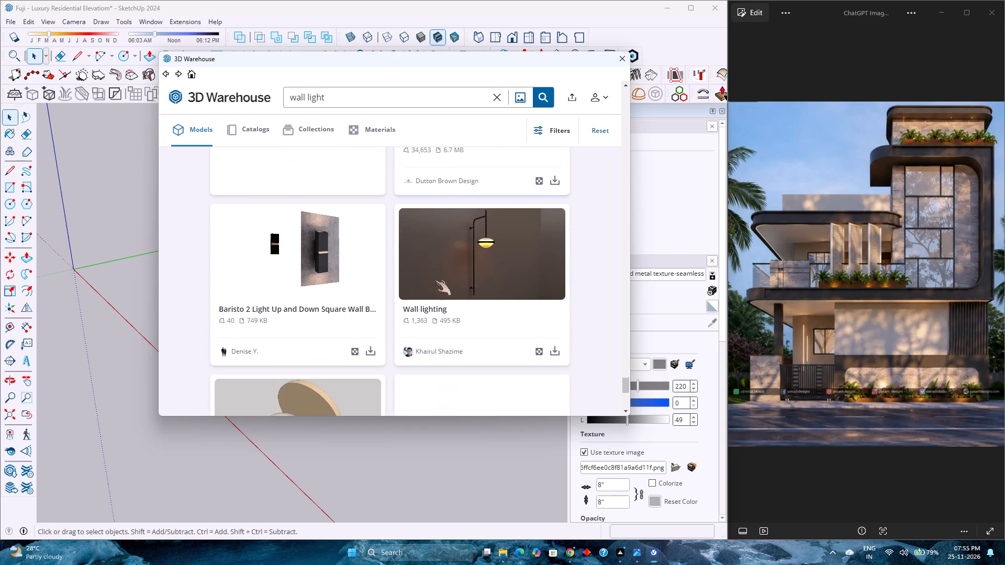
pyautogui.scroll(-5, 434, 280)
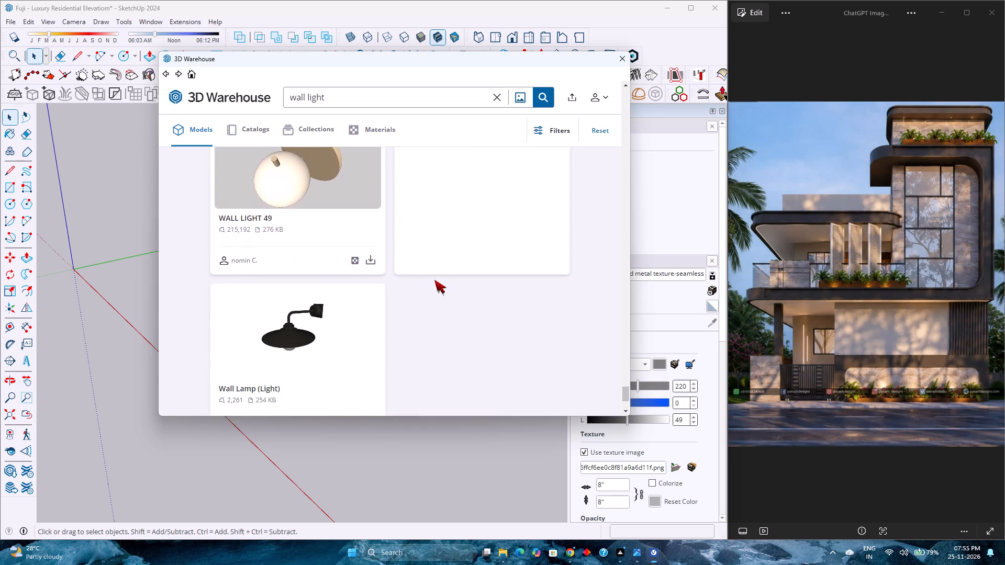
pyautogui.scroll(-7, 434, 280)
pyautogui.scroll(2, 434, 279)
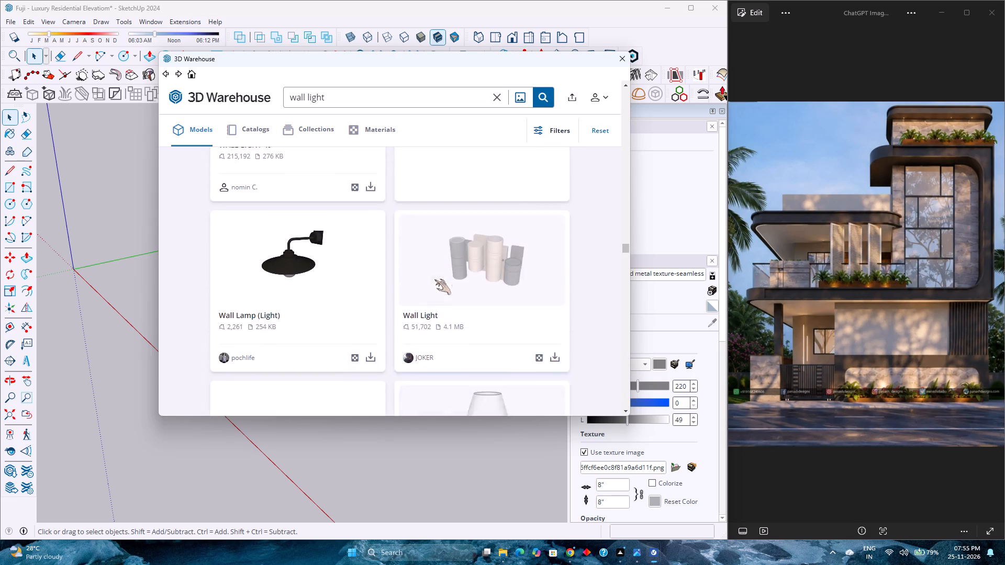
pyautogui.scroll(1, 434, 279)
pyautogui.scroll(-3, 434, 279)
pyautogui.scroll(4, 434, 279)
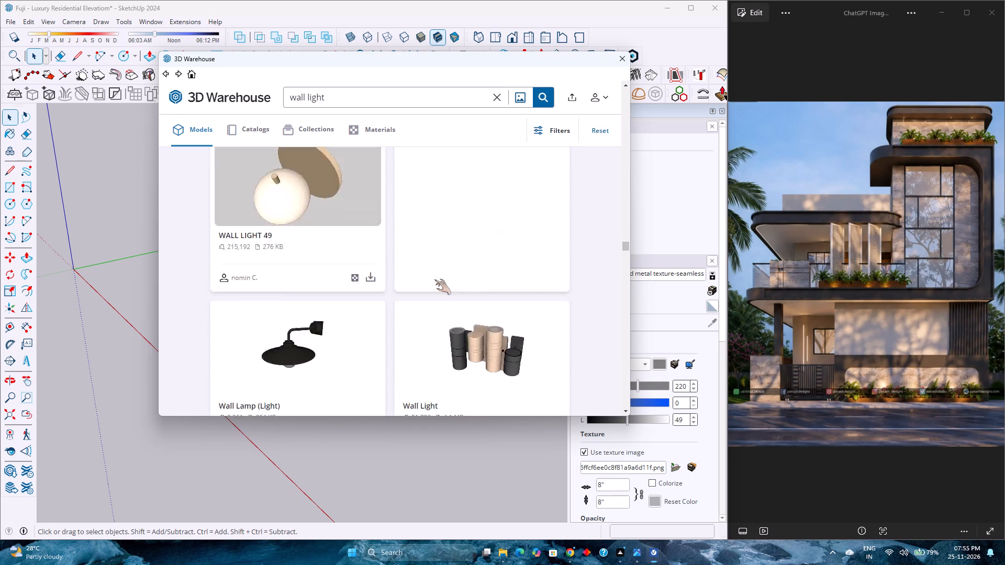
pyautogui.scroll(3, 434, 279)
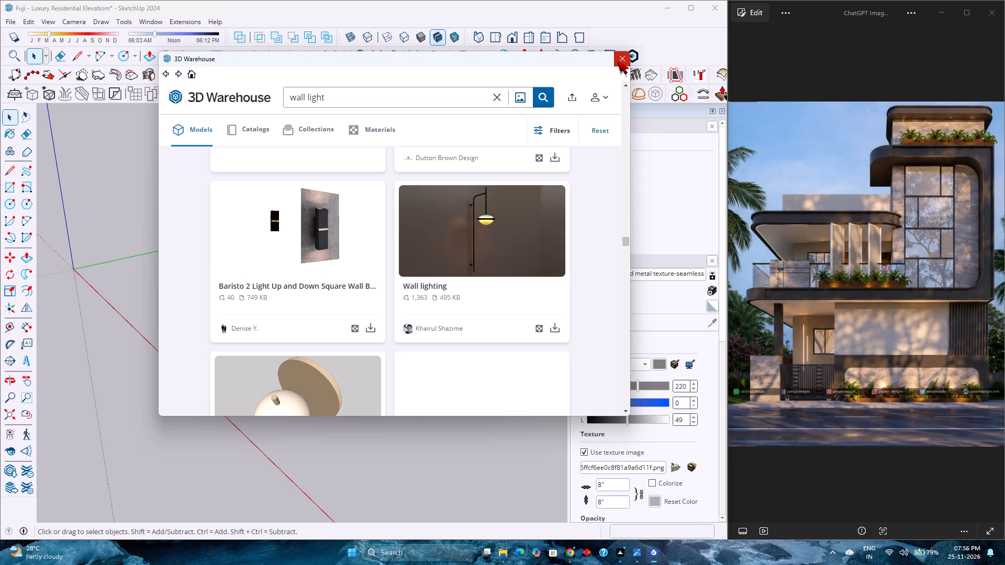
pyautogui.click(617, 61)
# Open the model Fuji - Luxury G+2 Residential Elevation, saving the changes to the current elevation file.
pyautogui.click(14, 18)
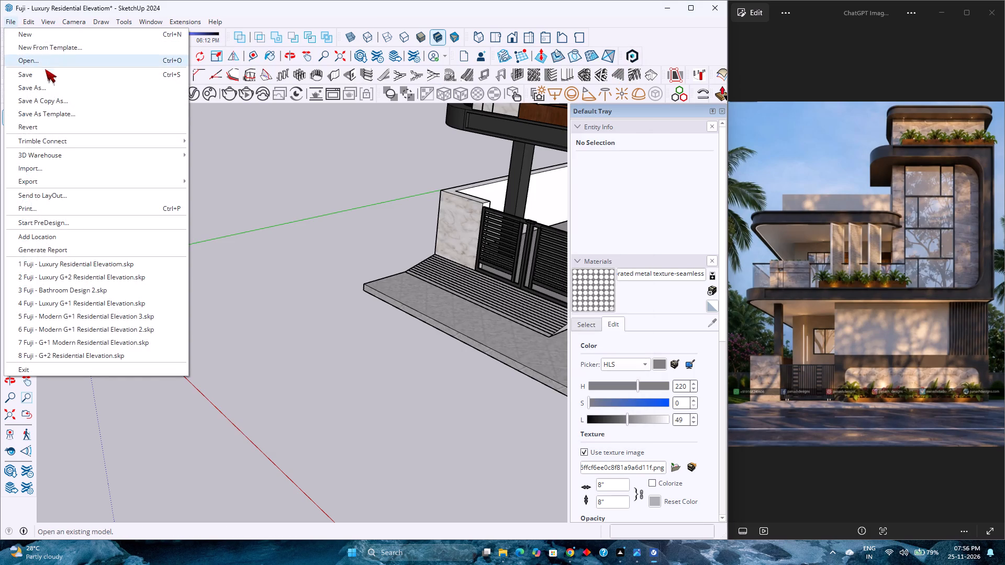
pyautogui.click(63, 62)
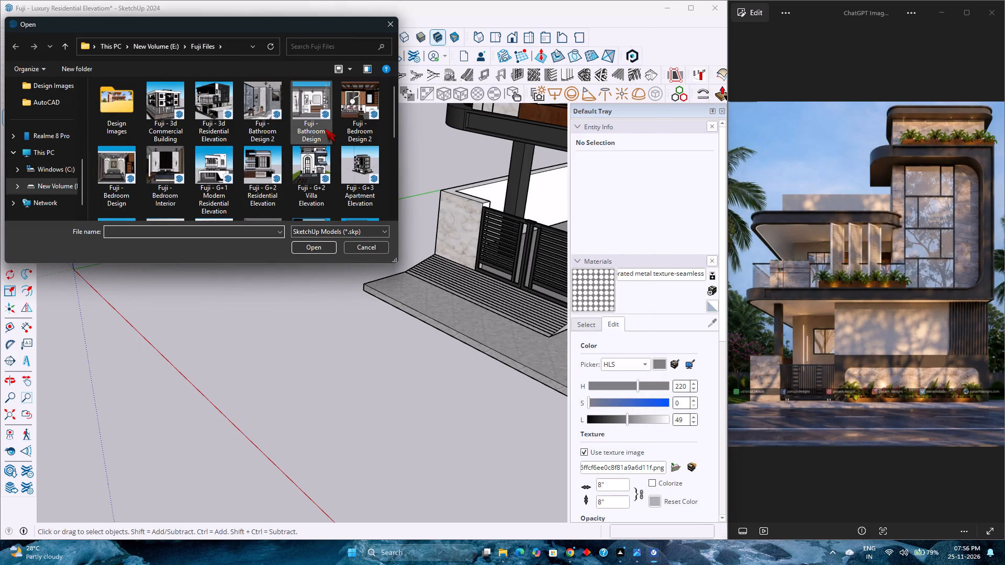
pyautogui.scroll(-3, 300, 173)
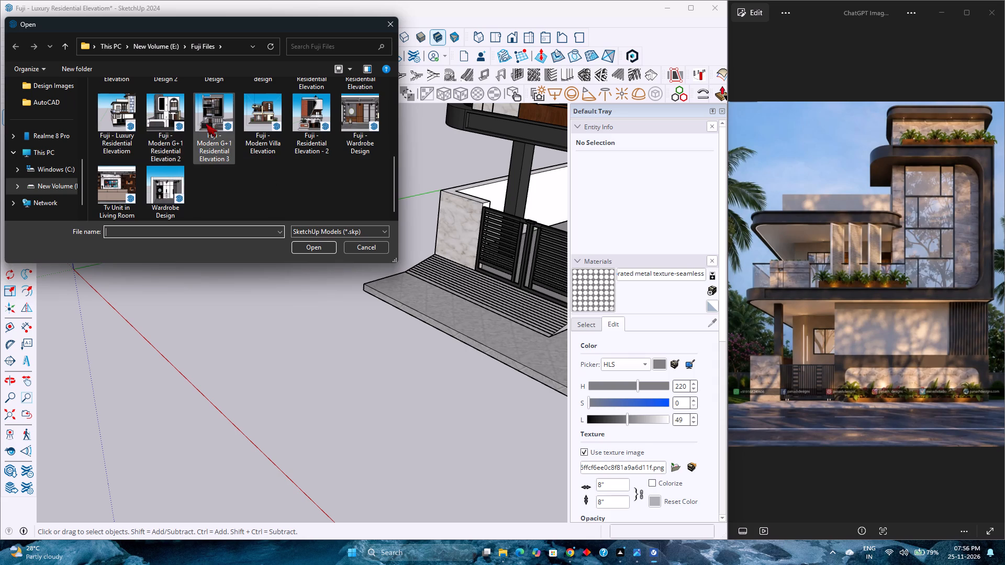
pyautogui.scroll(1, 309, 135)
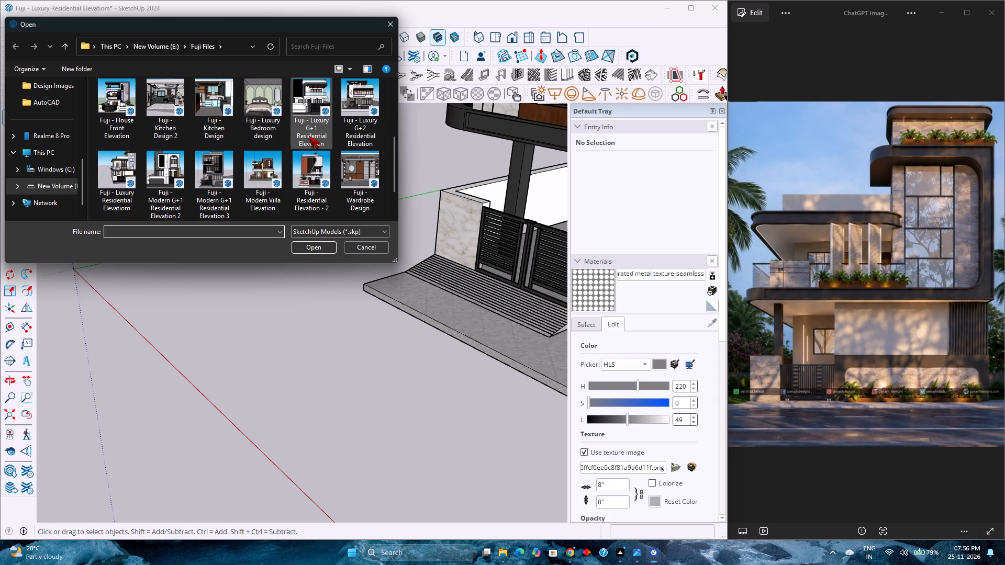
pyautogui.doubleClick(356, 109)
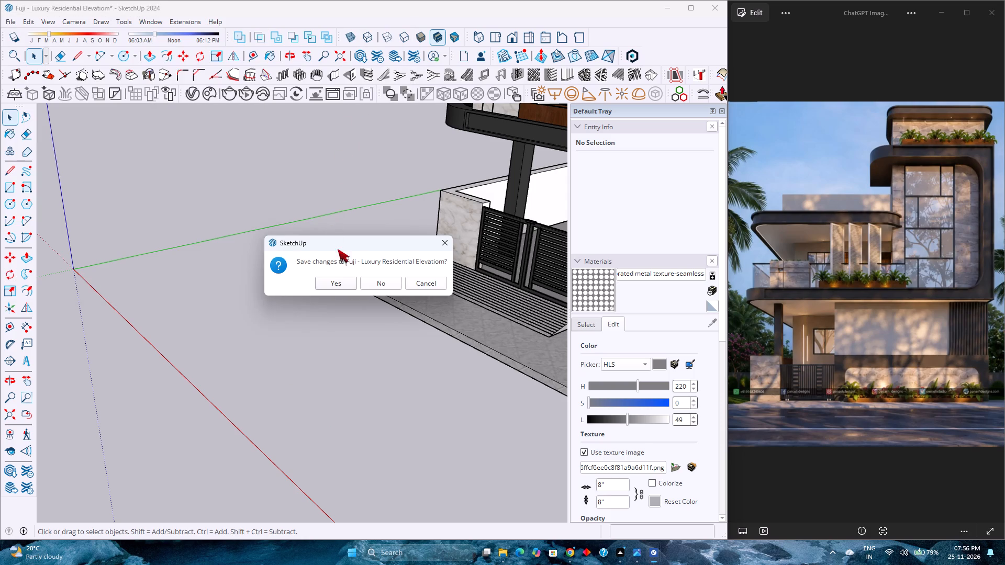
pyautogui.click(345, 286)
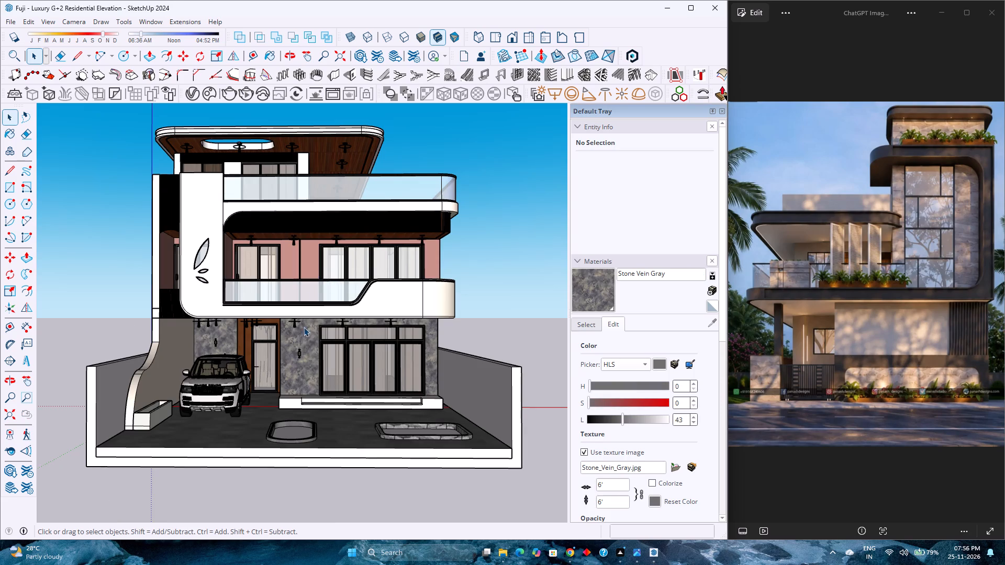
# Copy the WALL LIGHT 69 component from the grey stone wall between the entrance door and the ground-floor windows.
pyautogui.scroll(11, 301, 349)
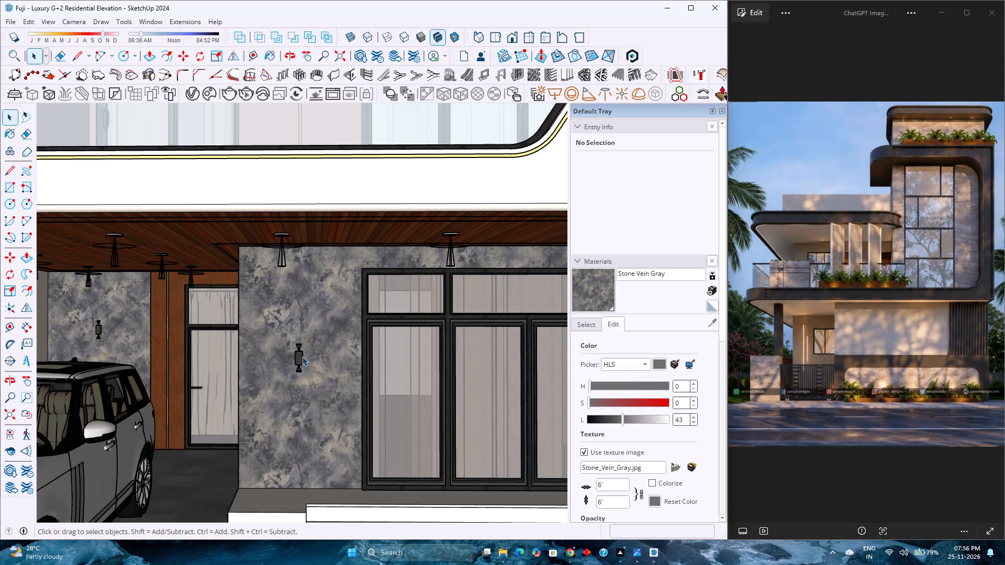
pyautogui.click(302, 356)
pyautogui.click(302, 356)
pyautogui.click(300, 359)
pyautogui.click(300, 360)
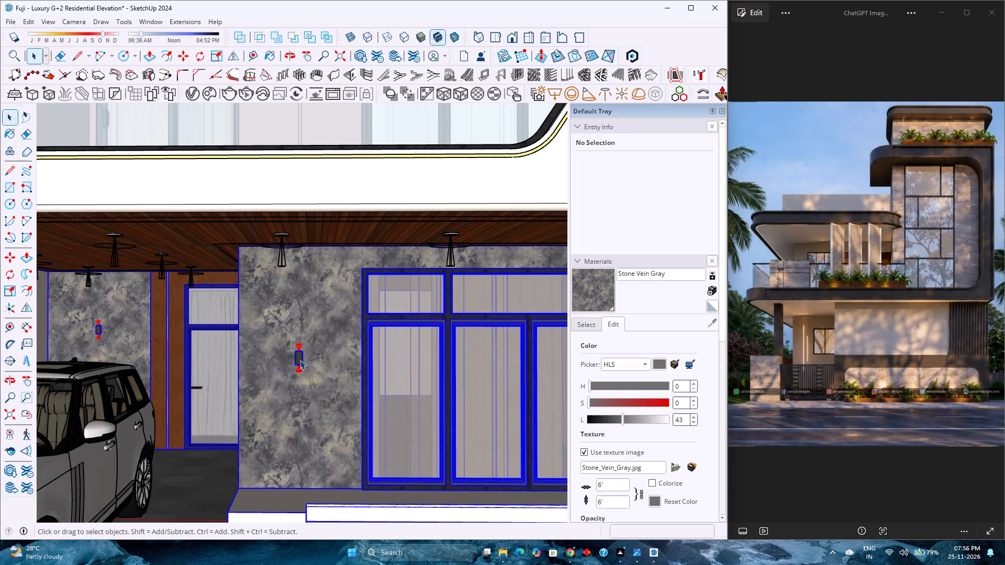
pyautogui.click(300, 360)
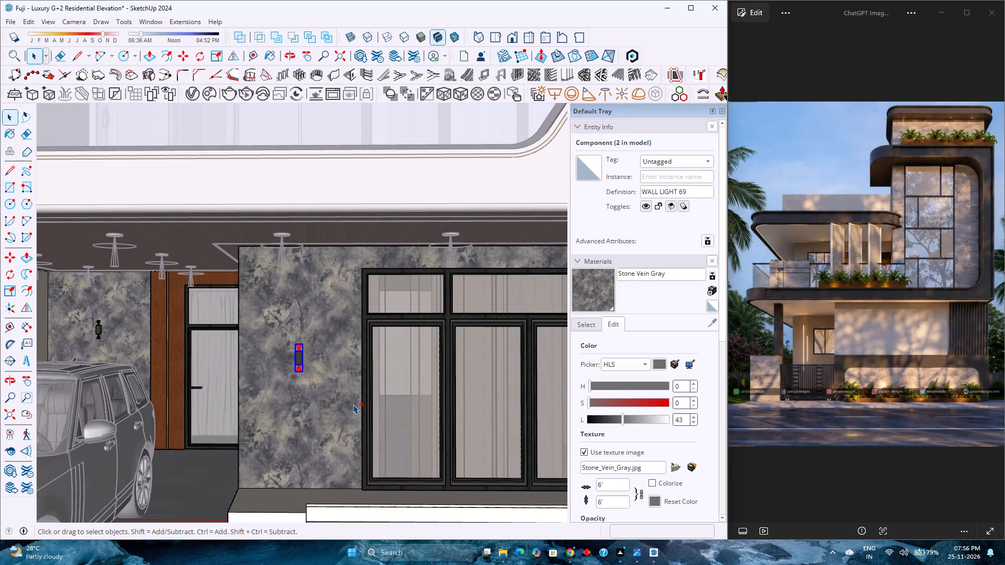
pyautogui.hotkey('ctrl', 'c')
# Reopen the model Fuji - Luxury Residential Elevatiom, saving the changes to the G+2 elevation file.
pyautogui.click(12, 22)
pyautogui.click(57, 62)
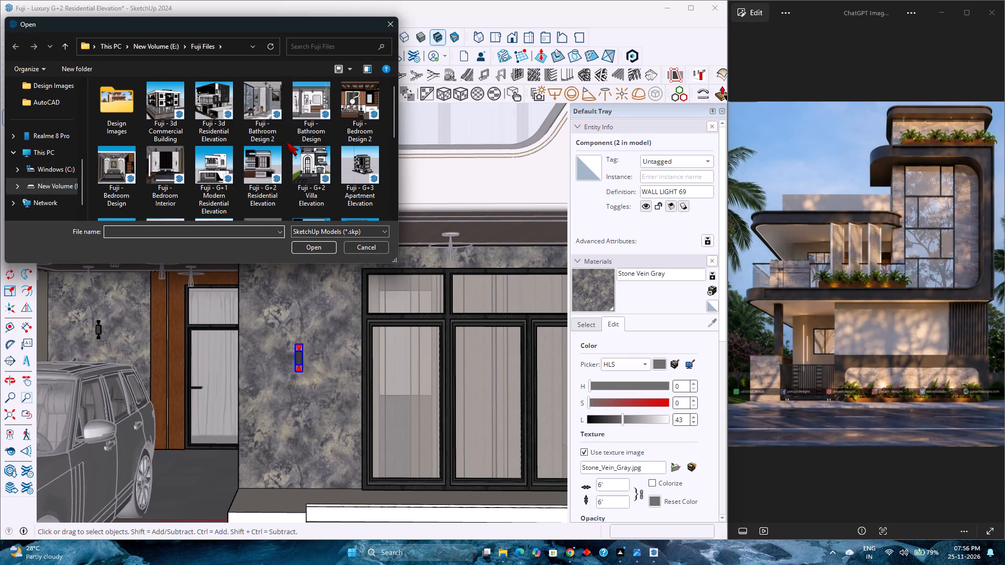
pyautogui.scroll(-8, 232, 134)
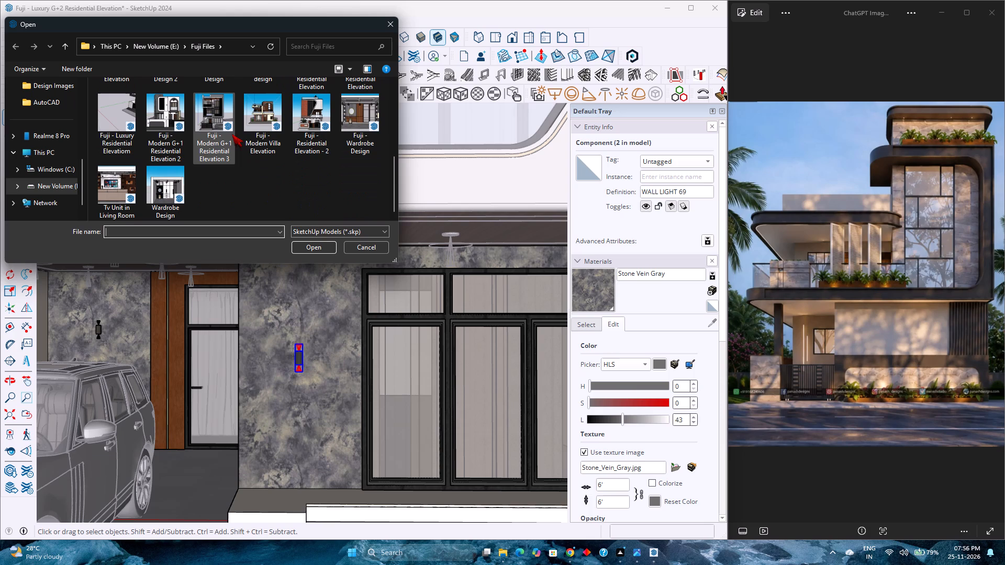
pyautogui.scroll(-1, 232, 134)
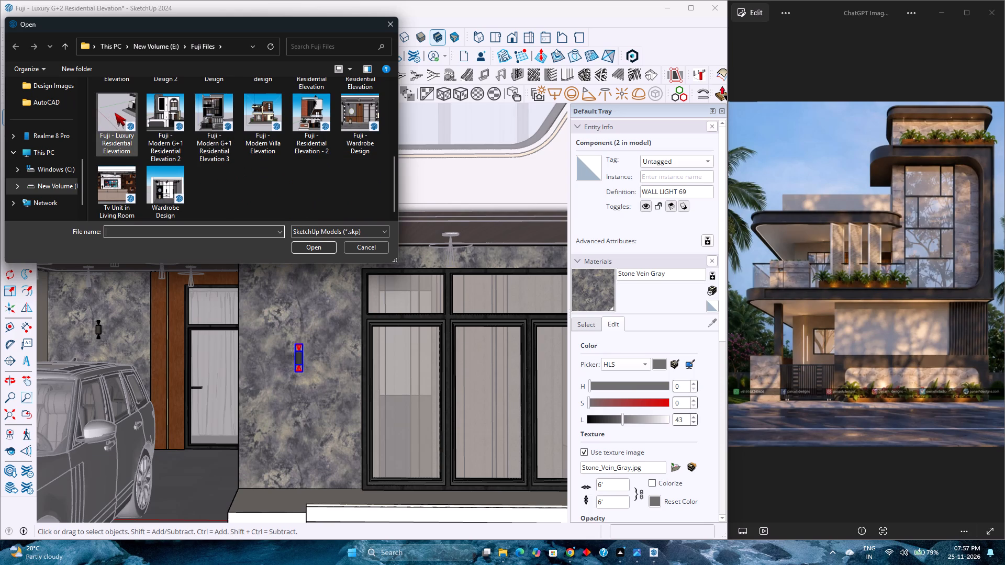
pyautogui.click(116, 112)
pyautogui.click(303, 247)
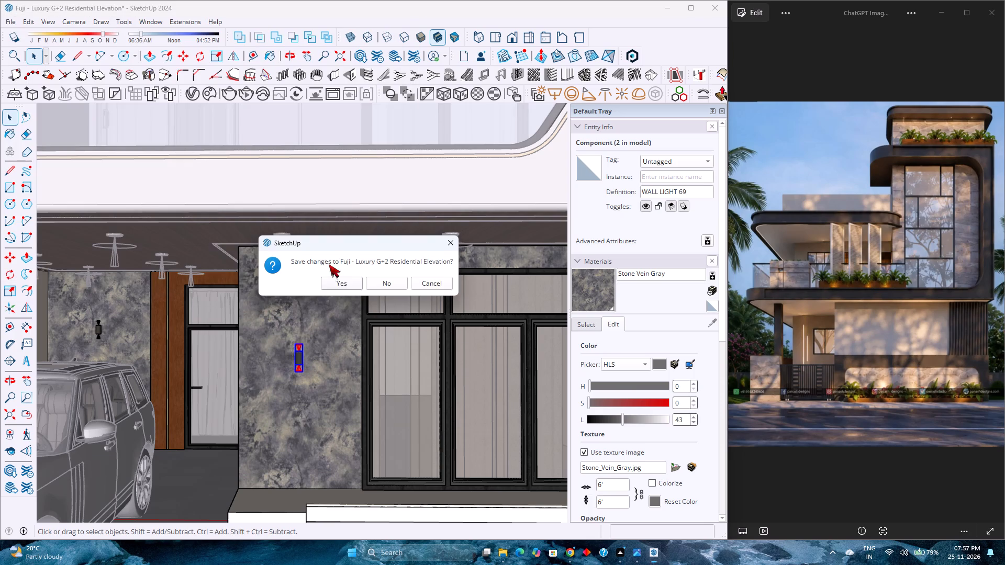
pyautogui.click(356, 285)
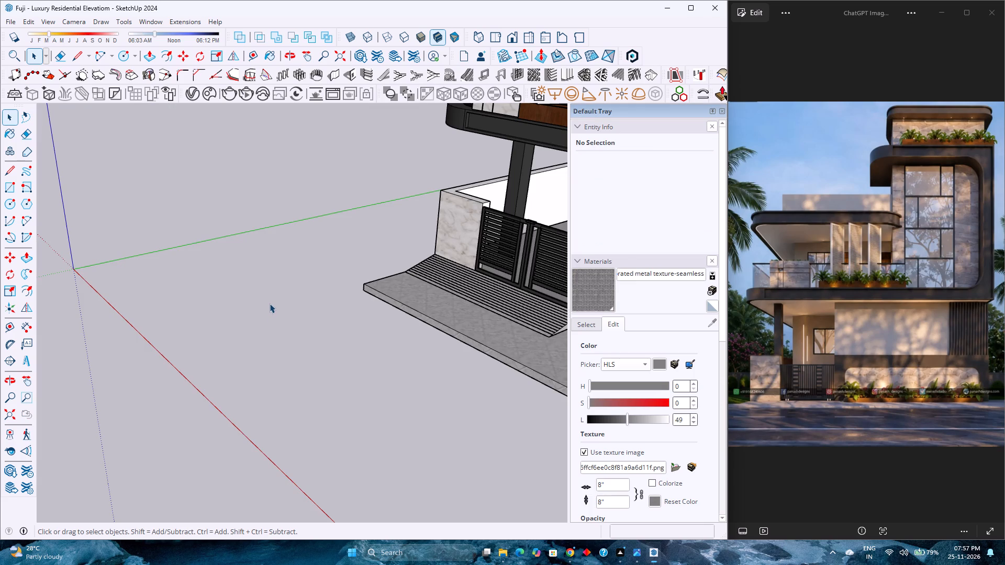
# Switch to the front view and paste the wall light onto the boundary wall's marble panel, near its gate end above the planter.
pyautogui.scroll(-11, 270, 303)
pyautogui.scroll(5, 488, 213)
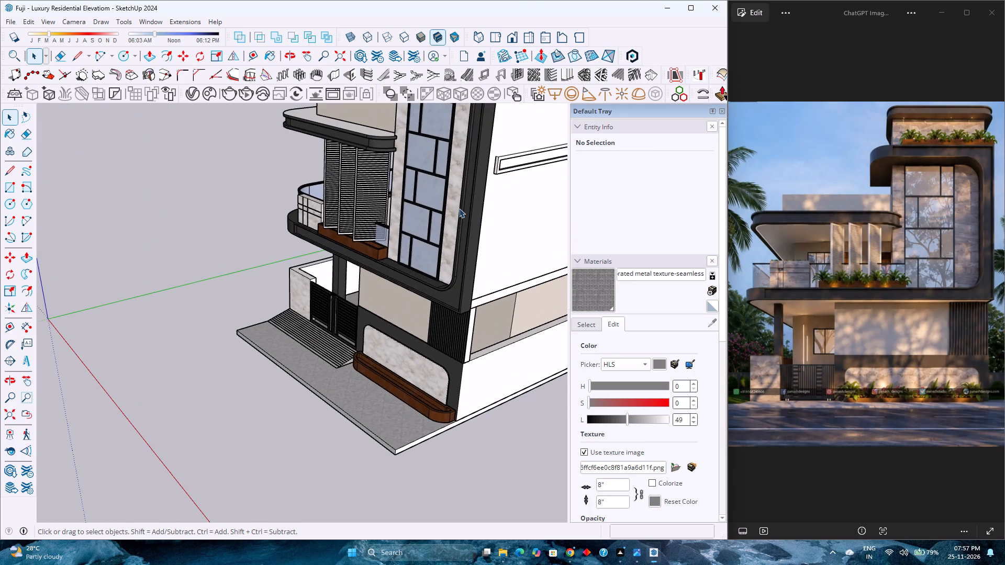
pyautogui.click(515, 37)
pyautogui.scroll(5, 320, 212)
pyautogui.moveTo(312, 201); pyautogui.dragTo(320, 245, button='middle')
pyautogui.middleClick(320, 245)
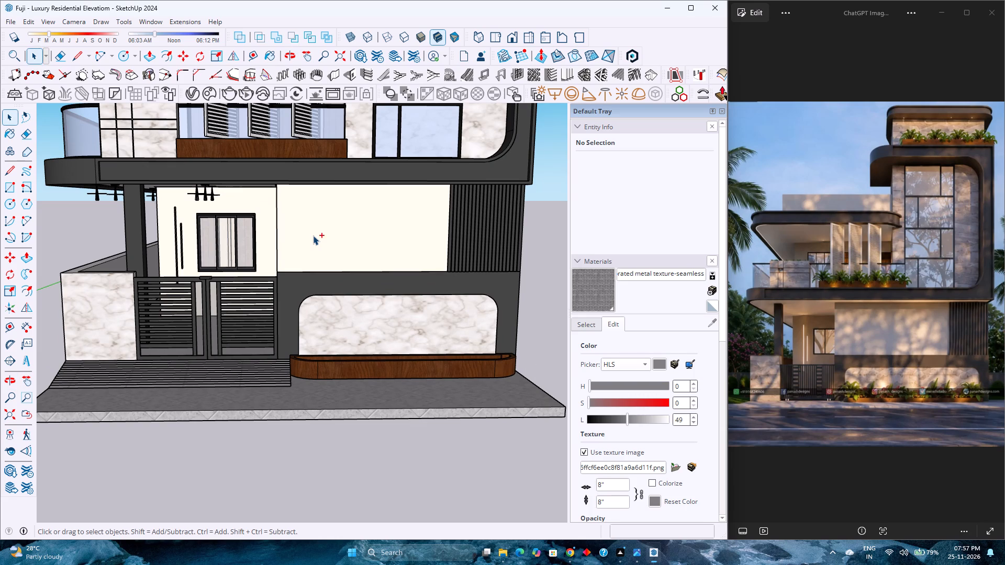
pyautogui.hotkey('ctrl', 'v')
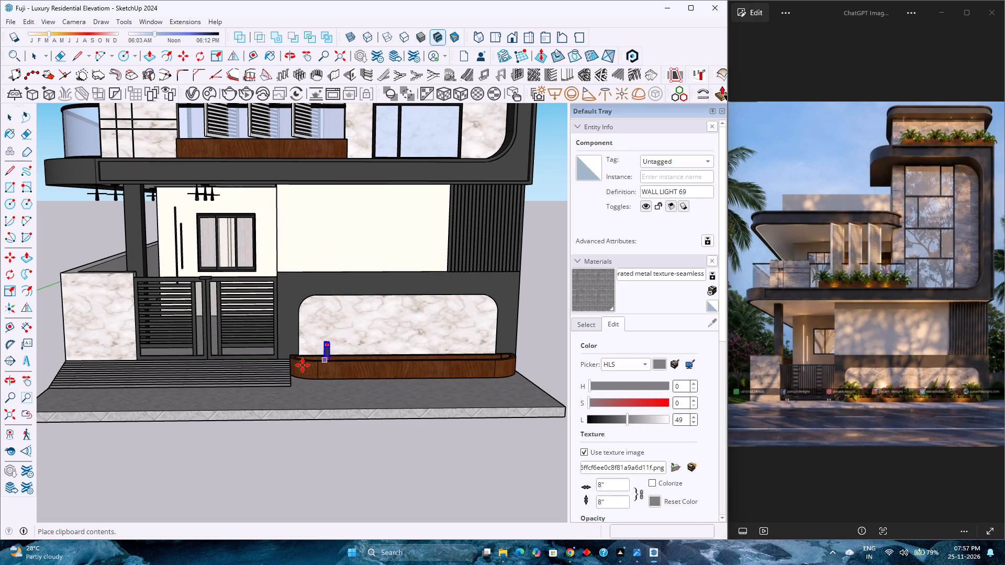
pyautogui.scroll(3, 233, 391)
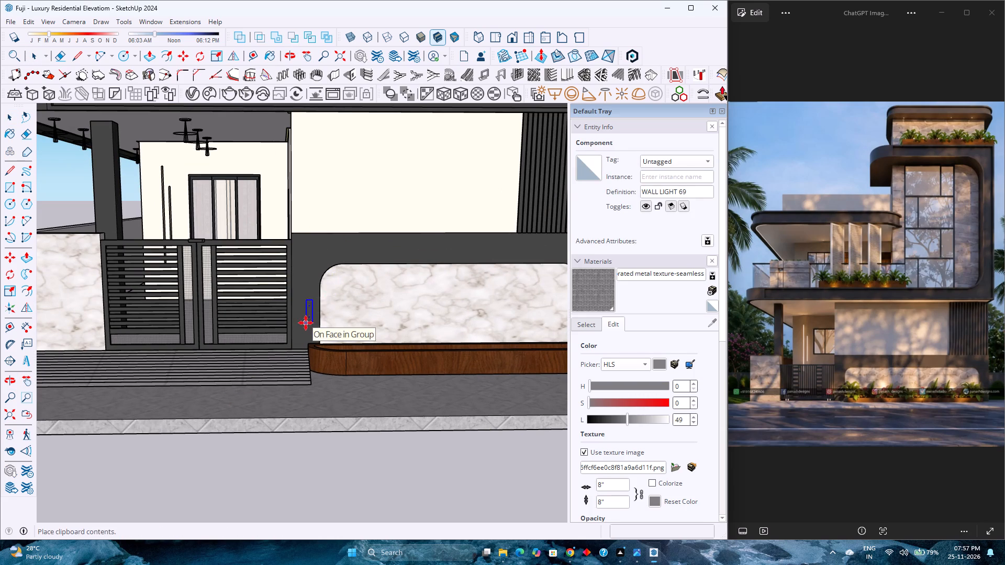
pyautogui.click(343, 329)
# Move the pasted wall light about 4" outward so that its back sits against the marble face.
pyautogui.scroll(5, 332, 334)
pyautogui.moveTo(352, 321); pyautogui.dragTo(202, 493, button='middle')
pyautogui.scroll(3, 408, 280)
pyautogui.moveTo(407, 285); pyautogui.dragTo(401, 298, button='middle')
pyautogui.scroll(8, 326, 325)
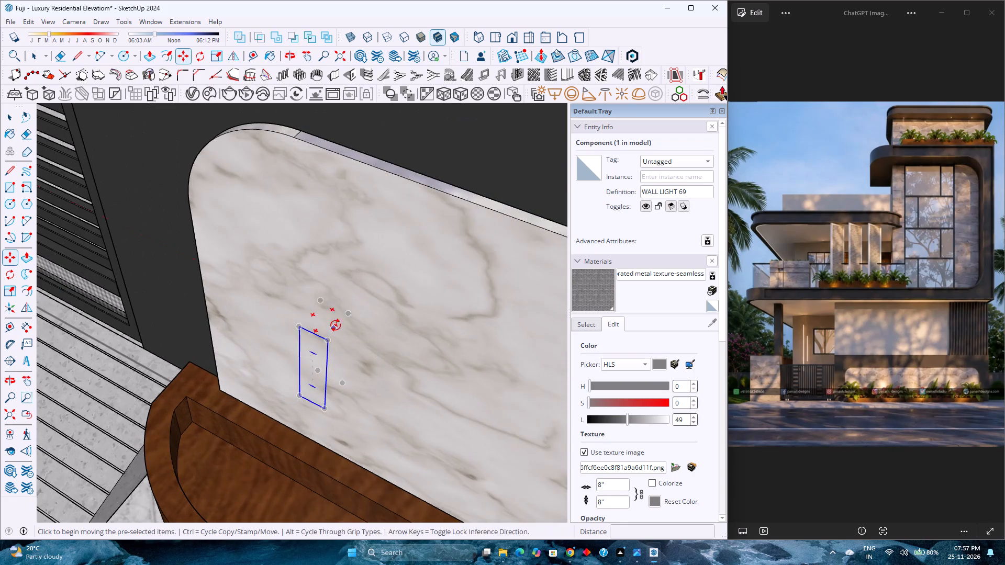
pyautogui.click(347, 313)
pyautogui.click(333, 336)
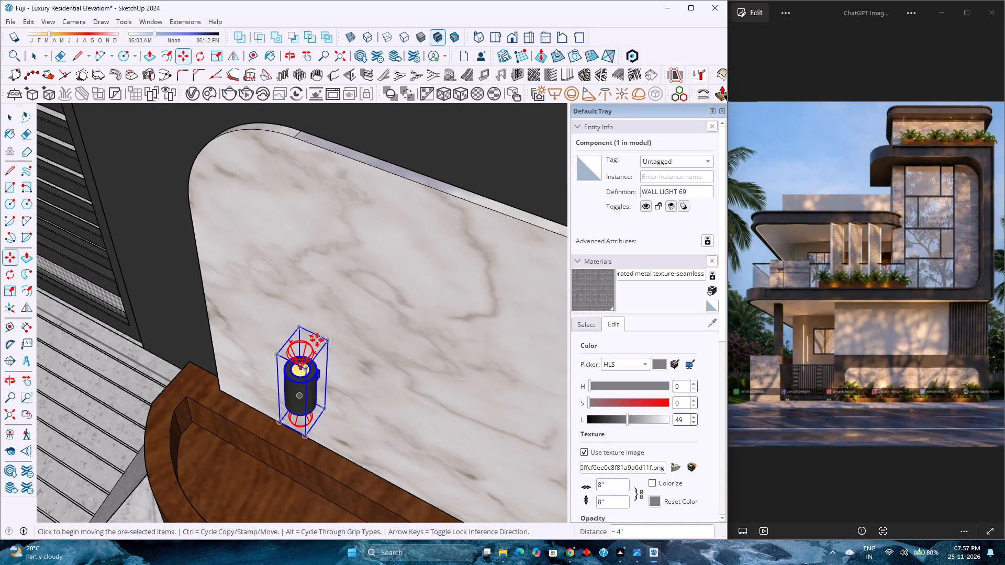
# Examine the wall light's position and size on the marble panel from several angles and distances.
pyautogui.scroll(-8, 298, 331)
pyautogui.moveTo(283, 340); pyautogui.dragTo(375, 212, button='middle')
pyautogui.middleClick(378, 206)
pyautogui.moveTo(378, 206); pyautogui.dragTo(382, 198, button='middle')
pyautogui.scroll(-4, 309, 314)
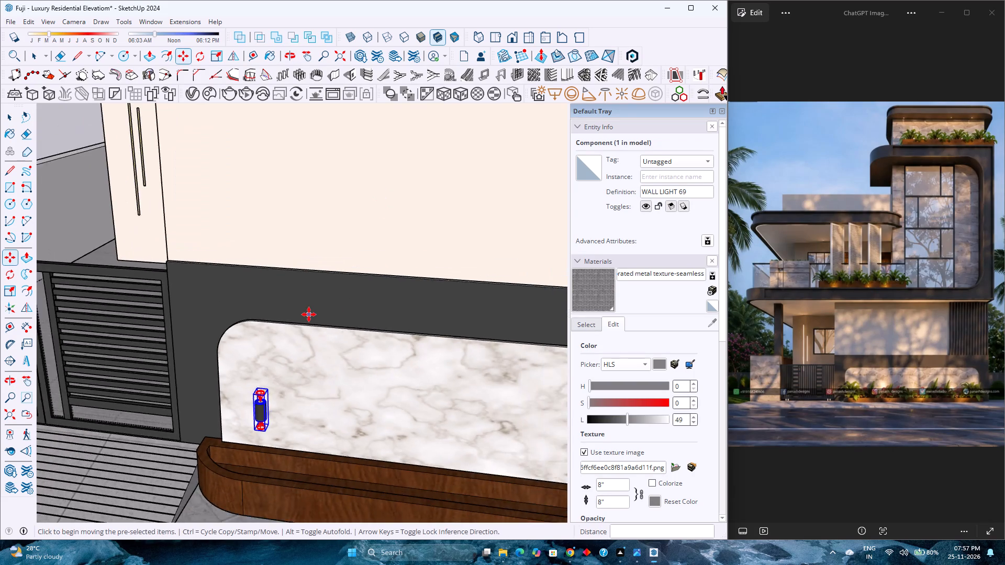
pyautogui.scroll(-3, 309, 314)
pyautogui.scroll(4, 309, 314)
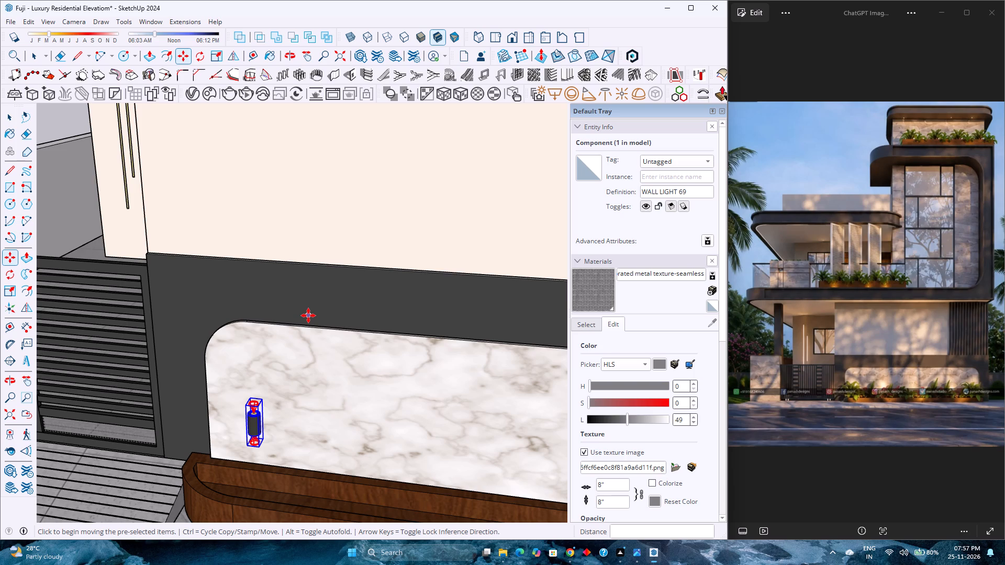
pyautogui.scroll(-6, 310, 311)
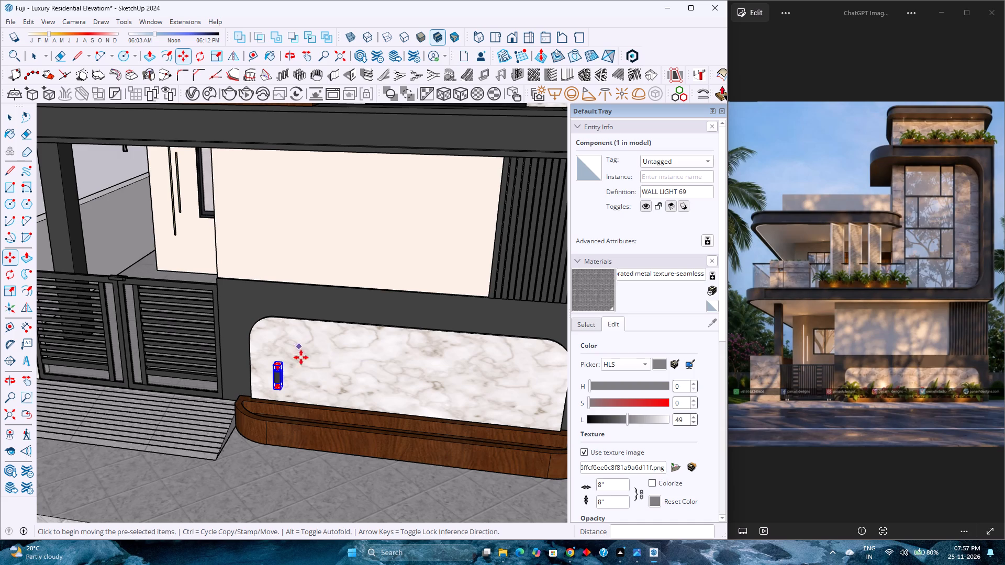
pyautogui.scroll(5, 281, 365)
pyautogui.moveTo(286, 394); pyautogui.dragTo(296, 312, button='middle')
pyautogui.middleClick(296, 312)
pyautogui.scroll(-2, 300, 316)
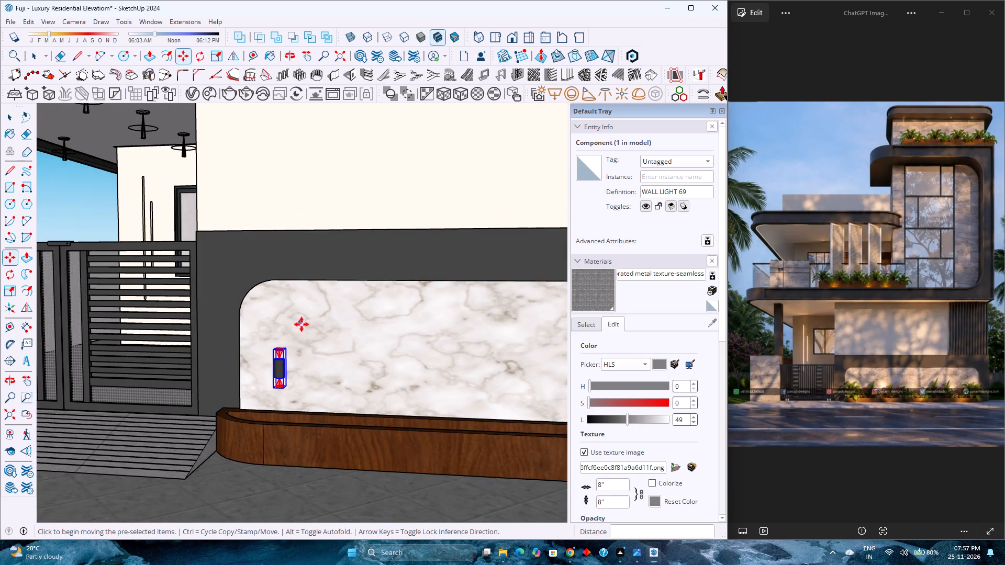
pyautogui.scroll(3, 304, 326)
pyautogui.moveTo(297, 355); pyautogui.dragTo(325, 343, button='middle')
pyautogui.scroll(-9, 326, 342)
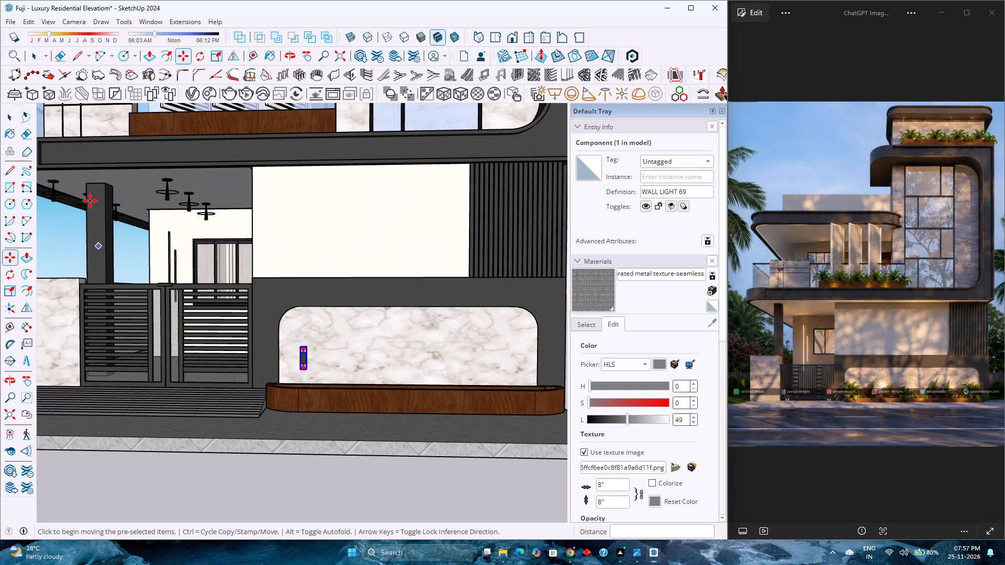
pyautogui.scroll(3, 307, 365)
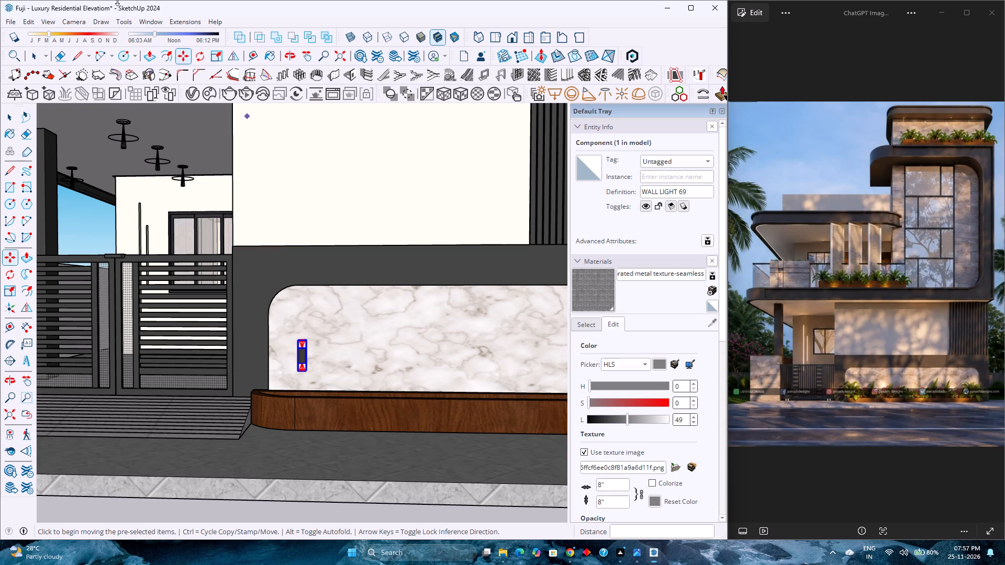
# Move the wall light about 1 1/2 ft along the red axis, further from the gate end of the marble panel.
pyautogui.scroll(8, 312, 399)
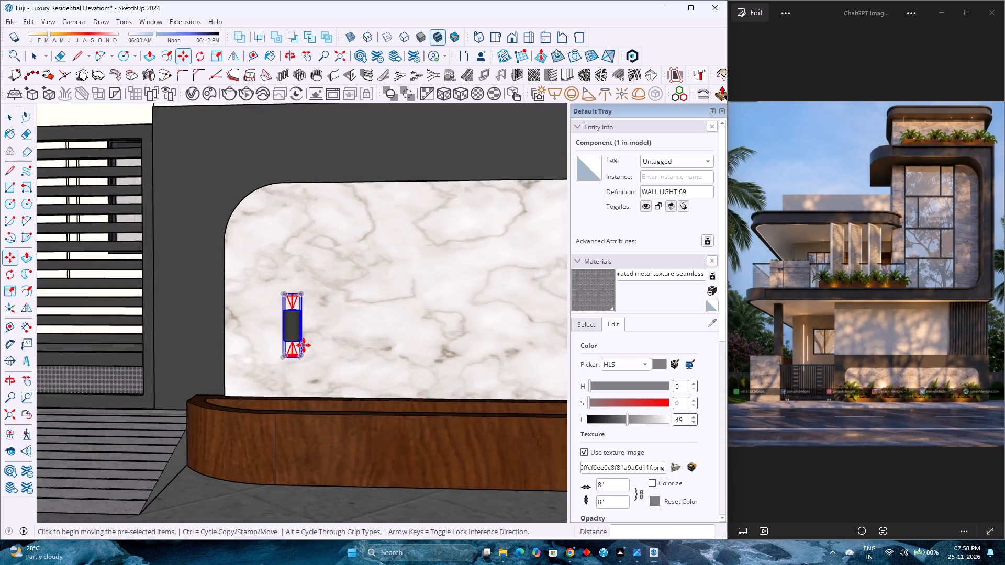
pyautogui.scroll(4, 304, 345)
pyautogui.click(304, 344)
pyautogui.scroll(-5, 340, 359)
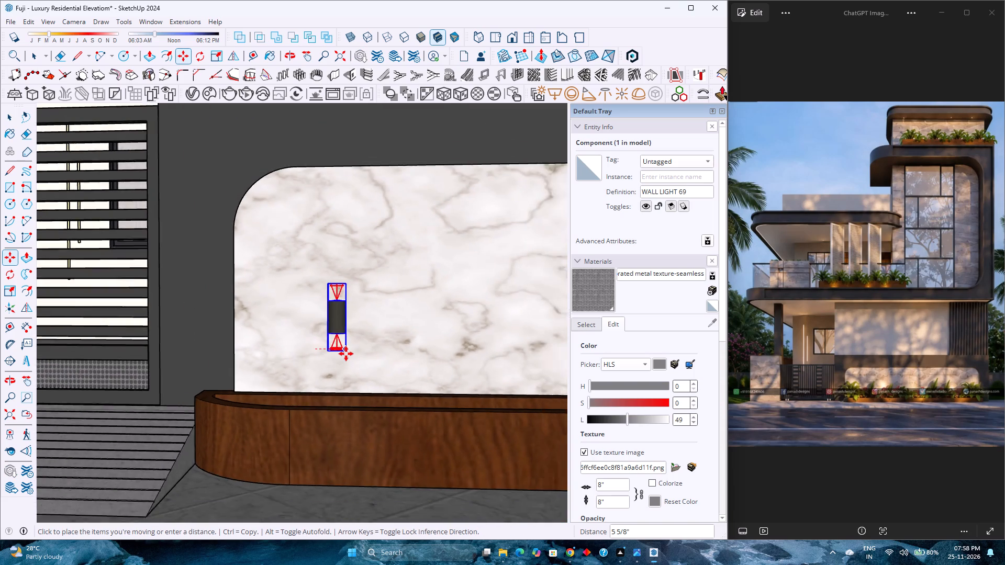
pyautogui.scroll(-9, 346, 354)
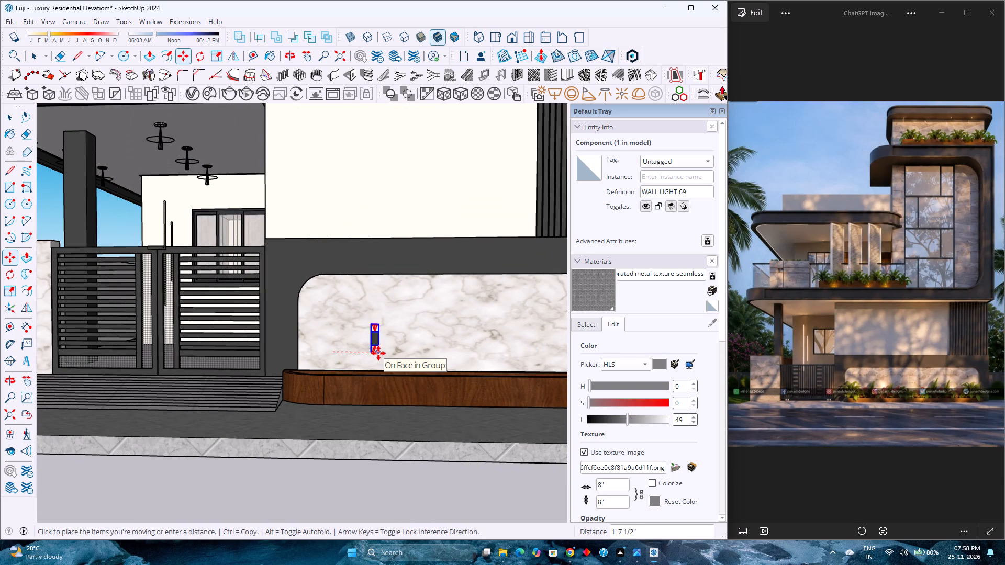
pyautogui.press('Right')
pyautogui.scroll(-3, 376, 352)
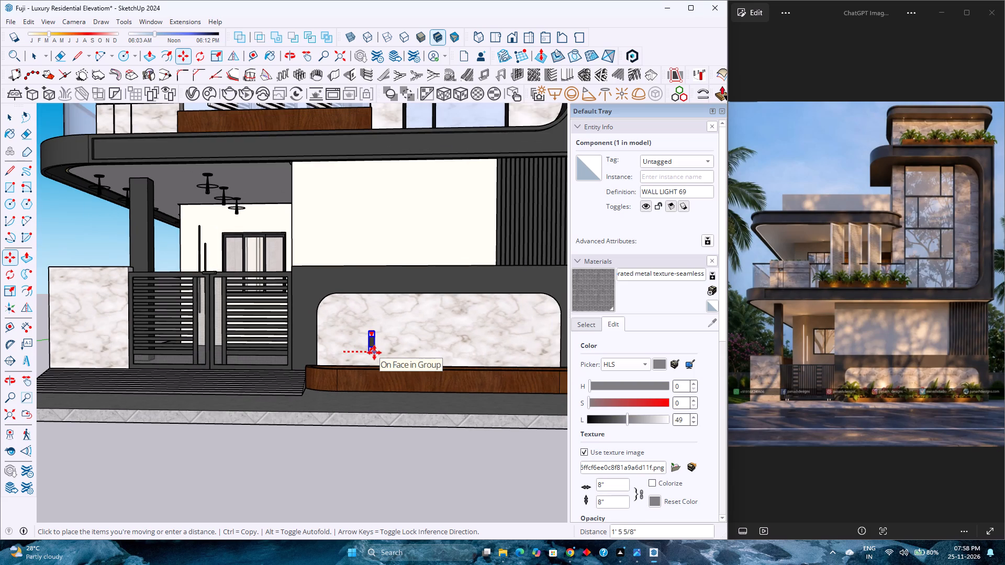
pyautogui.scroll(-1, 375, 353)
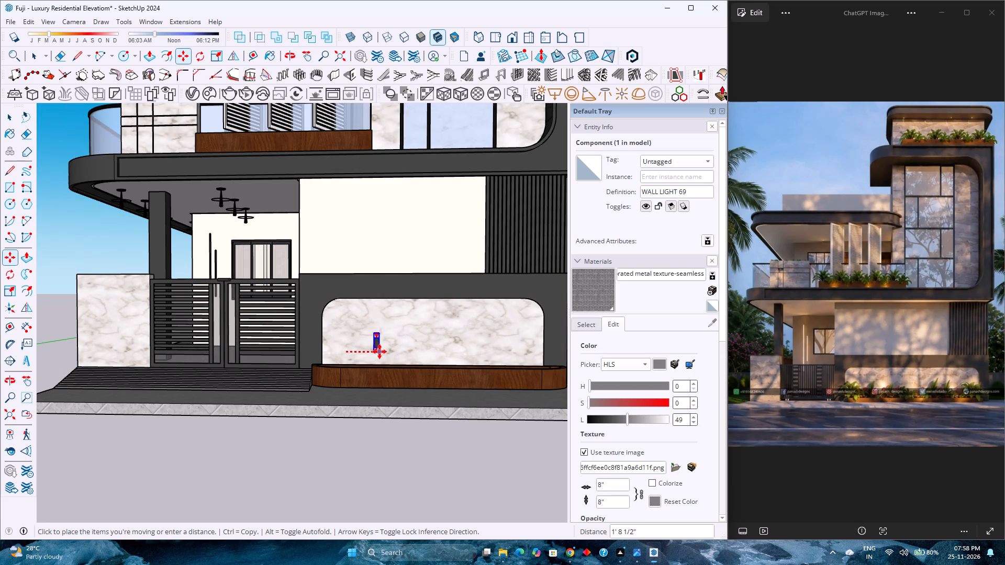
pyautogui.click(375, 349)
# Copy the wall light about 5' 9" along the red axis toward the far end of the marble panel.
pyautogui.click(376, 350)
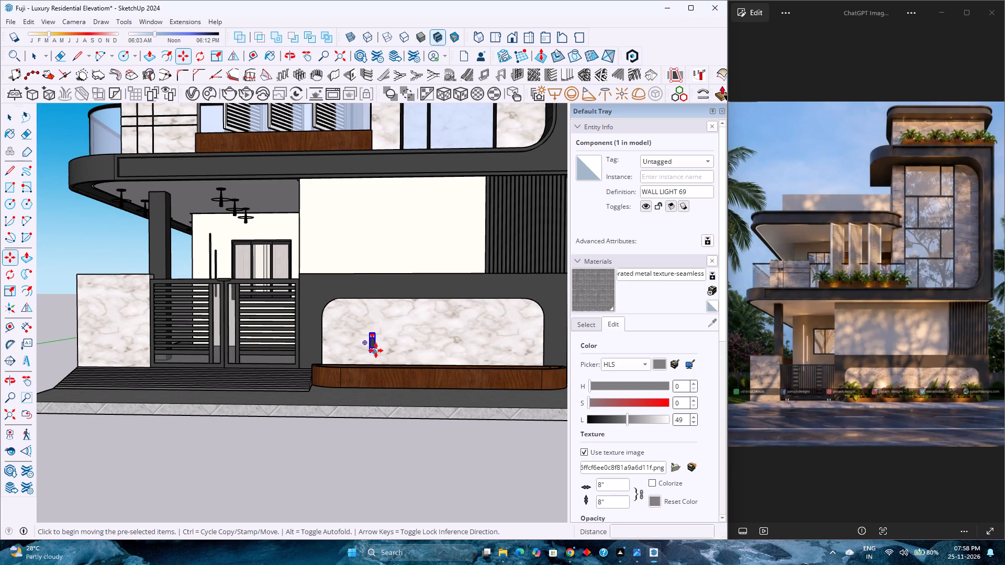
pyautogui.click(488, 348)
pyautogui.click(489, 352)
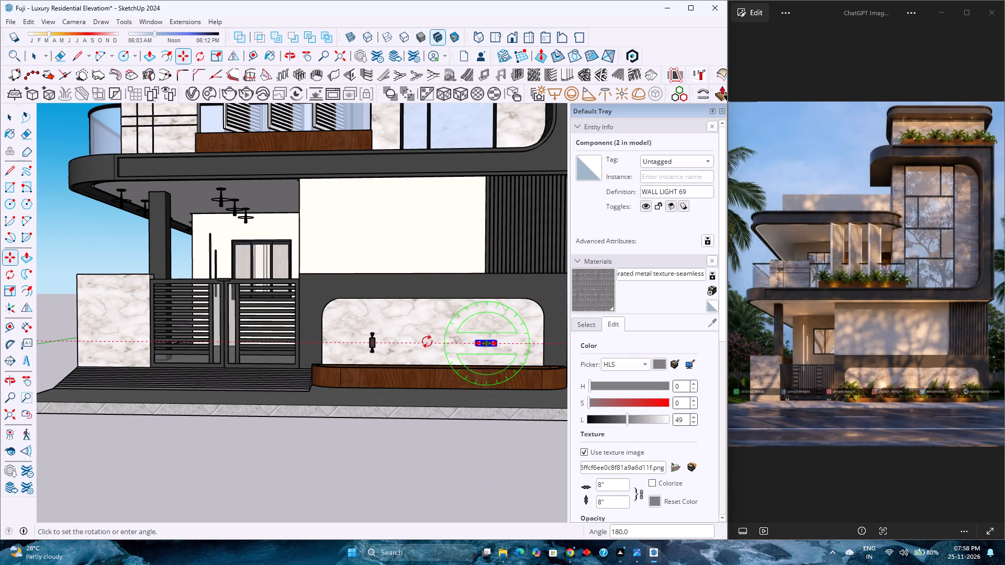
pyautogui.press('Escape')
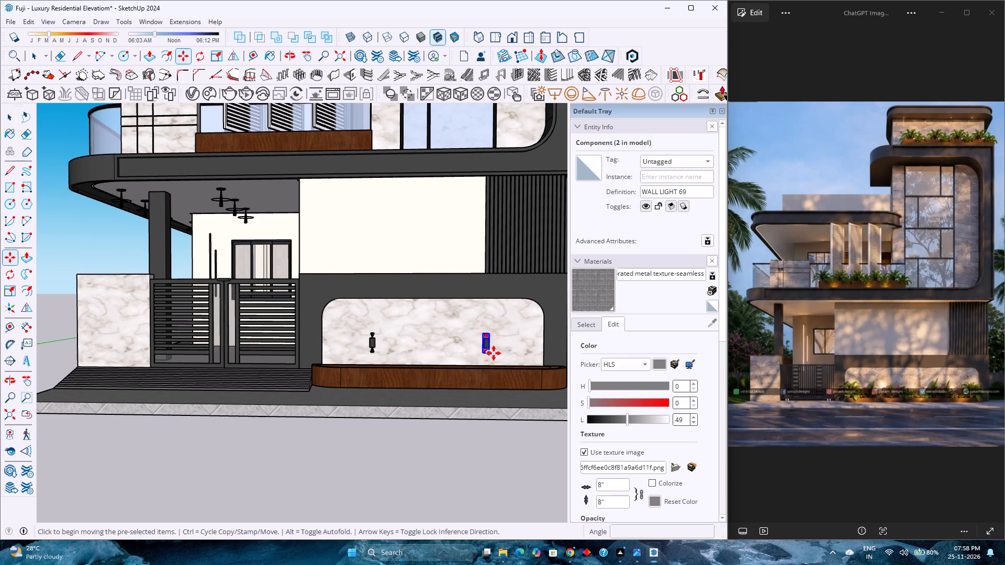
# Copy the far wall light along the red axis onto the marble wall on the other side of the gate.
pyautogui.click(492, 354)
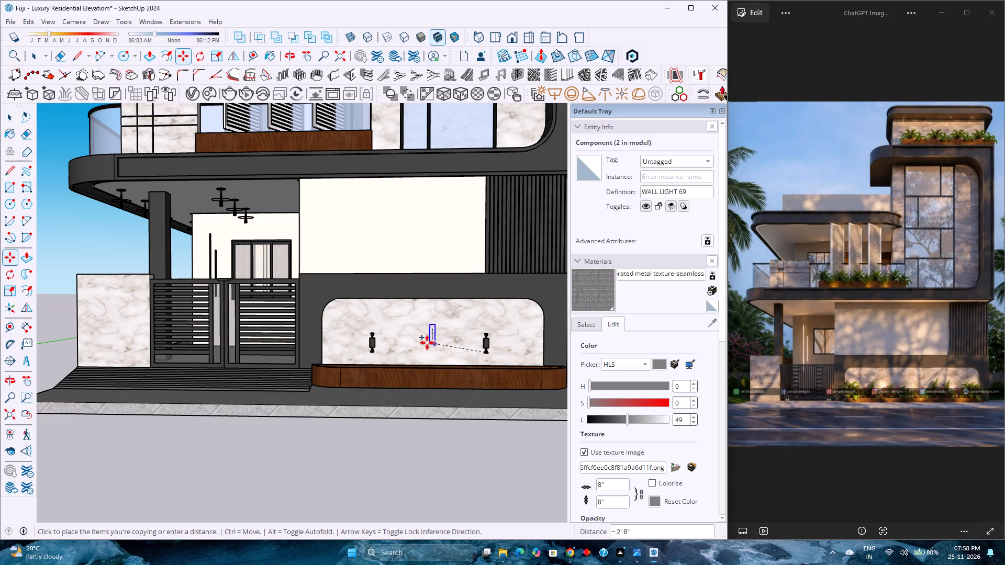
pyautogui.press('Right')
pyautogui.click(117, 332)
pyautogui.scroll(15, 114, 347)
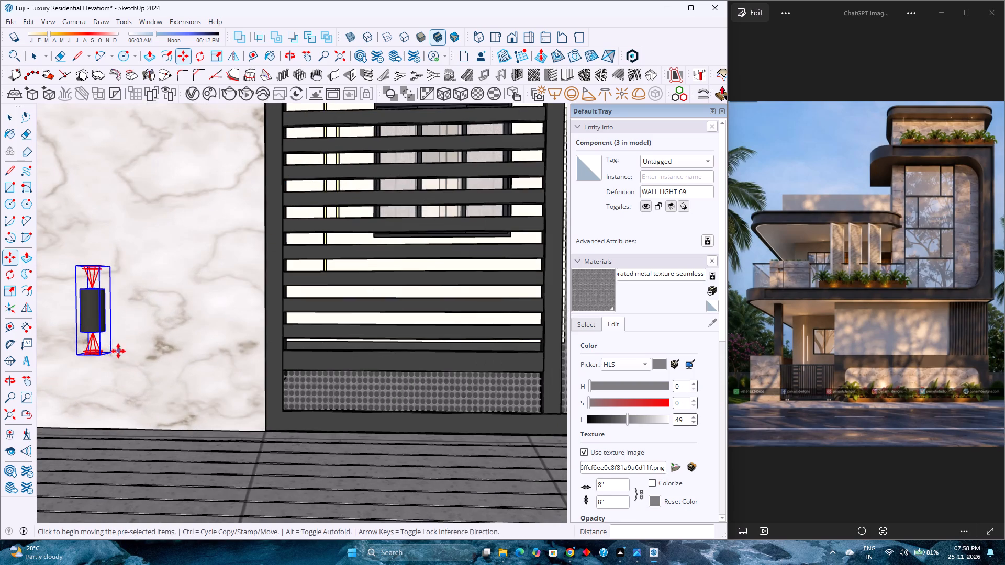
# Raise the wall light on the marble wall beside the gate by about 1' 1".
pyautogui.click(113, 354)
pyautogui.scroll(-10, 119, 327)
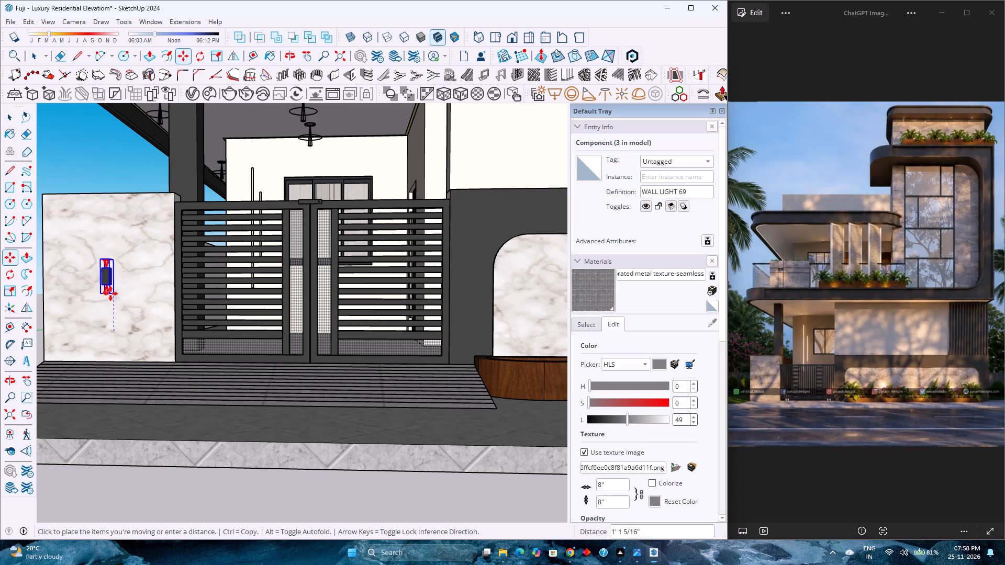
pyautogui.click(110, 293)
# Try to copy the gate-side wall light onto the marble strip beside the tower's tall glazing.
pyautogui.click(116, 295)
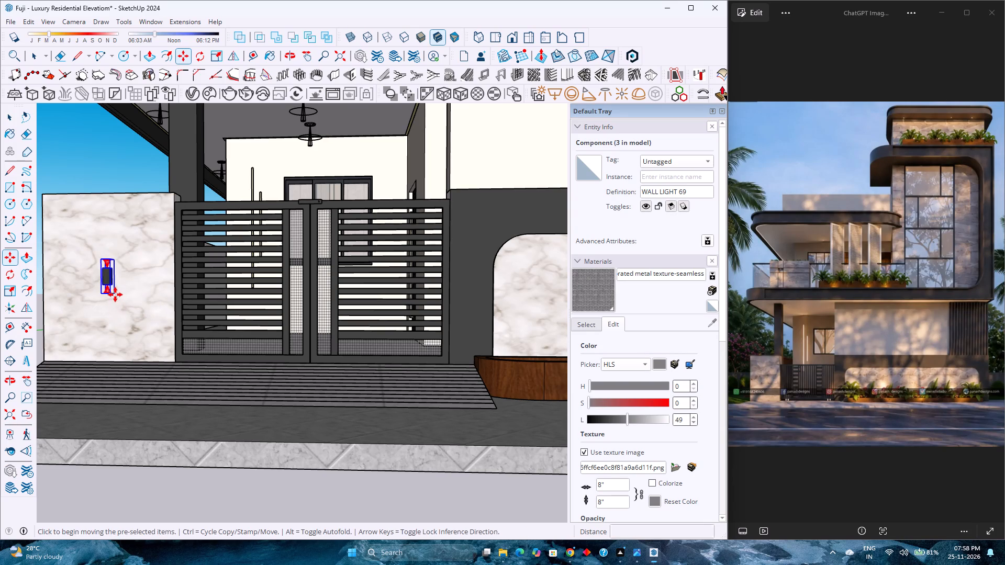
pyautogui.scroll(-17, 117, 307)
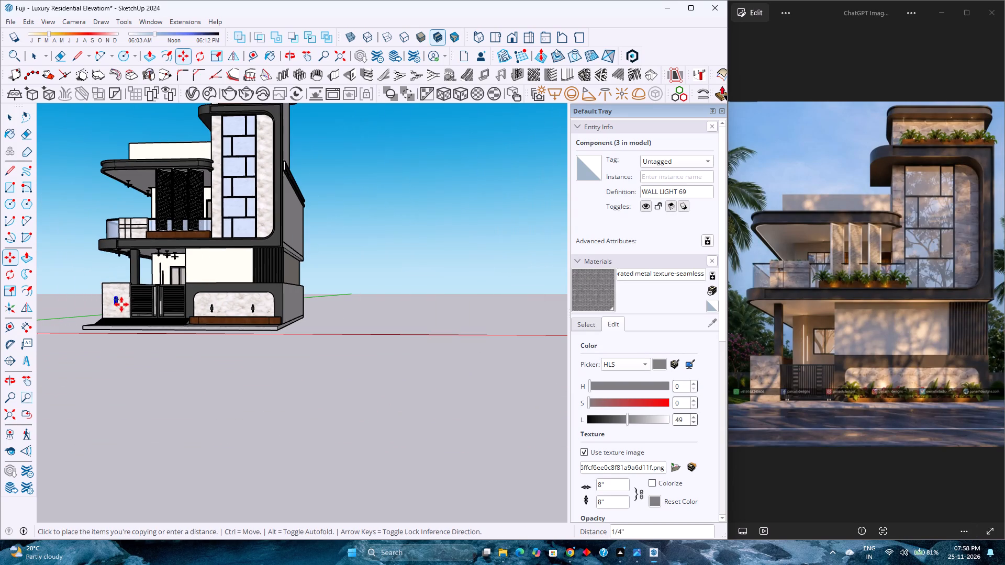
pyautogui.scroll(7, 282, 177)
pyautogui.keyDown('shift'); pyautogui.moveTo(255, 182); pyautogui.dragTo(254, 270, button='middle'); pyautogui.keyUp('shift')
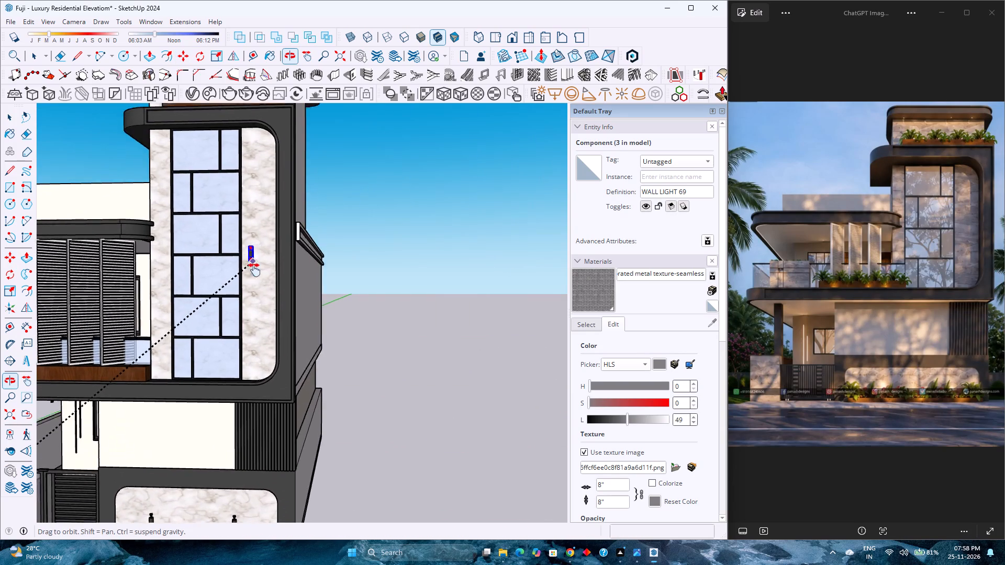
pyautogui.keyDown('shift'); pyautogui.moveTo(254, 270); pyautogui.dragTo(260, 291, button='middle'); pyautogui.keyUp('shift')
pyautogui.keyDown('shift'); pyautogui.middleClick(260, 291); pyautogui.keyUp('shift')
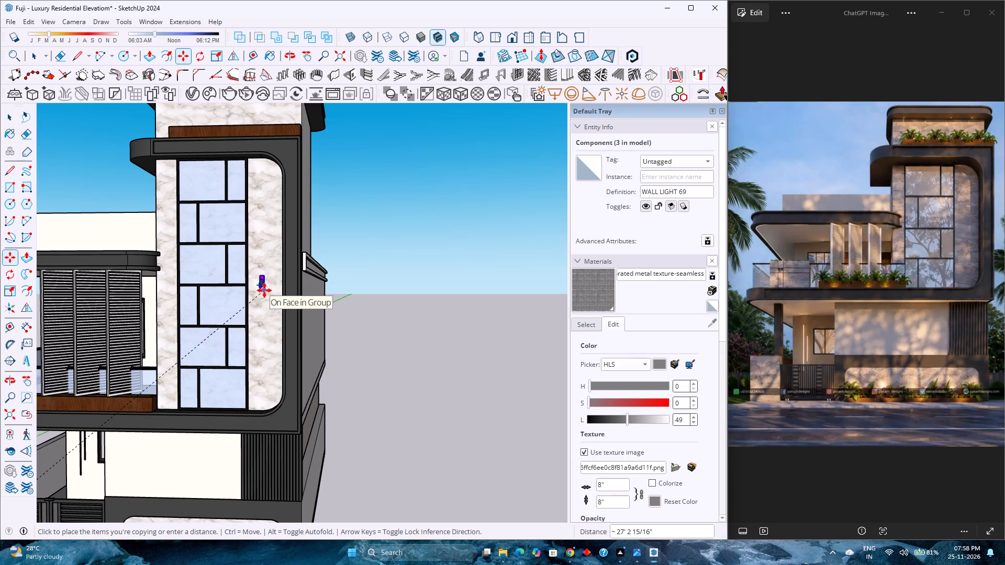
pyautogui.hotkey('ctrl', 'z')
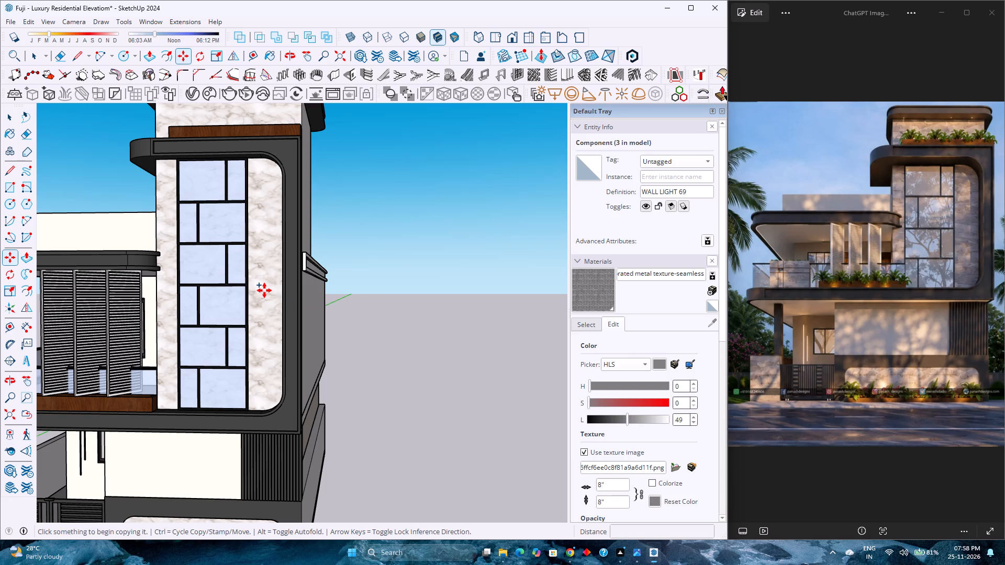
# Undo all the wall light copies and moves, including the original paste on the boundary wall's marble panel.
pyautogui.press('space')
pyautogui.scroll(-9, 264, 290)
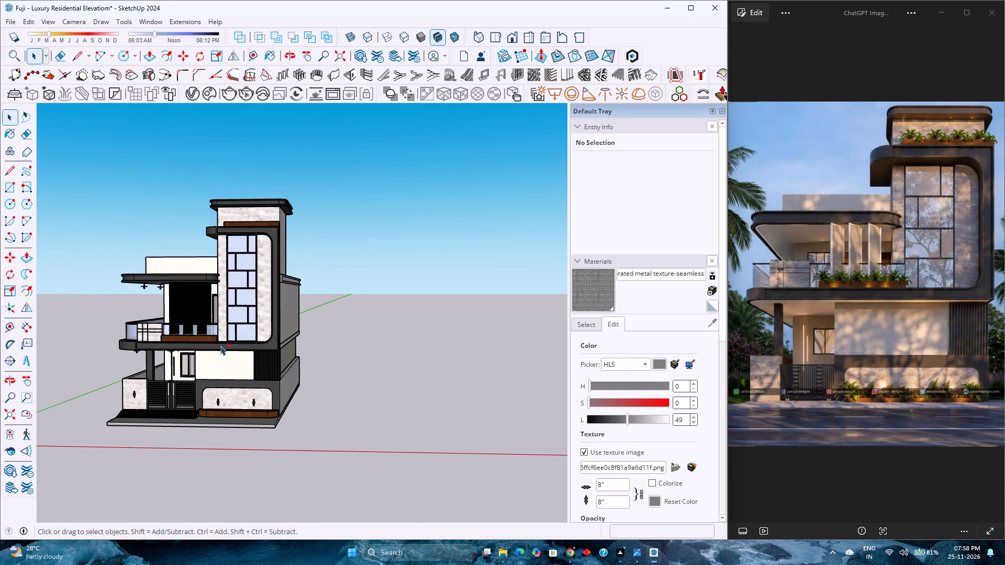
pyautogui.hotkey('ctrl', 'z')
pyautogui.hotkey('ctrl', 'z')
pyautogui.hotkey('ctrl', 'z')
pyautogui.keyDown('ctrl'); pyautogui.scroll(9, 215, 403); pyautogui.keyUp('ctrl')
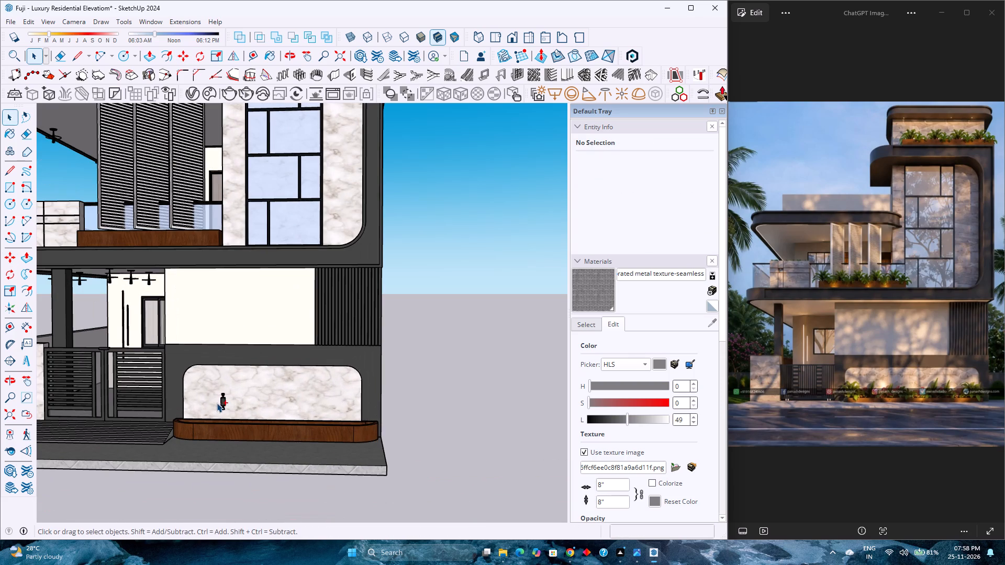
pyautogui.hotkey('ctrl', 'z')
pyautogui.hotkey('ctrl', 'z')
pyautogui.hotkey('ctrl', 'z')
pyautogui.scroll(-4, 224, 394)
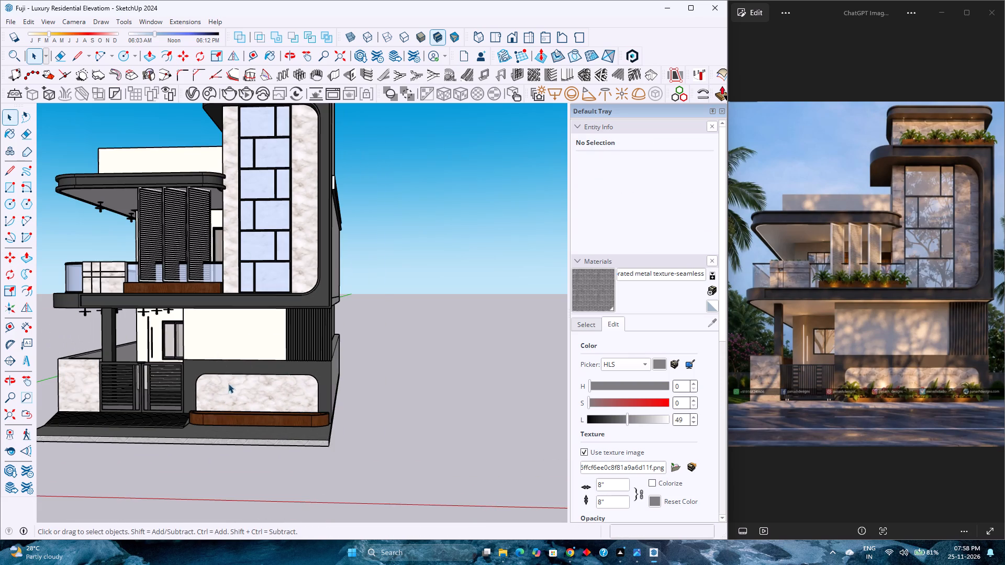
# Open the building group for editing and paste the wall light onto the boundary wall's marble panel, near its gate end.
pyautogui.doubleClick(251, 347)
pyautogui.doubleClick(247, 393)
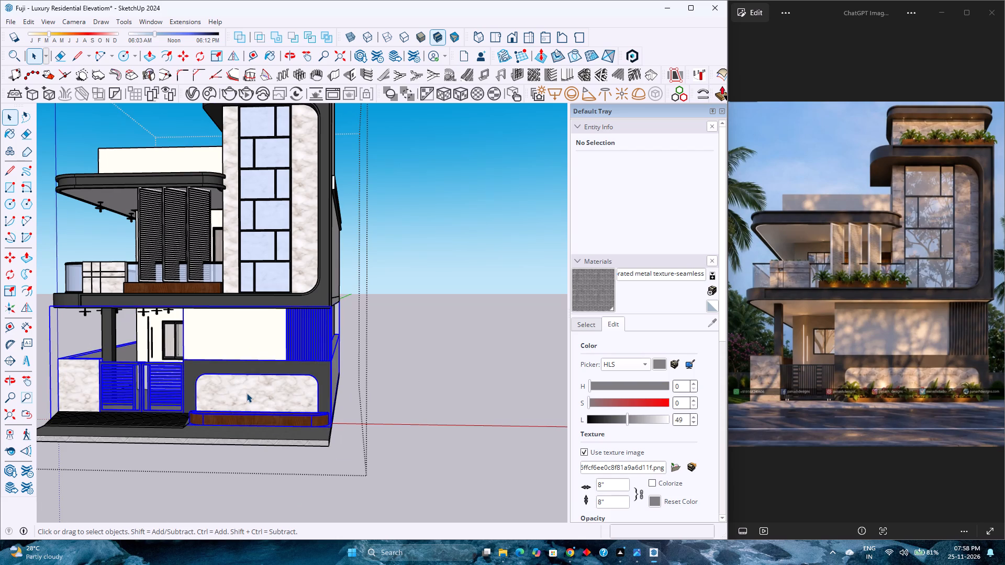
pyautogui.press('Escape')
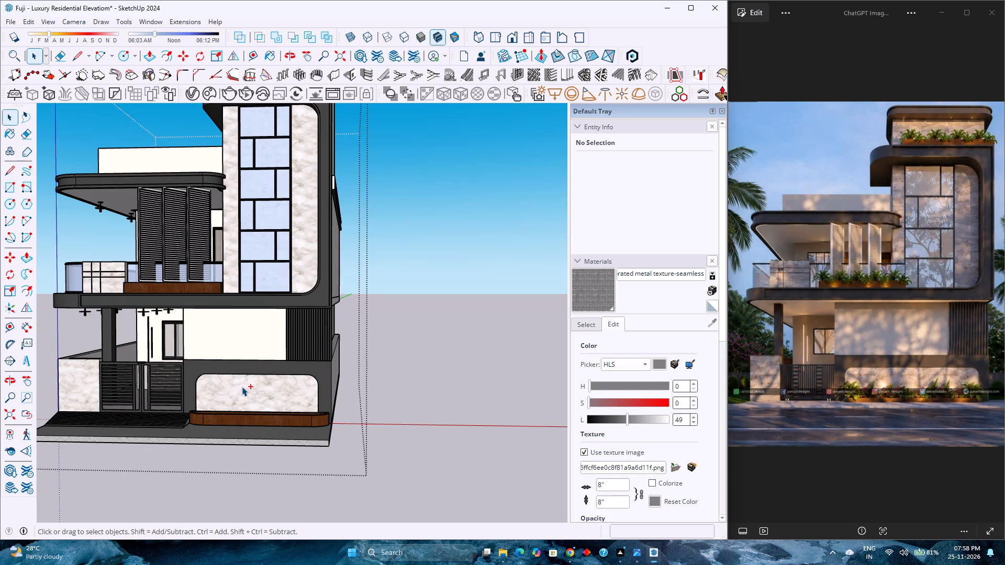
pyautogui.hotkey('ctrl', 'v')
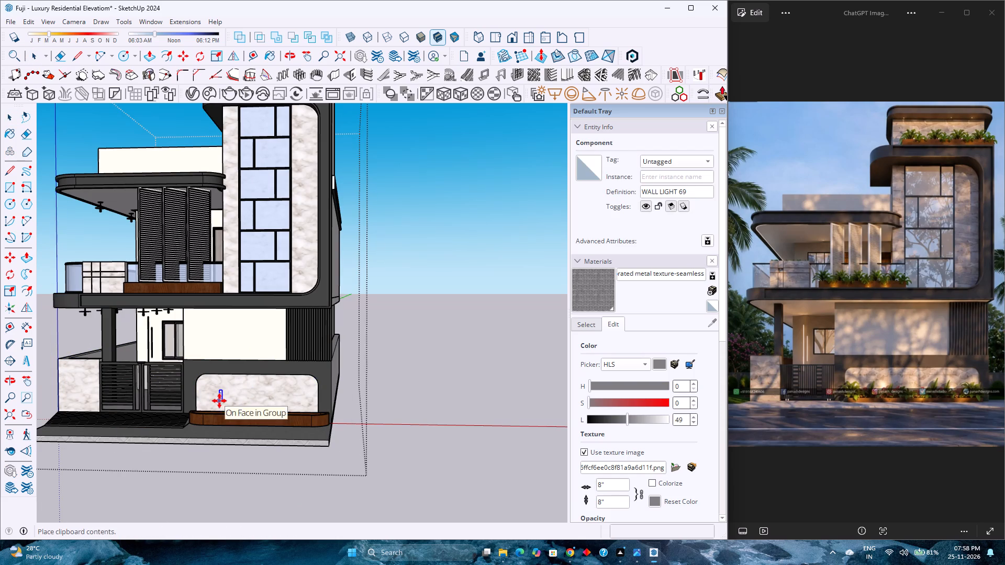
pyautogui.click(218, 402)
# Move the pasted wall light about 4" outward along the green axis so that it stands in front of the marble face.
pyautogui.scroll(16, 221, 394)
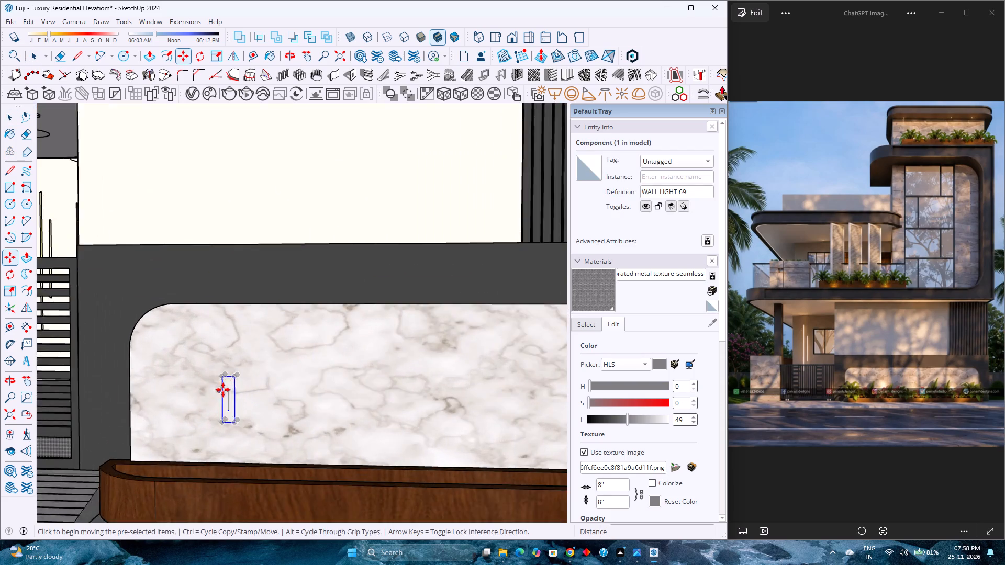
pyautogui.scroll(3, 223, 390)
pyautogui.click(244, 366)
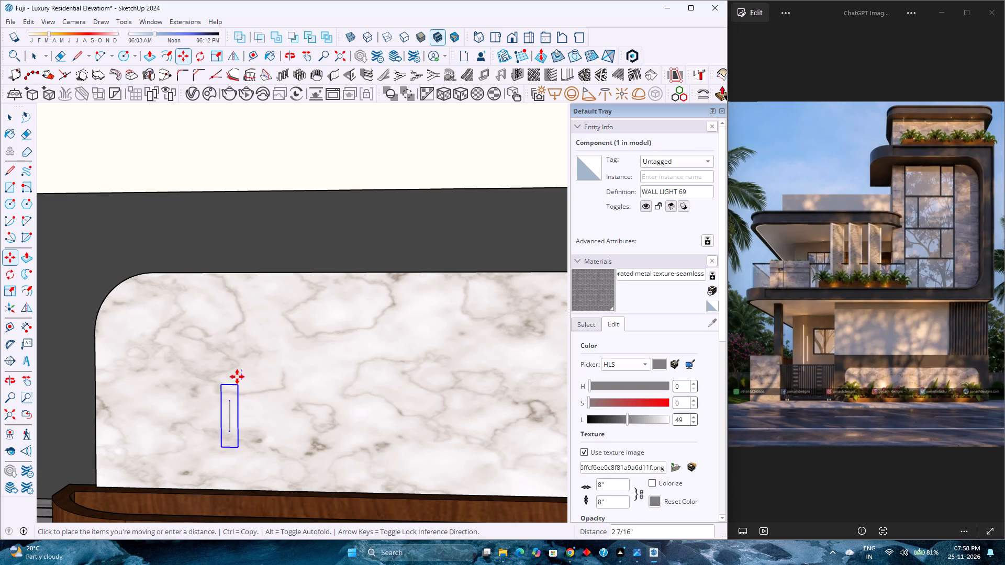
pyautogui.press('Left')
pyautogui.click(236, 371)
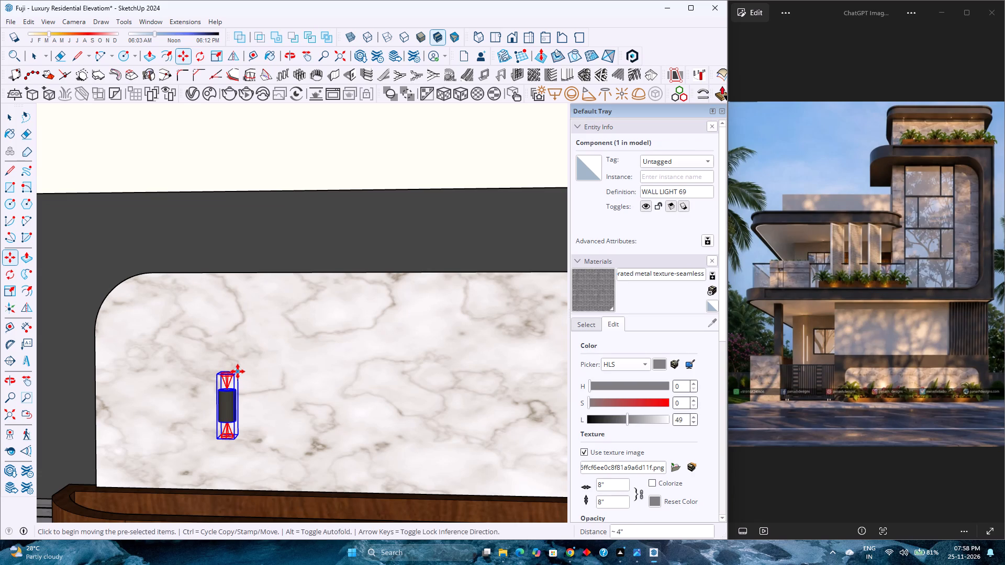
# Shift the wall light slightly along the marble panel, away from its gate end.
pyautogui.scroll(3, 240, 376)
pyautogui.scroll(-7, 240, 378)
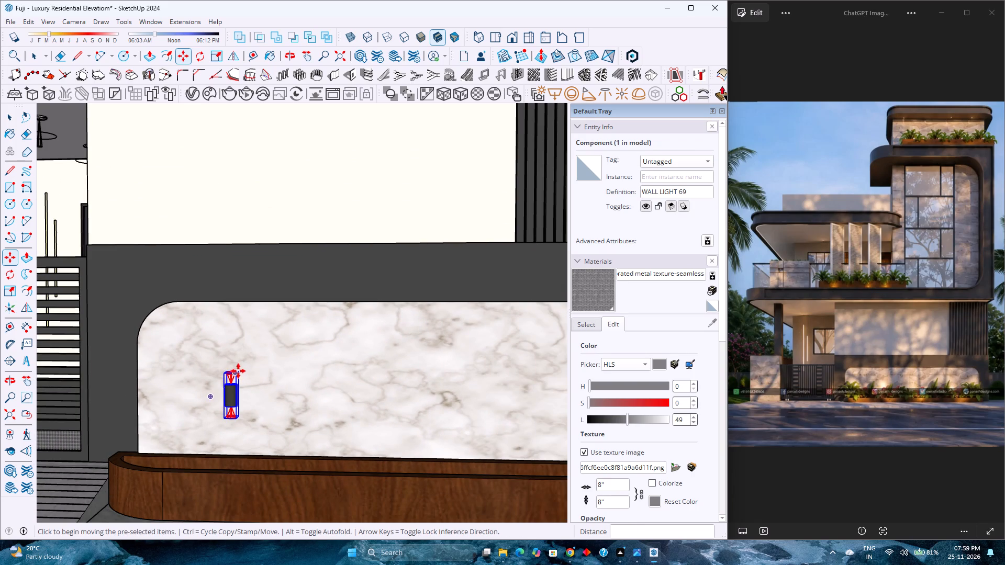
pyautogui.scroll(3, 240, 377)
pyautogui.click(240, 426)
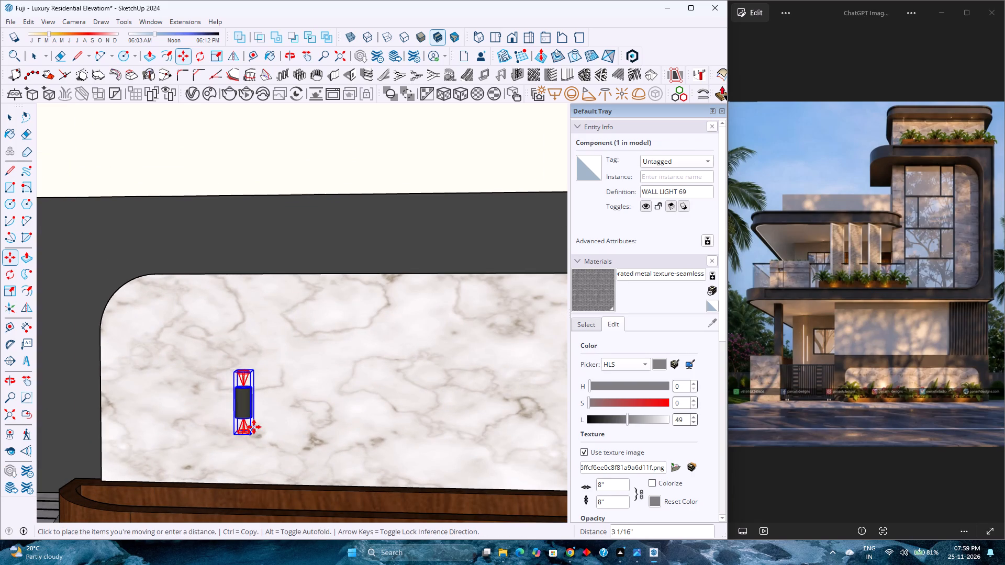
pyautogui.click(273, 432)
# Copy the wall light about 5' 7" along the red axis toward the far end of the marble panel.
pyautogui.scroll(-6, 271, 433)
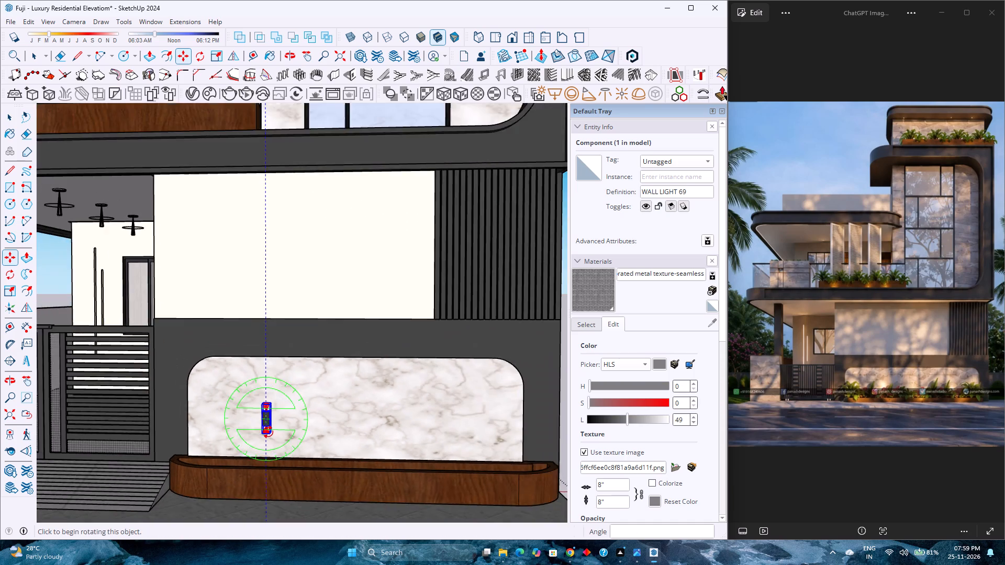
pyautogui.scroll(-4, 268, 432)
pyautogui.click(274, 429)
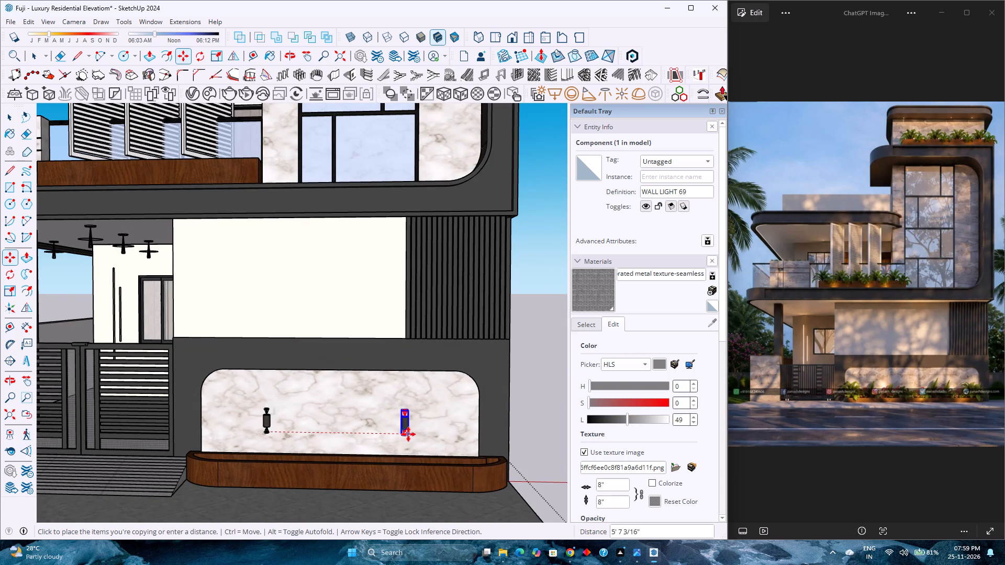
pyautogui.doubleClick(412, 434)
# Copy the far wall light about 19' 8" onto the marble wall on the other side of the gate.
pyautogui.scroll(-2, 325, 412)
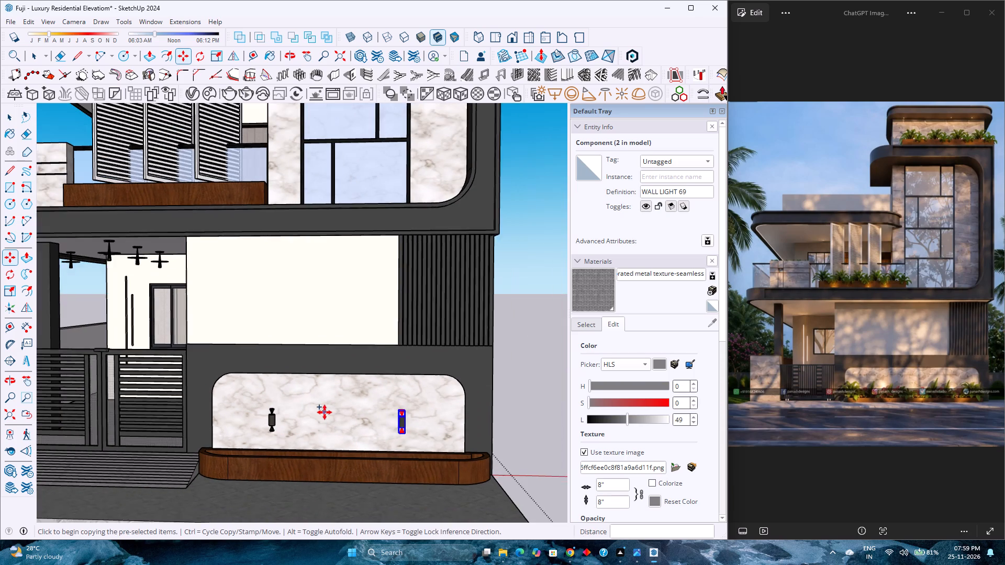
pyautogui.click(400, 432)
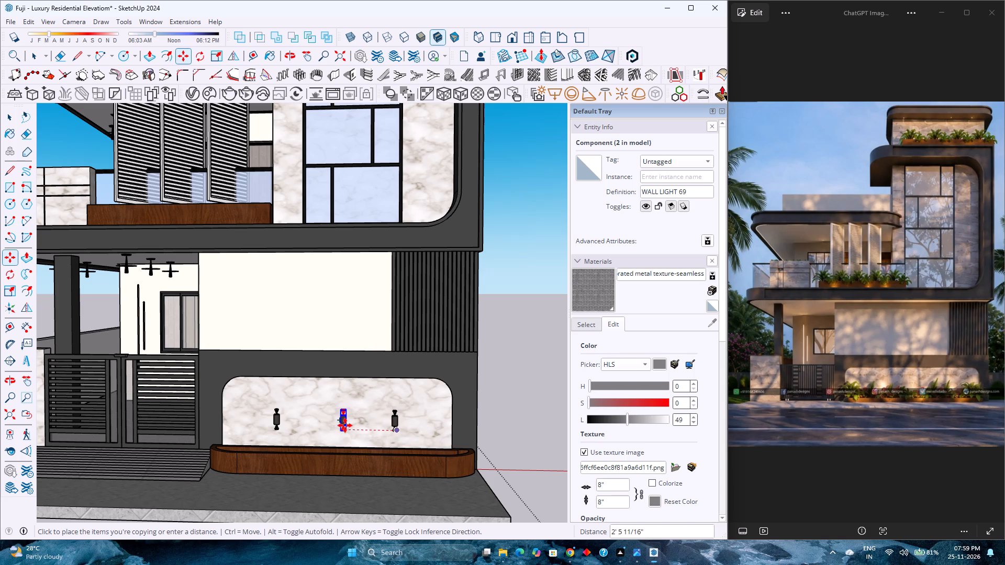
pyautogui.scroll(-7, 320, 423)
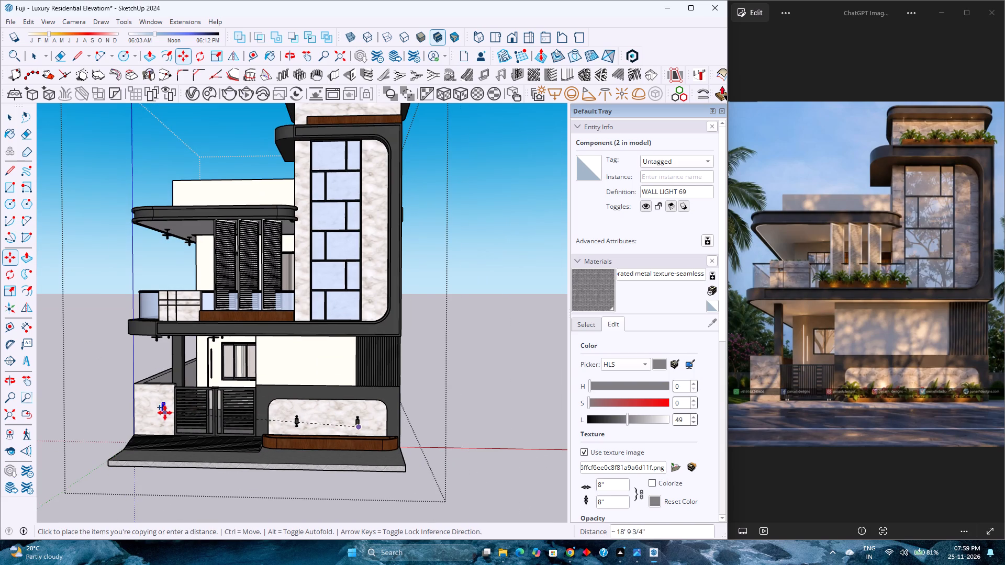
pyautogui.scroll(11, 159, 417)
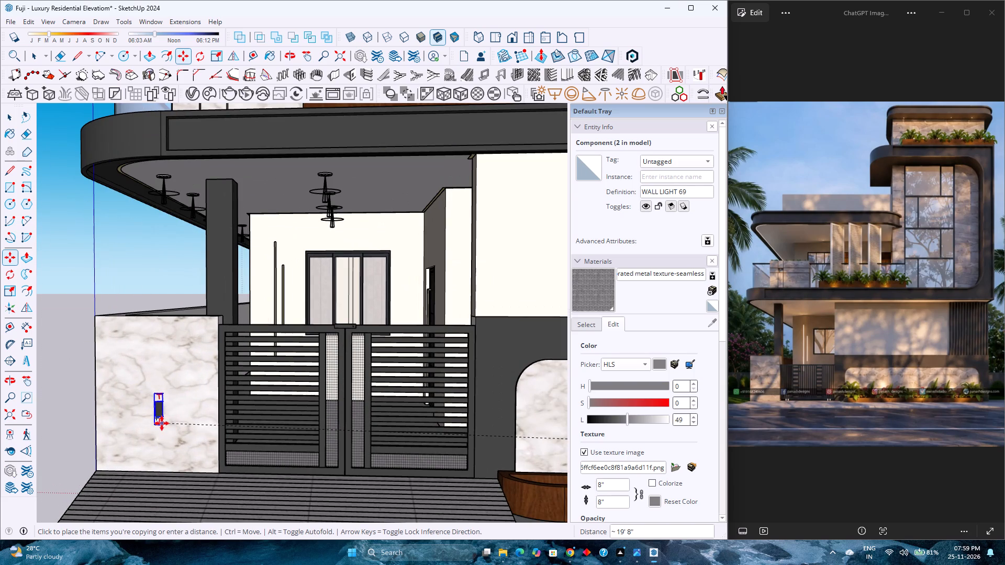
pyautogui.click(158, 425)
# Move the gate-side wall light about 2 5/8" outward from the marble face.
pyautogui.scroll(7, 163, 413)
pyautogui.moveTo(163, 413); pyautogui.dragTo(165, 504, button='middle')
pyautogui.middleClick(164, 504)
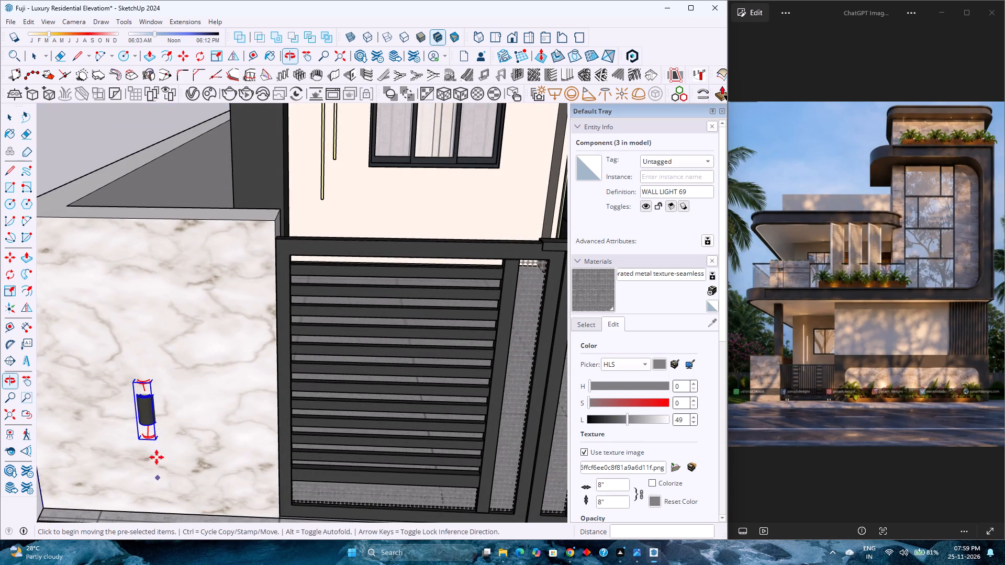
pyautogui.click(157, 374)
pyautogui.click(153, 377)
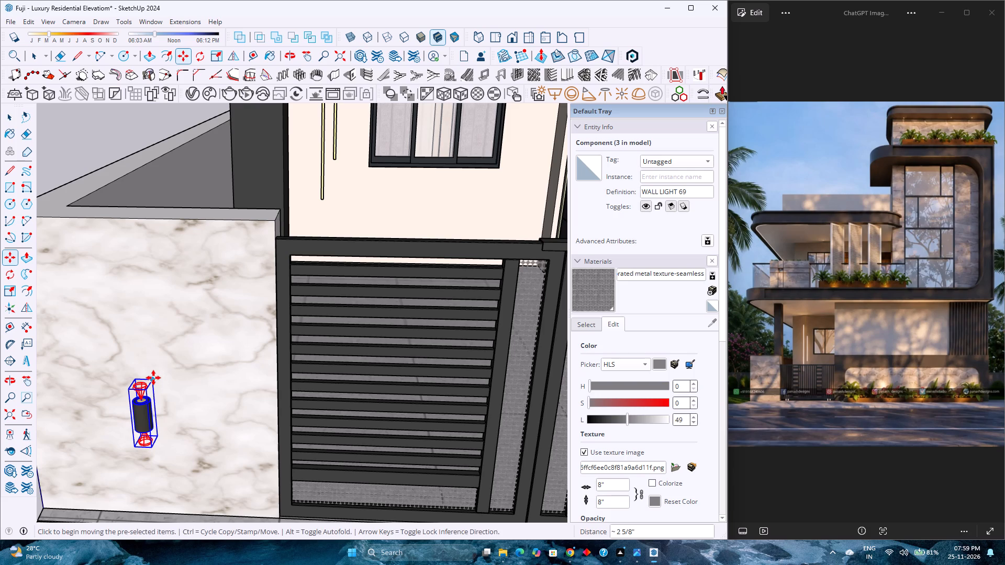
# Shift the gate-side wall light about 6 7/16" on its marble wall.
pyautogui.click(153, 378)
pyautogui.scroll(-5, 153, 347)
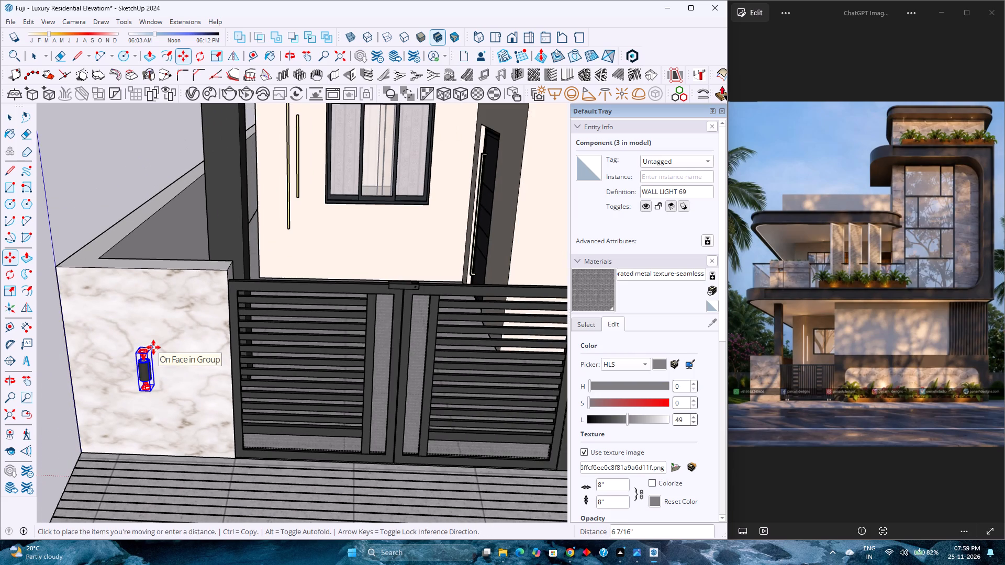
pyautogui.click(154, 347)
# Copy the gate-side wall light about 27' 2 9/16" up onto the marble strip beside the tall tower window.
pyautogui.click(153, 346)
pyautogui.scroll(-3, 175, 377)
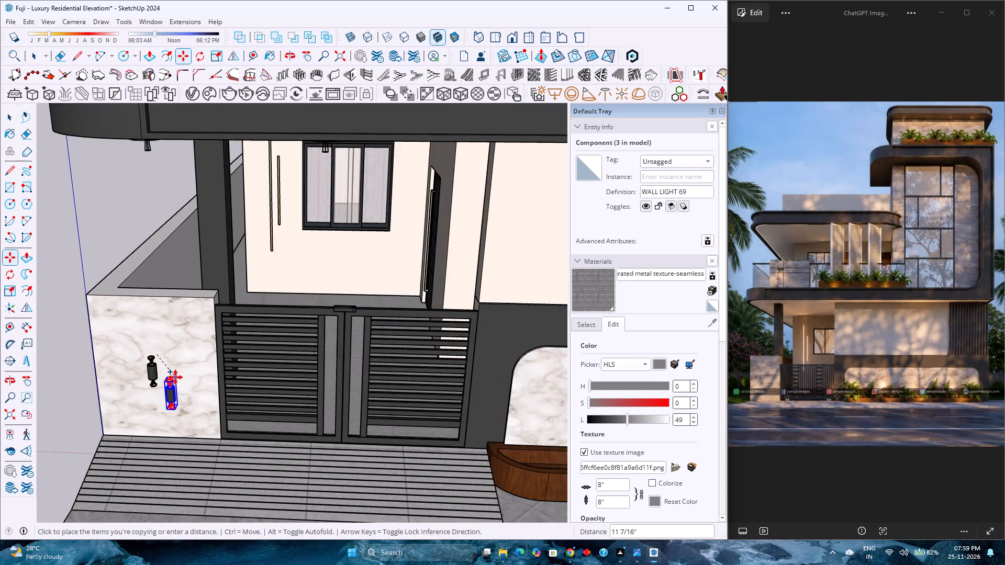
pyautogui.scroll(-13, 175, 377)
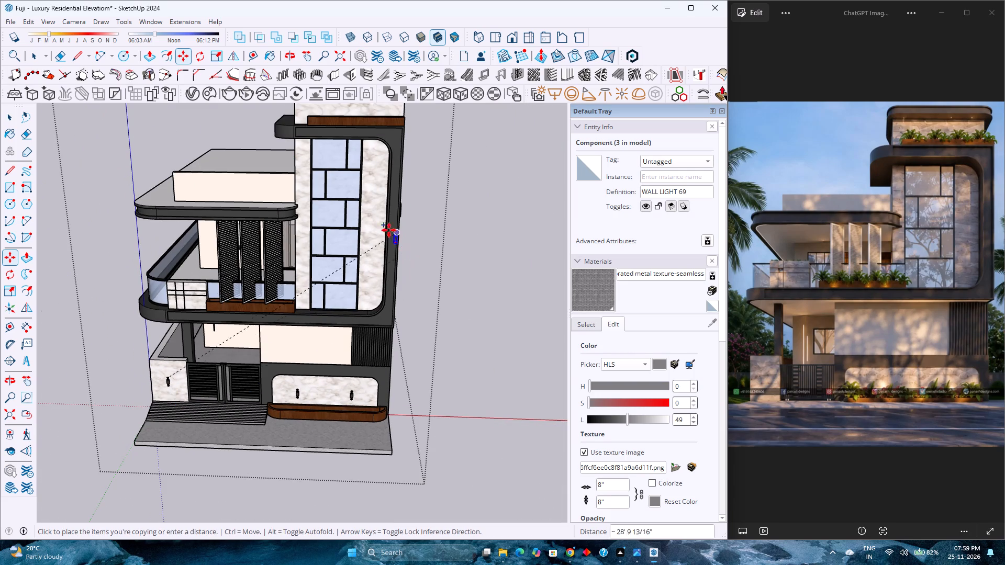
pyautogui.scroll(6, 361, 236)
pyautogui.scroll(-4, 383, 220)
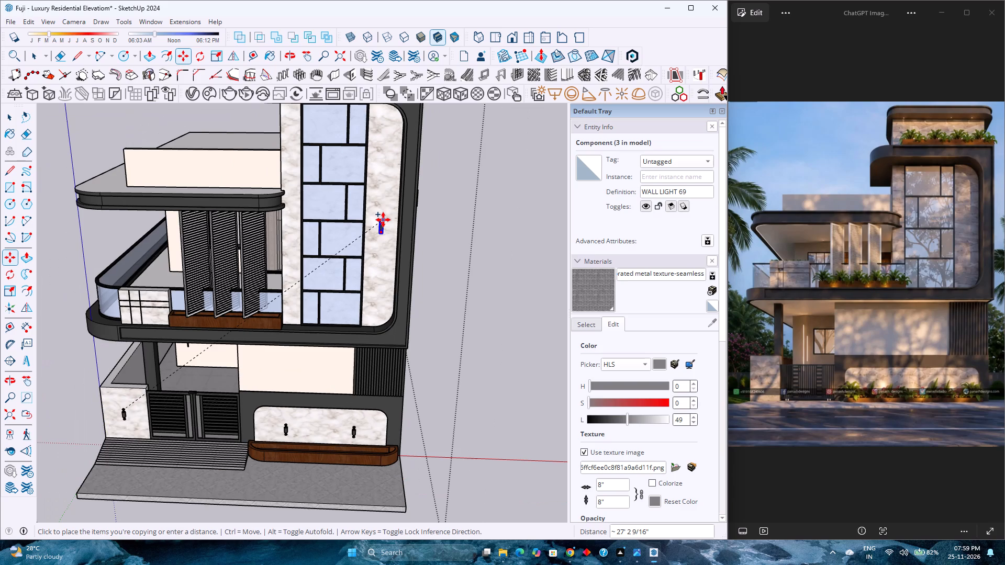
pyautogui.click(383, 221)
# Examine the wall light placements across the whole elevation, clearing the selection and leaving the building group.
pyautogui.scroll(-2, 382, 279)
pyautogui.keyDown('shift'); pyautogui.moveTo(380, 267); pyautogui.dragTo(374, 322, button='middle'); pyautogui.keyUp('shift')
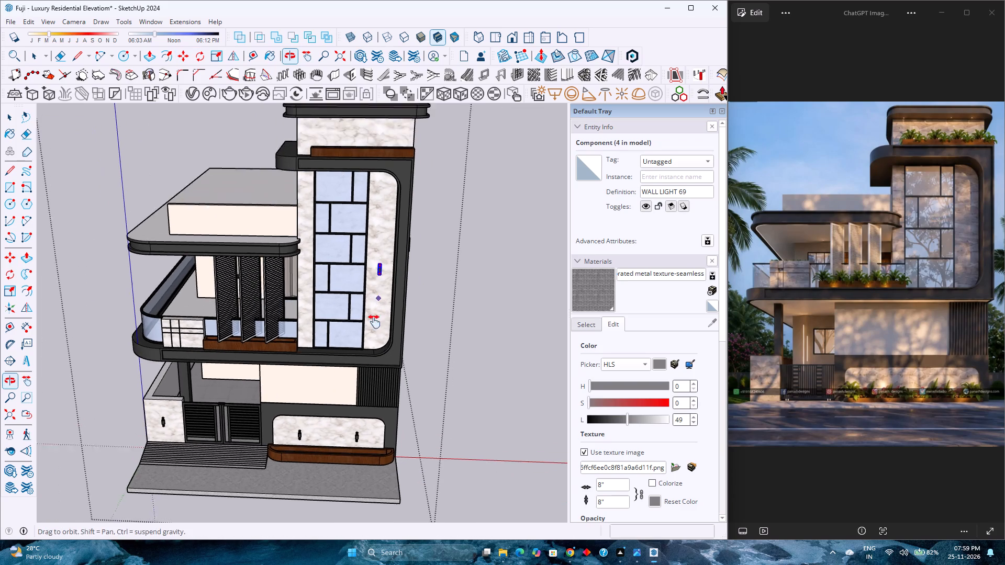
pyautogui.keyDown('shift'); pyautogui.moveTo(374, 322); pyautogui.dragTo(373, 337, button='middle'); pyautogui.keyUp('shift')
pyautogui.middleClick(372, 338)
pyautogui.moveTo(362, 345); pyautogui.dragTo(362, 294, button='middle')
pyautogui.scroll(4, 387, 273)
pyautogui.scroll(-2, 384, 277)
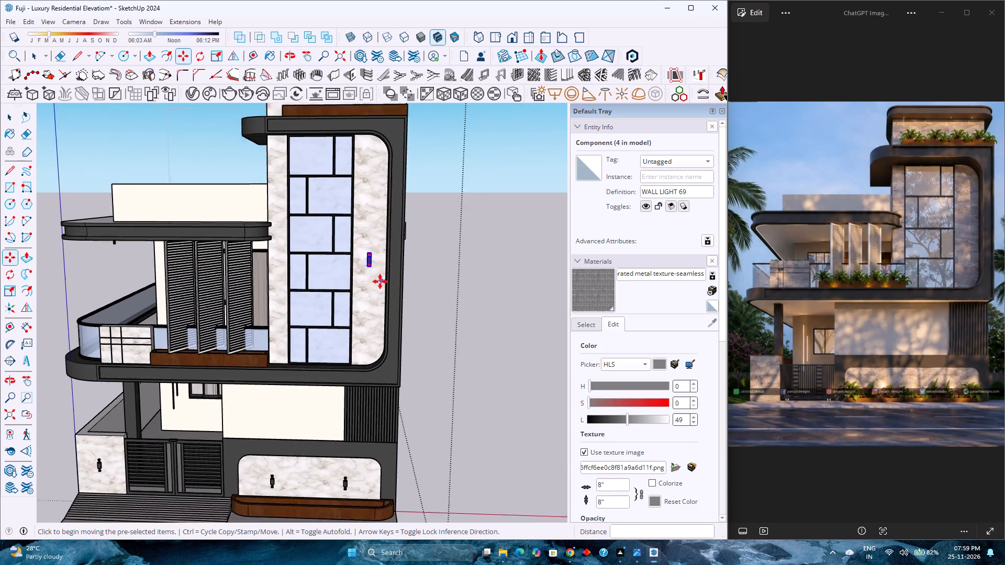
pyautogui.scroll(-5, 380, 281)
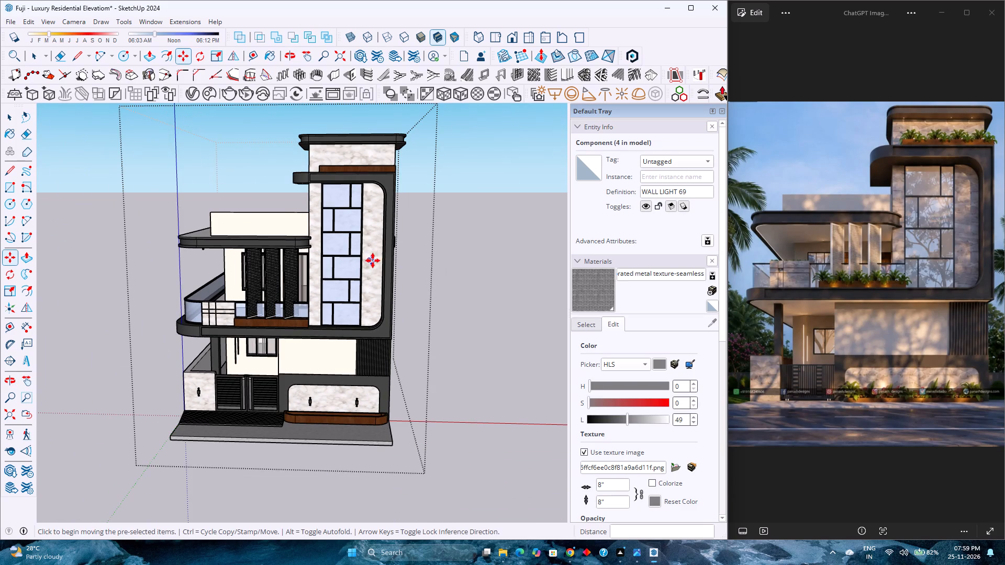
pyautogui.press('space')
pyautogui.scroll(-6, 309, 375)
pyautogui.click(408, 378)
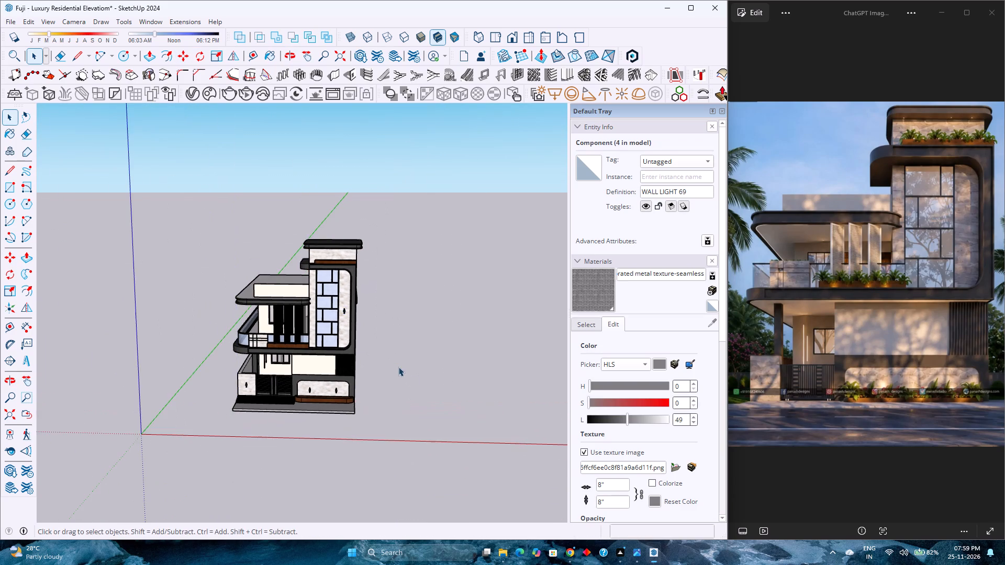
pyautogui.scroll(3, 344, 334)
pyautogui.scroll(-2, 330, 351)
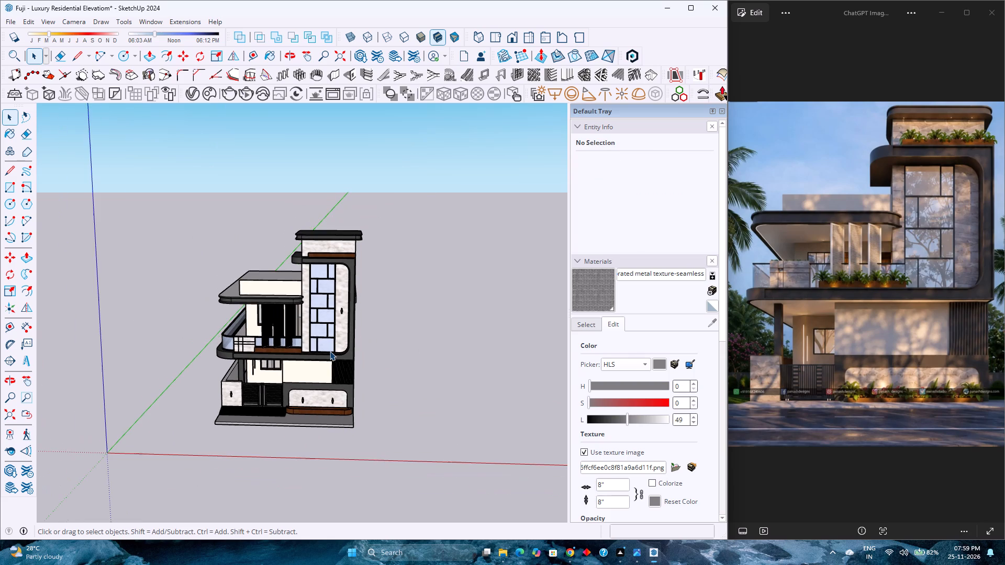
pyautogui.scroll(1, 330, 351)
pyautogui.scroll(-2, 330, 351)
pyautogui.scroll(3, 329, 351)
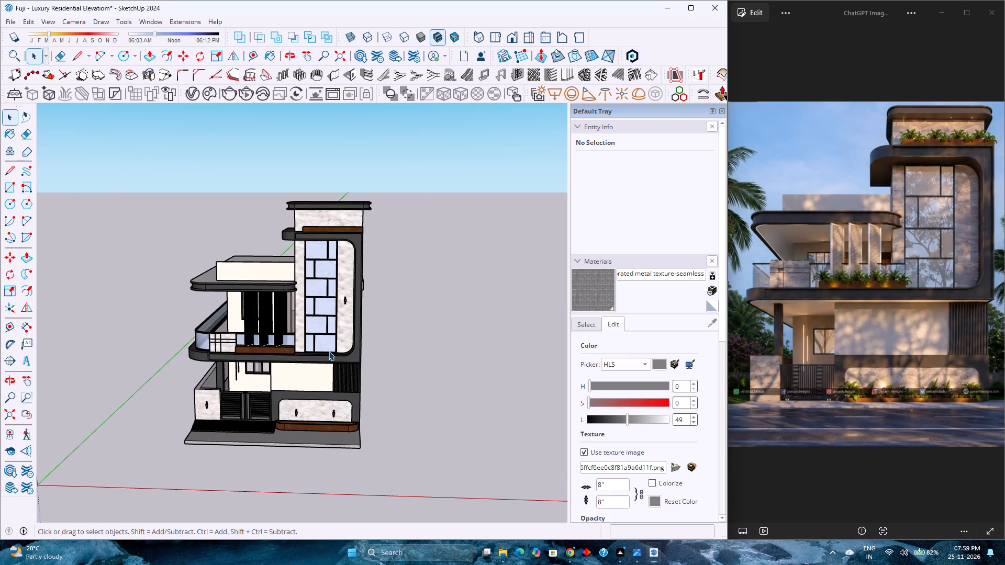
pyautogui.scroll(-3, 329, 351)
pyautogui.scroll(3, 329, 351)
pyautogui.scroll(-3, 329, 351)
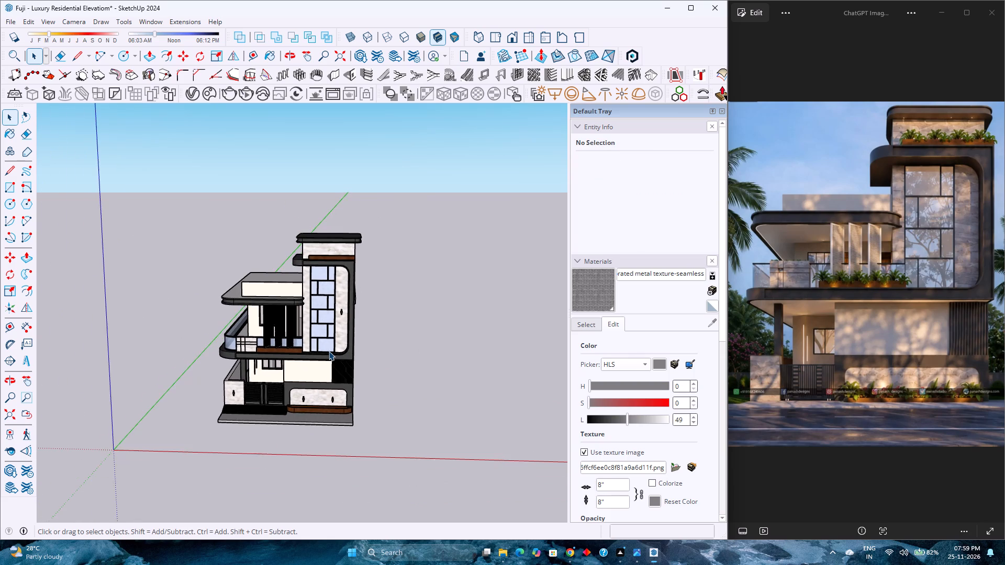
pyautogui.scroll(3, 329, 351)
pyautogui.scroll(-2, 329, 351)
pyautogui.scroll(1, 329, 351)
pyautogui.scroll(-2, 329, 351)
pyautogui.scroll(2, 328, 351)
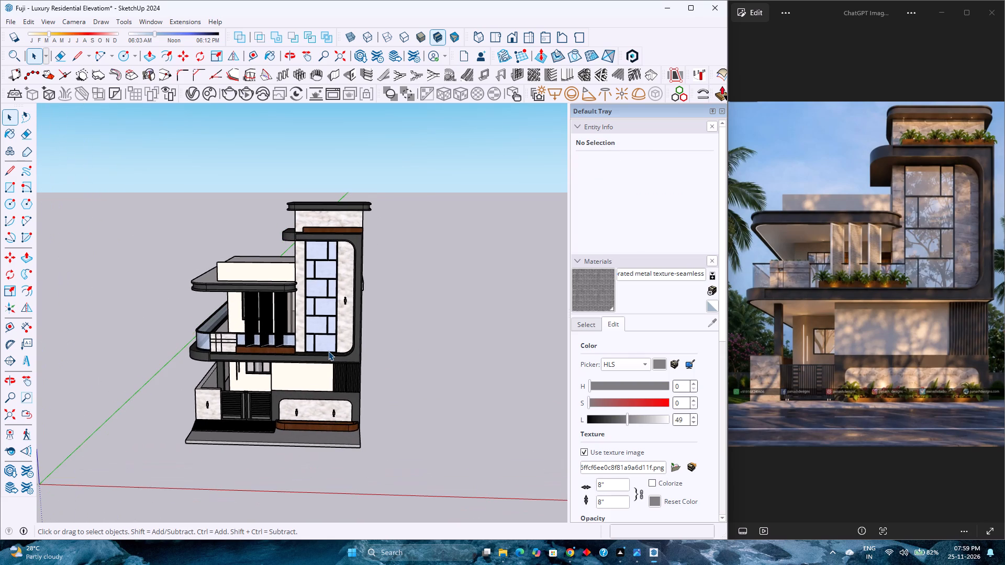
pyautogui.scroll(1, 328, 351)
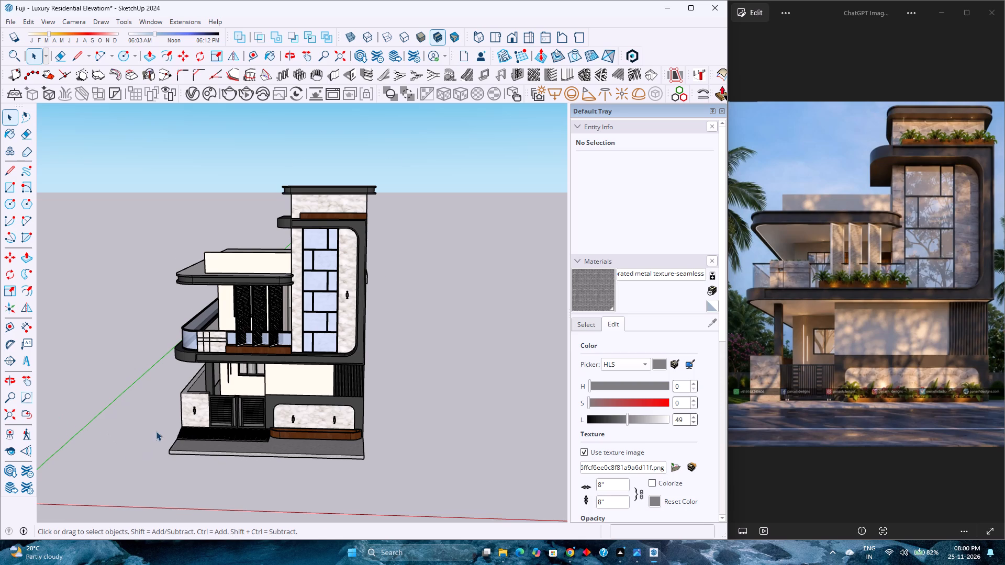
# Reopen the building group and shift the gate-side wall light about 1 9/16" on its marble wall.
pyautogui.scroll(16, 156, 431)
pyautogui.click(223, 384)
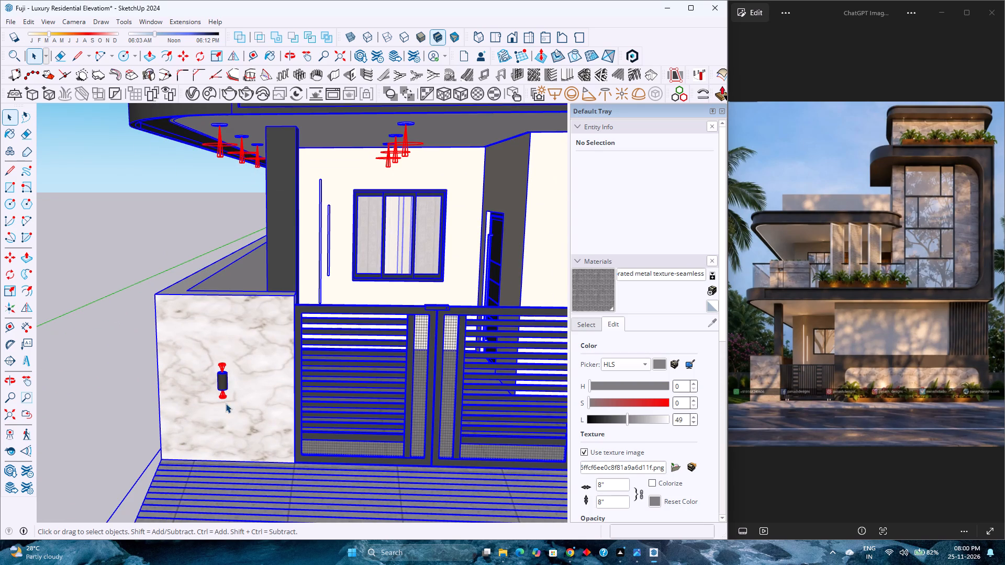
pyautogui.doubleClick(220, 369)
pyautogui.click(227, 379)
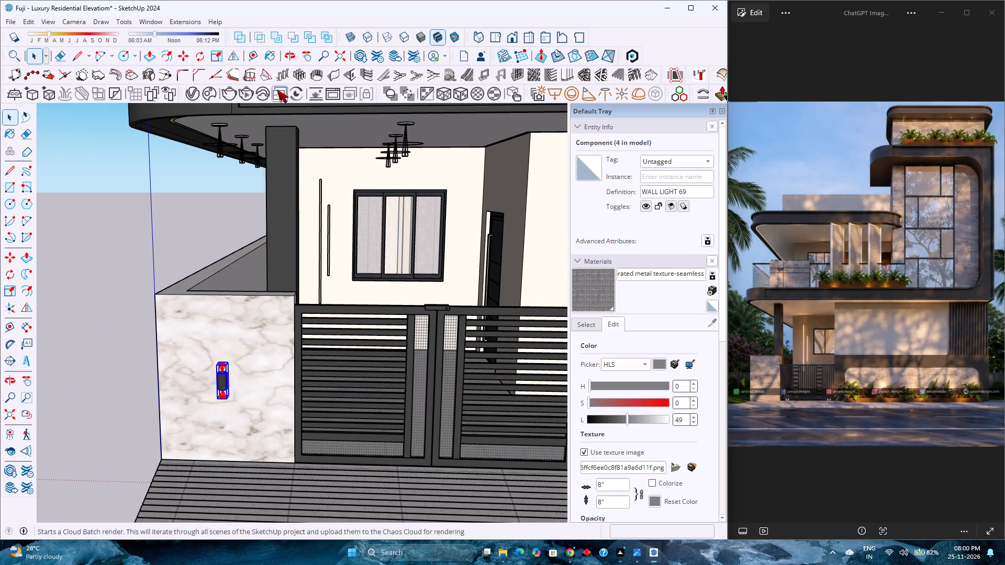
pyautogui.click(190, 55)
pyautogui.scroll(2, 187, 388)
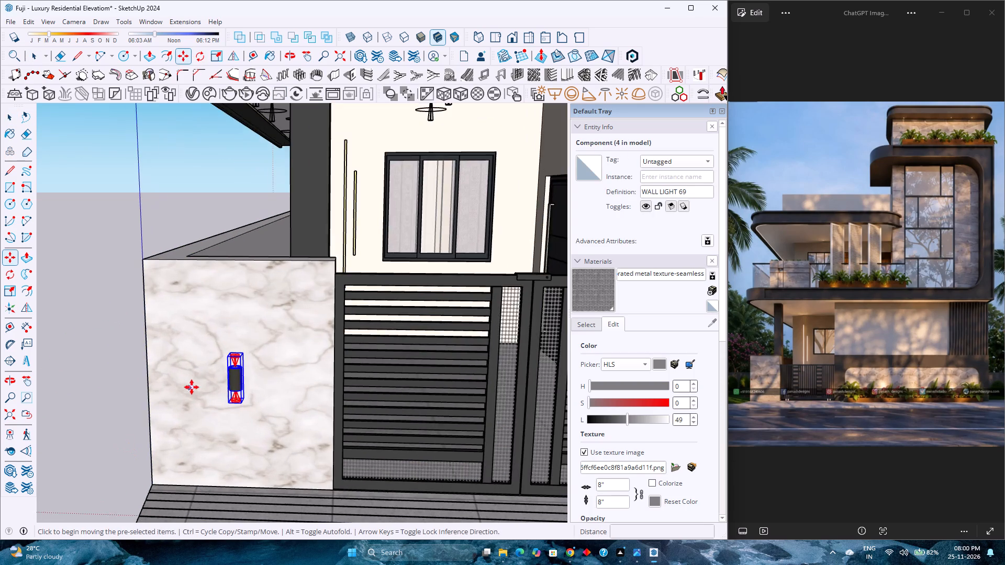
pyautogui.scroll(3, 192, 387)
pyautogui.click(250, 346)
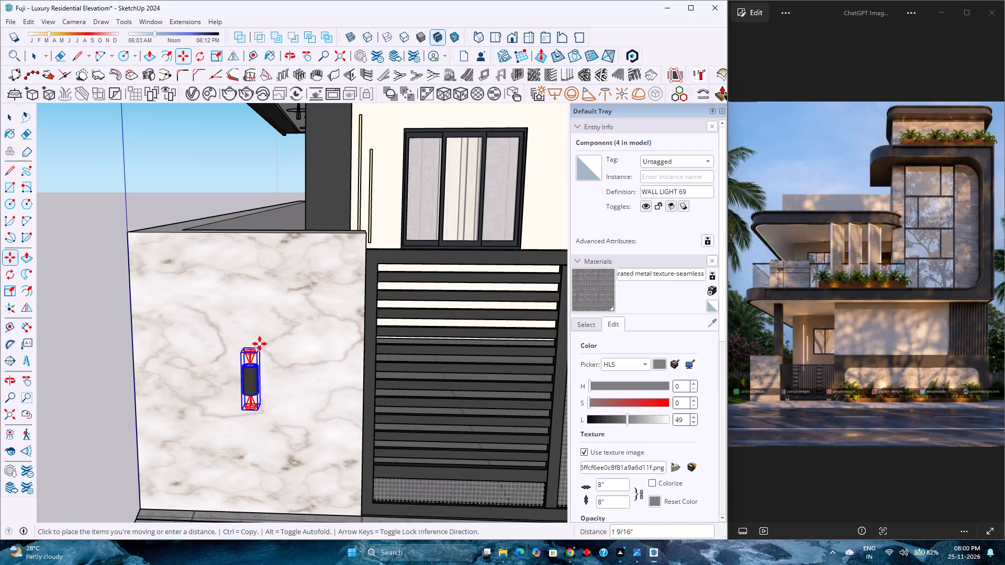
pyautogui.click(259, 344)
pyautogui.scroll(-3, 237, 406)
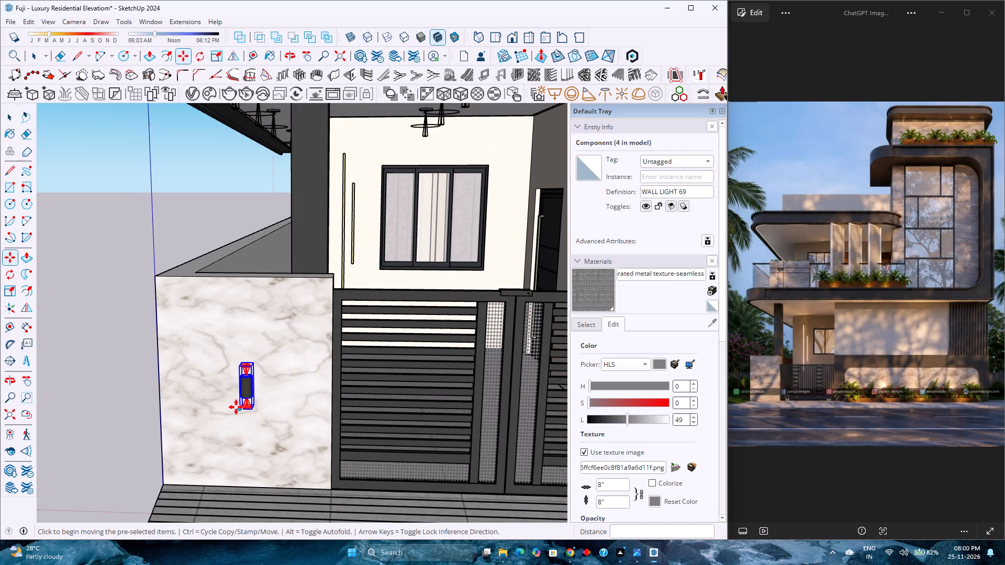
pyautogui.press('space')
# Examine the full elevation from the front and from below, including the roof canopy and top planter of the tower.
pyautogui.scroll(-16, 318, 341)
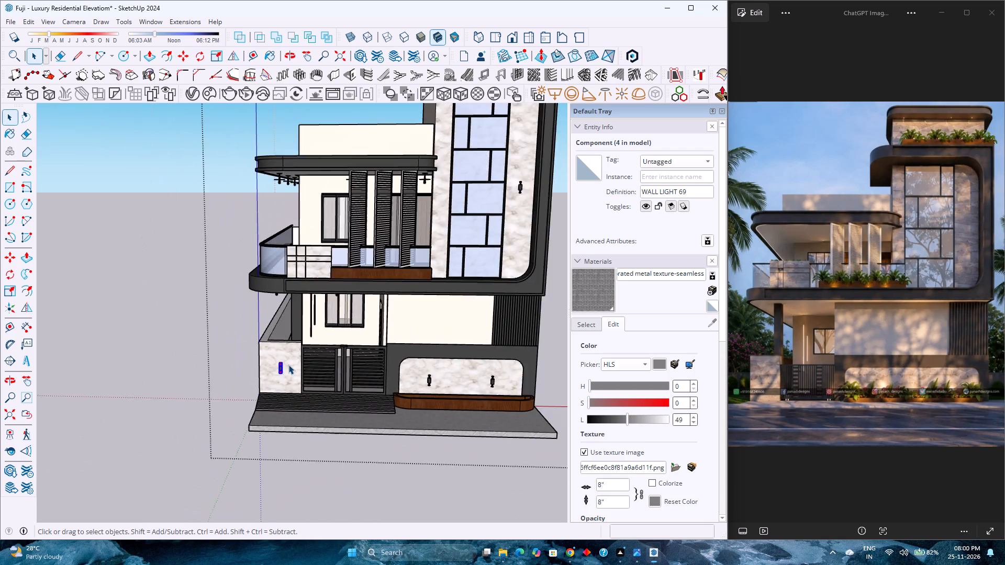
pyautogui.scroll(-3, 288, 365)
pyautogui.keyDown('shift'); pyautogui.scroll(-1, 137, 282); pyautogui.keyUp('shift')
pyautogui.keyDown('shift'); pyautogui.moveTo(137, 282); pyautogui.dragTo(82, 412, button='middle'); pyautogui.keyUp('shift')
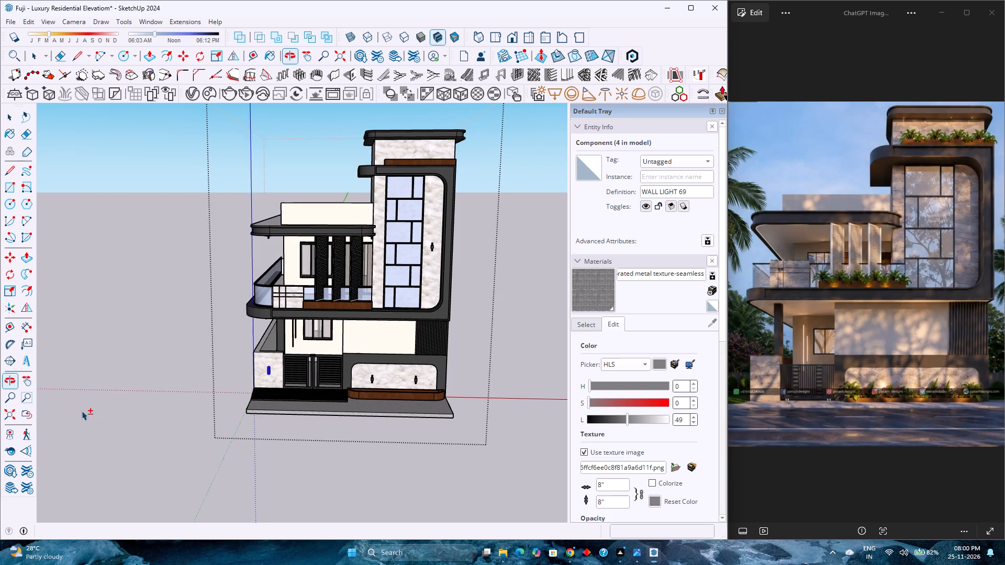
pyautogui.scroll(1, 323, 207)
pyautogui.scroll(-3, 323, 207)
pyautogui.keyDown('shift'); pyautogui.moveTo(323, 218); pyautogui.dragTo(218, 360, button='middle'); pyautogui.keyUp('shift')
pyautogui.keyDown('shift'); pyautogui.middleClick(218, 360); pyautogui.keyUp('shift')
pyautogui.moveTo(221, 349); pyautogui.dragTo(284, 207, button='middle')
pyautogui.scroll(2, 385, 222)
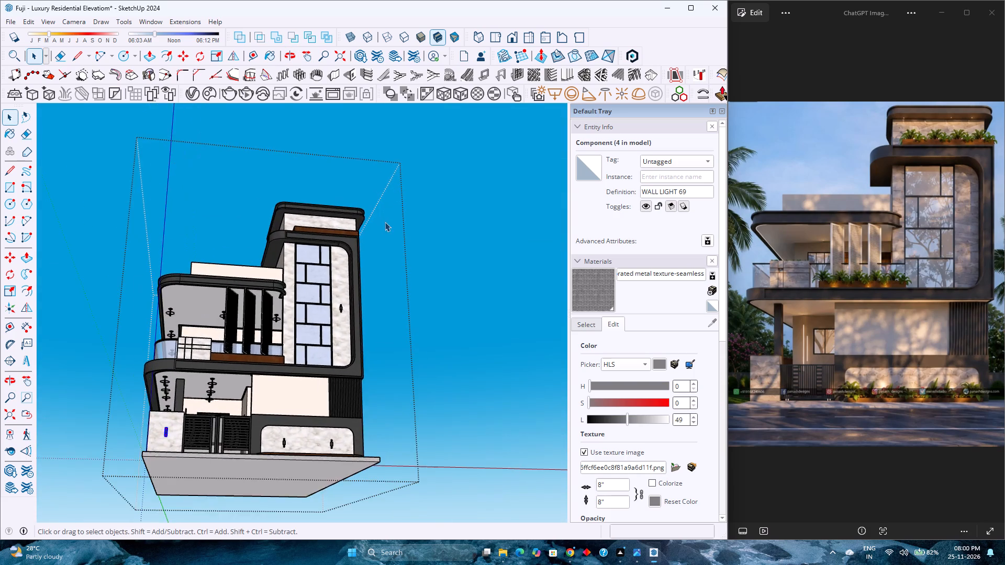
pyautogui.scroll(12, 385, 222)
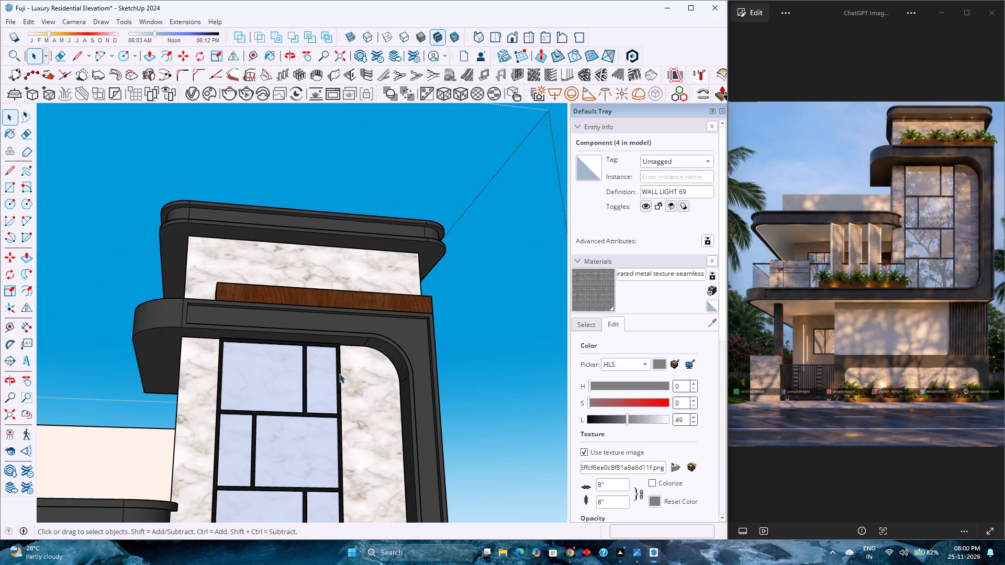
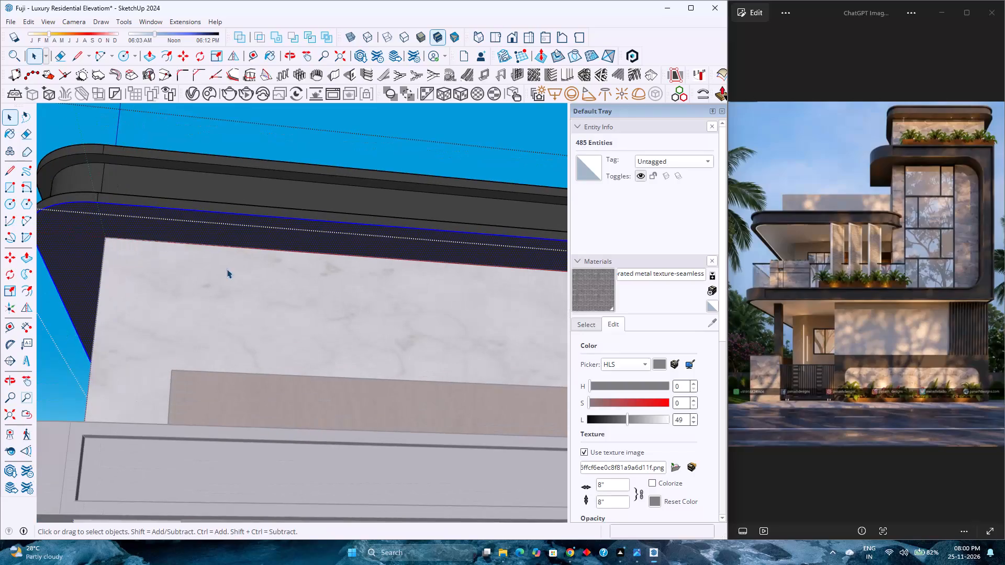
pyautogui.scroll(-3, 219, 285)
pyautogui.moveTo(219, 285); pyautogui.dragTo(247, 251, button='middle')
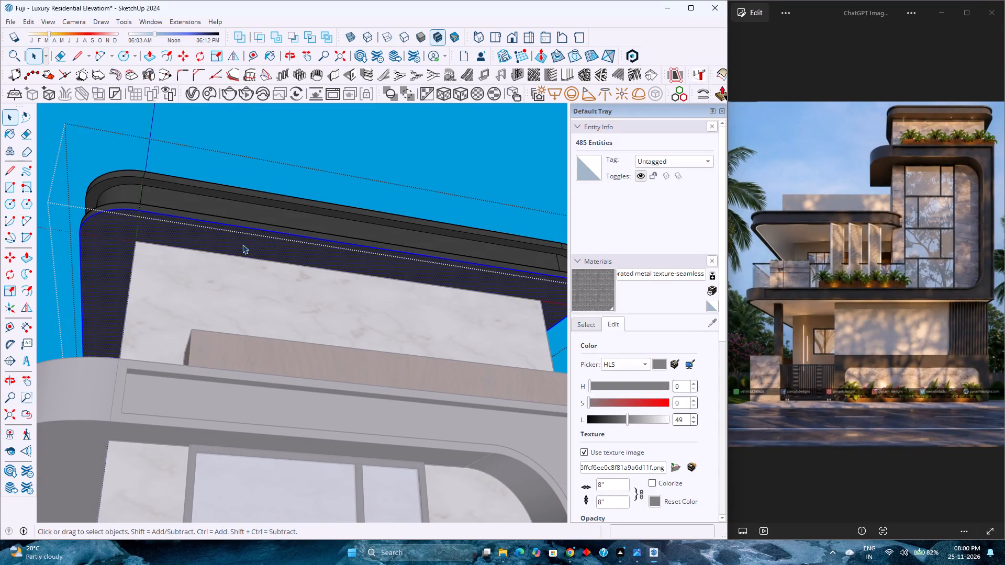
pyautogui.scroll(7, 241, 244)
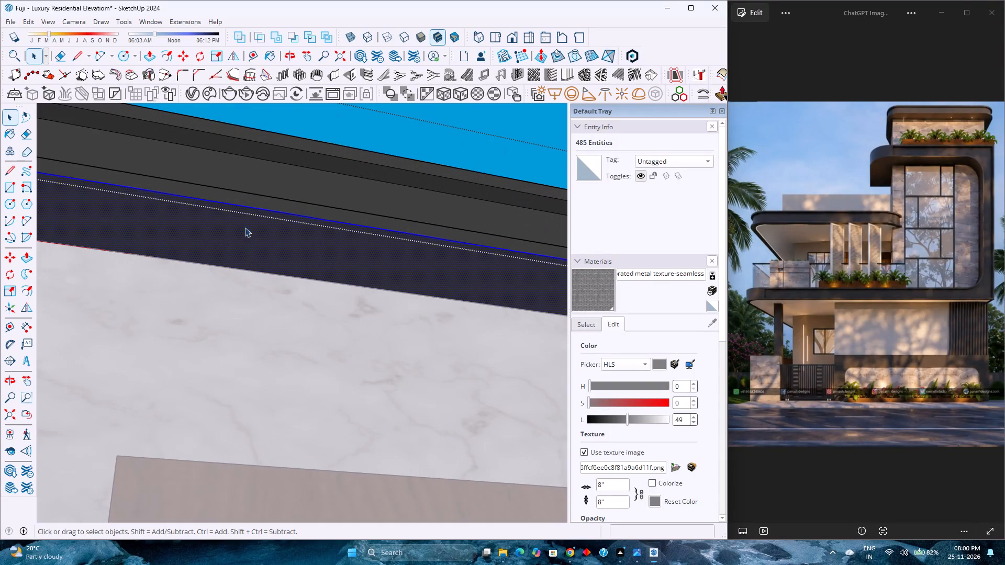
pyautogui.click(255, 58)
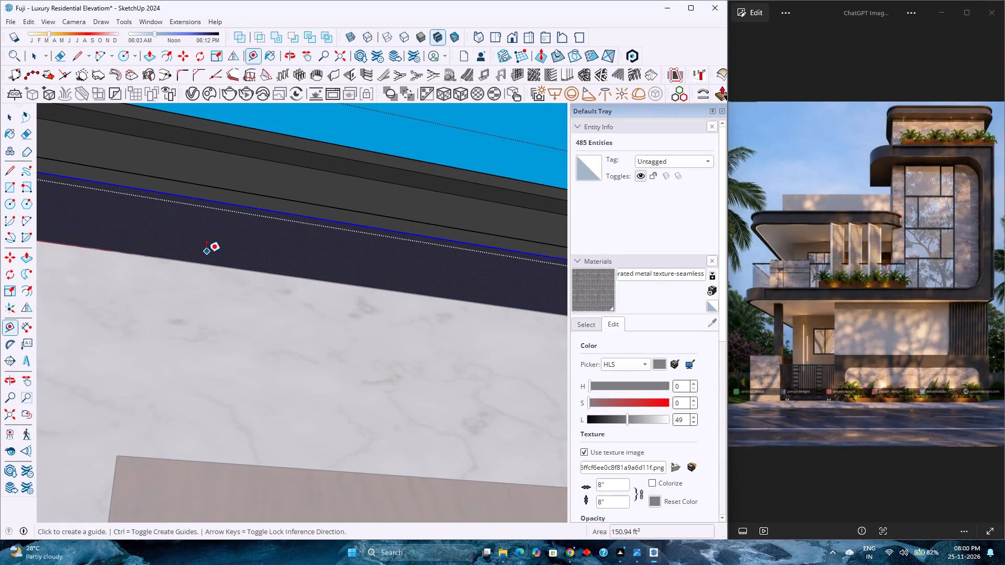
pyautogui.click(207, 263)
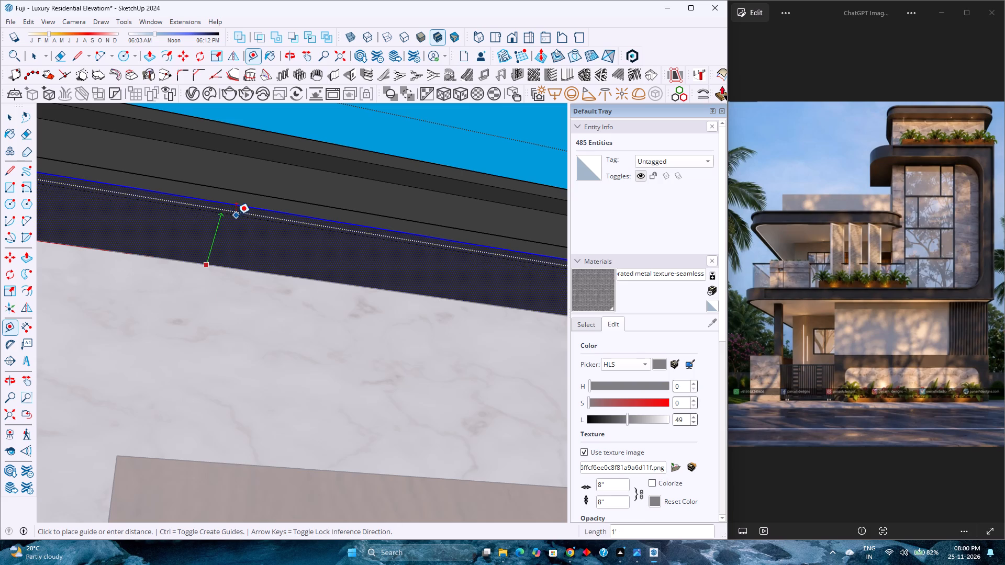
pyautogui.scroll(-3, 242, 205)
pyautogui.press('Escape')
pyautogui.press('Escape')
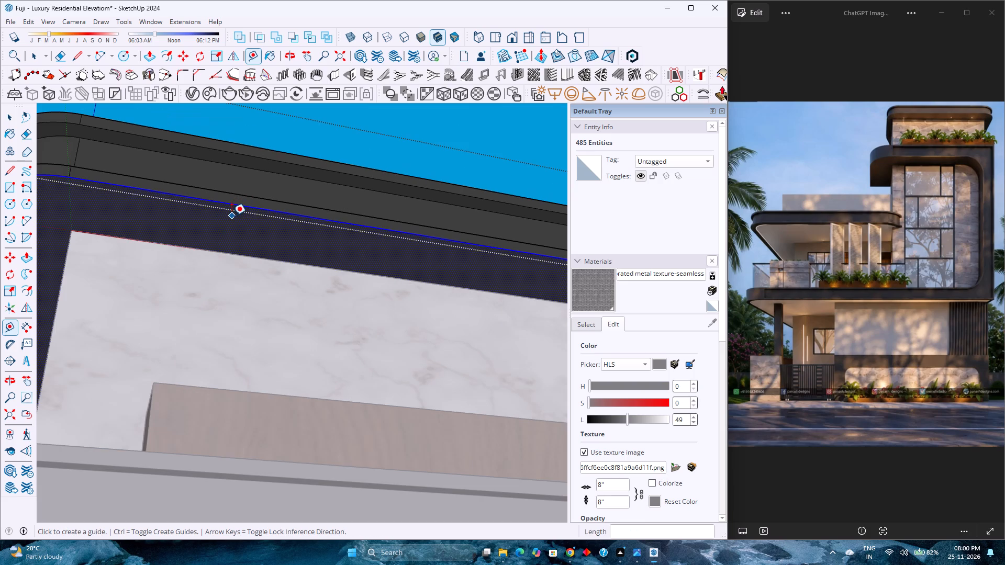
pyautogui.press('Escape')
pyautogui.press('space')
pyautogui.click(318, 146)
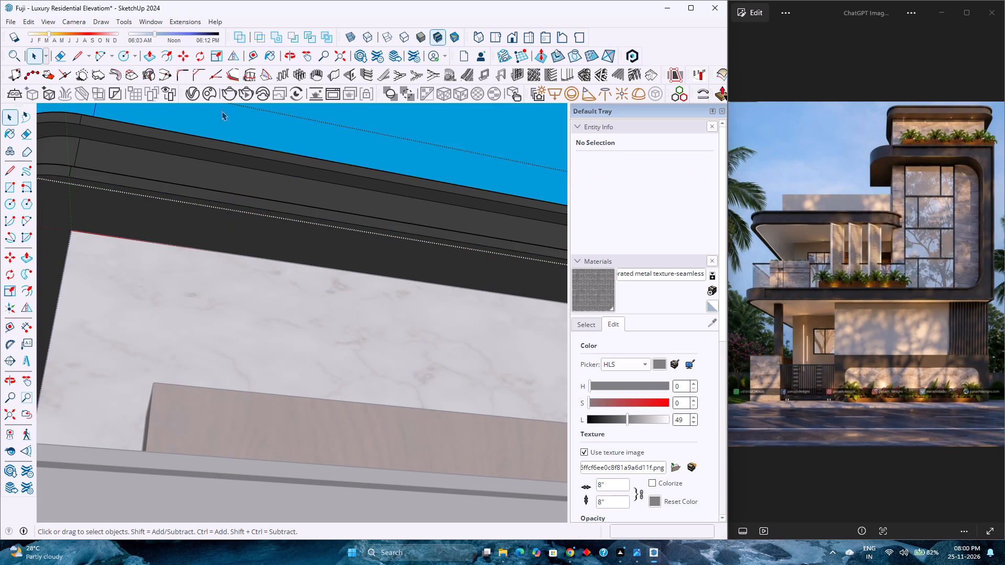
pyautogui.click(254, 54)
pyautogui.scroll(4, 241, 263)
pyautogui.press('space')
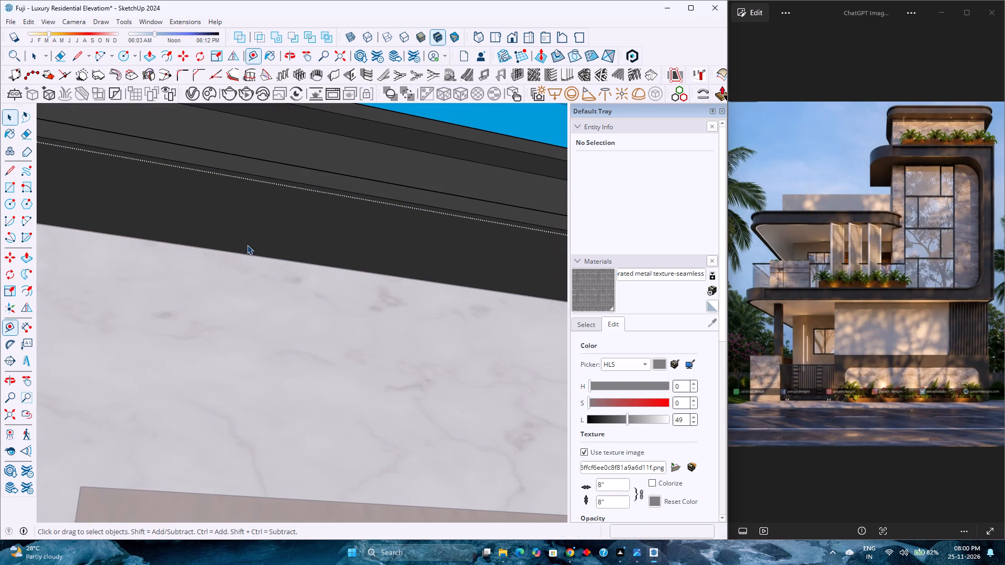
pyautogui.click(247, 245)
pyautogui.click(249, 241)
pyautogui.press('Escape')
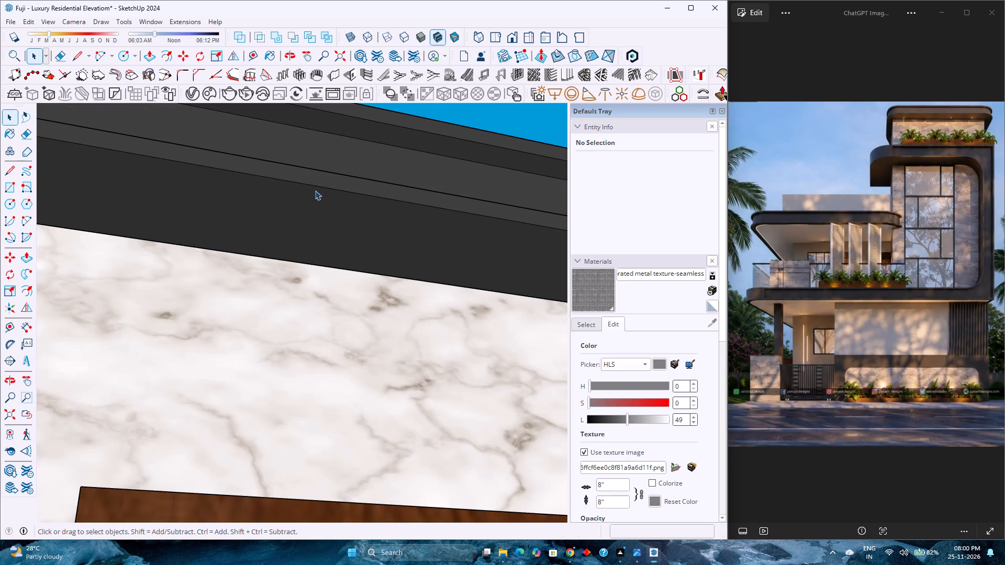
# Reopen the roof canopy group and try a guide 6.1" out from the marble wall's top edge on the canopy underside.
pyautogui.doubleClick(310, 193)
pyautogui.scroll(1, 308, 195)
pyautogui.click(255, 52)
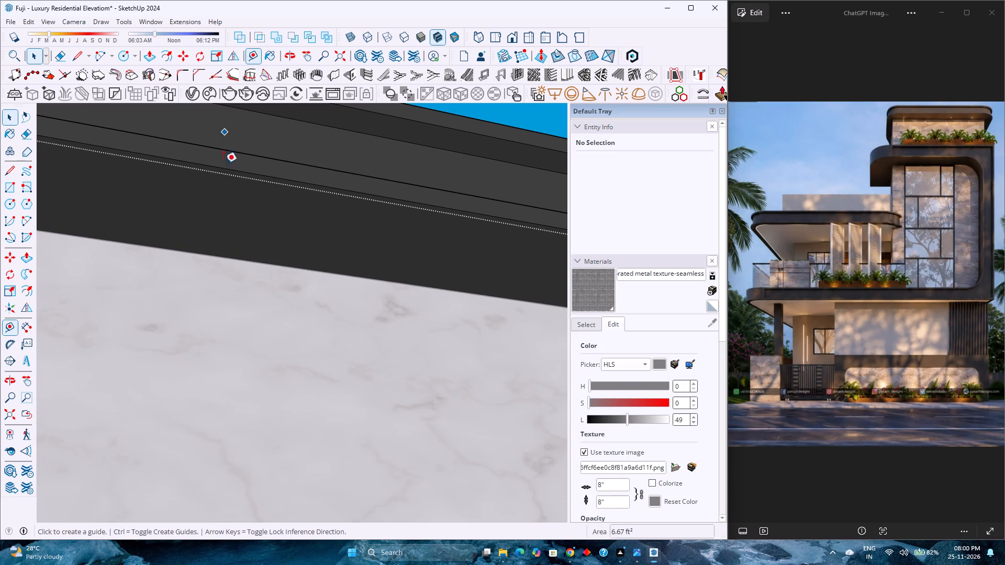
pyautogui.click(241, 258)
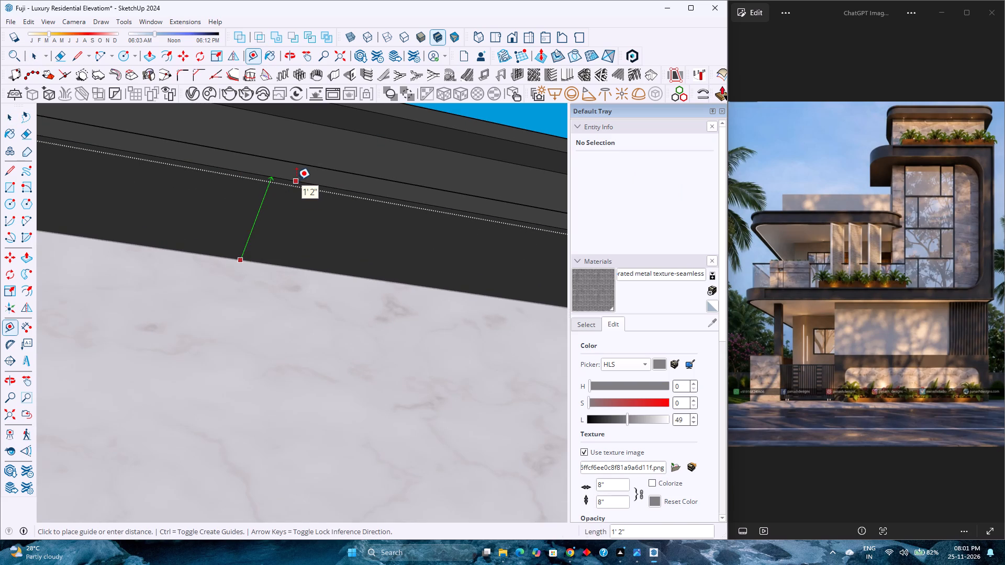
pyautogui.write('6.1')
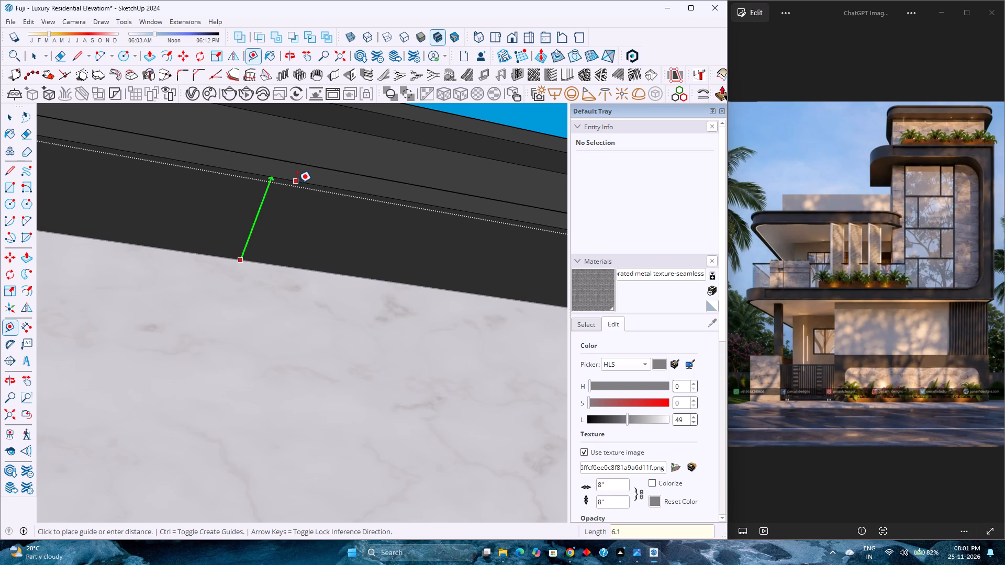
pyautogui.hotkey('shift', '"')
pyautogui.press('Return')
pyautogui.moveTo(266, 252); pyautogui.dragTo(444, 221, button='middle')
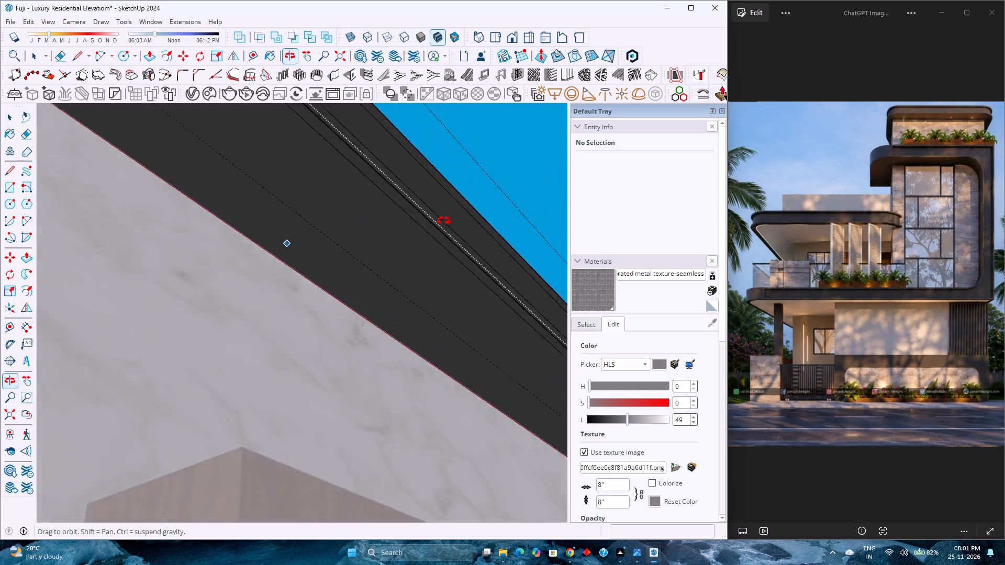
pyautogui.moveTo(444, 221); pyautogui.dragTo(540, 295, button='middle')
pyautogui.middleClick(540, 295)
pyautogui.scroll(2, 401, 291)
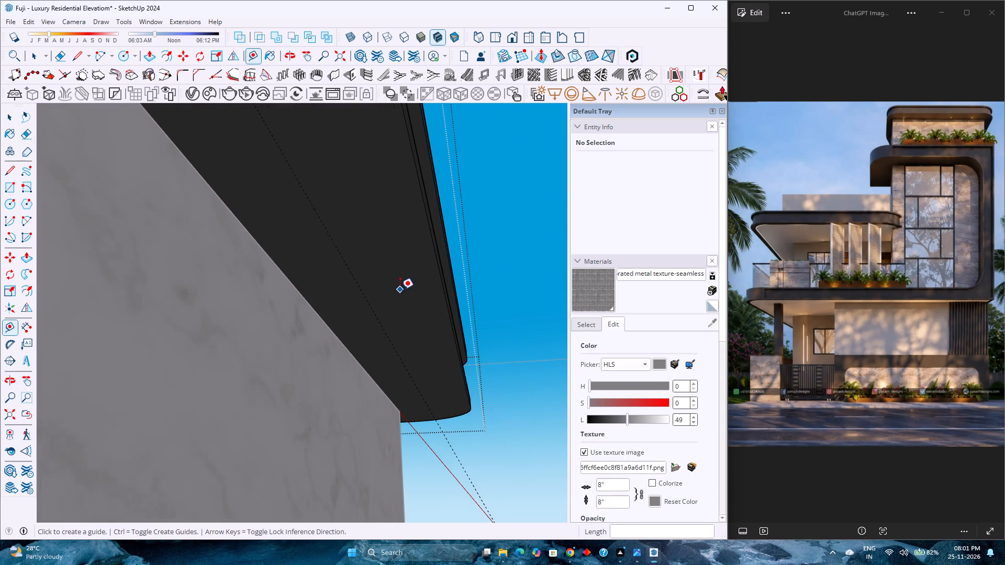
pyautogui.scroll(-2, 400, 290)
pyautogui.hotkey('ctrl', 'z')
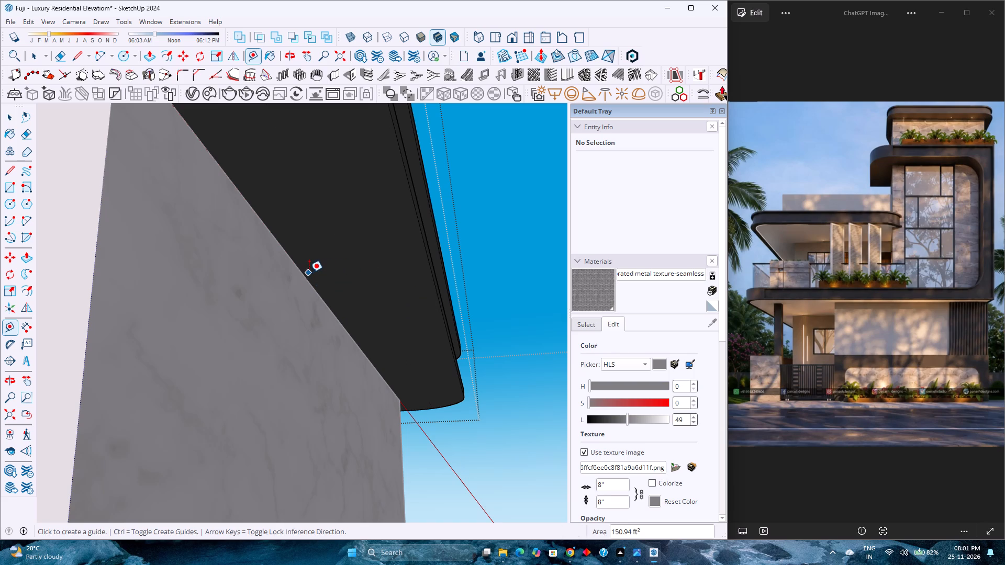
# Place a guide on the canopy underside 7" out from the top edge of the marble wall.
pyautogui.click(306, 274)
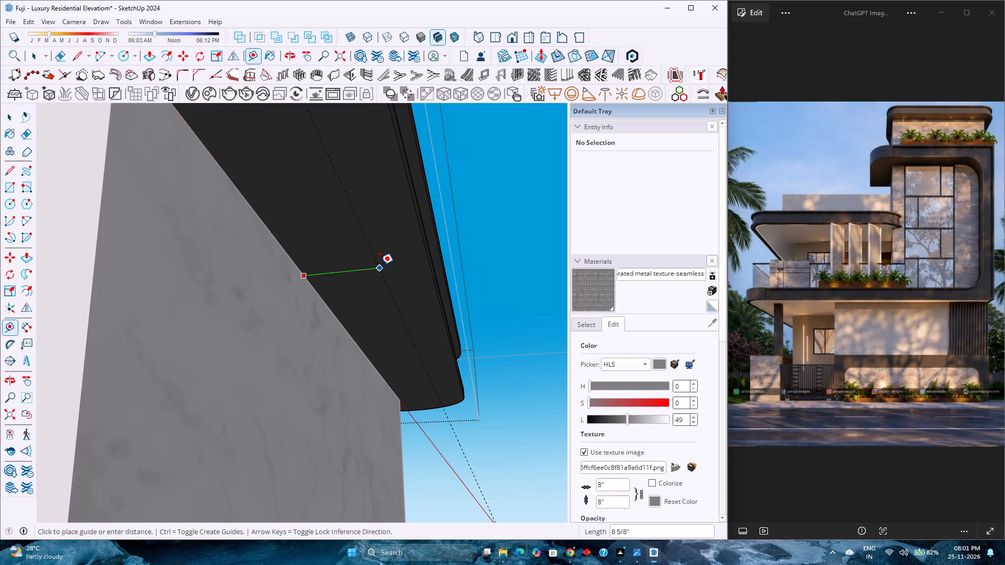
pyautogui.press('7')
pyautogui.press('Return')
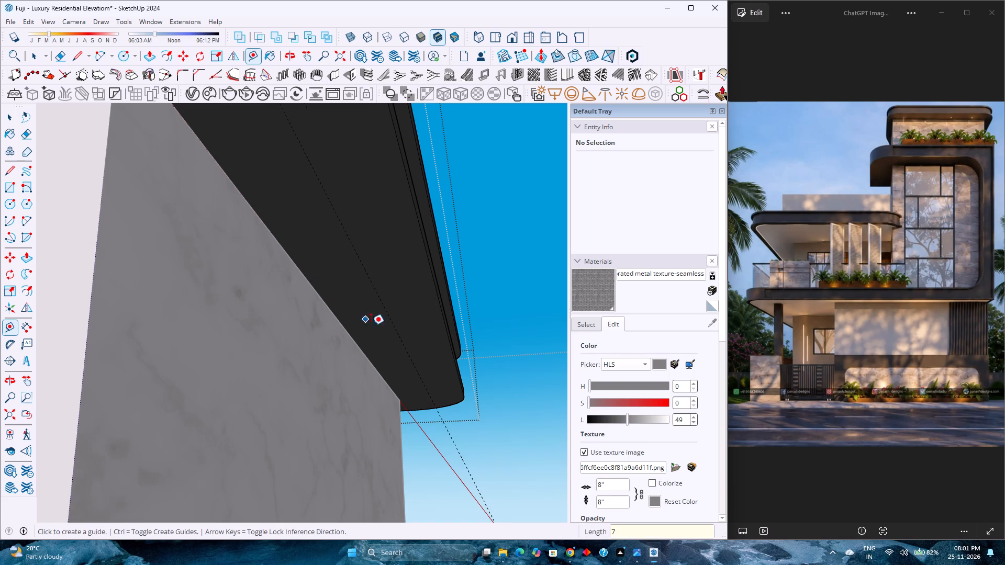
# Place a guide 1' 2" in from the canopy's end edge, aligned with the wall's nearer top corner and crossing the 7" guide.
pyautogui.scroll(-7, 359, 430)
pyautogui.scroll(4, 305, 303)
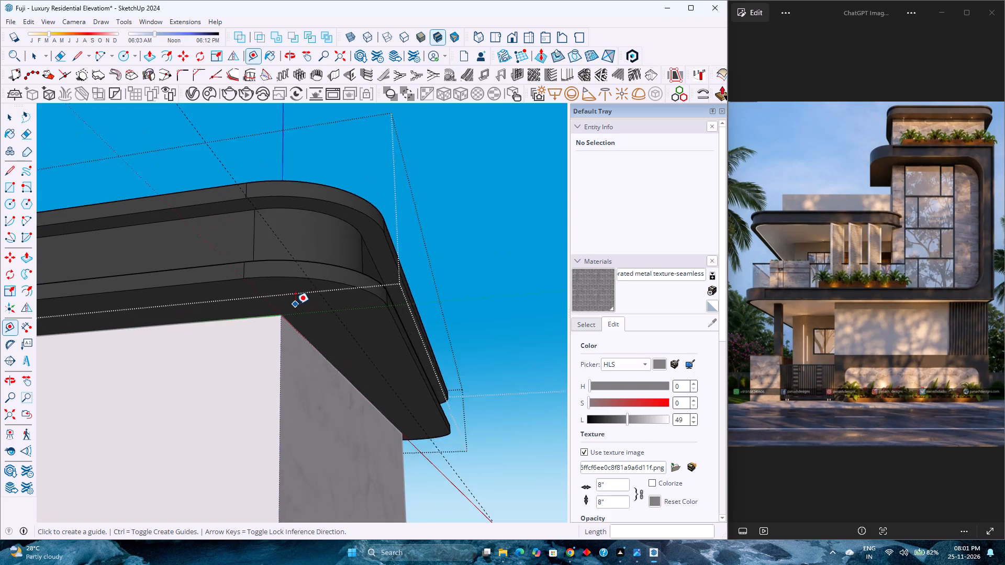
pyautogui.scroll(5, 295, 304)
pyautogui.moveTo(245, 304); pyautogui.dragTo(395, 269, button='middle')
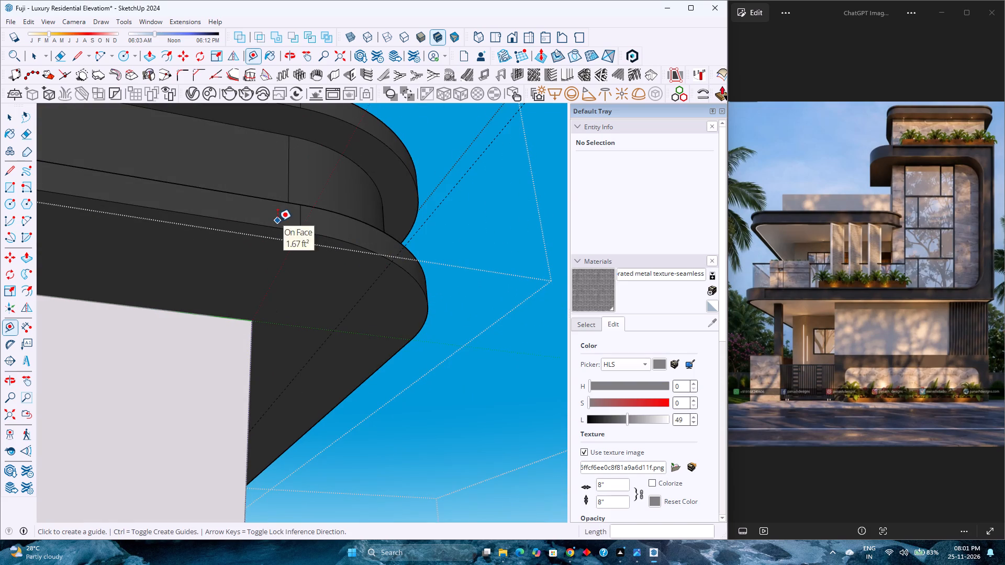
pyautogui.click(276, 223)
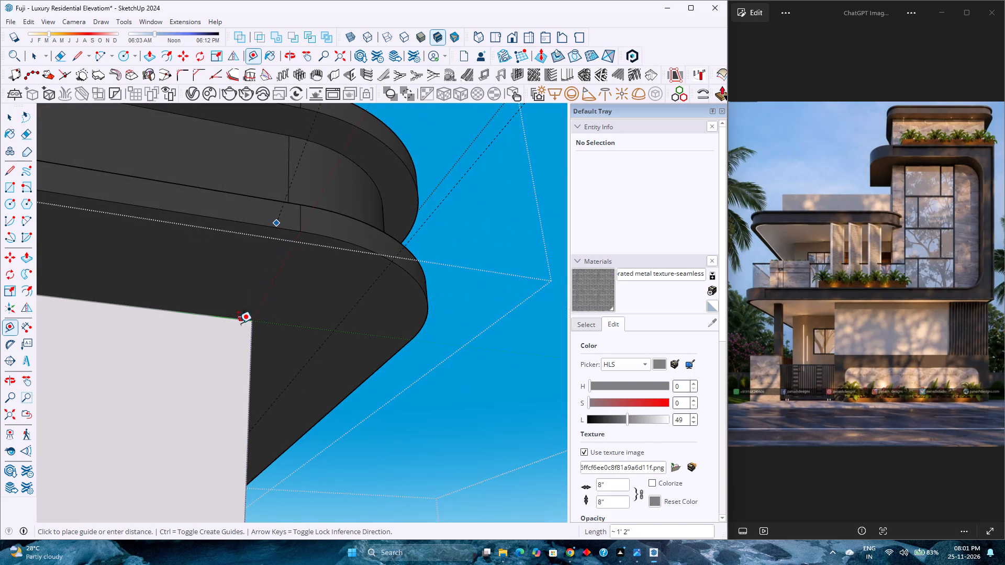
pyautogui.press('Escape')
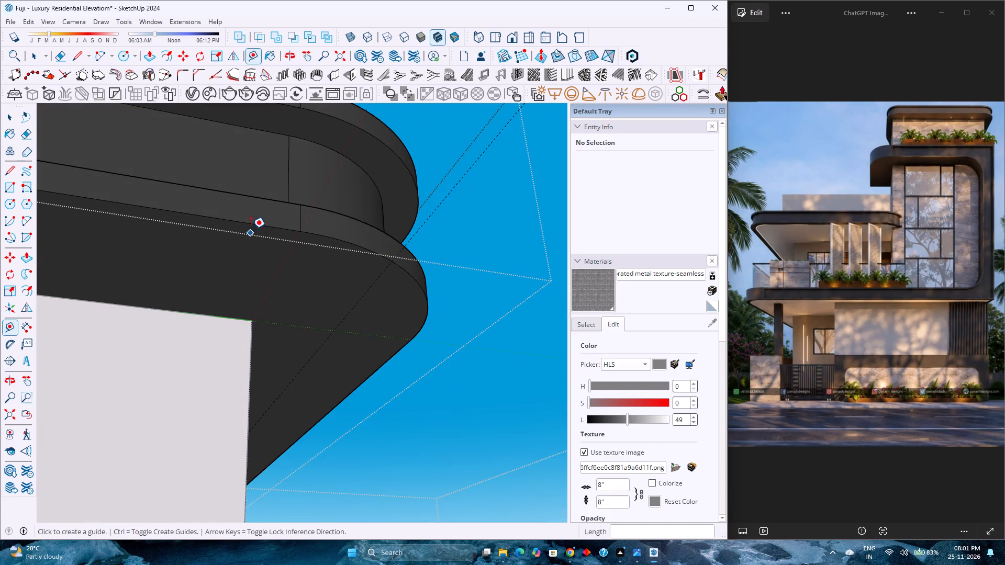
pyautogui.click(252, 226)
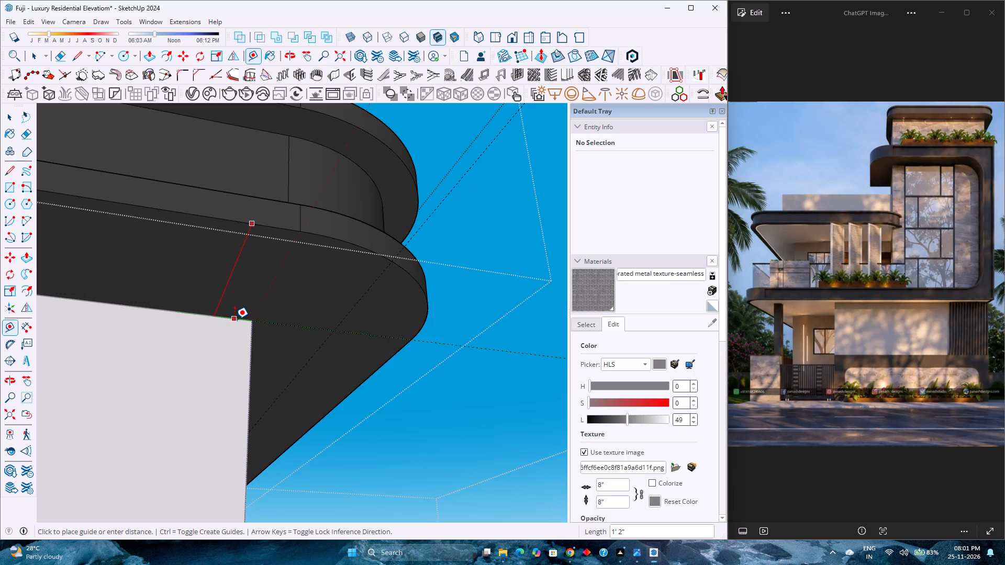
pyautogui.click(236, 320)
# Place a matching guide 1' 2" in from the canopy's opposite end edge, through the marble wall's other top corner.
pyautogui.moveTo(320, 362); pyautogui.dragTo(113, 348, button='middle')
pyautogui.scroll(-7, 113, 347)
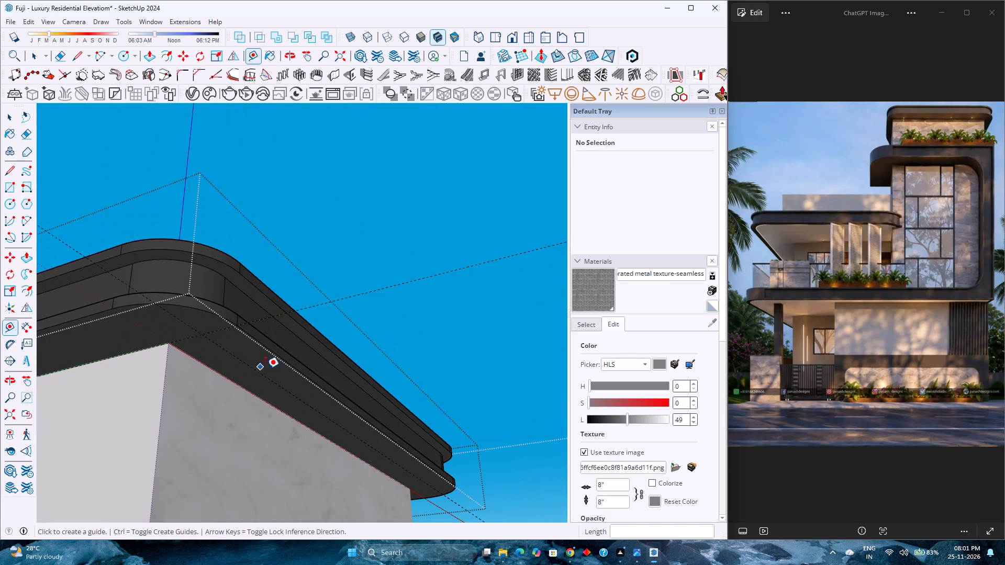
pyautogui.keyDown('shift'); pyautogui.moveTo(345, 466); pyautogui.dragTo(201, 331, button='middle'); pyautogui.keyUp('shift')
pyautogui.keyDown('shift'); pyautogui.middleClick(201, 331); pyautogui.keyUp('shift')
pyautogui.scroll(9, 299, 396)
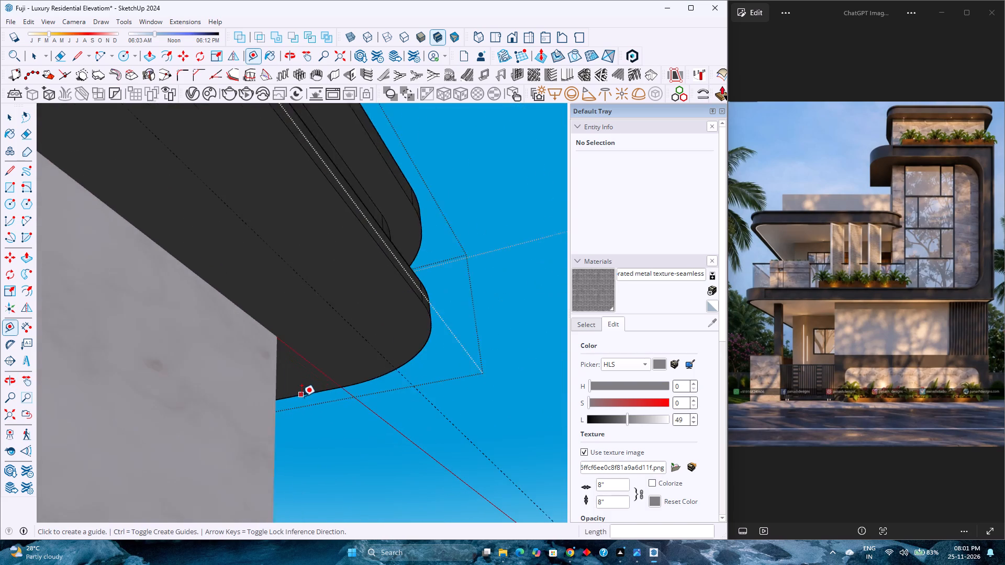
pyautogui.scroll(4, 301, 397)
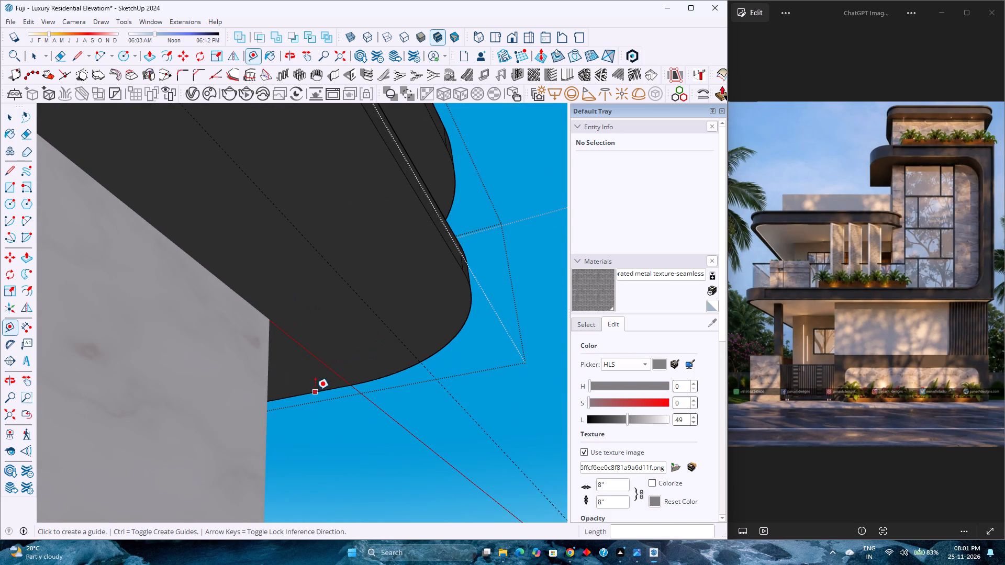
pyautogui.click(315, 391)
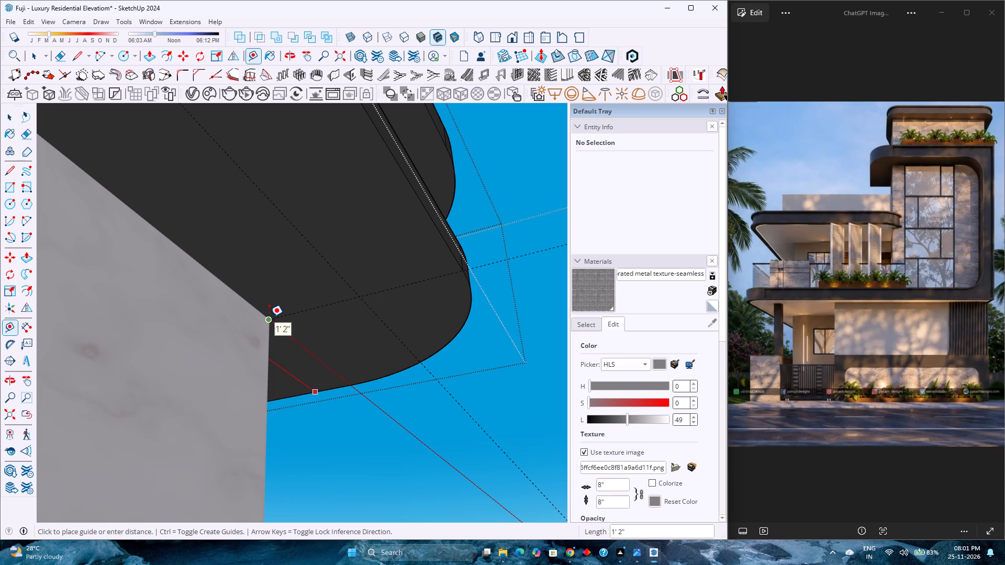
pyautogui.click(269, 317)
# Draw a circle with a 1.5" radius on the canopy underside where the guides cross near the first wall corner.
pyautogui.scroll(-3, 311, 354)
pyautogui.keyDown('shift'); pyautogui.moveTo(307, 343); pyautogui.dragTo(348, 410, button='middle'); pyautogui.keyUp('shift')
pyautogui.scroll(-3, 354, 403)
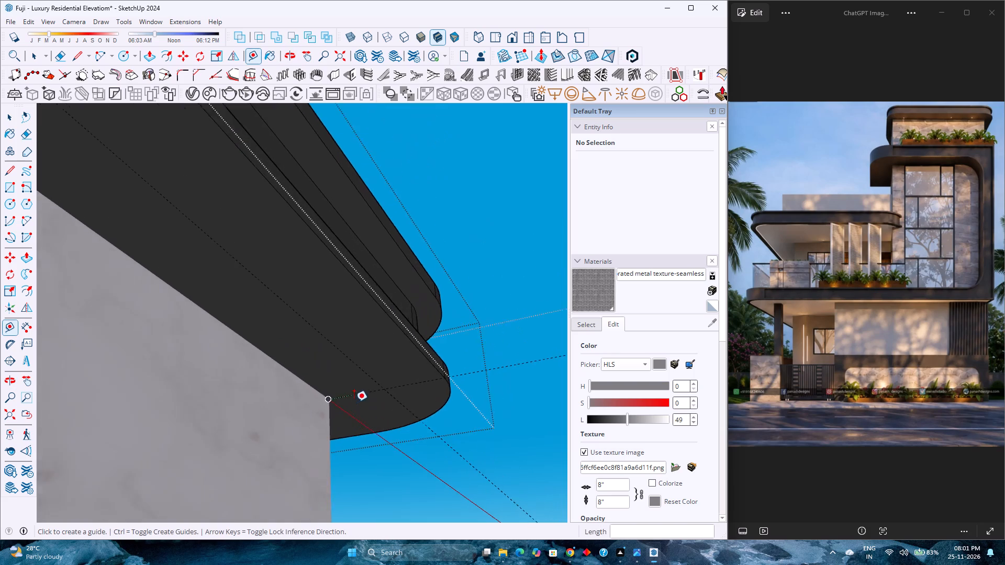
pyautogui.scroll(-4, 354, 402)
pyautogui.keyDown('shift'); pyautogui.moveTo(321, 309); pyautogui.dragTo(373, 369, button='middle'); pyautogui.keyUp('shift')
pyautogui.scroll(-7, 378, 357)
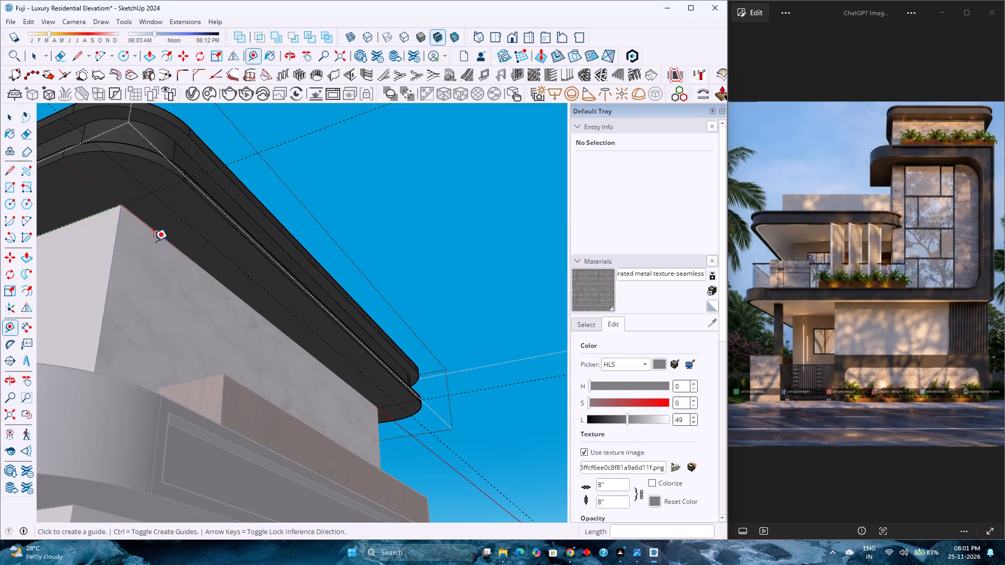
pyautogui.scroll(2, 140, 269)
pyautogui.press('c')
pyautogui.scroll(5, 147, 184)
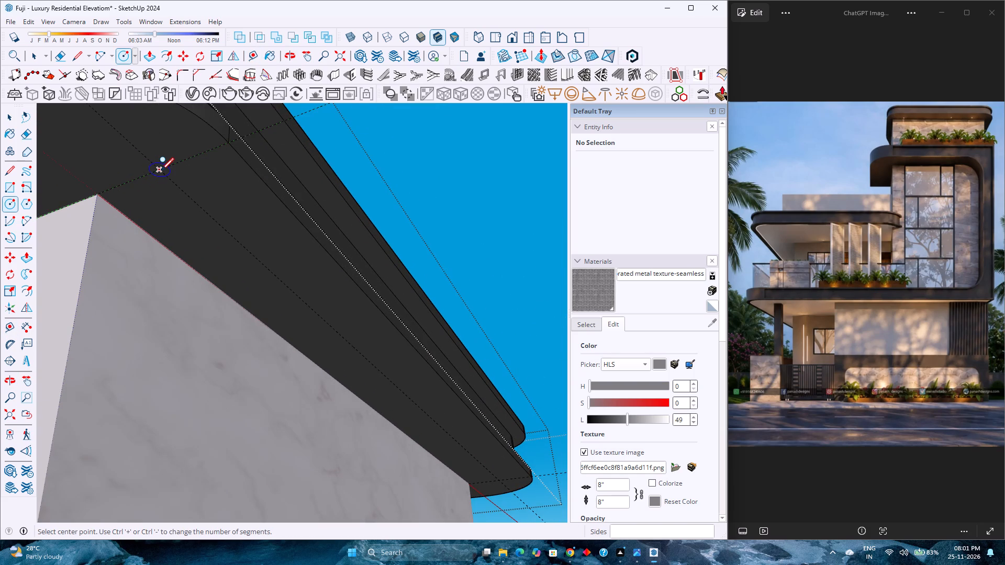
pyautogui.click(162, 169)
pyautogui.press('2')
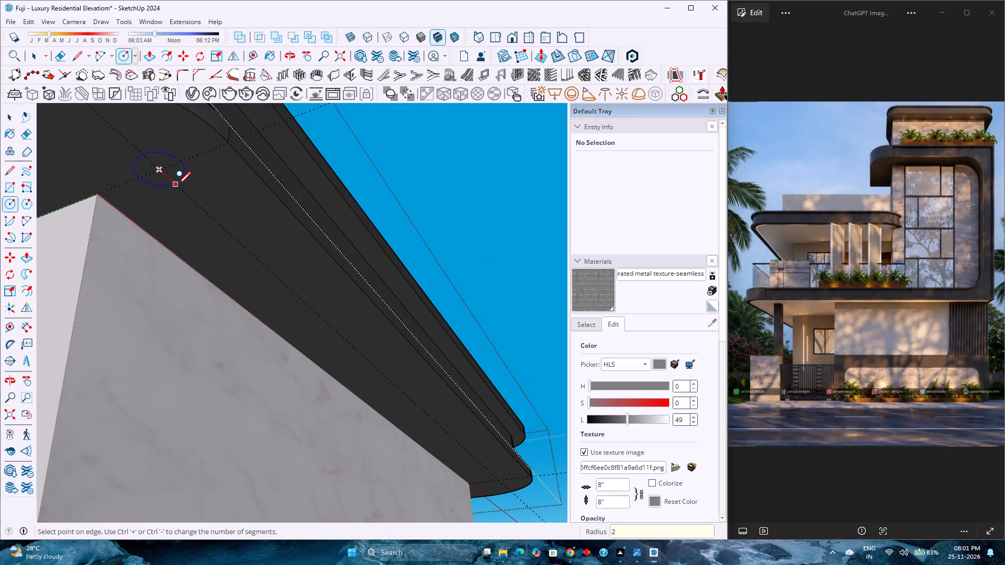
pyautogui.press('Return')
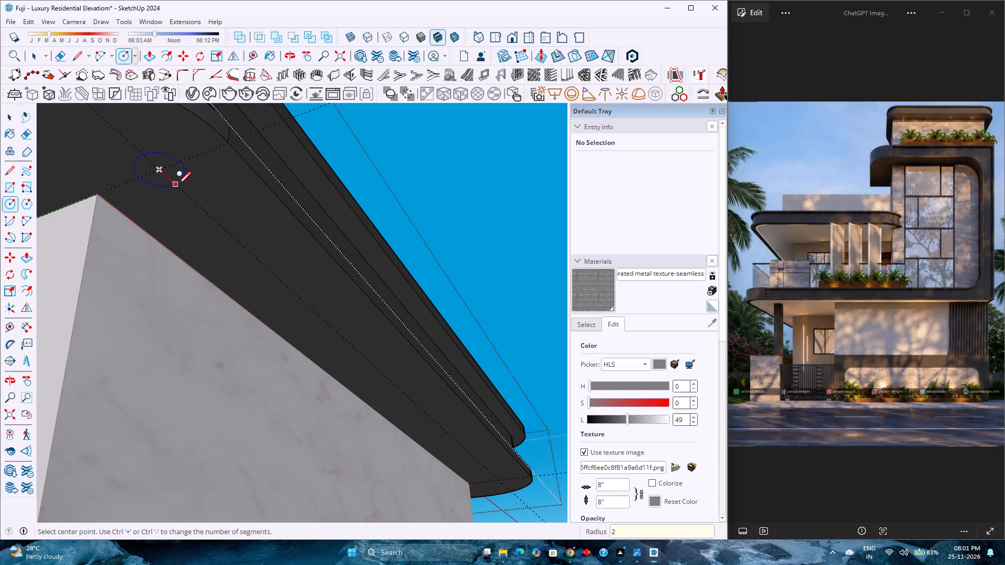
pyautogui.write('1.5')
pyautogui.press('Return')
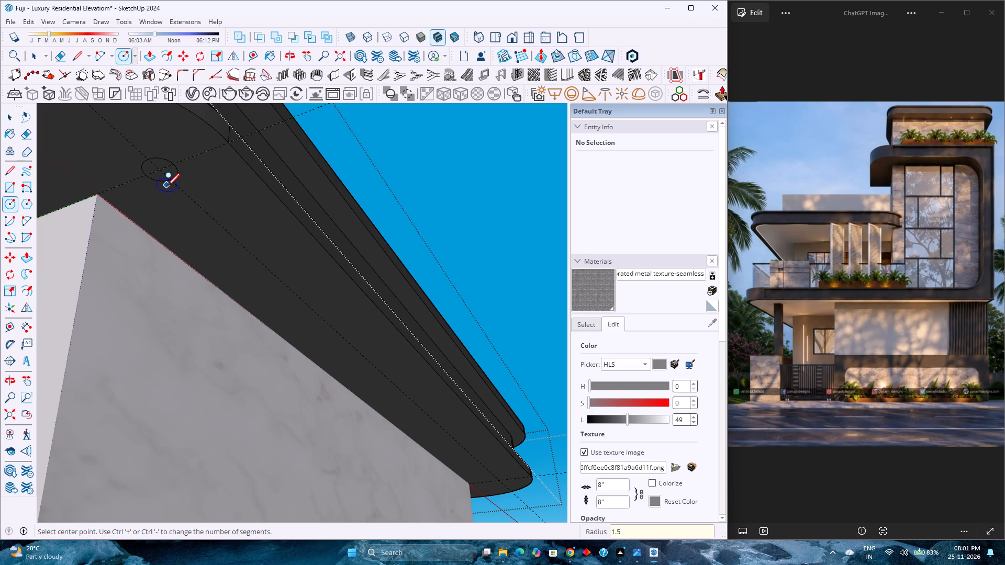
# Set the canopy circle's segment count to 120.
pyautogui.press('space')
pyautogui.scroll(7, 161, 165)
pyautogui.keyDown('shift'); pyautogui.moveTo(160, 168); pyautogui.dragTo(205, 241, button='middle'); pyautogui.keyUp('shift')
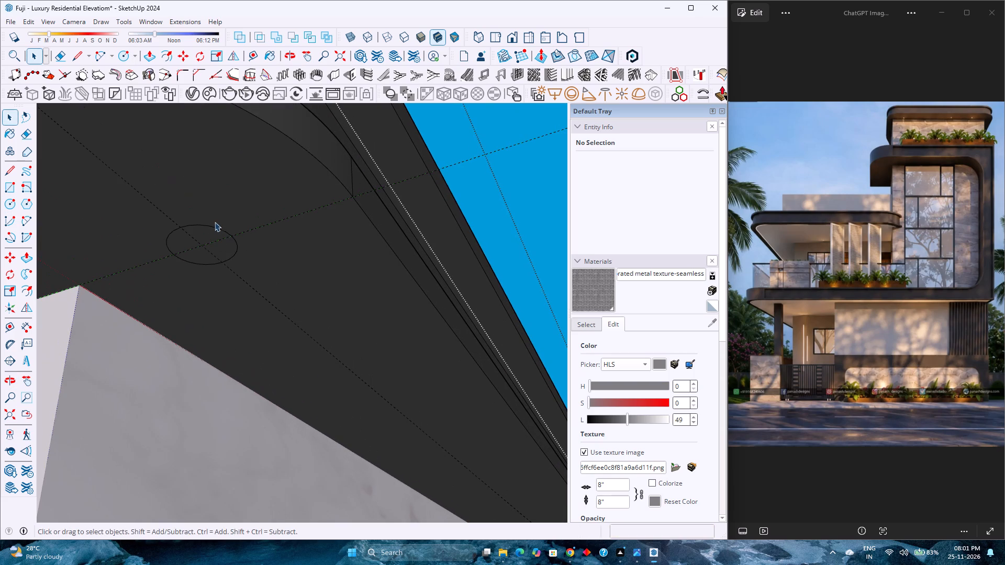
pyautogui.click(214, 228)
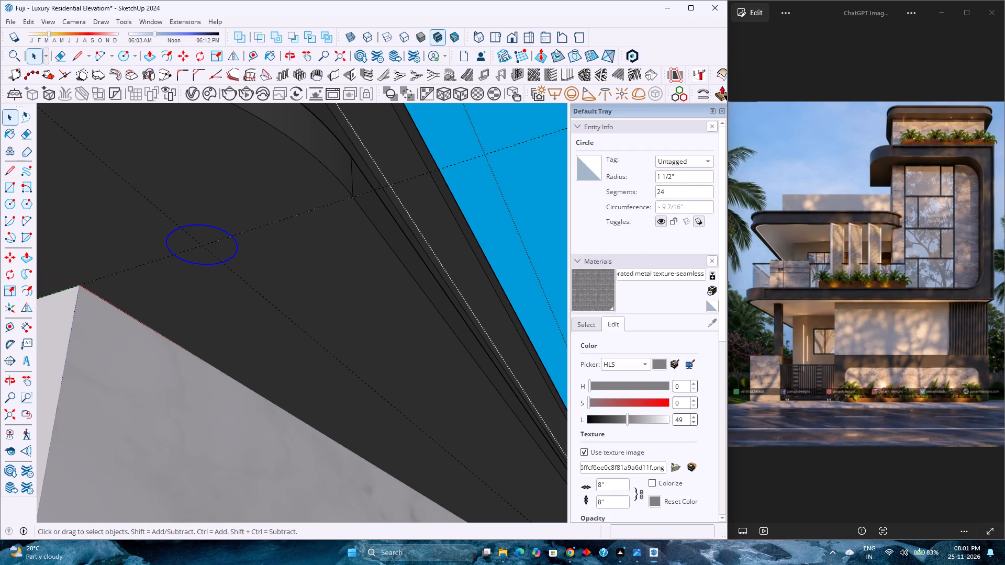
pyautogui.doubleClick(672, 197)
pyautogui.press('1')
pyautogui.press('2')
pyautogui.press('0')
pyautogui.press('Return')
# Copy the circle face along the 7" guide to the guide crossing near the wall's opposite corner.
pyautogui.click(229, 250)
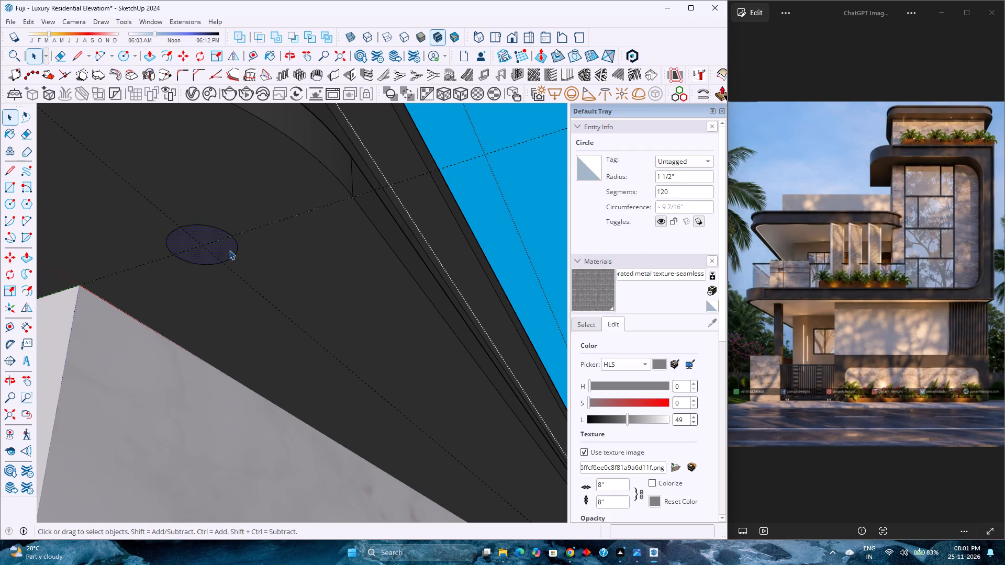
pyautogui.press('m')
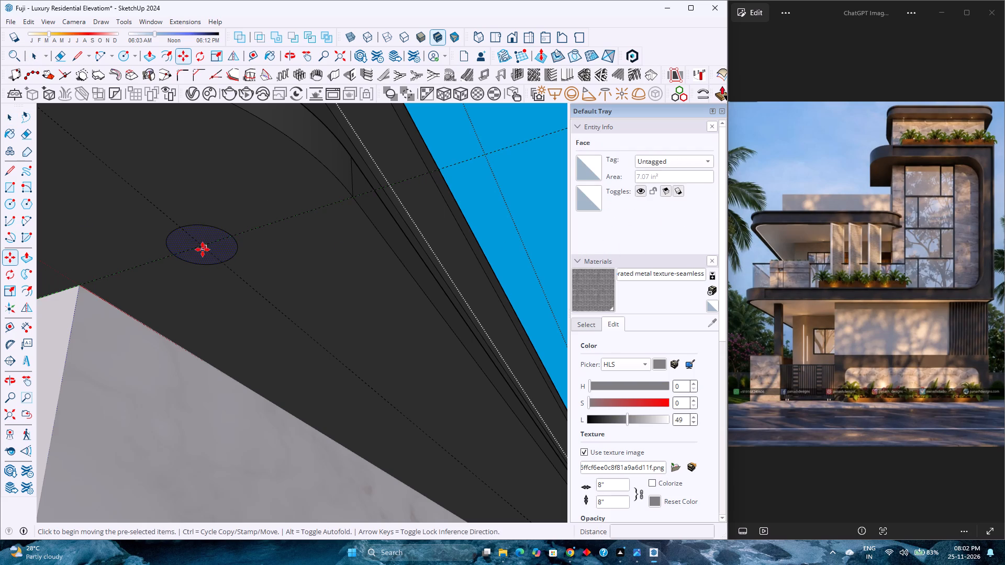
pyautogui.click(203, 246)
pyautogui.scroll(-6, 229, 297)
pyautogui.keyDown('shift'); pyautogui.moveTo(259, 313); pyautogui.dragTo(60, 200, button='middle'); pyautogui.keyUp('shift')
pyautogui.keyDown('shift'); pyautogui.middleClick(60, 200); pyautogui.keyUp('shift')
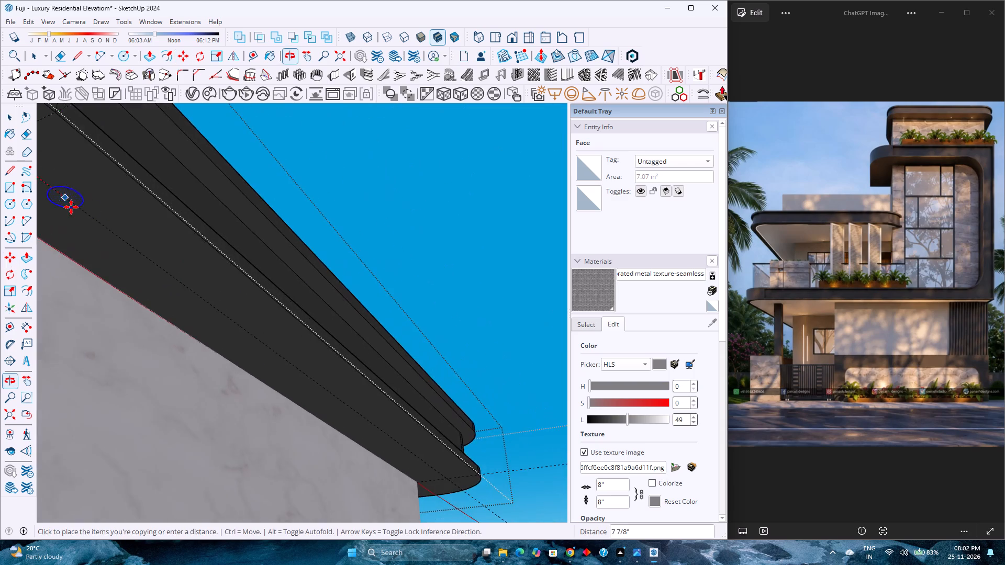
pyautogui.scroll(-7, 88, 219)
pyautogui.scroll(8, 381, 426)
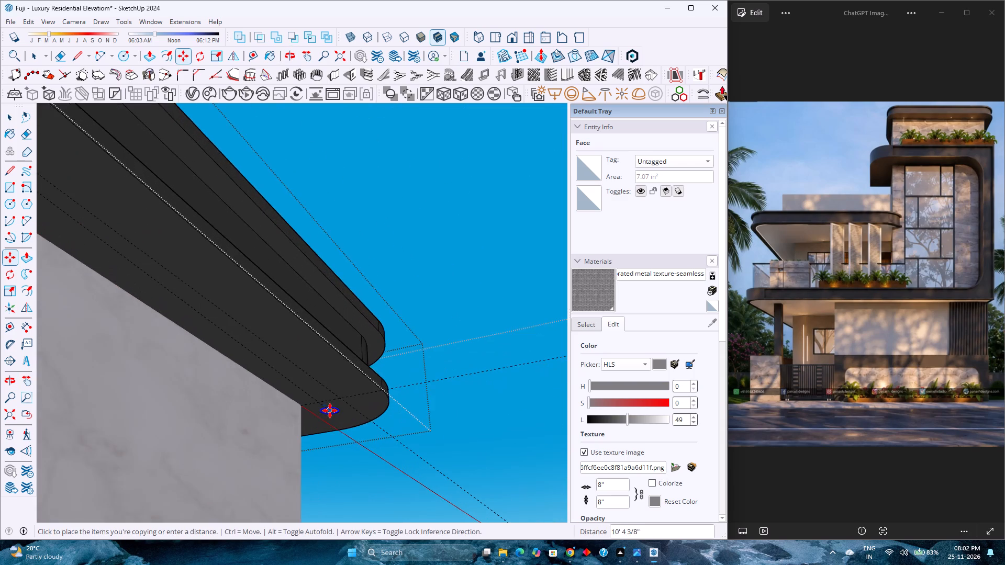
pyautogui.scroll(7, 330, 411)
pyautogui.click(352, 384)
# Divide the copy spacing by 2 to add a circle midway between the two end circles.
pyautogui.scroll(-2, 383, 440)
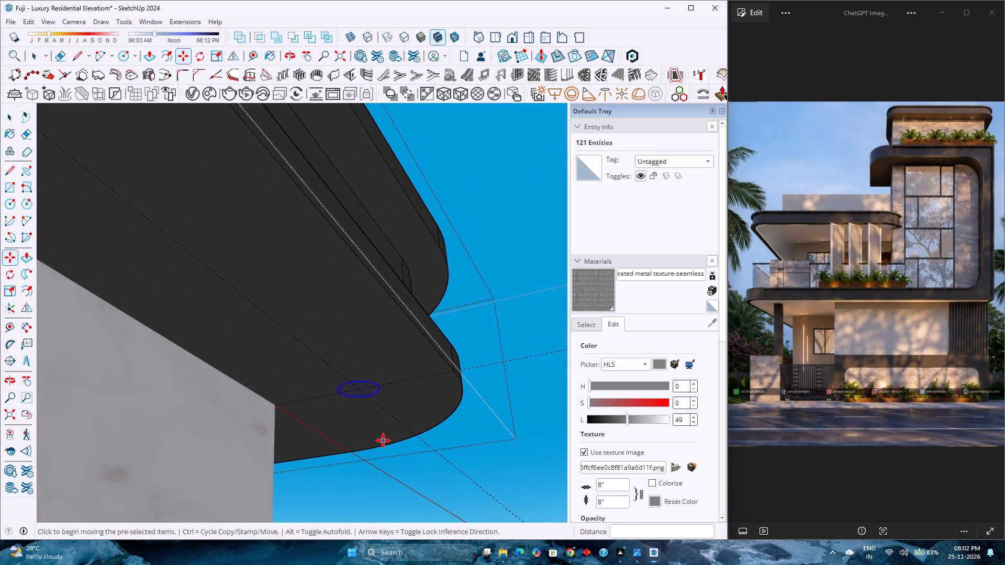
pyautogui.scroll(-10, 383, 440)
pyautogui.press('/')
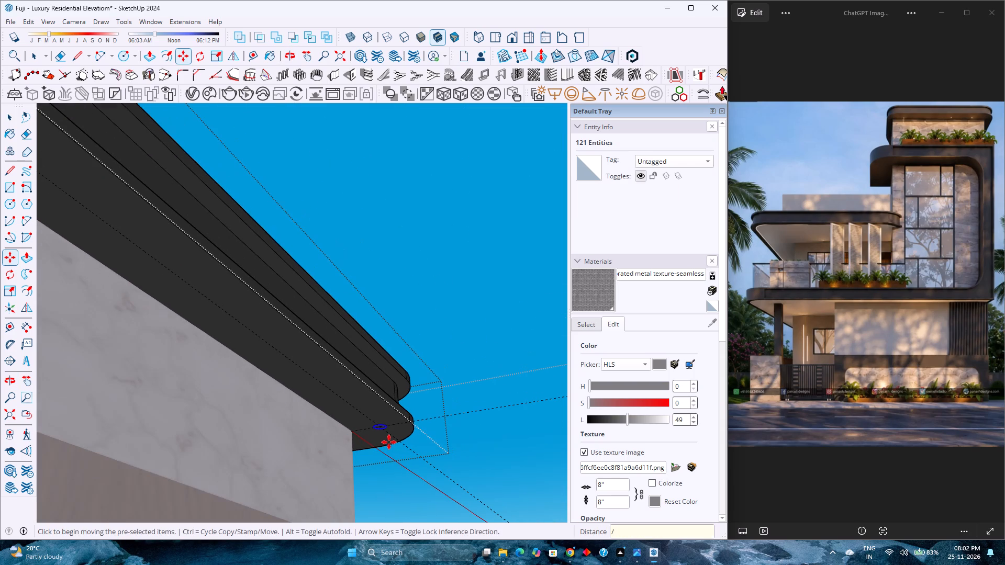
pyautogui.press('2')
pyautogui.press('Return')
pyautogui.scroll(-7, 385, 436)
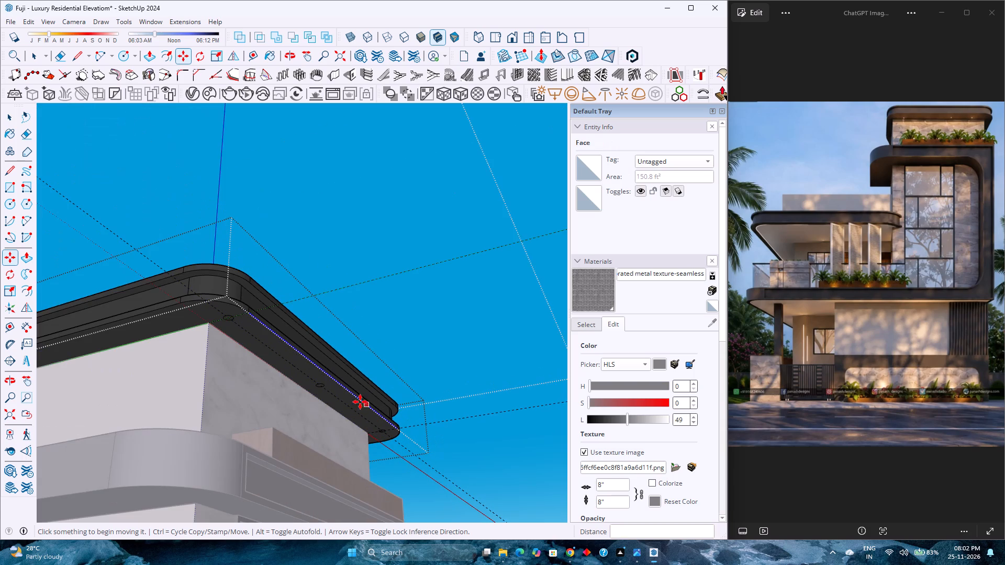
pyautogui.press('space')
# Push the middle circle 3" up into the canopy underside to form a downlight recess.
pyautogui.moveTo(352, 399); pyautogui.dragTo(135, 385, button='middle')
pyautogui.scroll(5, 338, 369)
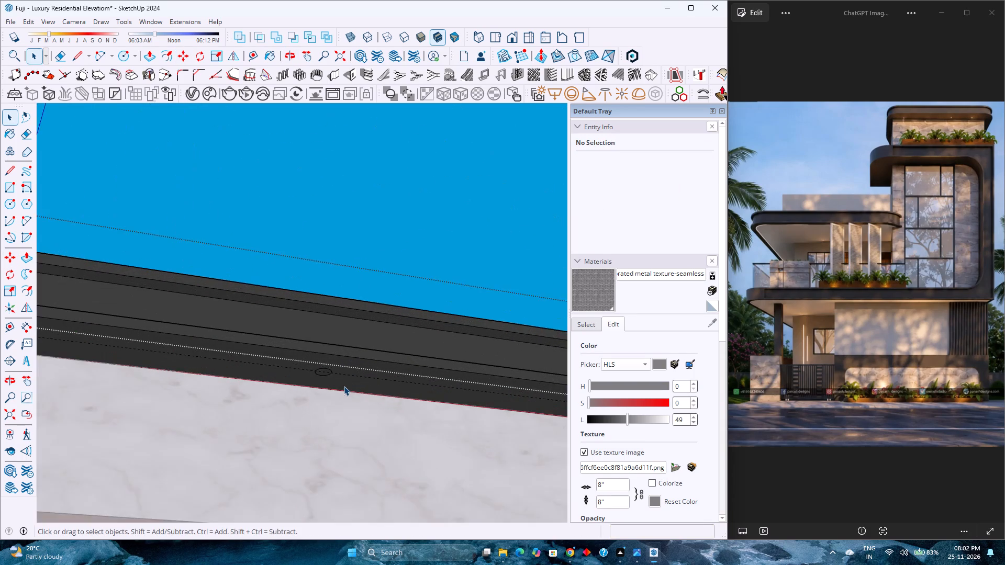
pyautogui.scroll(6, 344, 386)
pyautogui.press('p')
pyautogui.scroll(10, 334, 374)
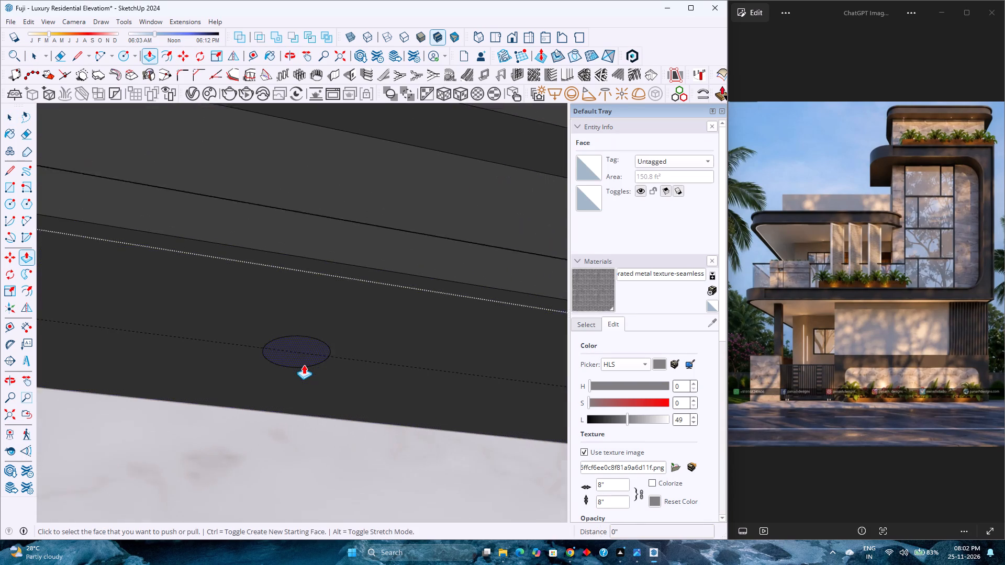
pyautogui.click(302, 362)
pyautogui.press('2')
pyautogui.press('Return')
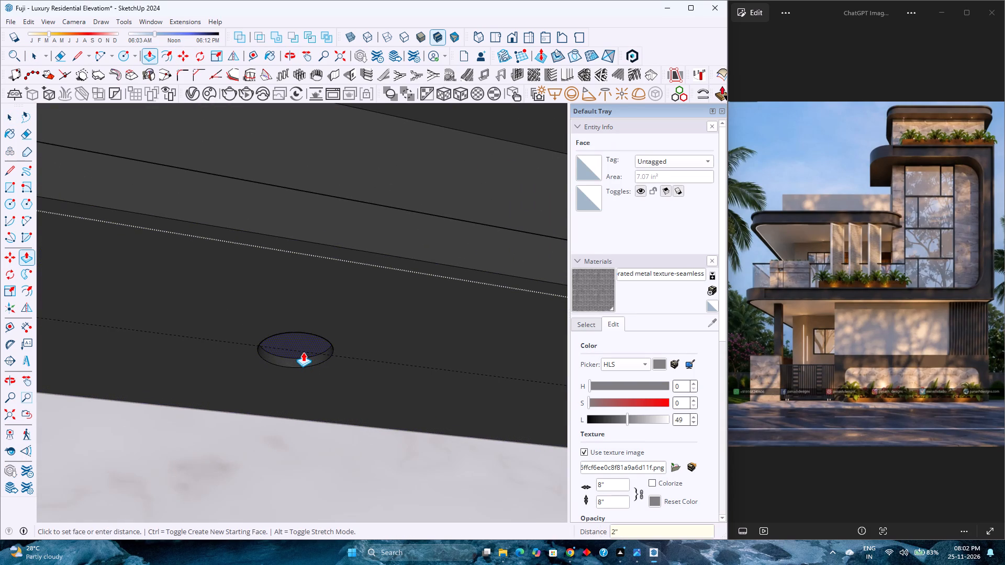
pyautogui.press('3')
pyautogui.press('Return')
# Repeat the 3" recess on the circle near the first wall corner.
pyautogui.scroll(-8, 305, 357)
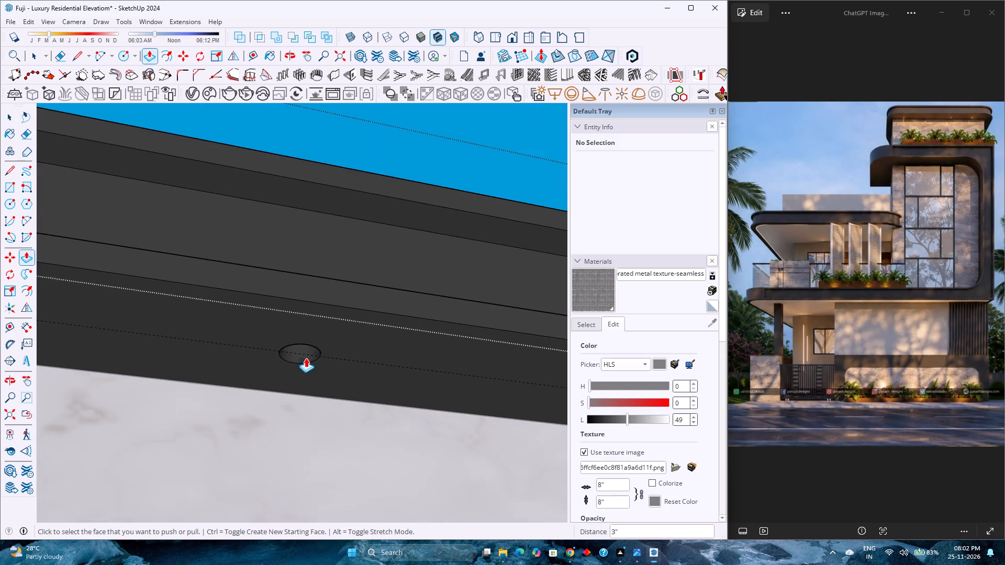
pyautogui.scroll(-4, 306, 358)
pyautogui.keyDown('shift'); pyautogui.moveTo(201, 330); pyautogui.dragTo(340, 371, button='middle'); pyautogui.keyUp('shift')
pyautogui.scroll(-4, 230, 348)
pyautogui.keyDown('shift'); pyautogui.moveTo(228, 346); pyautogui.dragTo(415, 361, button='middle'); pyautogui.keyUp('shift')
pyautogui.keyDown('shift'); pyautogui.middleClick(419, 361); pyautogui.keyUp('shift')
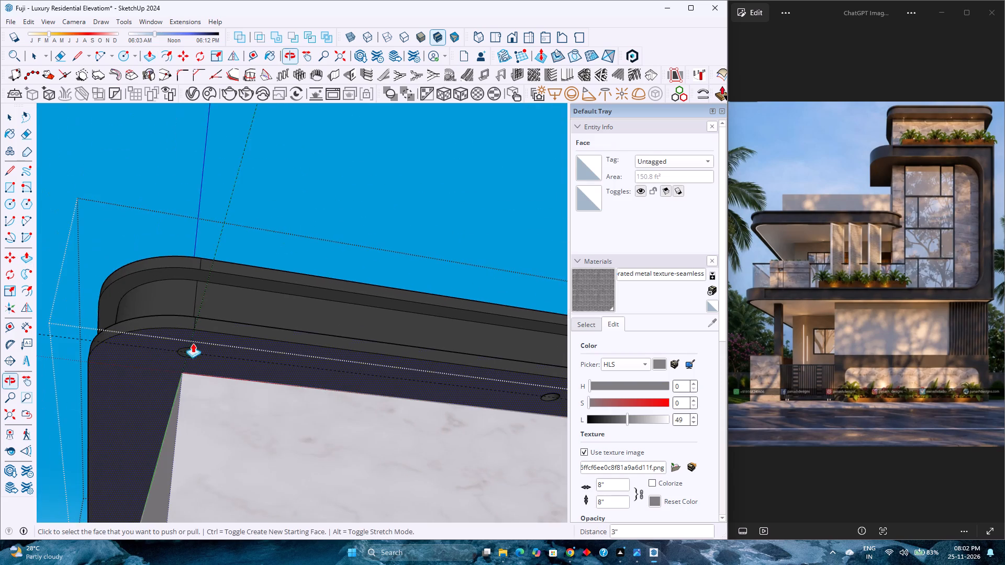
pyautogui.scroll(7, 174, 342)
pyautogui.doubleClick(200, 363)
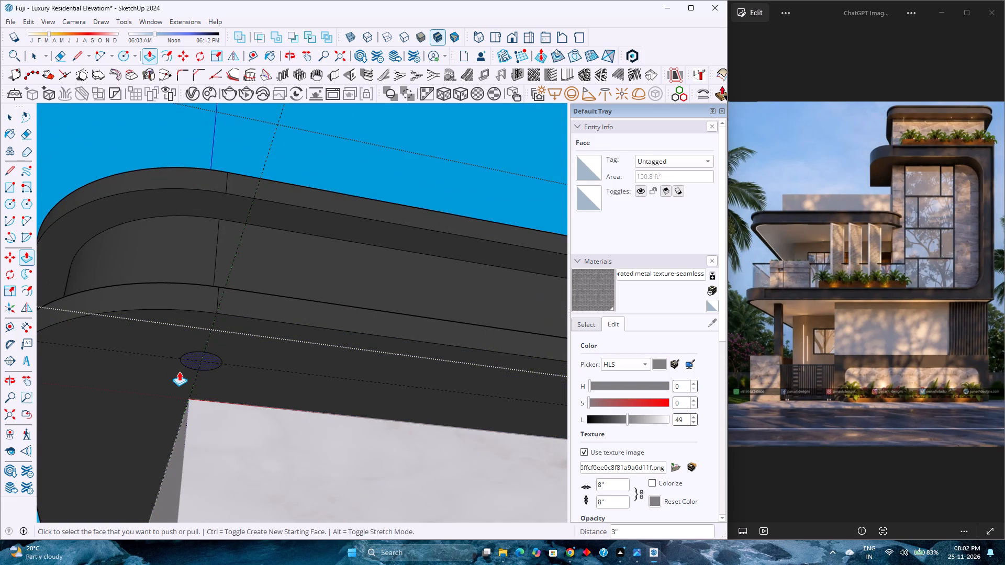
# Repeat the 3" recess on the circle near the wall's opposite corner.
pyautogui.scroll(-16, 180, 372)
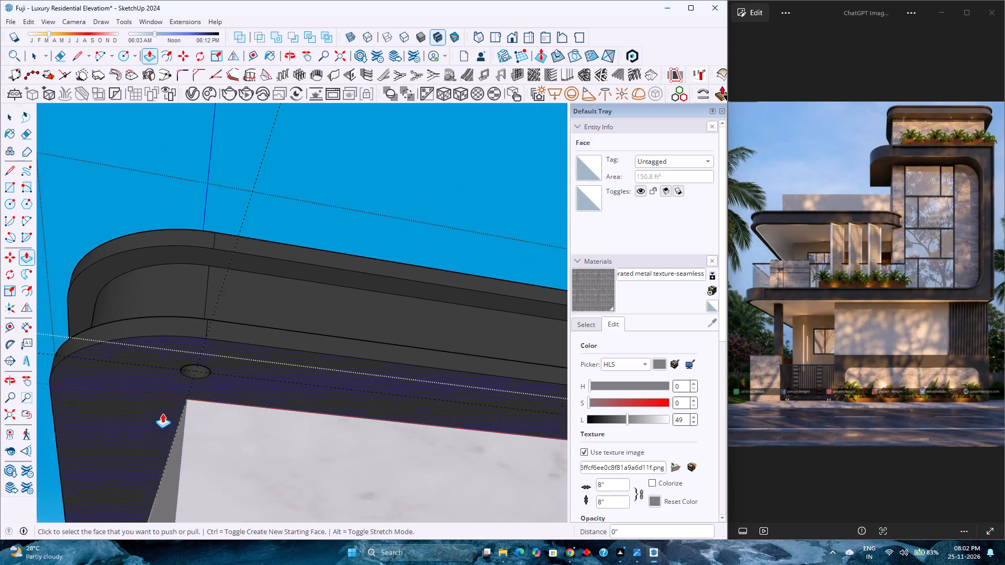
pyautogui.scroll(-11, 162, 413)
pyautogui.keyDown('shift'); pyautogui.moveTo(284, 435); pyautogui.dragTo(135, 343, button='middle'); pyautogui.keyUp('shift')
pyautogui.keyDown('shift'); pyautogui.middleClick(134, 343); pyautogui.keyUp('shift')
pyautogui.scroll(5, 314, 371)
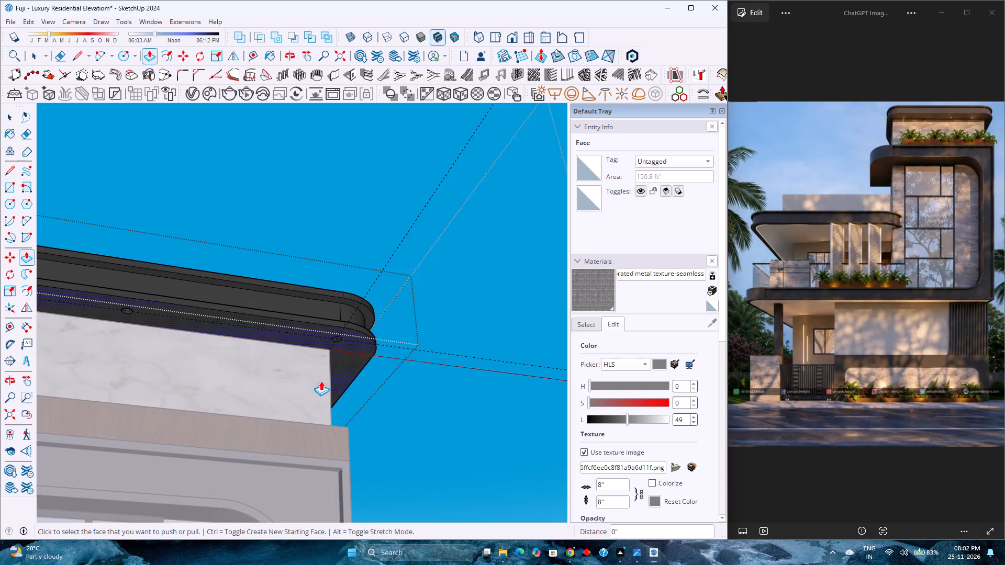
pyautogui.scroll(13, 321, 381)
pyautogui.doubleClick(350, 295)
pyautogui.scroll(-2, 350, 319)
pyautogui.press('space')
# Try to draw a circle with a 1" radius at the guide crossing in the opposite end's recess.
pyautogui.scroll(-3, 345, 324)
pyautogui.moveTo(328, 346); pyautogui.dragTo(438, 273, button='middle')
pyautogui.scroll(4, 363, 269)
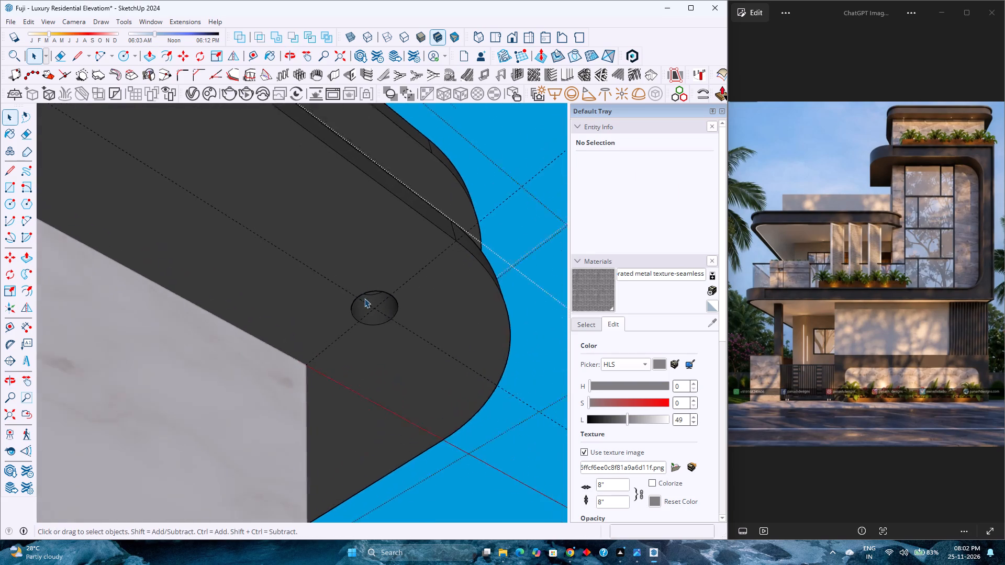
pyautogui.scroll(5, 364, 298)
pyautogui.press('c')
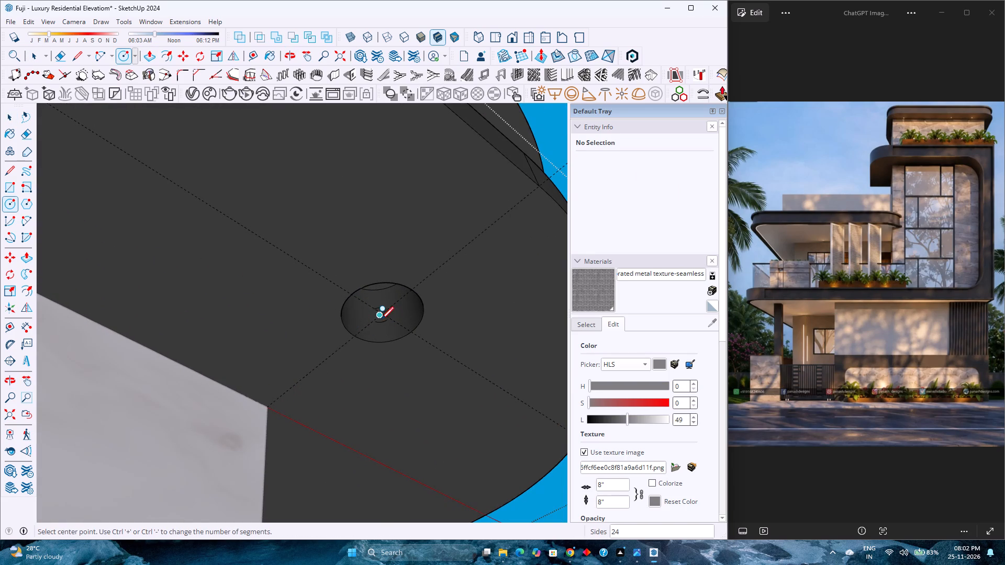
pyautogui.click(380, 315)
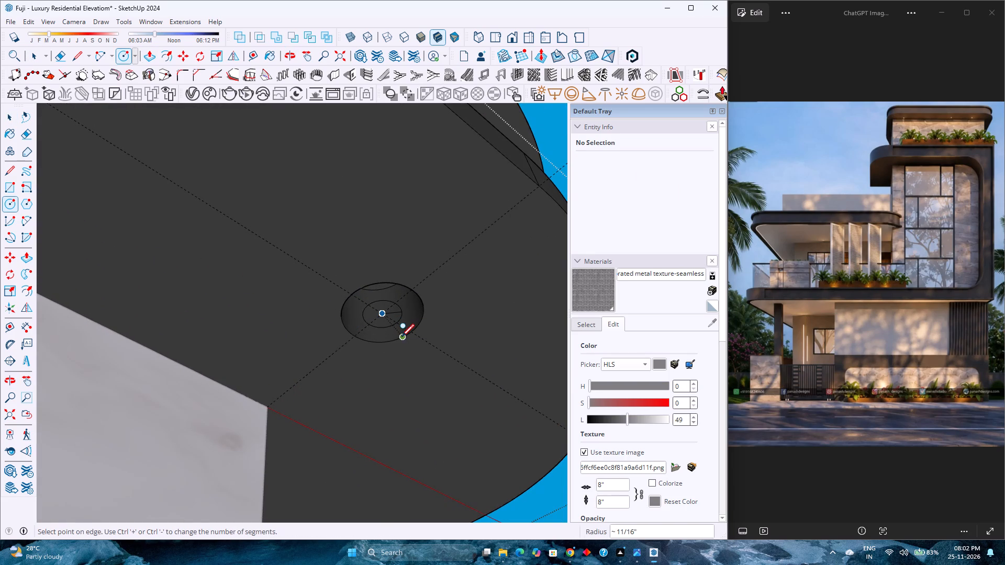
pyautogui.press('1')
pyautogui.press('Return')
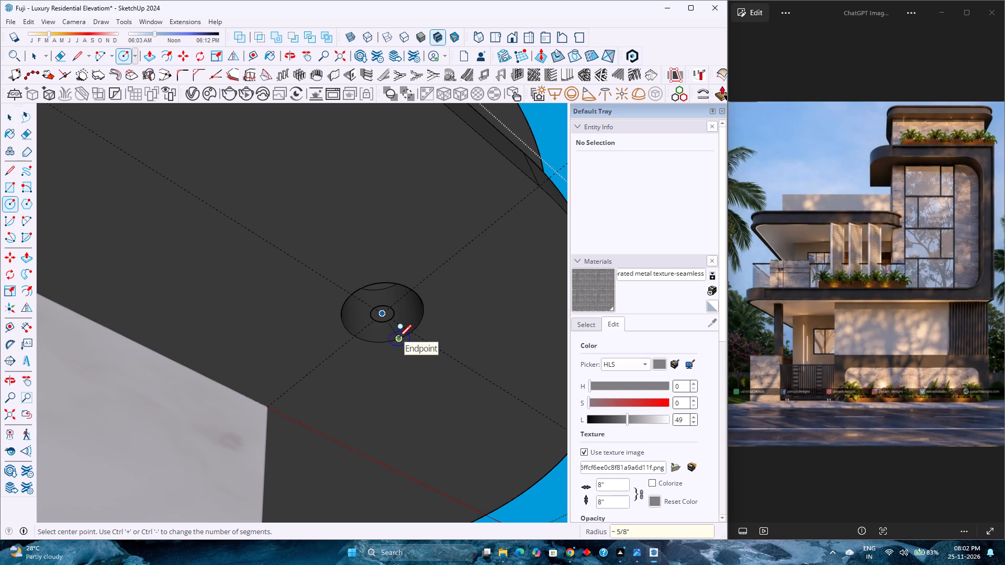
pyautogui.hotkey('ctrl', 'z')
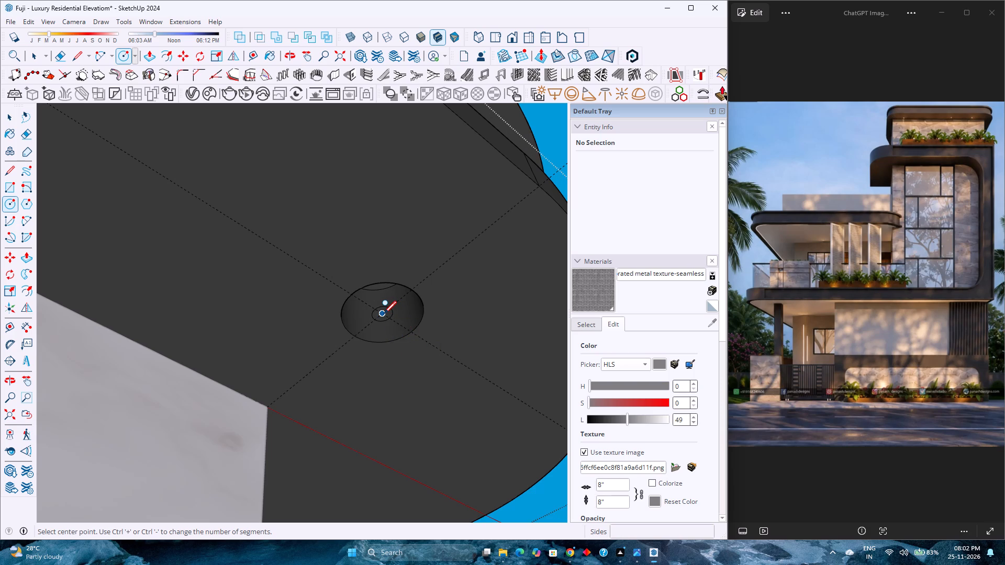
# Draw a horizontal circle with a 1" radius, locked to the blue axis, at the guide crossing in the opposite end's recess.
pyautogui.press('Up')
pyautogui.click(382, 311)
pyautogui.press('1')
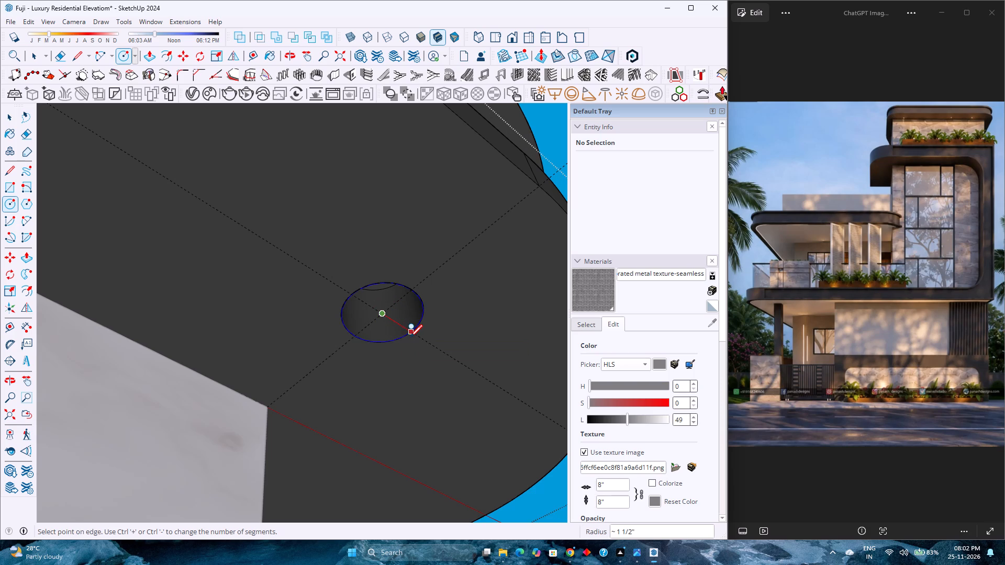
pyautogui.press('Return')
pyautogui.press('space')
# Make the new inner circle, face and edge together, a component named 4.
pyautogui.doubleClick(399, 314)
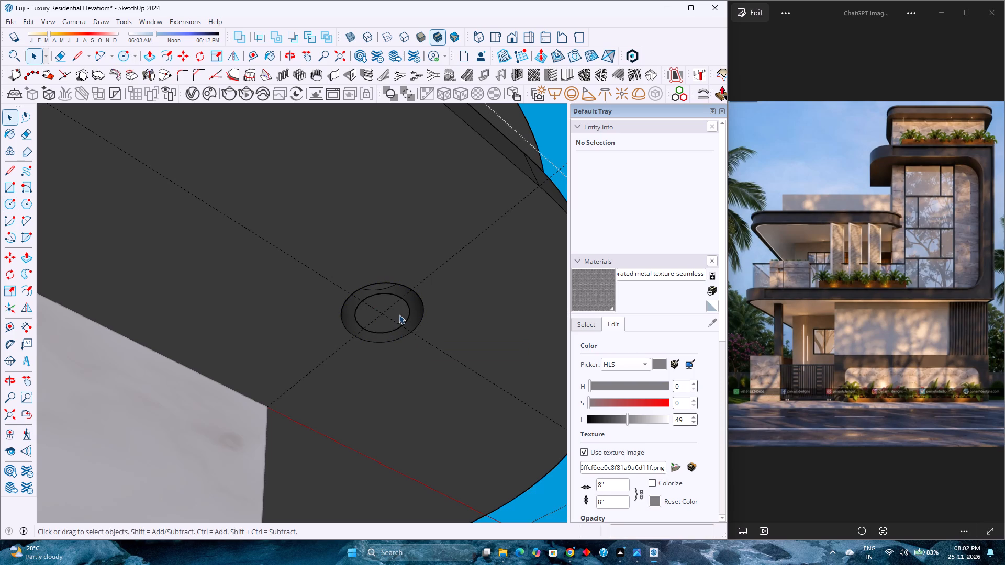
pyautogui.rightClick(399, 314)
pyautogui.click(460, 89)
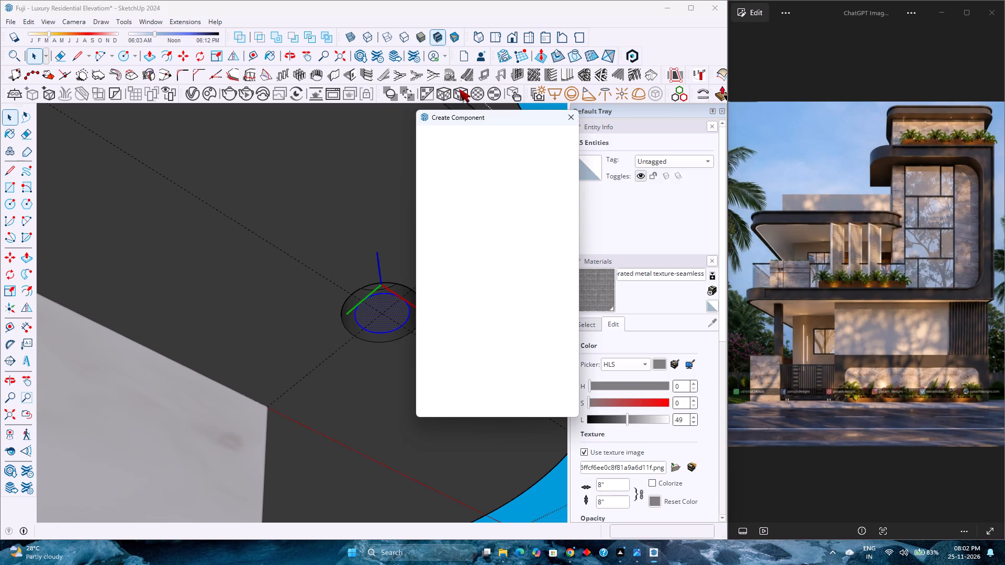
pyautogui.press('4')
pyautogui.press('Return')
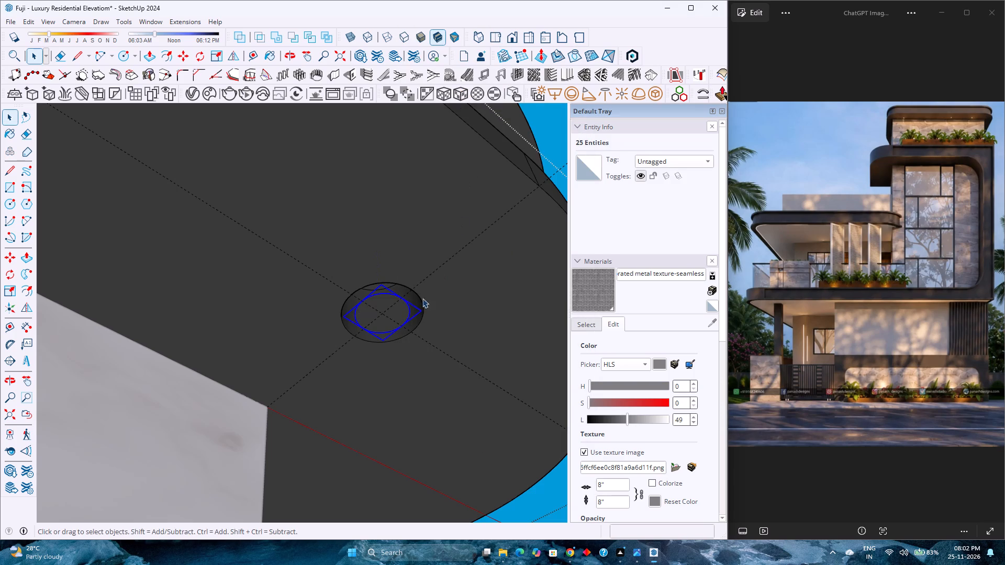
# Copy component 4 a distance of 10' to the centre of the recess near the first wall corner.
pyautogui.press('m')
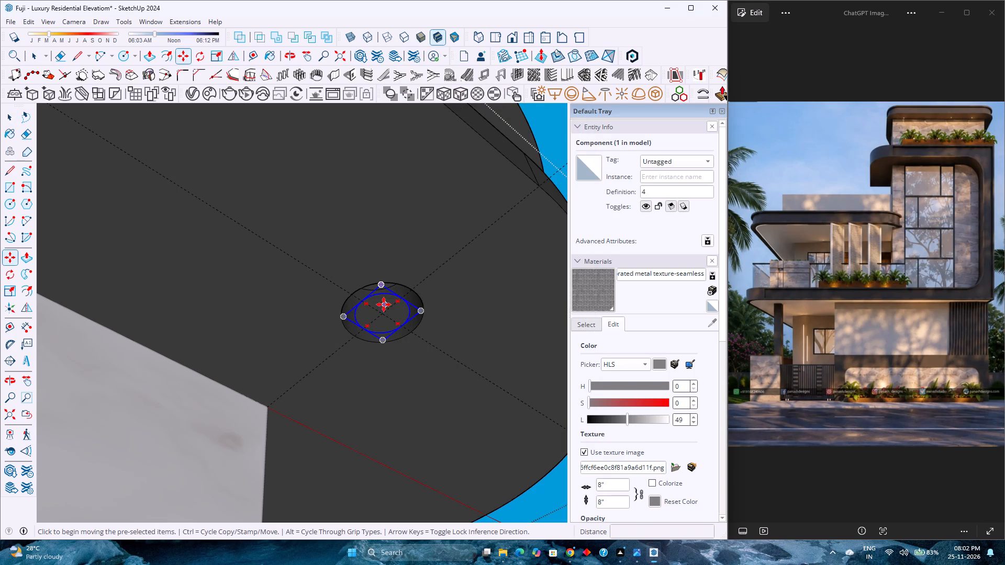
pyautogui.click(381, 313)
pyautogui.scroll(-9, 381, 314)
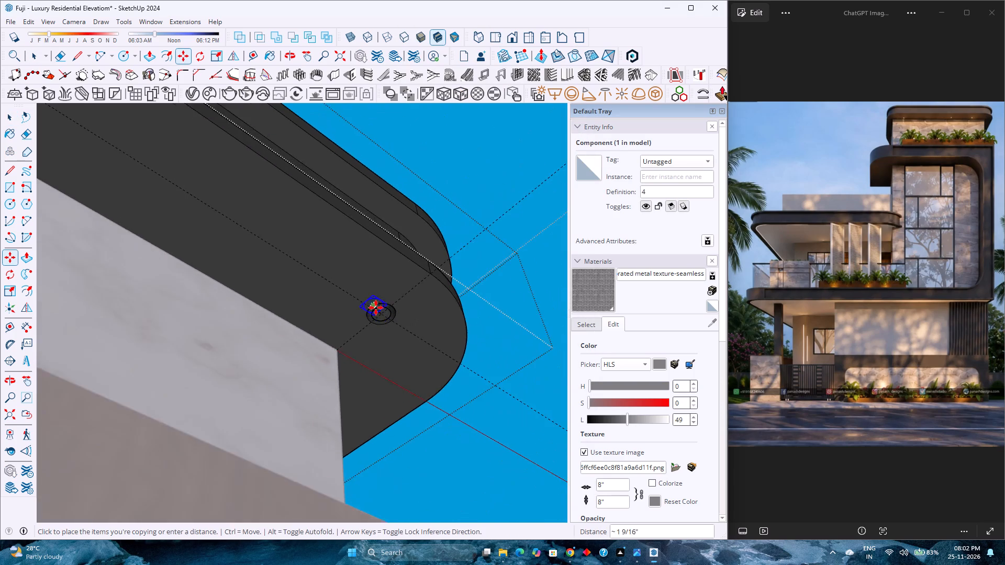
pyautogui.scroll(-5, 376, 308)
pyautogui.keyDown('shift'); pyautogui.moveTo(329, 275); pyautogui.dragTo(439, 386, button='middle'); pyautogui.keyUp('shift')
pyautogui.scroll(-9, 425, 365)
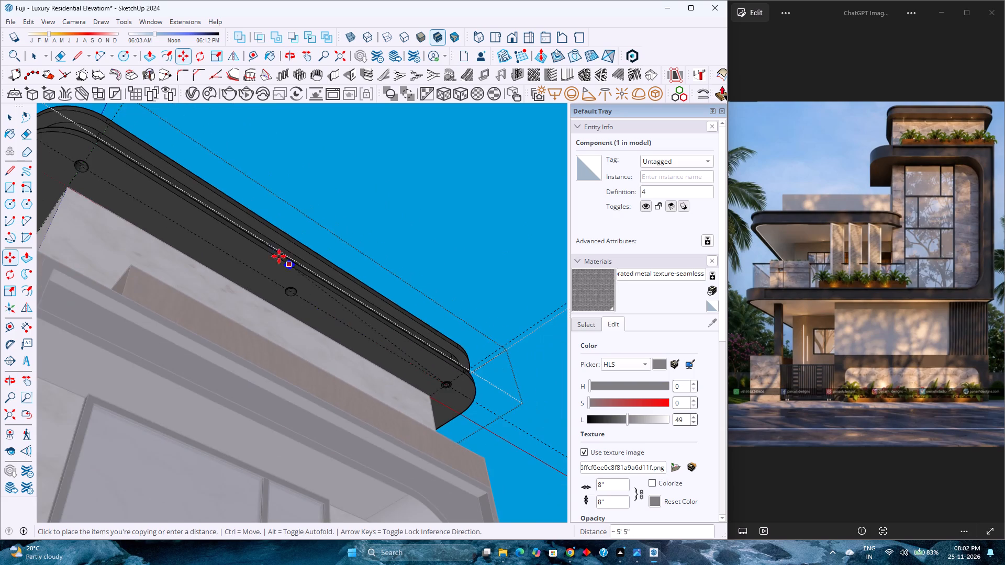
pyautogui.keyDown('shift'); pyautogui.moveTo(259, 260); pyautogui.dragTo(453, 364, button='middle'); pyautogui.keyUp('shift')
pyautogui.scroll(3, 323, 296)
pyautogui.scroll(6, 273, 280)
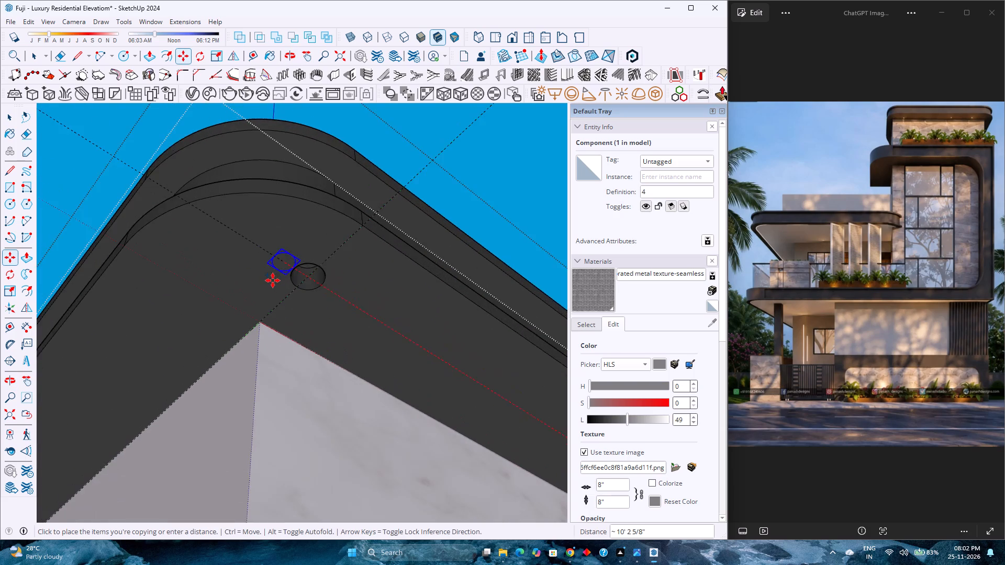
pyautogui.scroll(6, 273, 280)
pyautogui.click(337, 274)
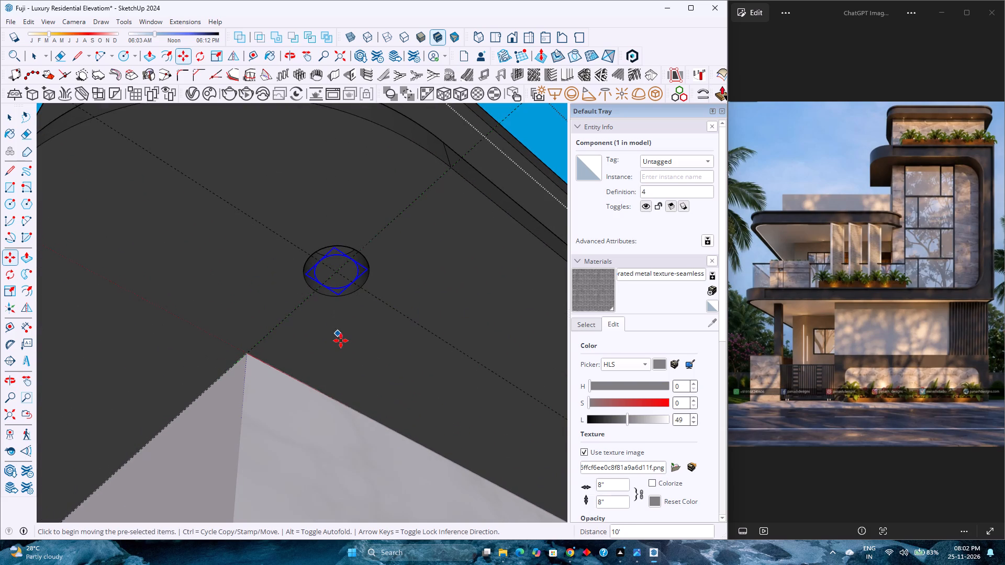
# Divide the component's copy spacing by 2 to place another instance in the middle recess.
pyautogui.press('/')
pyautogui.press('2')
pyautogui.press('Return')
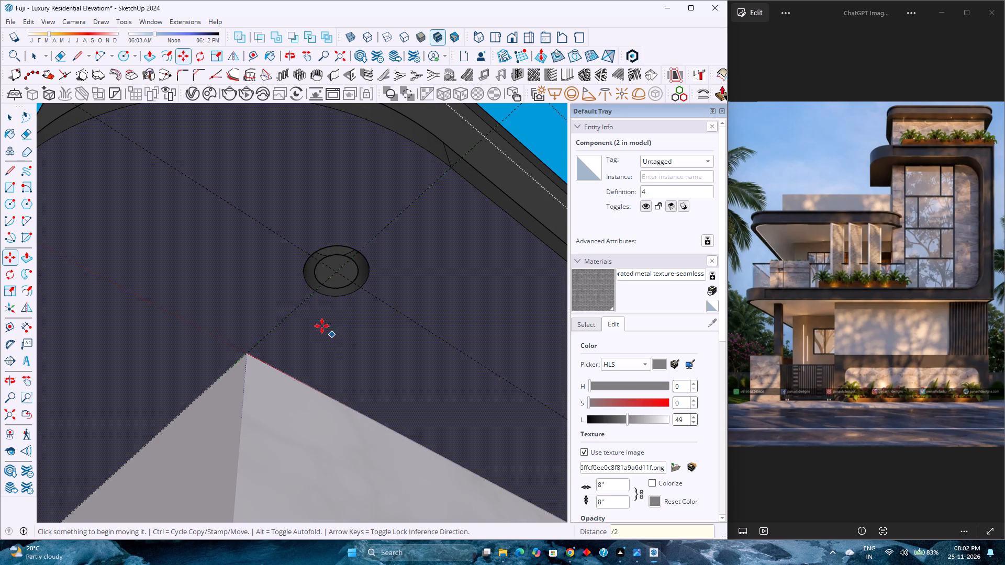
pyautogui.press('space')
# Open component 4 in the corner recess for editing and set its circle's radius to 1.5".
pyautogui.scroll(-11, 310, 331)
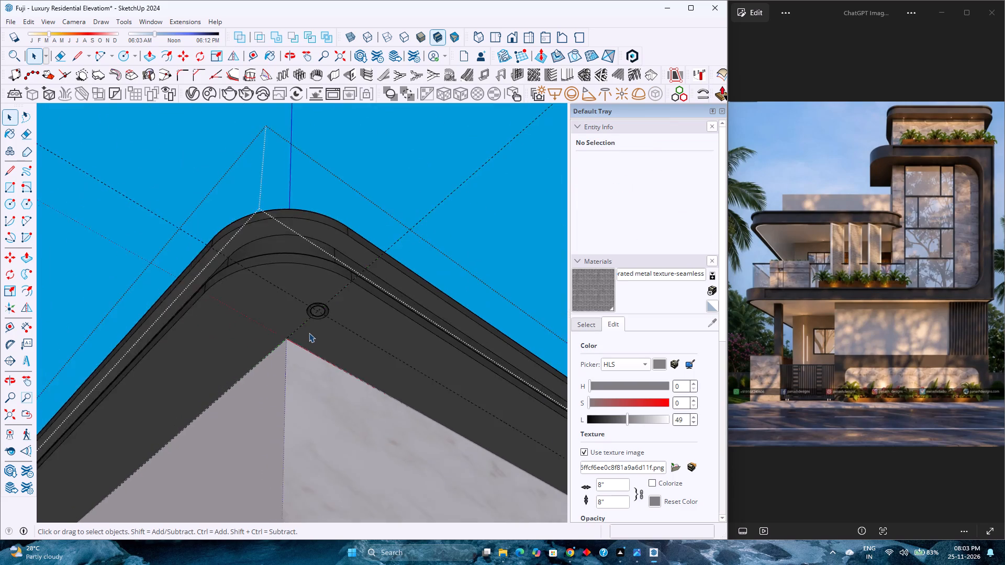
pyautogui.scroll(-3, 309, 333)
pyautogui.scroll(16, 304, 285)
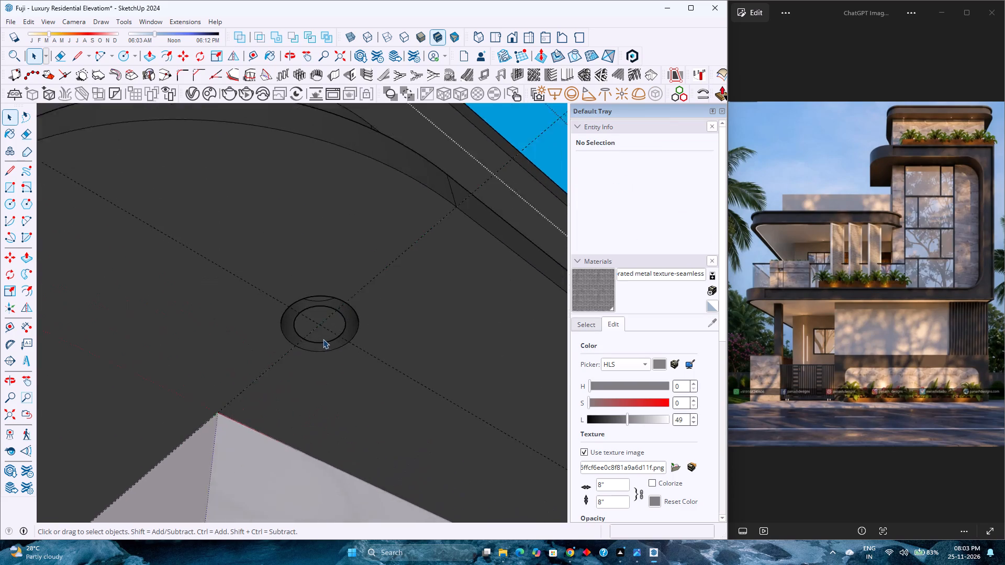
pyautogui.scroll(2, 323, 339)
pyautogui.doubleClick(322, 339)
pyautogui.scroll(3, 322, 339)
pyautogui.click(327, 344)
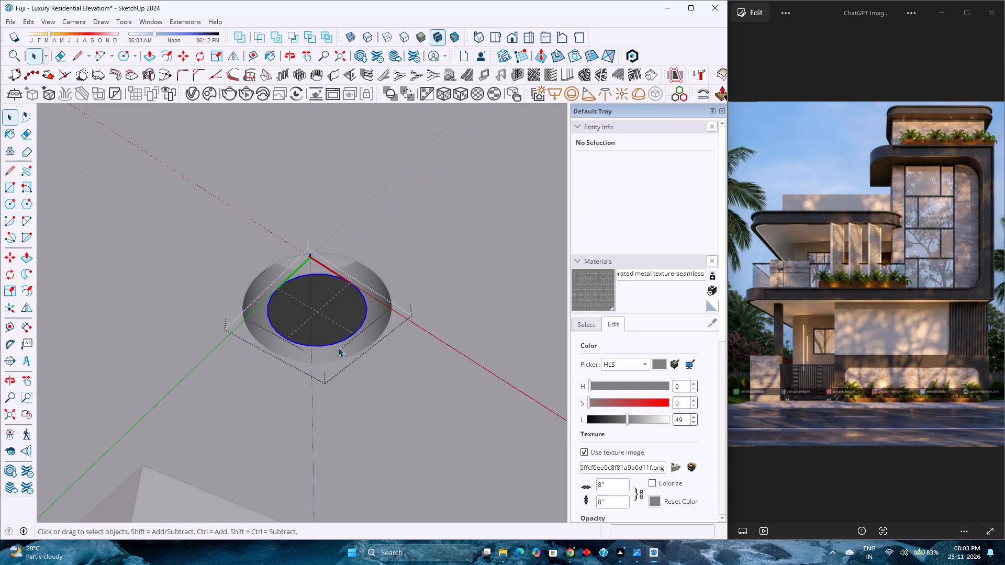
pyautogui.doubleClick(673, 179)
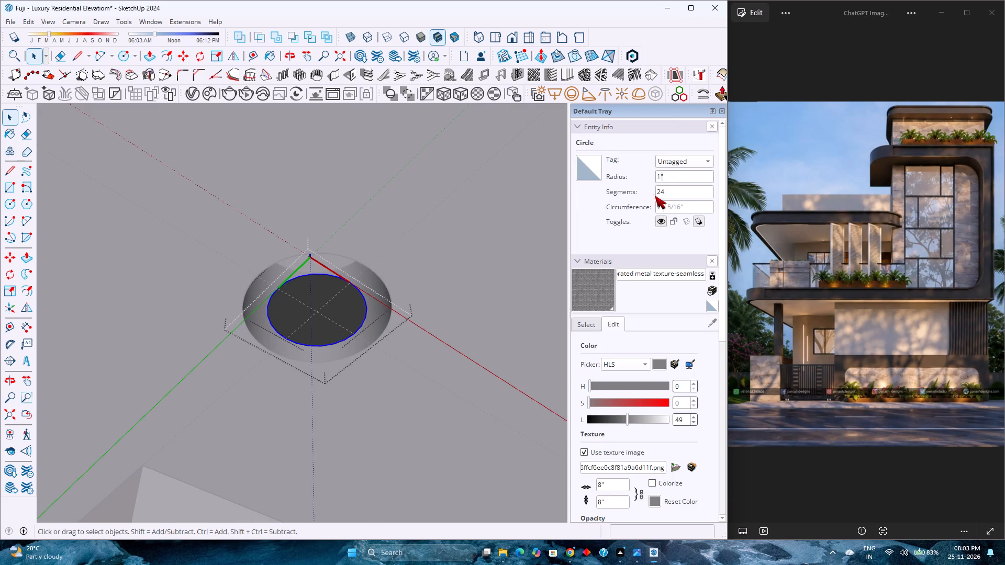
pyautogui.press('BackSpace')
pyautogui.press('.')
pyautogui.press('5')
pyautogui.press('Return')
# Set the component circle's segment count to 120.
pyautogui.doubleClick(671, 193)
pyautogui.press('1')
pyautogui.press('2')
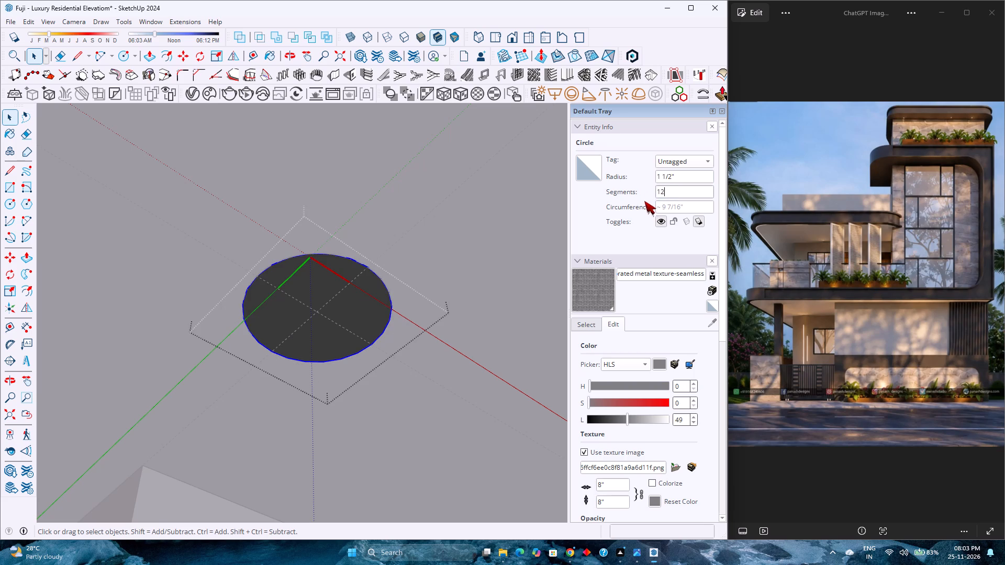
pyautogui.press('0')
pyautogui.press('Return')
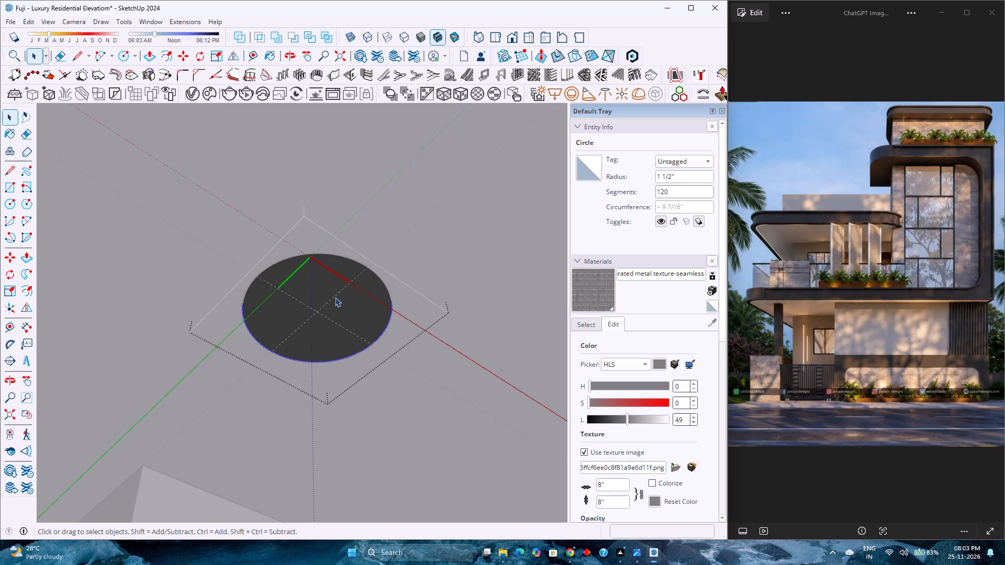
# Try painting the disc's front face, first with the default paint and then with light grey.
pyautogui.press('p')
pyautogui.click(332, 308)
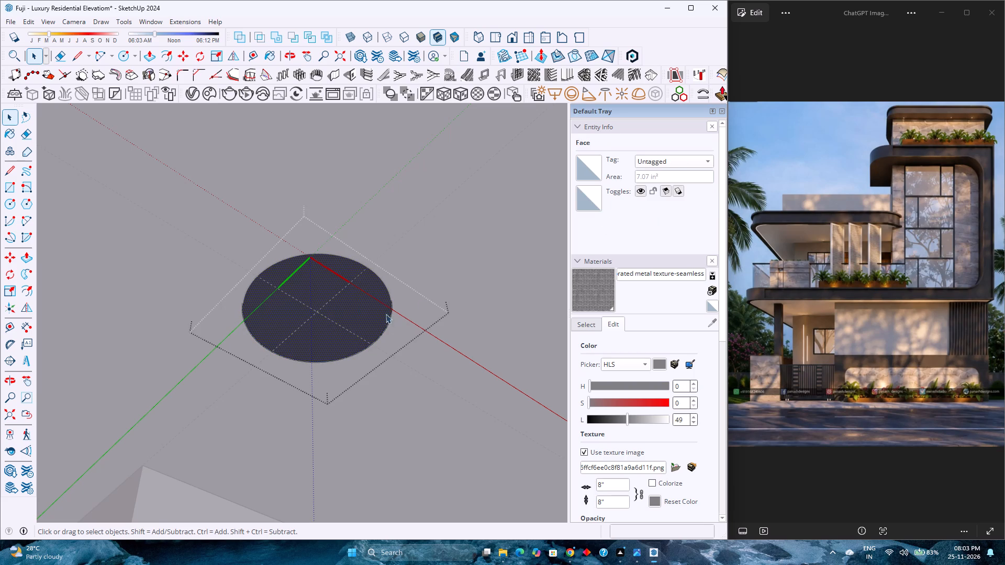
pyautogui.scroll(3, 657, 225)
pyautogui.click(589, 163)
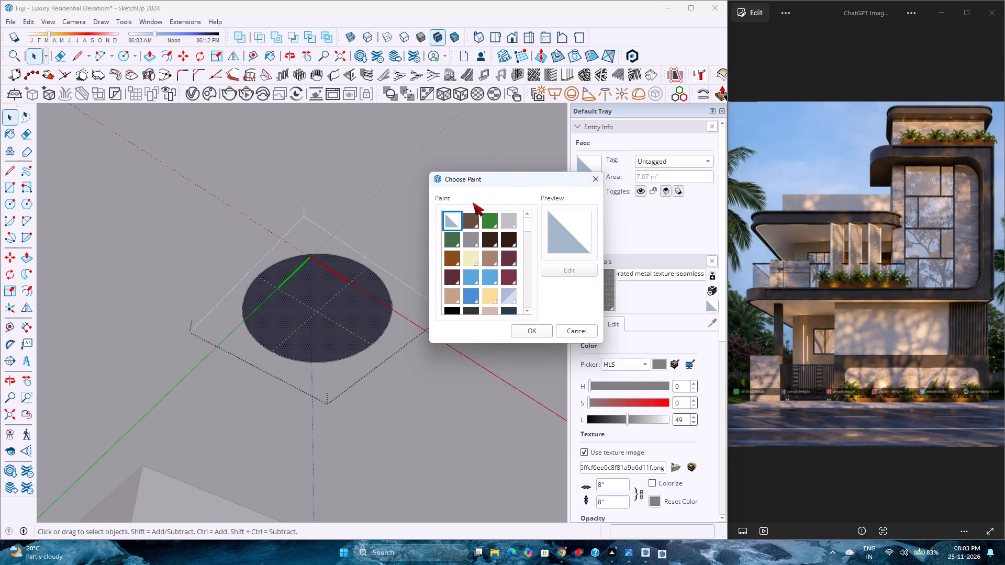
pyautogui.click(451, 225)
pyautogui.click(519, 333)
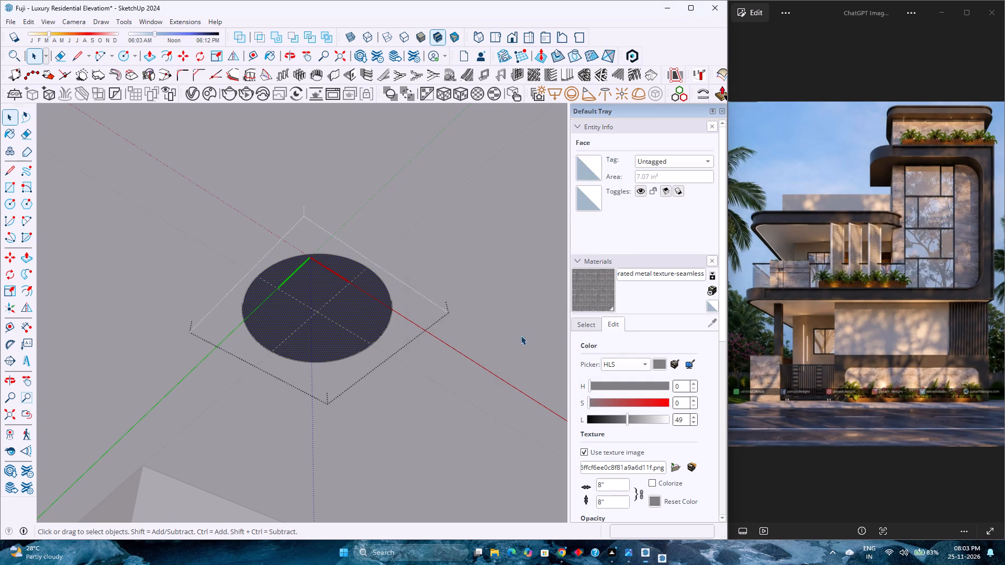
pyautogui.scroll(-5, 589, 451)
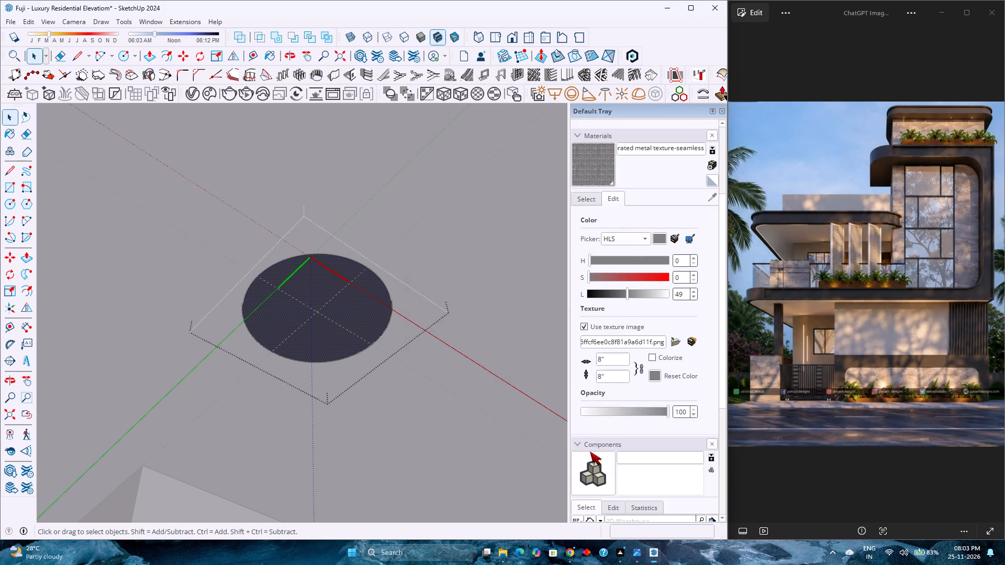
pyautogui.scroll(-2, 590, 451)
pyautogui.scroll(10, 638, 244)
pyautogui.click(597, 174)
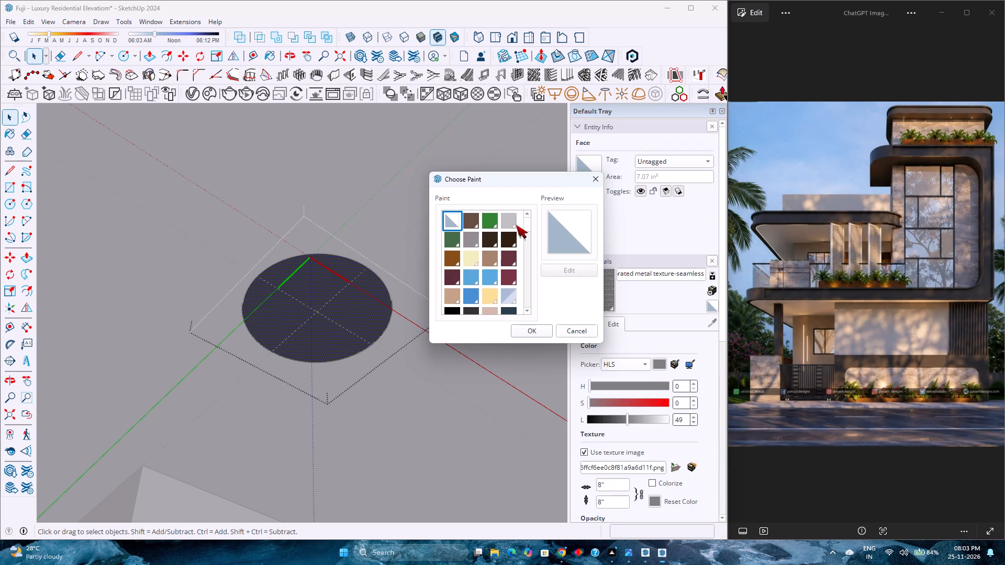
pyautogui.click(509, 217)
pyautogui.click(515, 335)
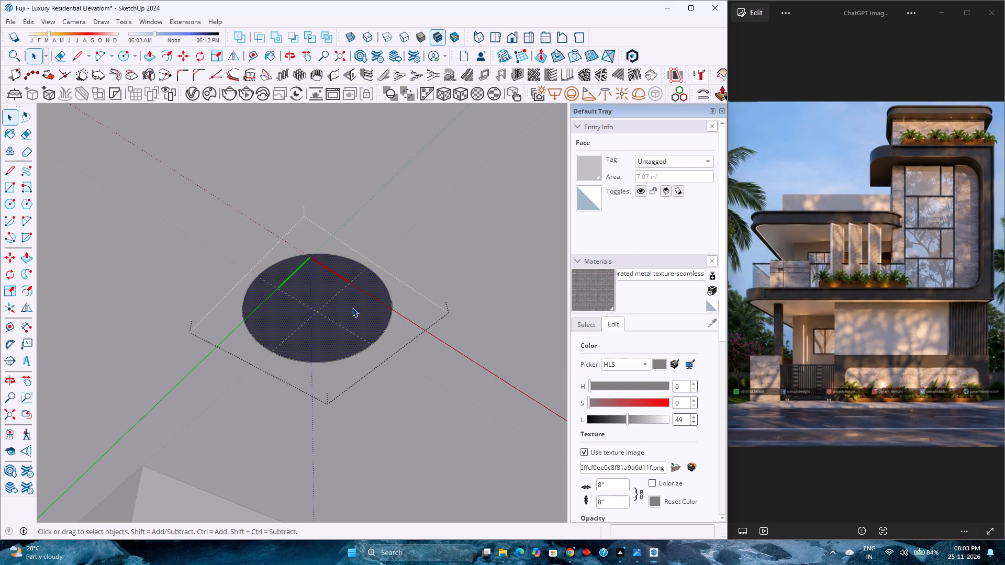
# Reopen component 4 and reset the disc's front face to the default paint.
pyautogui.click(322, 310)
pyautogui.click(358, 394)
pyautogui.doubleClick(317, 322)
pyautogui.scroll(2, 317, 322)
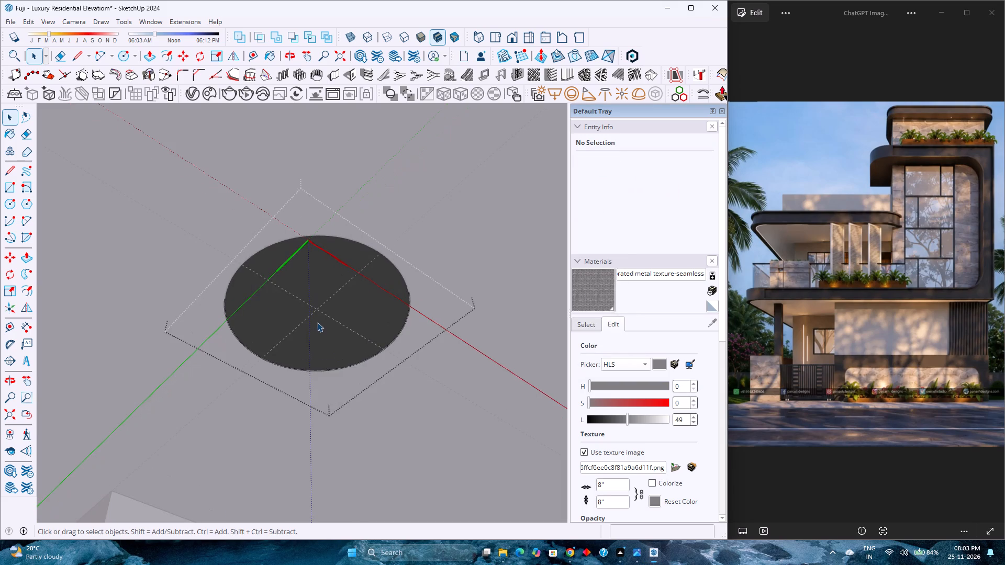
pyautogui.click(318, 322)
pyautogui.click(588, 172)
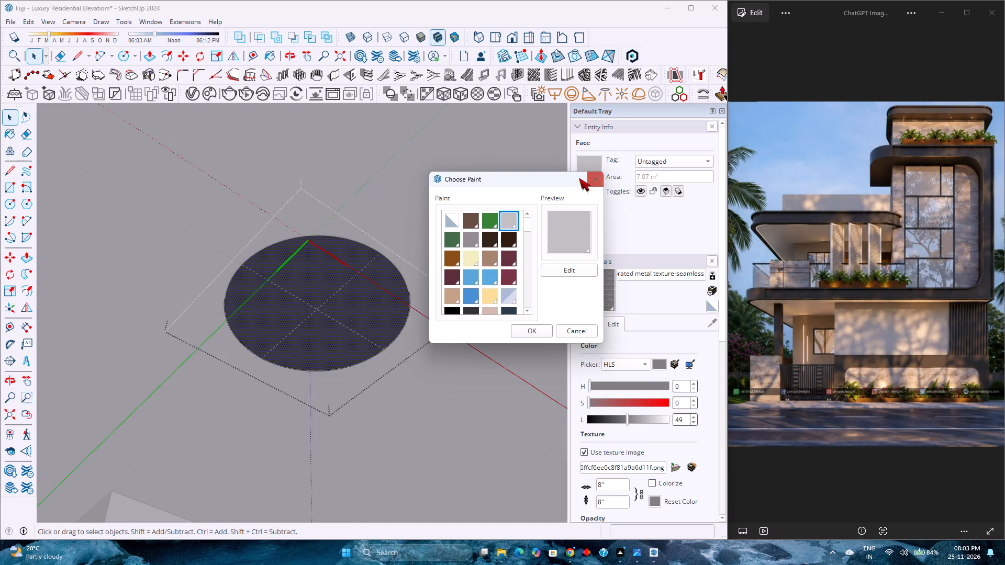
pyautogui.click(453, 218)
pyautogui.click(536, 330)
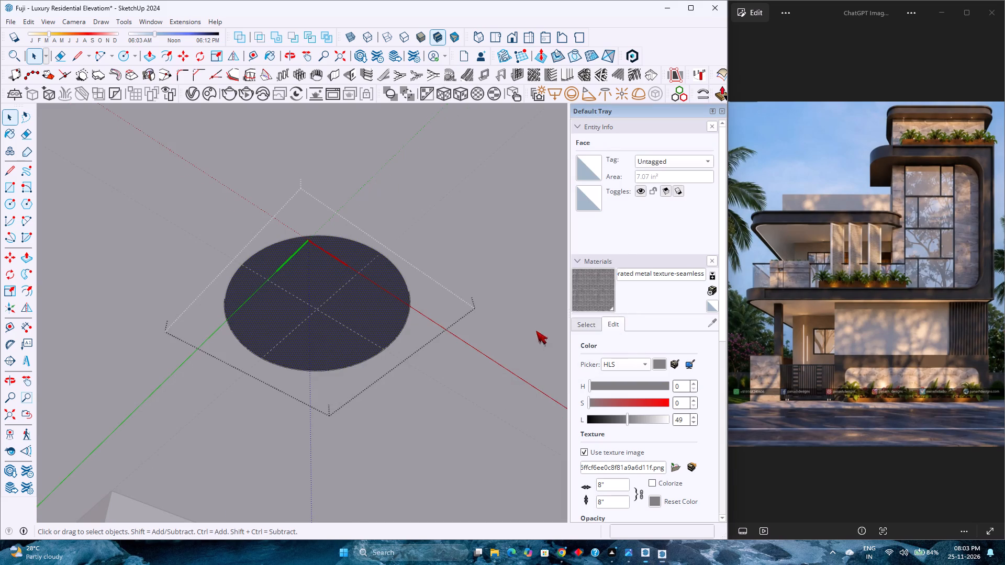
# Paint the visible underside of component 4's disc with the white in-model material <auto>1.
pyautogui.click(584, 326)
pyautogui.click(633, 340)
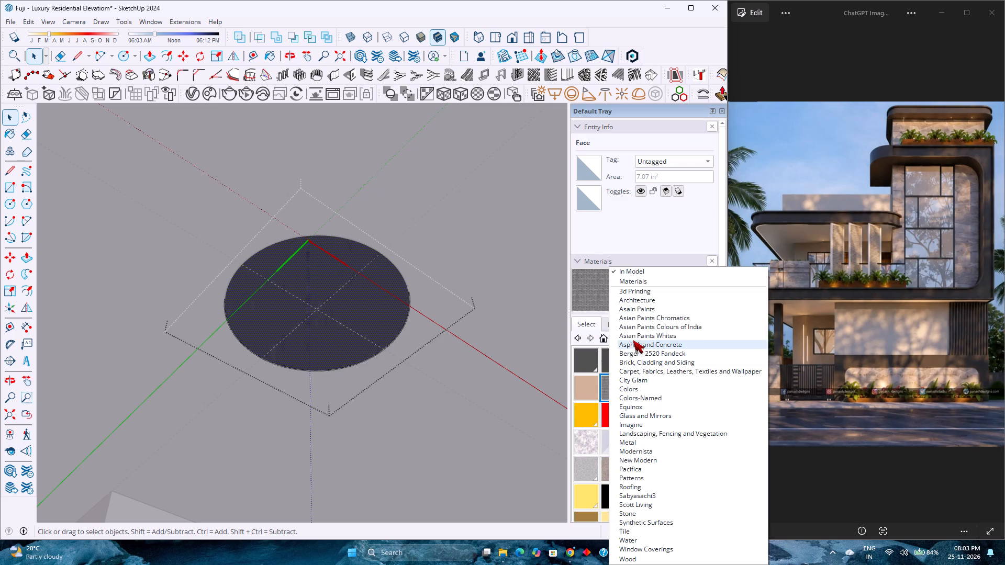
pyautogui.click(640, 274)
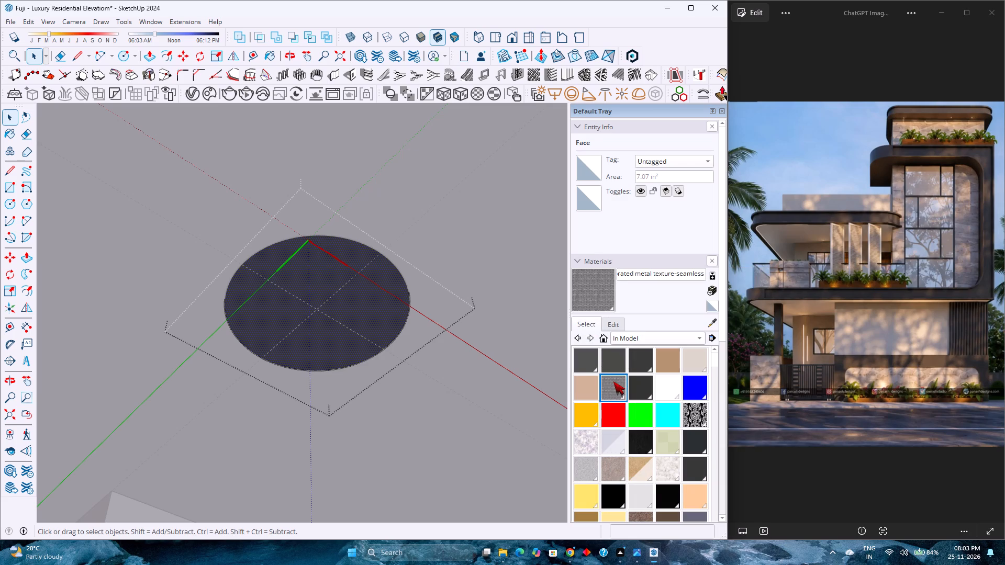
pyautogui.scroll(-4, 613, 381)
pyautogui.scroll(3, 613, 387)
pyautogui.scroll(-11, 617, 396)
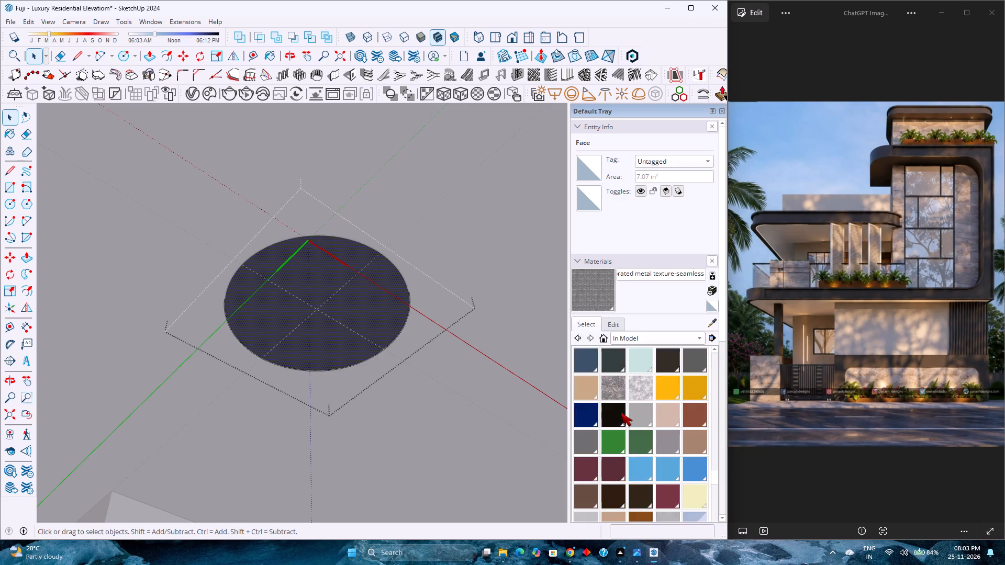
pyautogui.scroll(-7, 621, 413)
pyautogui.scroll(4, 624, 425)
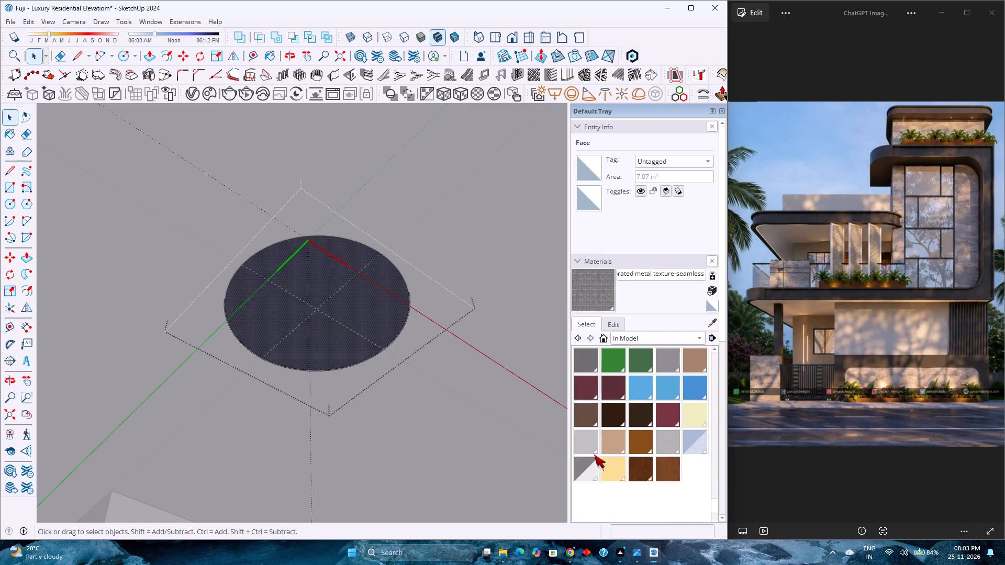
pyautogui.scroll(15, 605, 480)
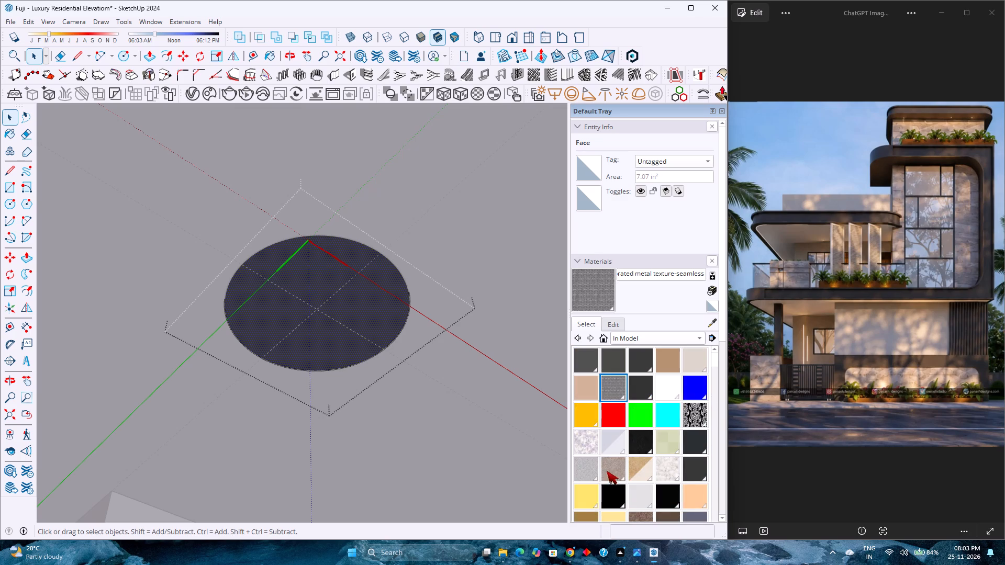
pyautogui.click(670, 387)
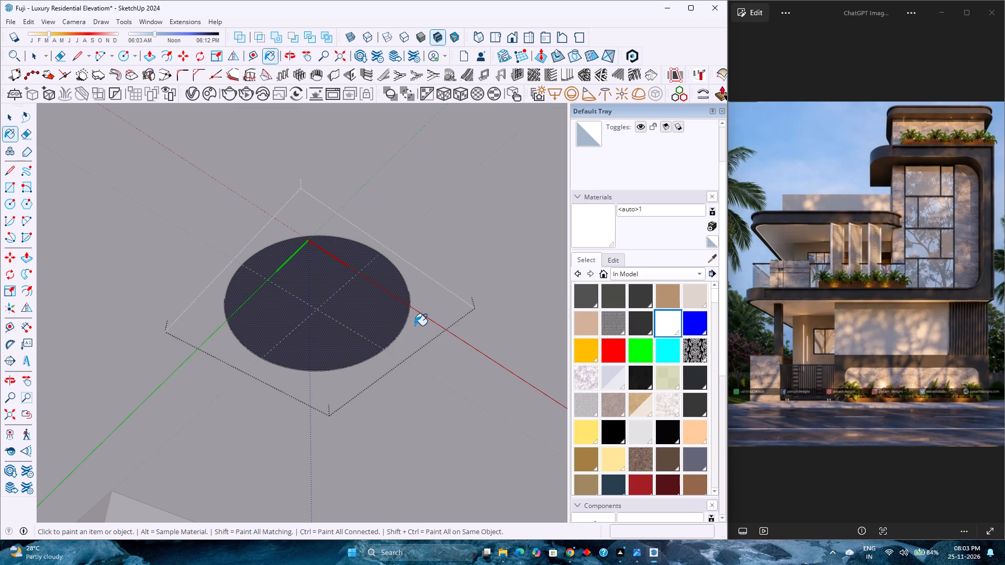
pyautogui.click(375, 305)
pyautogui.press('space')
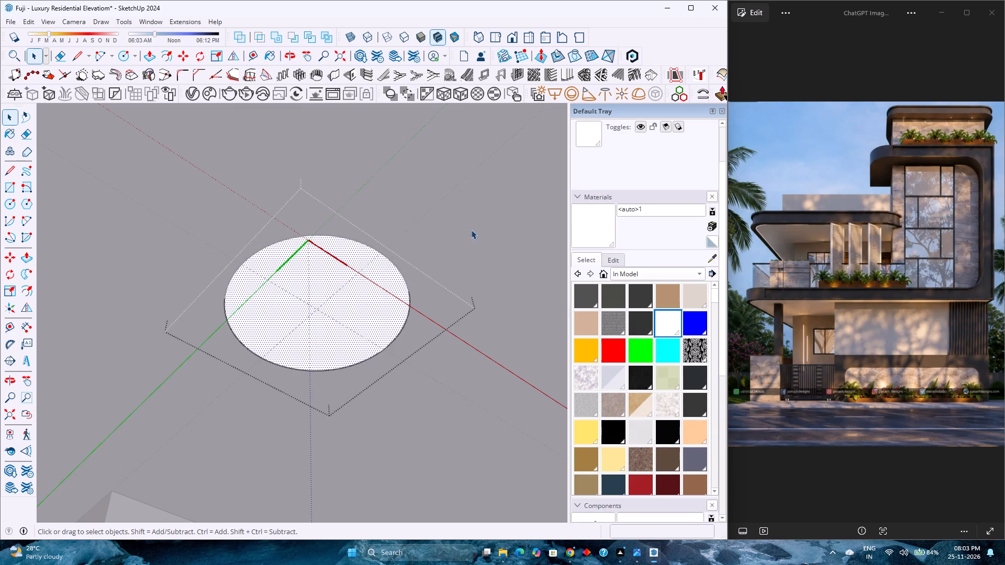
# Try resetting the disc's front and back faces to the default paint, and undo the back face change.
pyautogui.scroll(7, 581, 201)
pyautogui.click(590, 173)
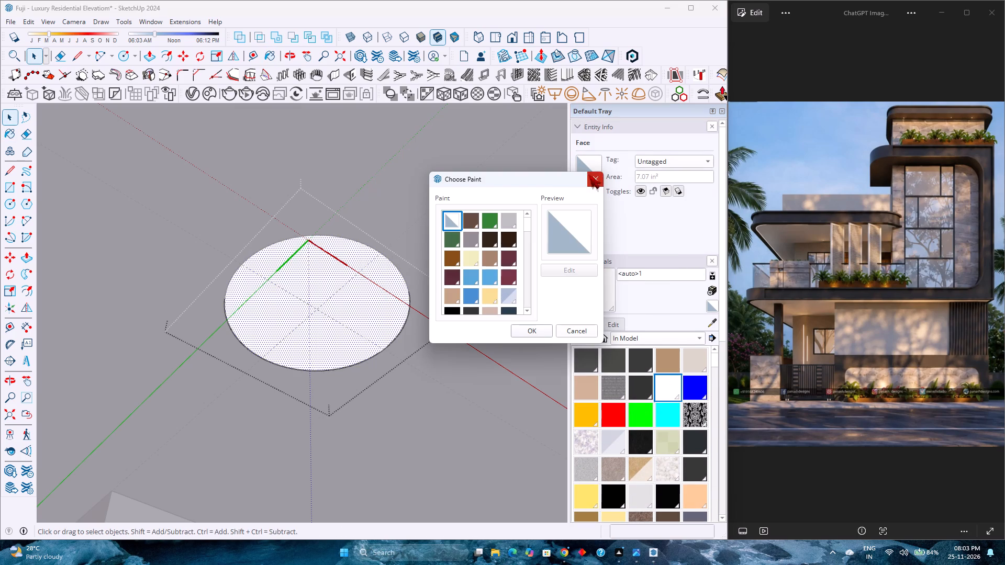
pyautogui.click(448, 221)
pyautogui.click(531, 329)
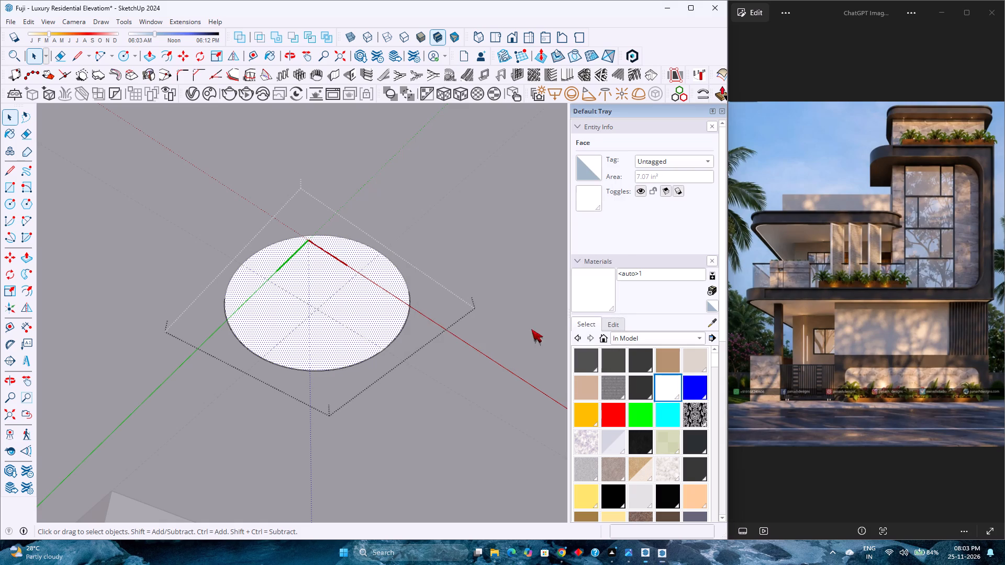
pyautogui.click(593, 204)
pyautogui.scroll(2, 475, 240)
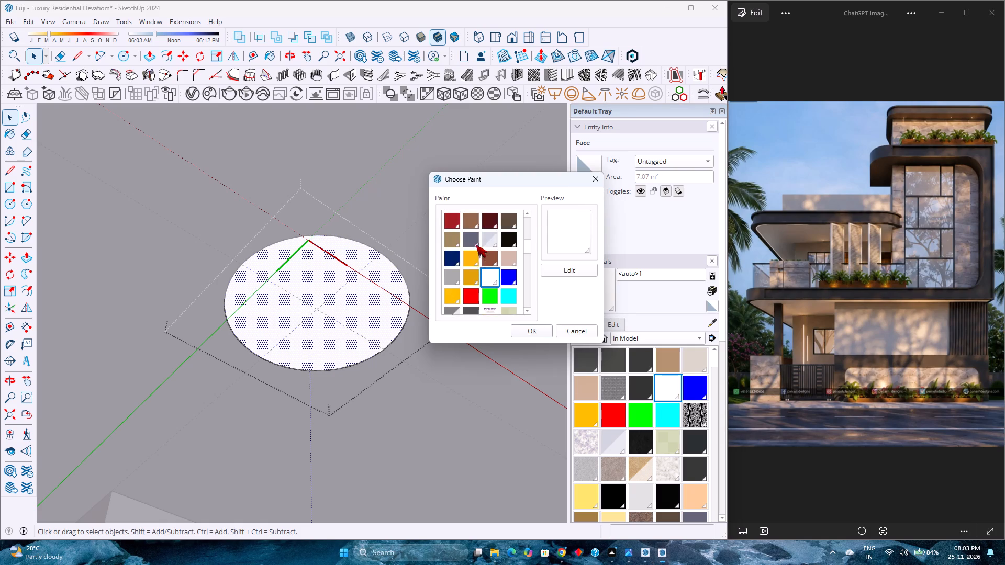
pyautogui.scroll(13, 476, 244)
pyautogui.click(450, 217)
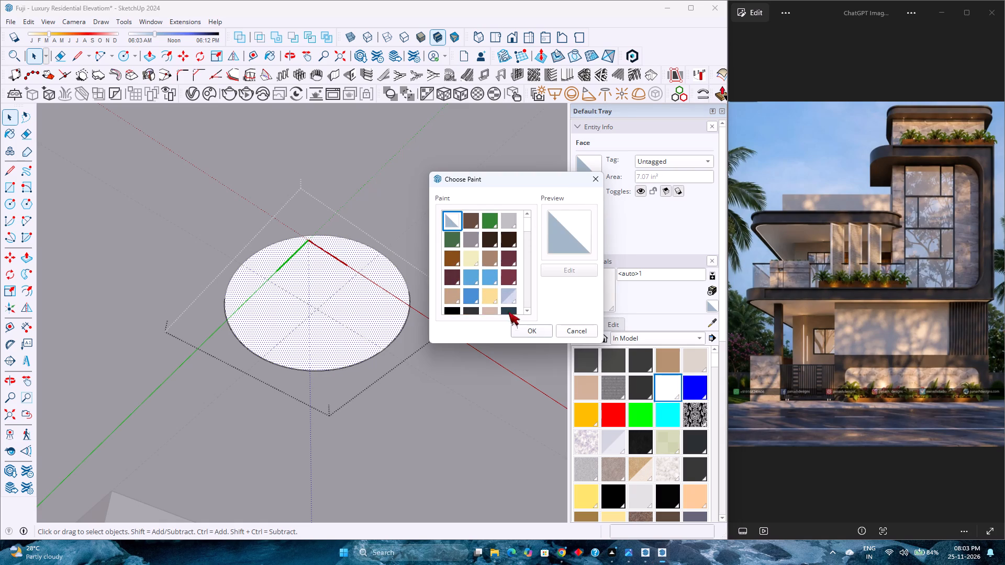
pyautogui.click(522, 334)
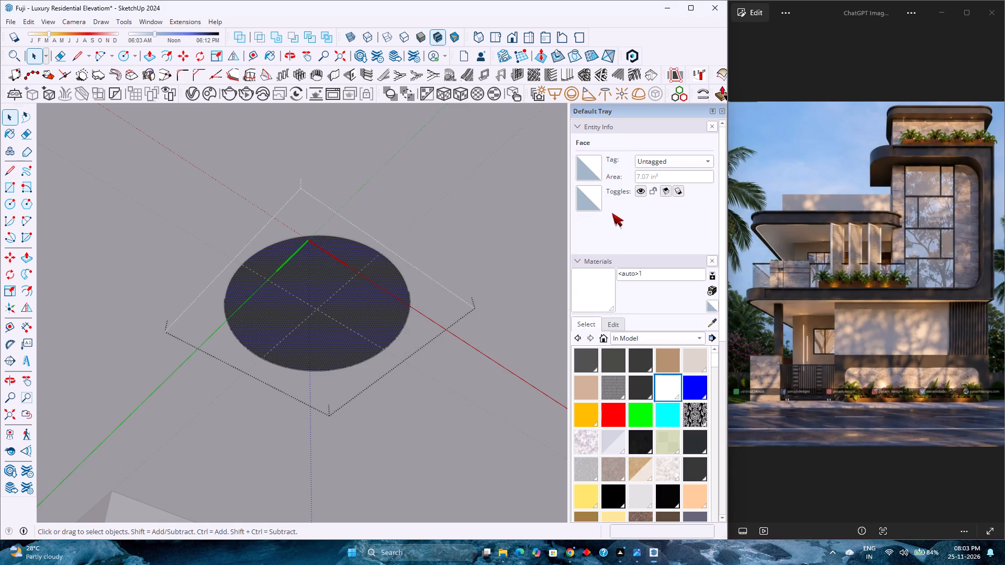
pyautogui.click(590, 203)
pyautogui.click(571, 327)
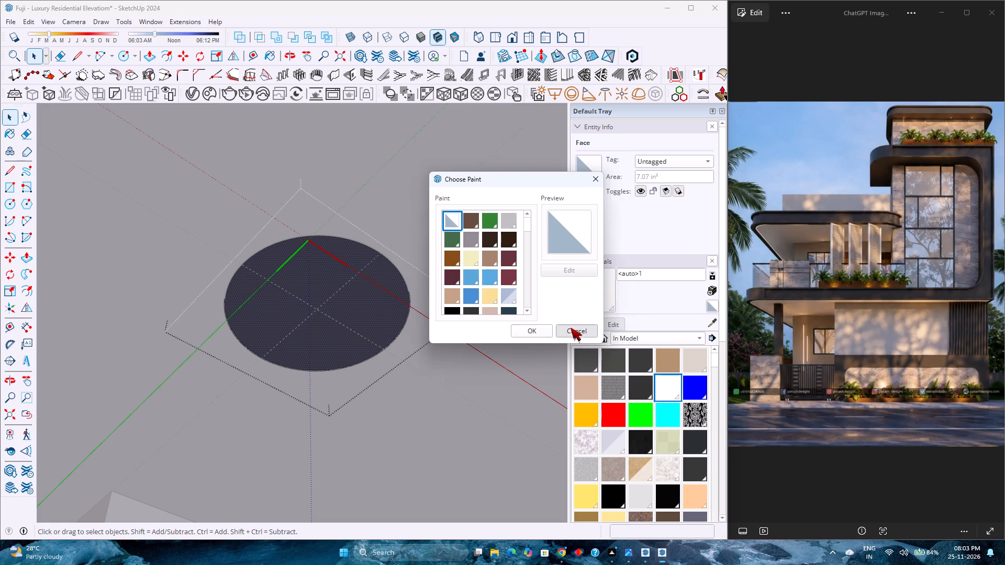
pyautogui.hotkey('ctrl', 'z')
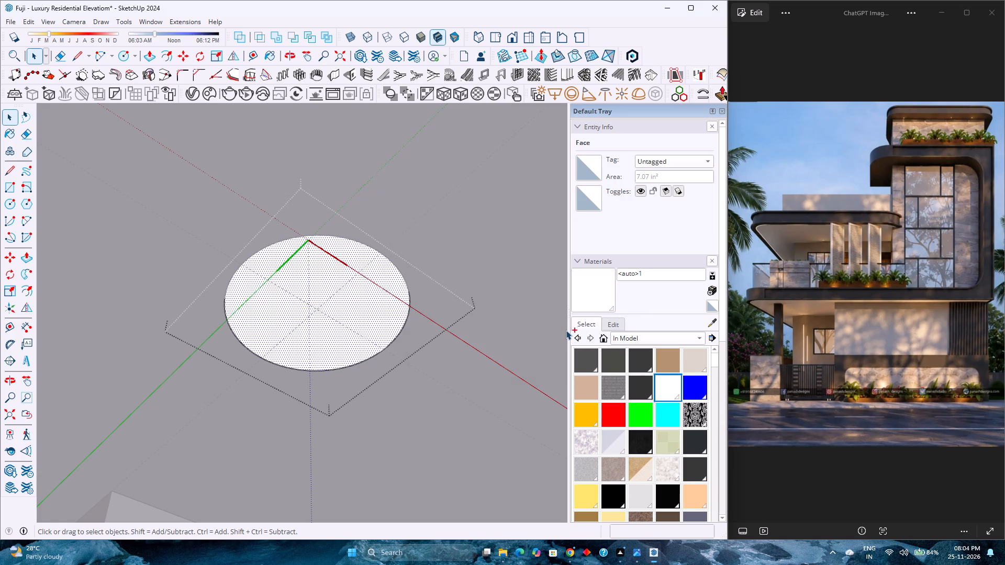
# Extrude the white disc face downward with Push/Pull, entering 2" first and adjusting the distance to 1.5".
pyautogui.click(327, 303)
pyautogui.moveTo(338, 312); pyautogui.dragTo(332, 369, button='middle')
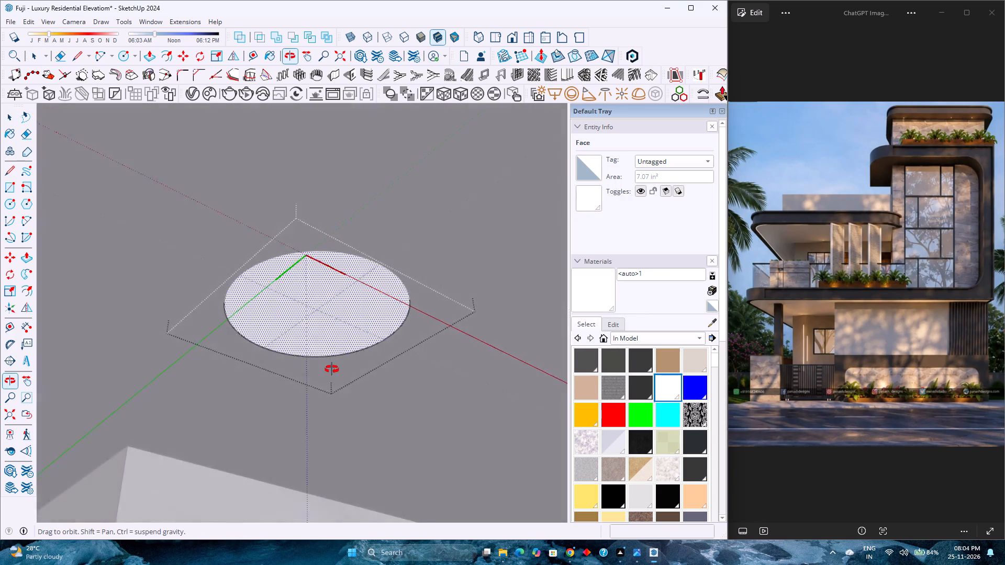
pyautogui.moveTo(332, 369); pyautogui.dragTo(279, 334, button='middle')
pyautogui.press('p')
pyautogui.click(351, 267)
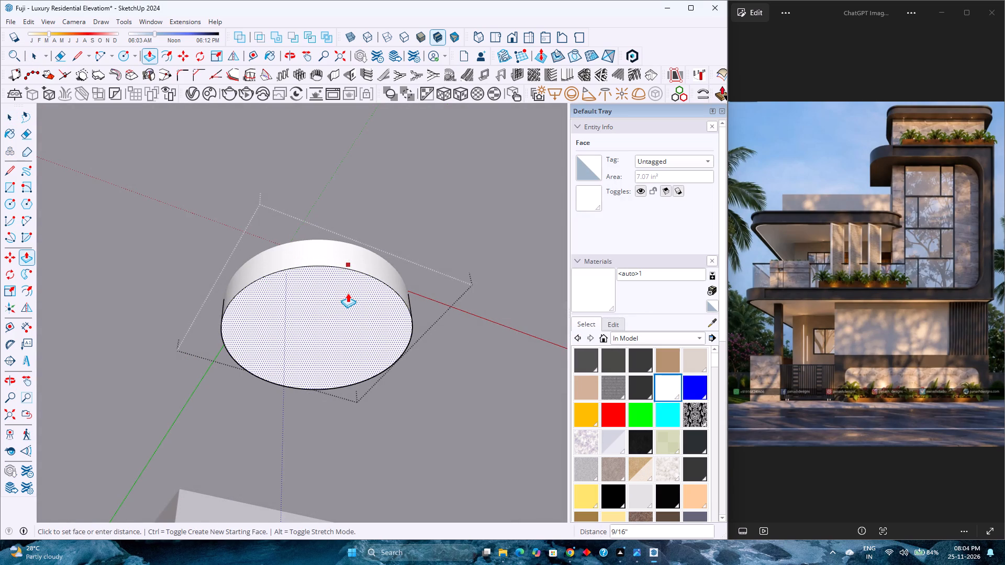
pyautogui.press('2')
pyautogui.press('Return')
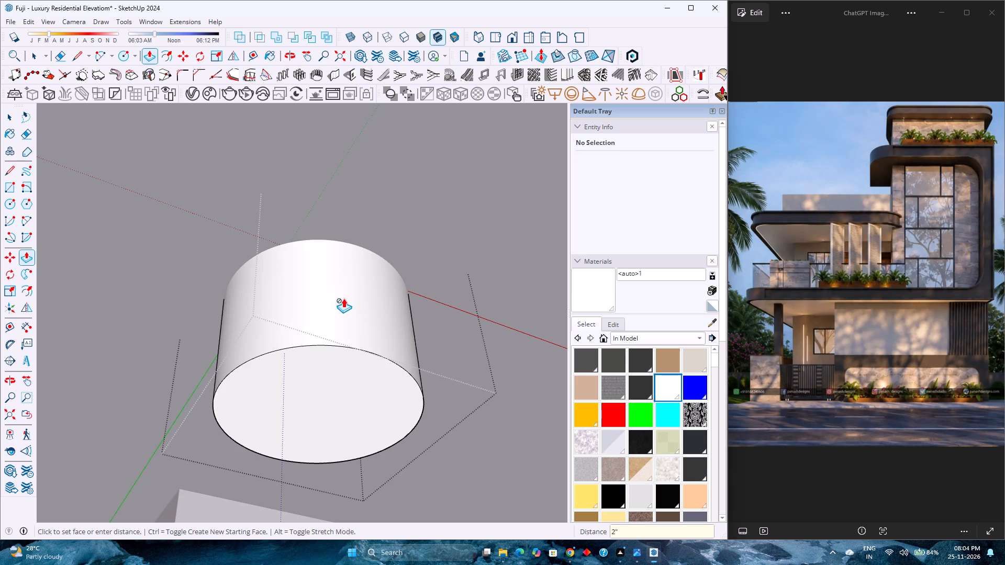
pyautogui.write('1.')
pyautogui.press('5')
pyautogui.press('Return')
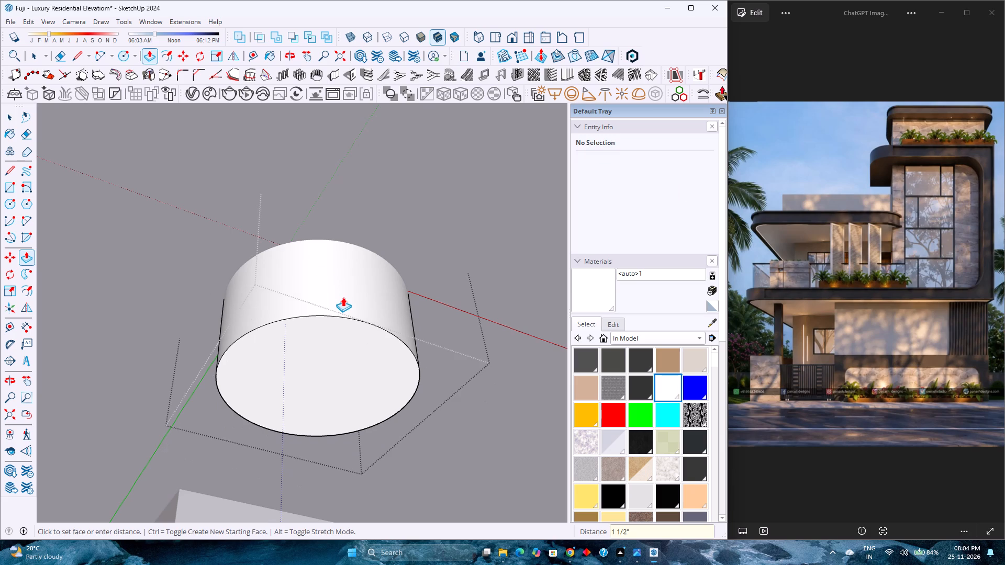
# Offset the downlight's bottom circle inward by about 1/8", and offset the resulting circle inward again by about 7/16".
pyautogui.scroll(-2, 272, 325)
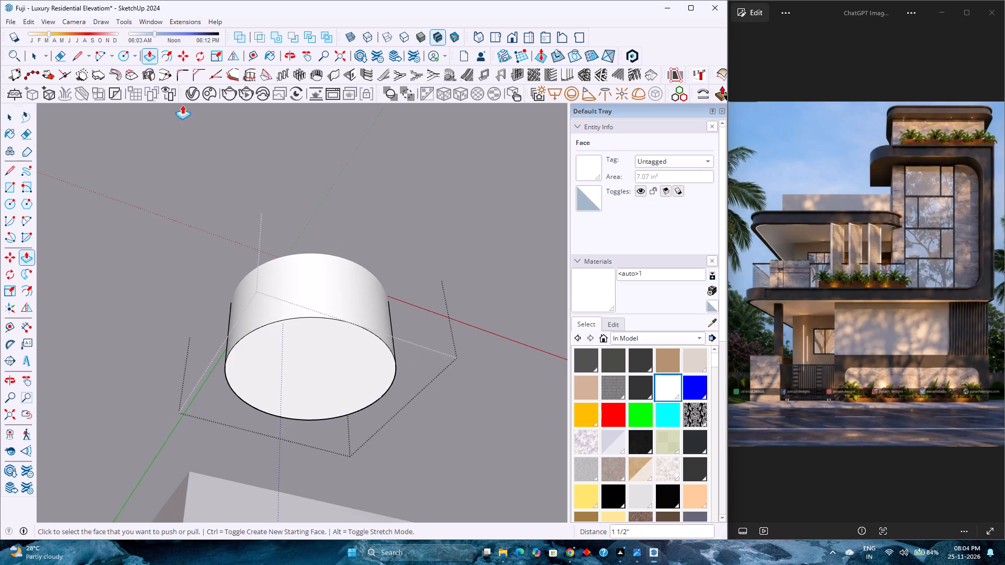
pyautogui.click(128, 58)
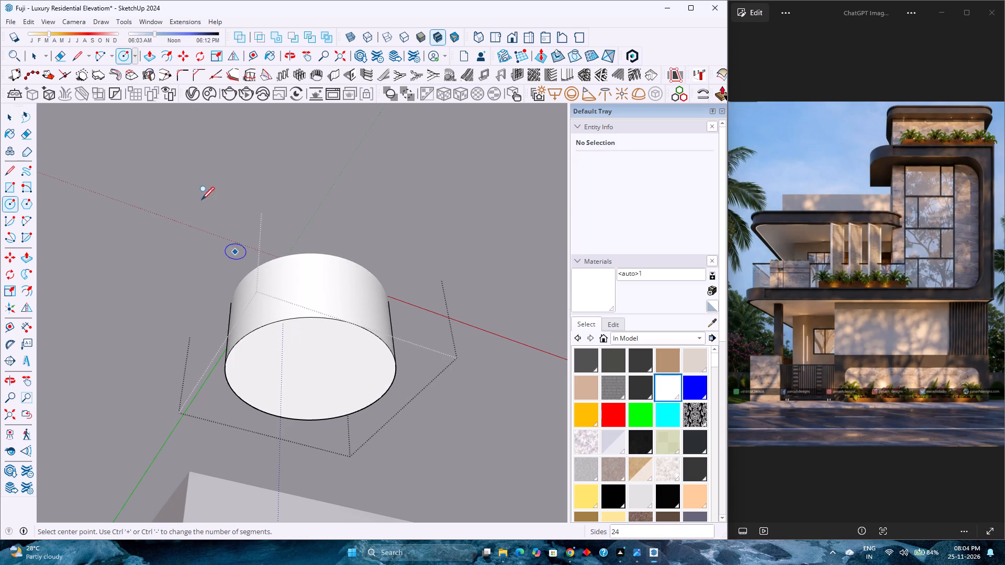
pyautogui.click(165, 60)
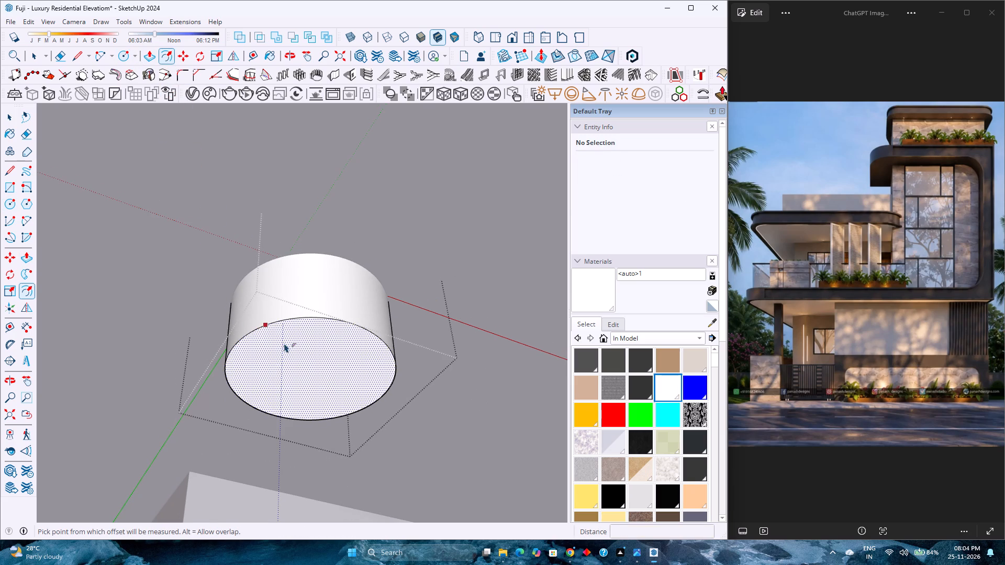
pyautogui.click(280, 331)
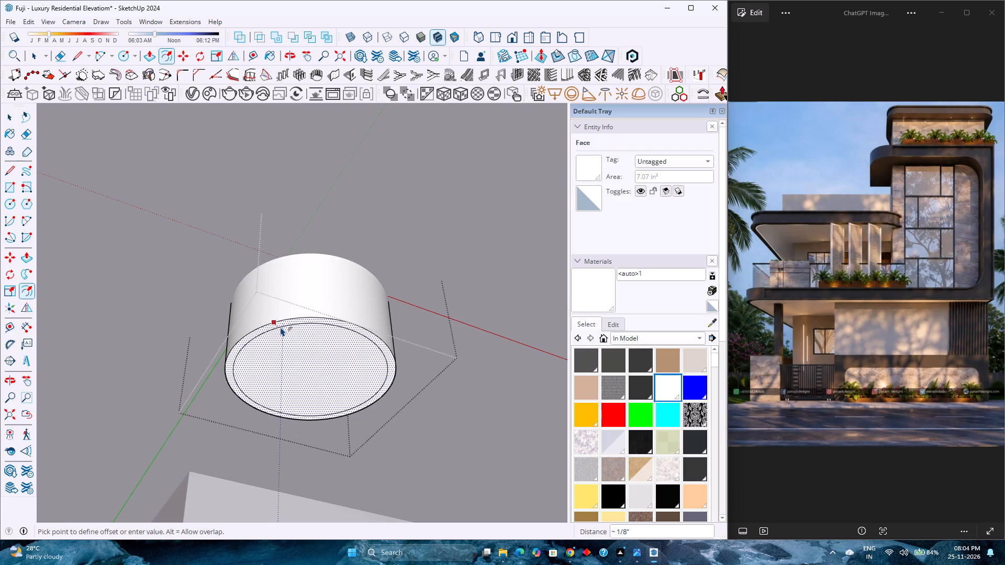
pyautogui.click(281, 327)
pyautogui.moveTo(276, 374); pyautogui.dragTo(301, 303, button='middle')
pyautogui.scroll(3, 312, 329)
pyautogui.click(309, 316)
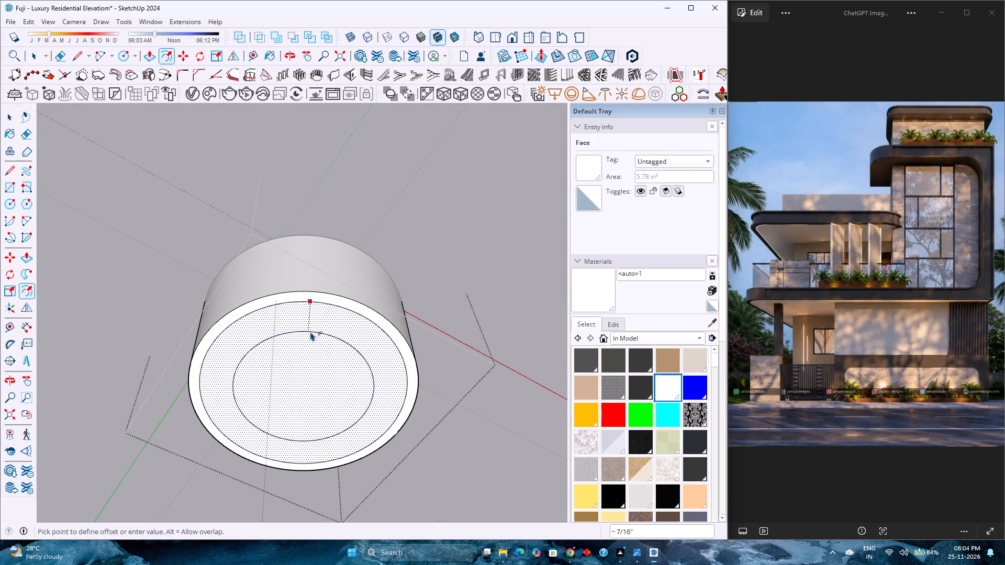
pyautogui.click(310, 332)
# Recess the downlight's innermost circle by 1/8" with Push/Pull, and repeat the push on that circle and the ring around it.
pyautogui.press('p')
pyautogui.click(299, 380)
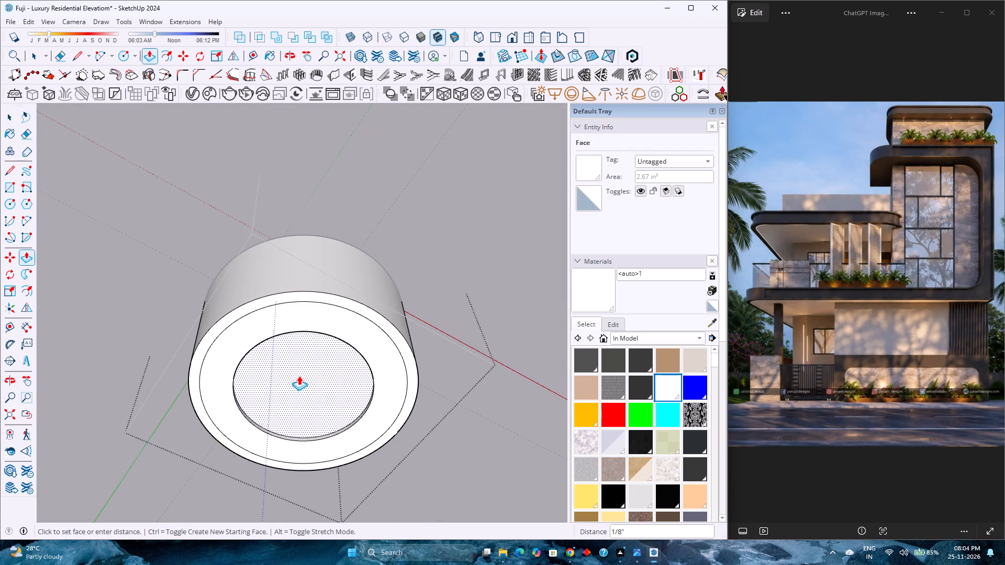
pyautogui.click(299, 376)
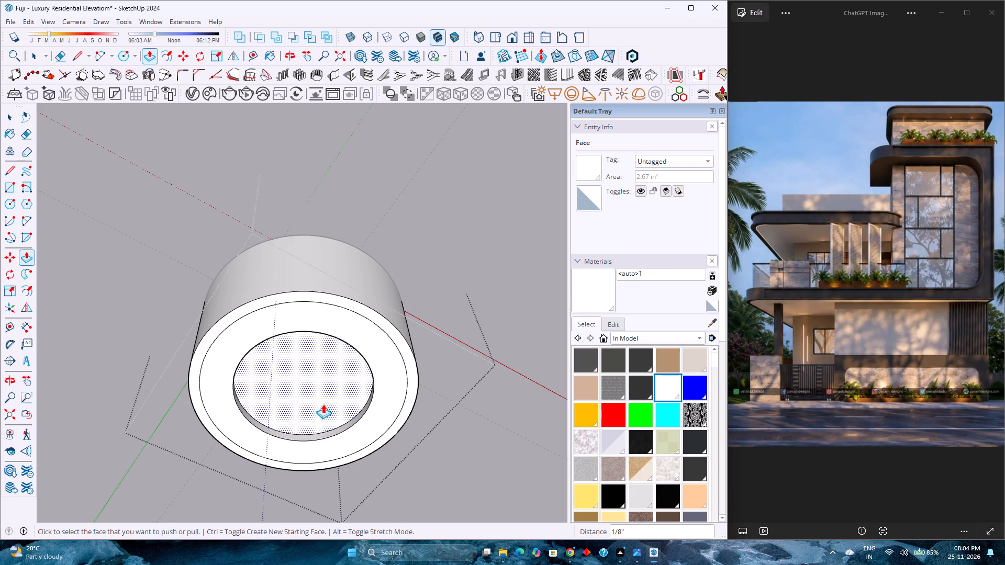
pyautogui.doubleClick(324, 394)
pyautogui.doubleClick(334, 445)
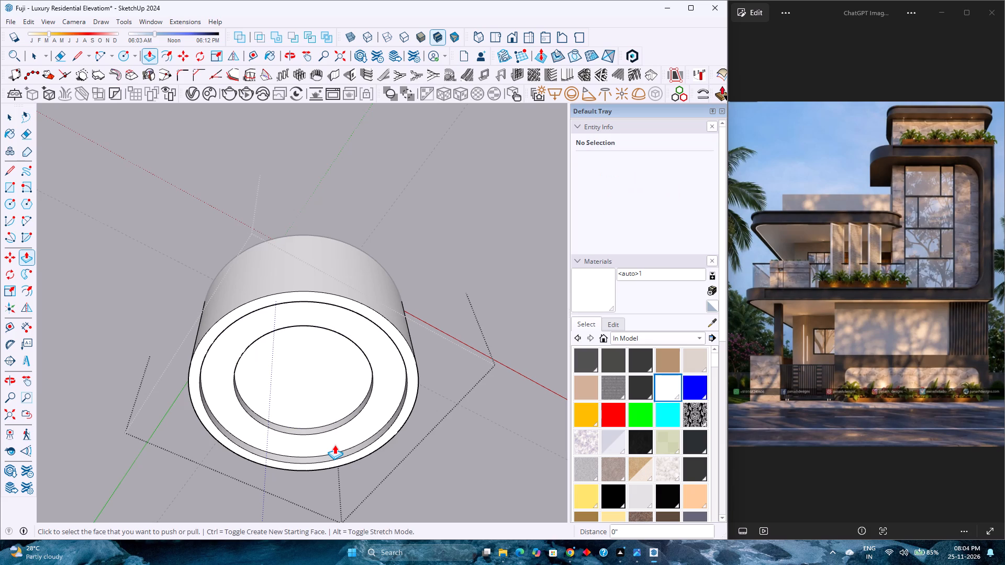
pyautogui.press('space')
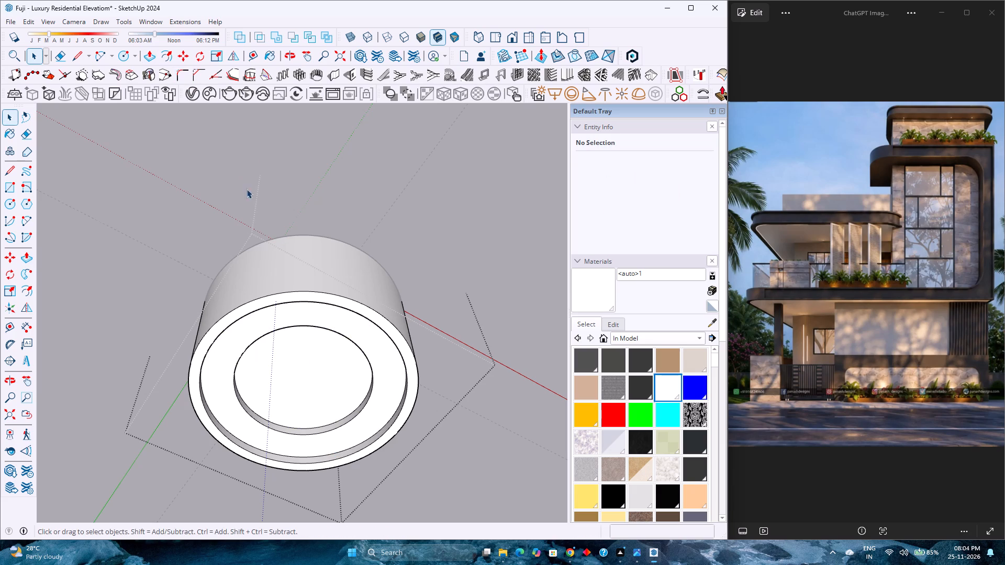
# Place a V-Ray spot light at the centre of the downlight's recessed inner face, and exit component 4.
pyautogui.scroll(-3, 309, 392)
pyautogui.scroll(2, 309, 392)
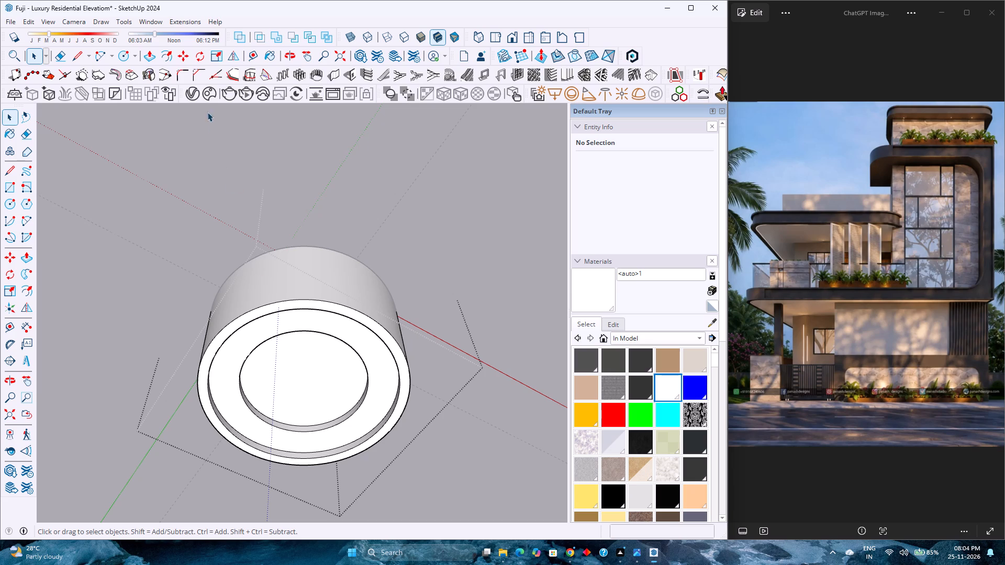
pyautogui.click(590, 97)
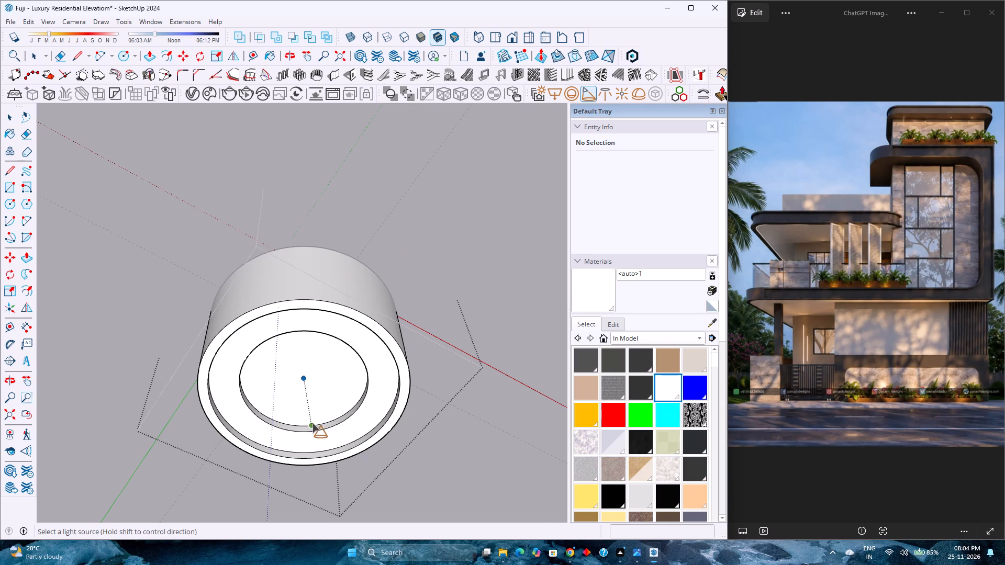
pyautogui.click(304, 382)
pyautogui.scroll(-7, 304, 382)
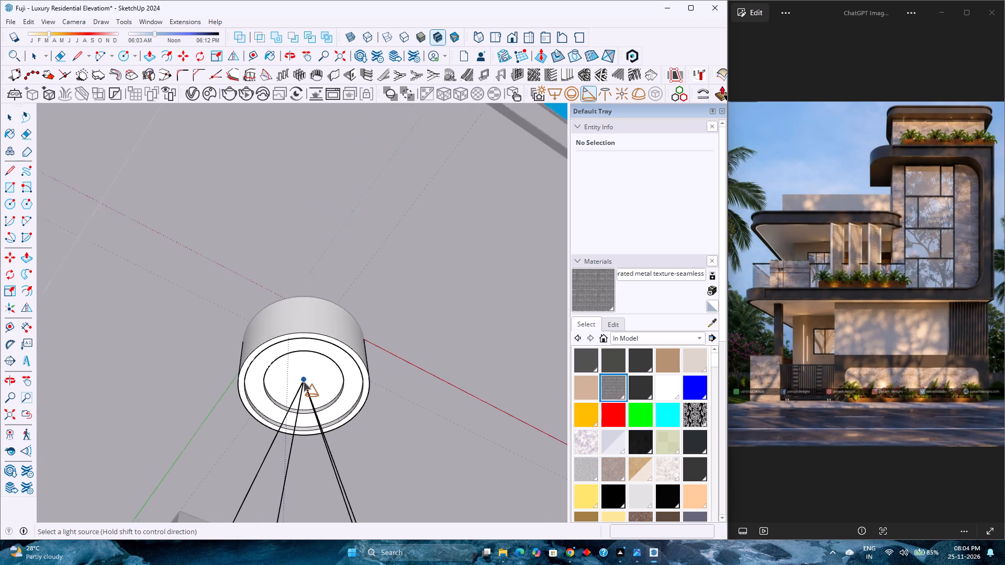
pyautogui.scroll(-5, 304, 382)
pyautogui.press('space')
pyautogui.press('Escape')
# Select all instances of component 4 and move them up 1" into the canopy underside.
pyautogui.click(305, 359)
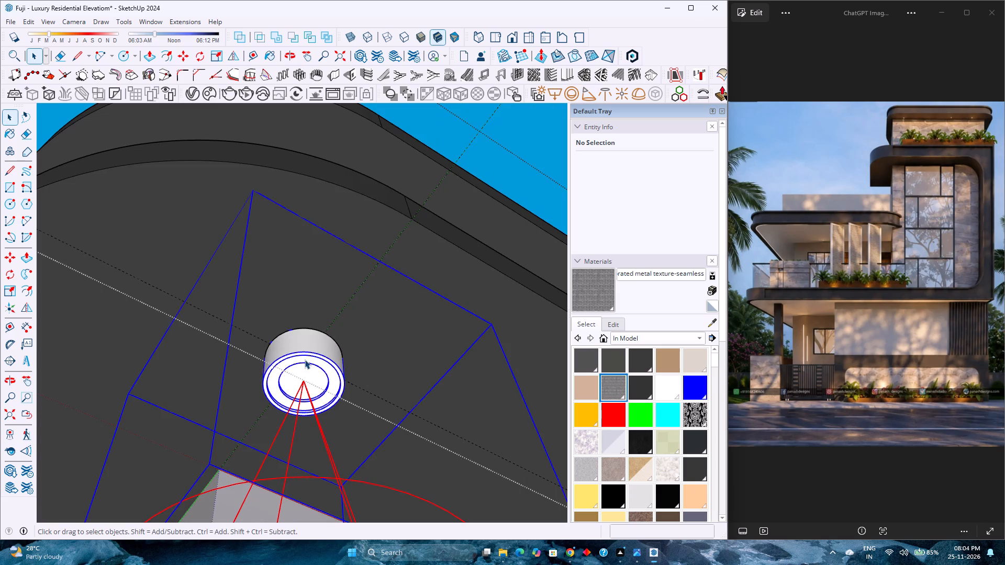
pyautogui.rightClick(305, 359)
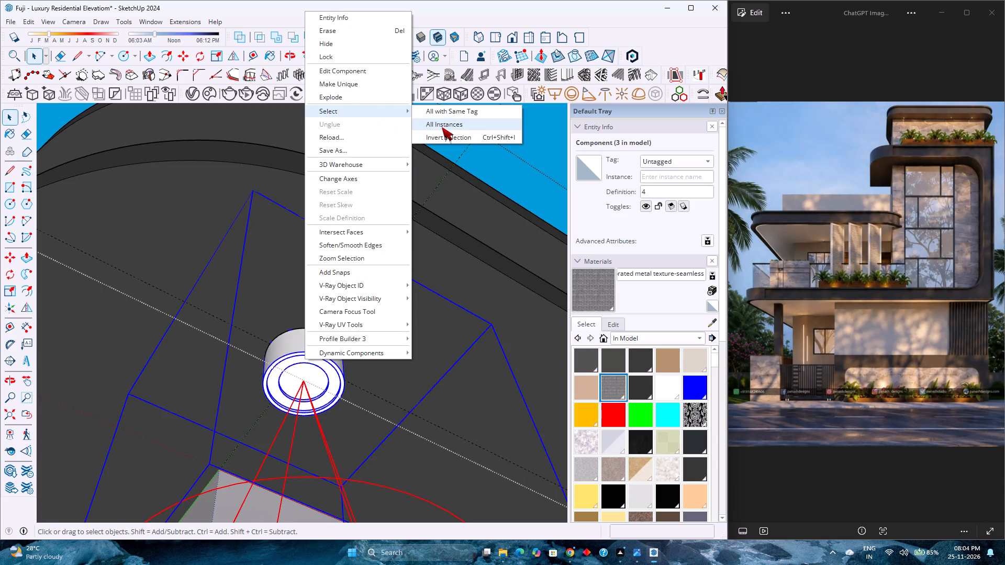
pyautogui.click(442, 127)
pyautogui.moveTo(241, 303); pyautogui.dragTo(237, 376, button='middle')
pyautogui.press('m')
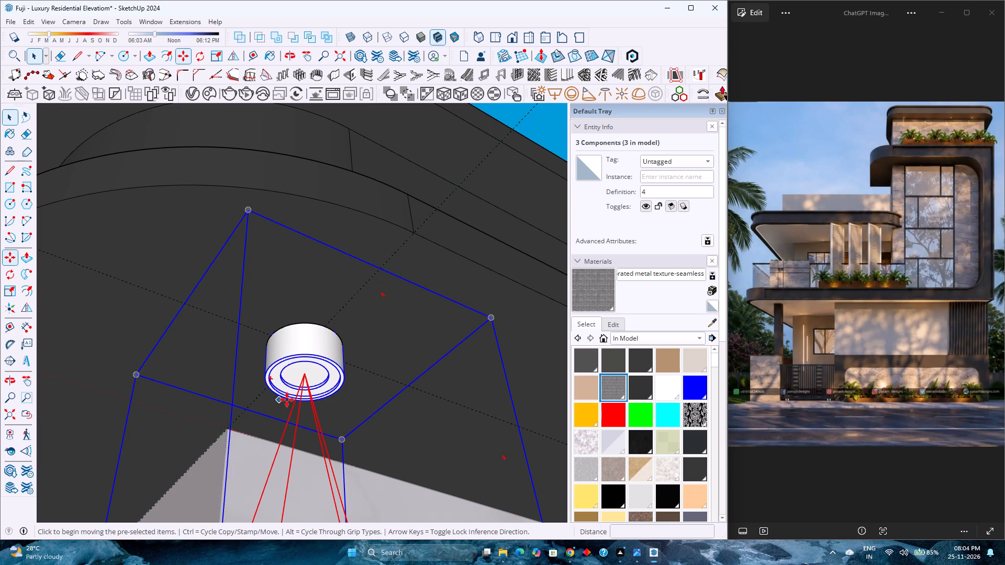
pyautogui.scroll(6, 299, 347)
pyautogui.click(303, 379)
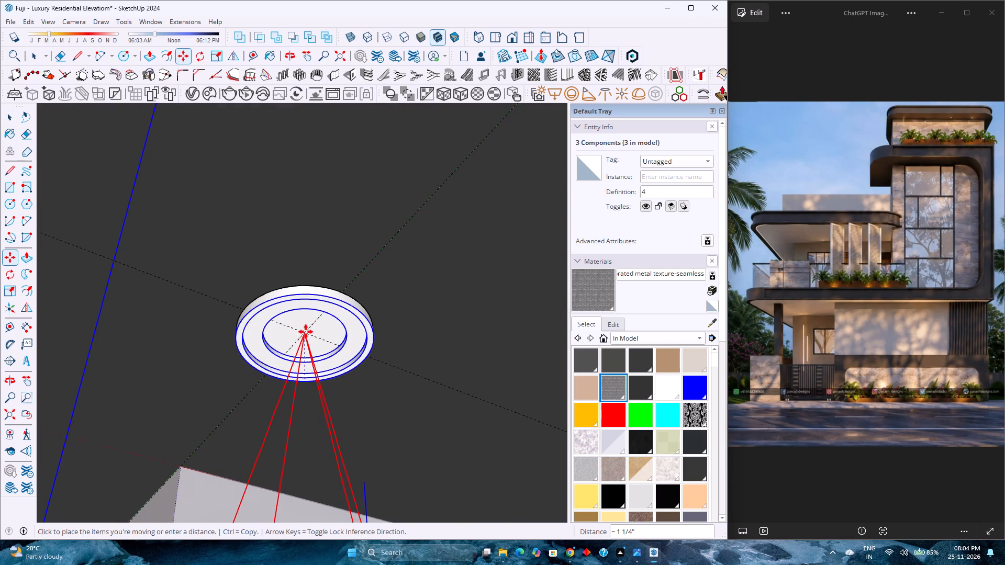
pyautogui.press('1')
pyautogui.press('Return')
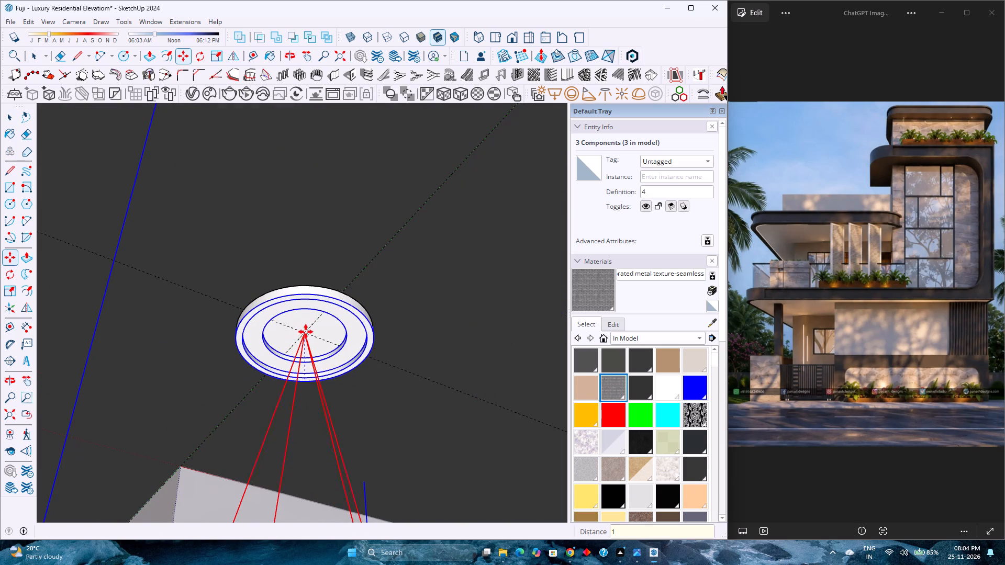
pyautogui.scroll(-1, 271, 349)
pyautogui.press('space')
# Close the enclosing group and delete all guide lines from the model.
pyautogui.scroll(-10, 273, 349)
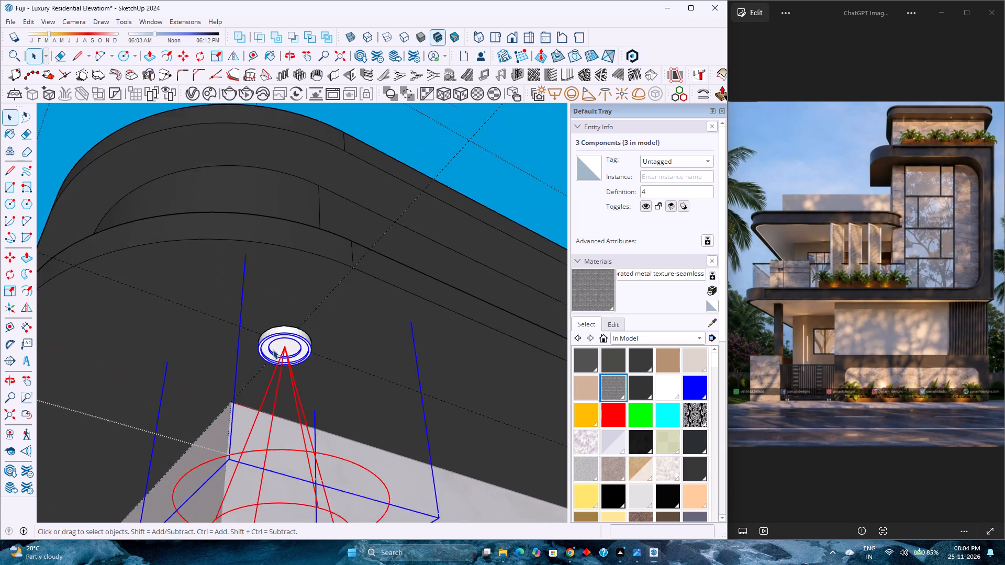
pyautogui.scroll(-17, 273, 349)
pyautogui.moveTo(282, 351); pyautogui.dragTo(257, 437, button='middle')
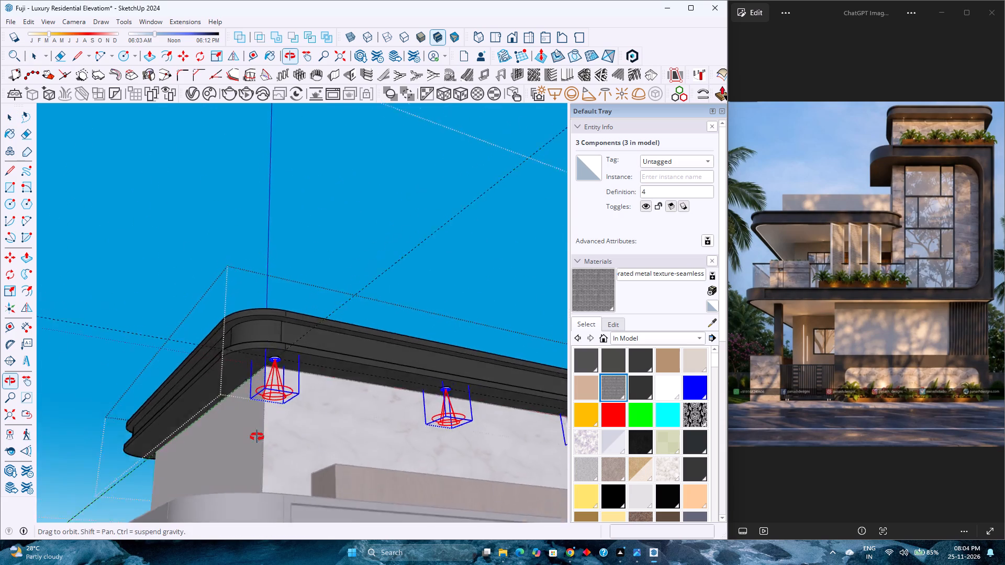
pyautogui.moveTo(257, 437); pyautogui.dragTo(187, 494, button='middle')
pyautogui.scroll(-12, 198, 448)
pyautogui.click(297, 309)
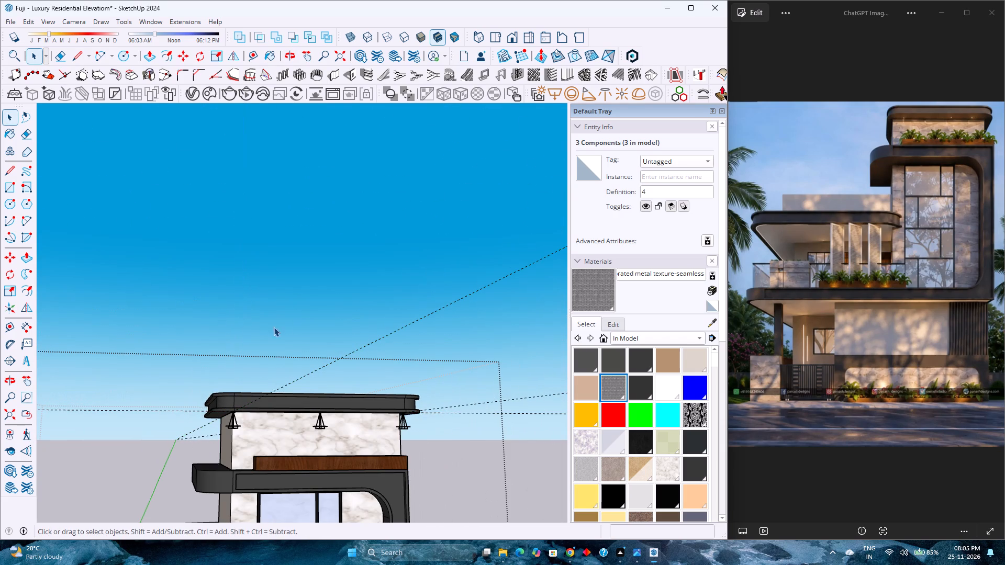
pyautogui.click(33, 21)
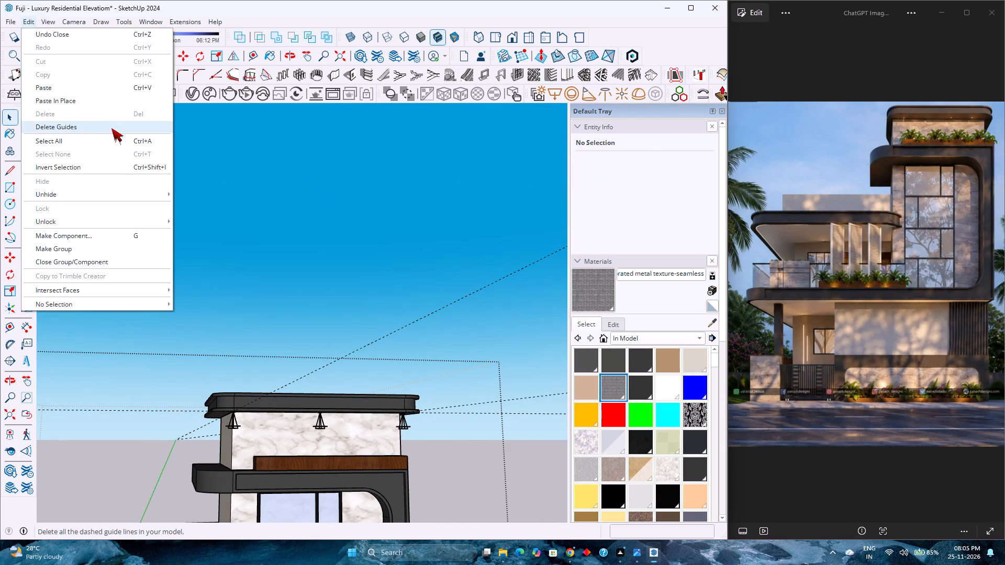
pyautogui.click(111, 128)
# Show the whole house in the standard front view and save the model.
pyautogui.click(509, 37)
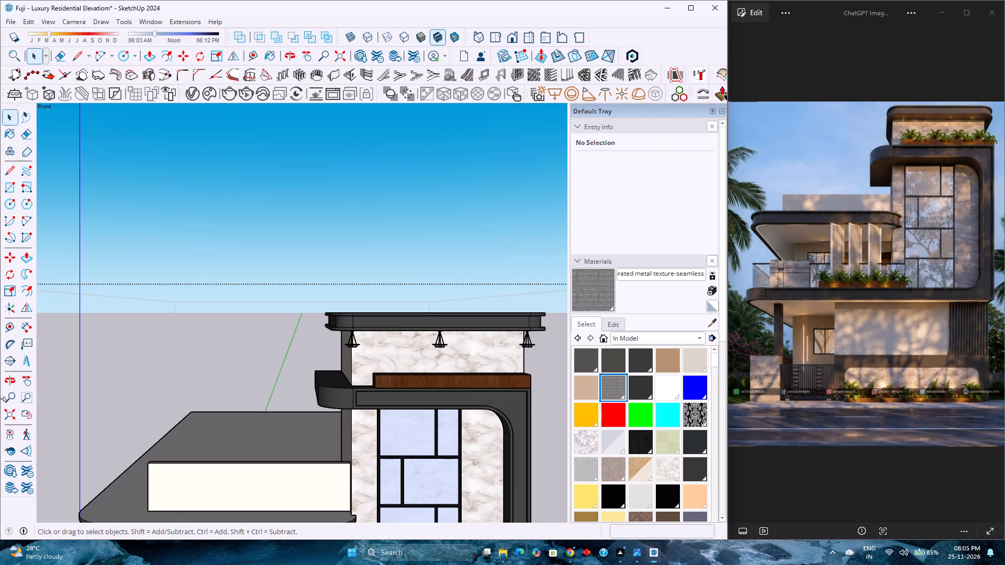
pyautogui.click(8, 411)
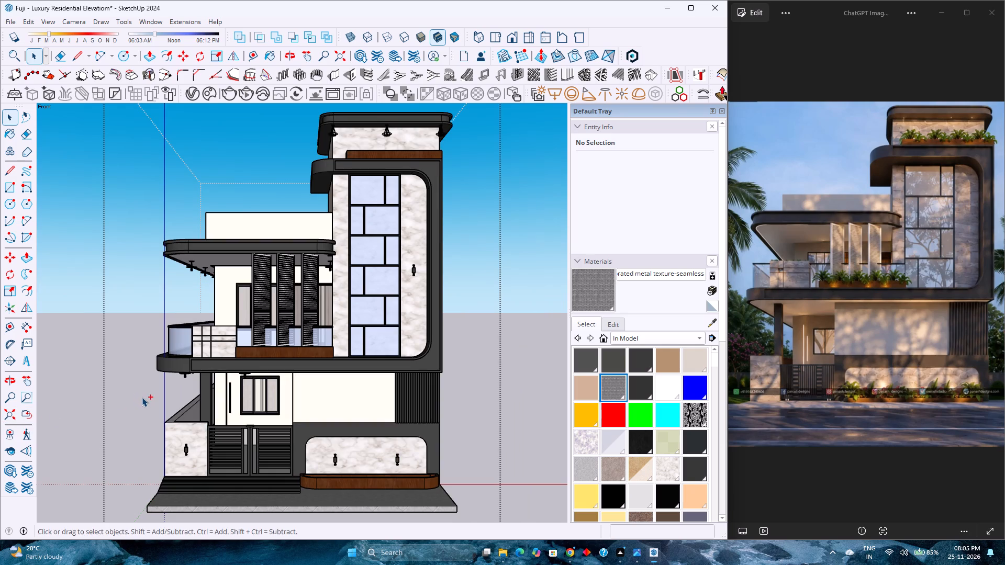
pyautogui.hotkey('ctrl', 's')
# Set the colour of Spot Light#1 in the V-Ray Asset Editor to a warm pale yellow with hue 0.118.
pyautogui.click(191, 94)
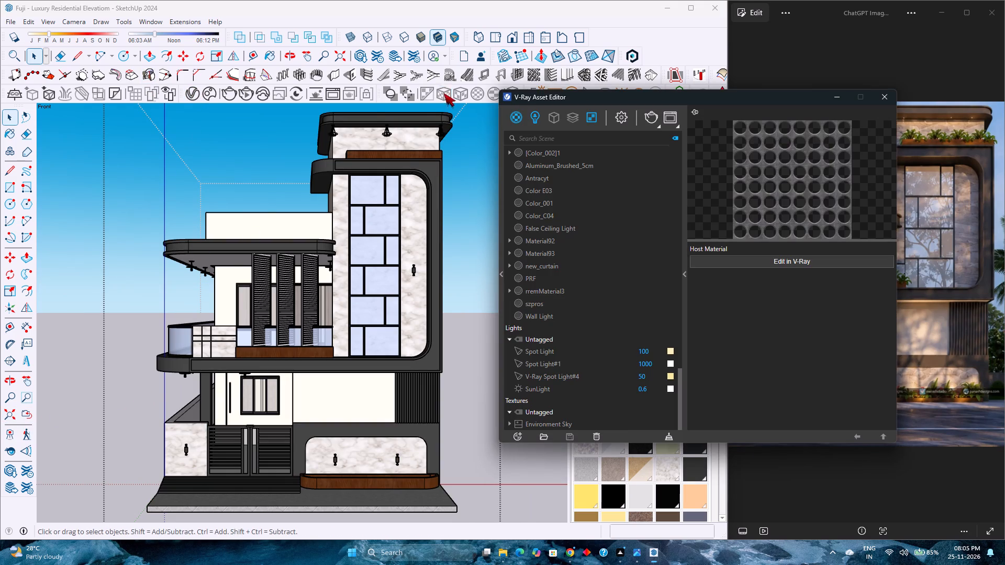
pyautogui.click(561, 361)
pyautogui.click(772, 275)
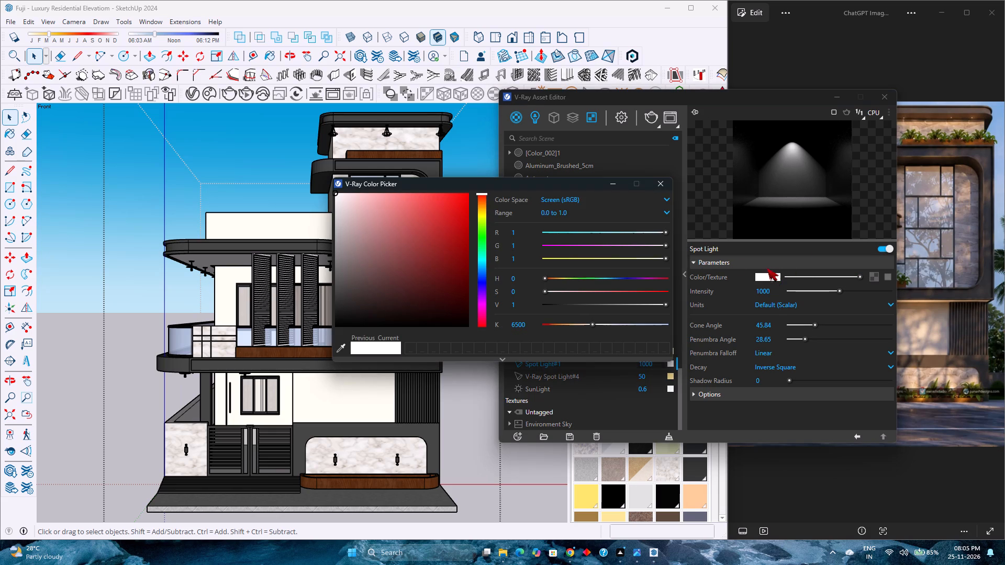
pyautogui.click(485, 209)
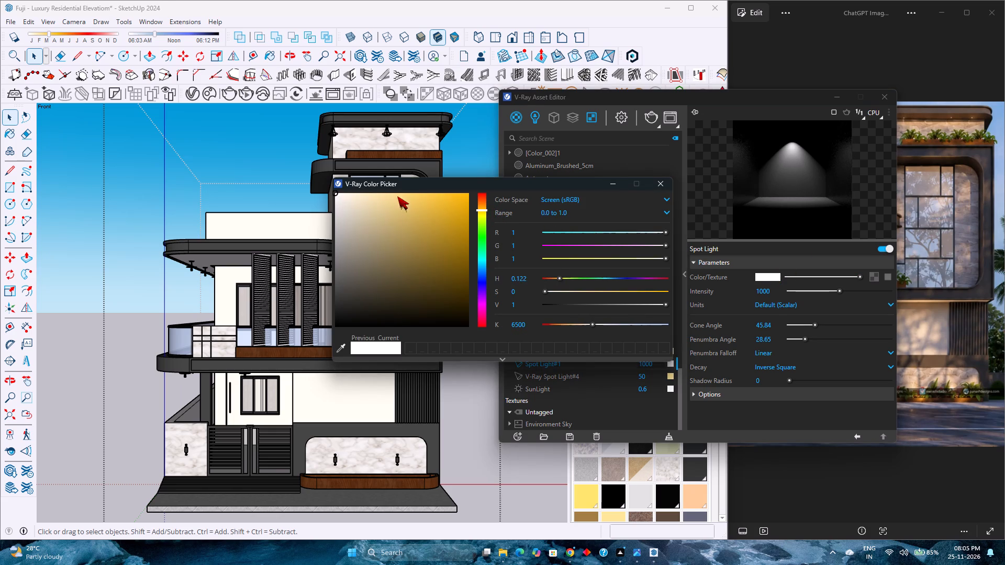
pyautogui.click(483, 212)
pyautogui.moveTo(361, 197); pyautogui.dragTo(382, 196)
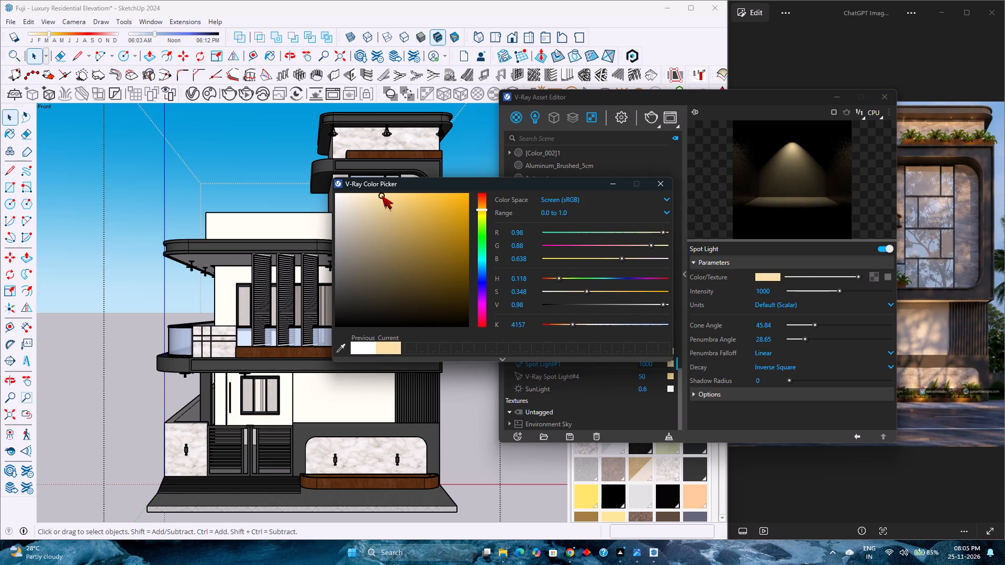
pyautogui.moveTo(382, 196); pyautogui.dragTo(378, 196)
# Set Spot Light#1's units to Radiant power (W) and its penumbra angle to about 8.47.
pyautogui.click(756, 301)
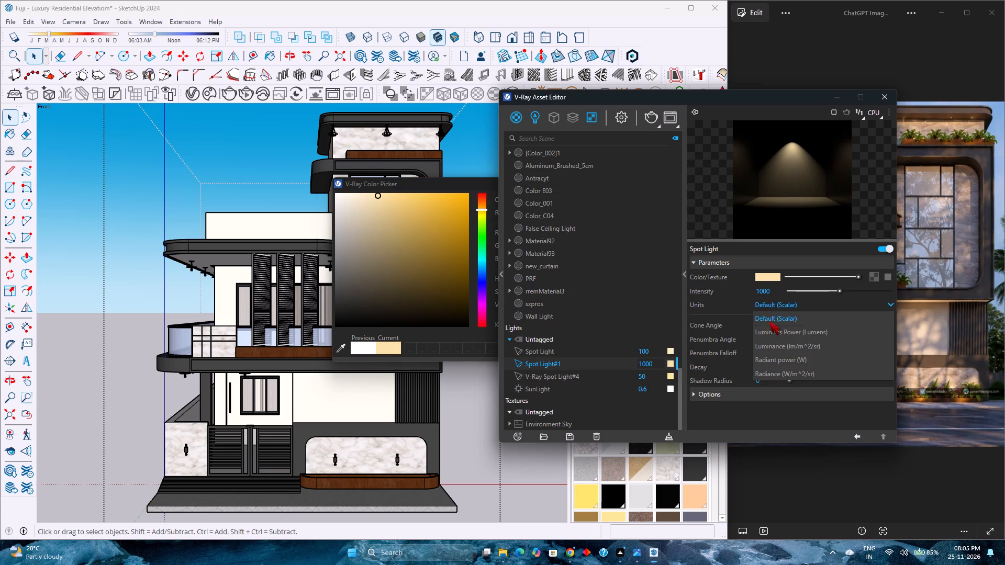
pyautogui.click(786, 356)
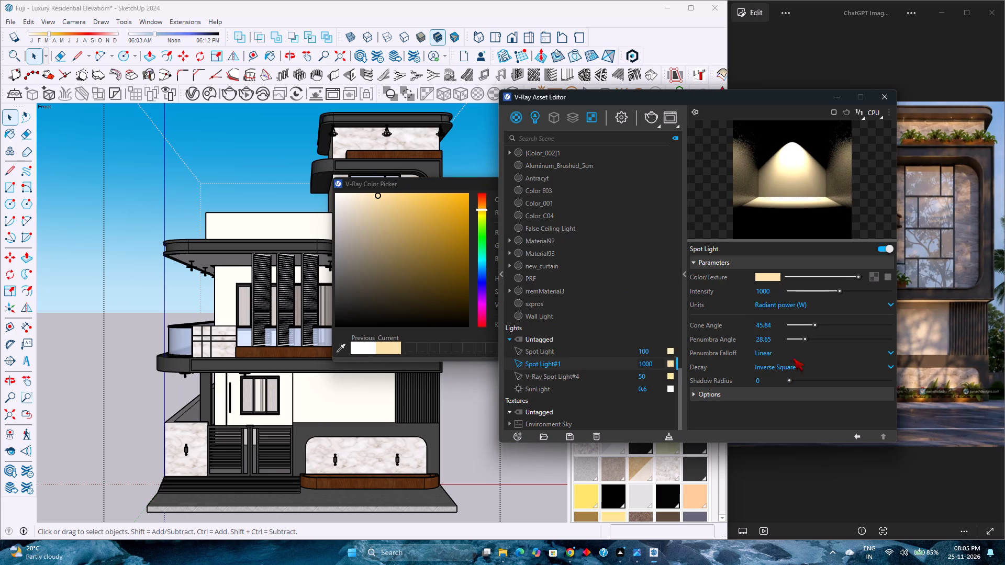
pyautogui.moveTo(791, 340); pyautogui.dragTo(775, 340)
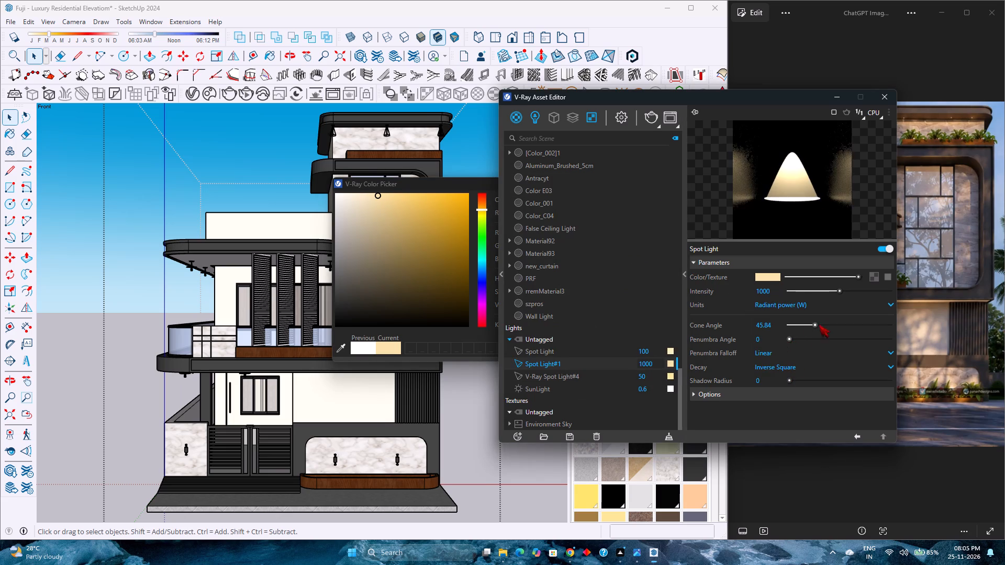
pyautogui.click(791, 338)
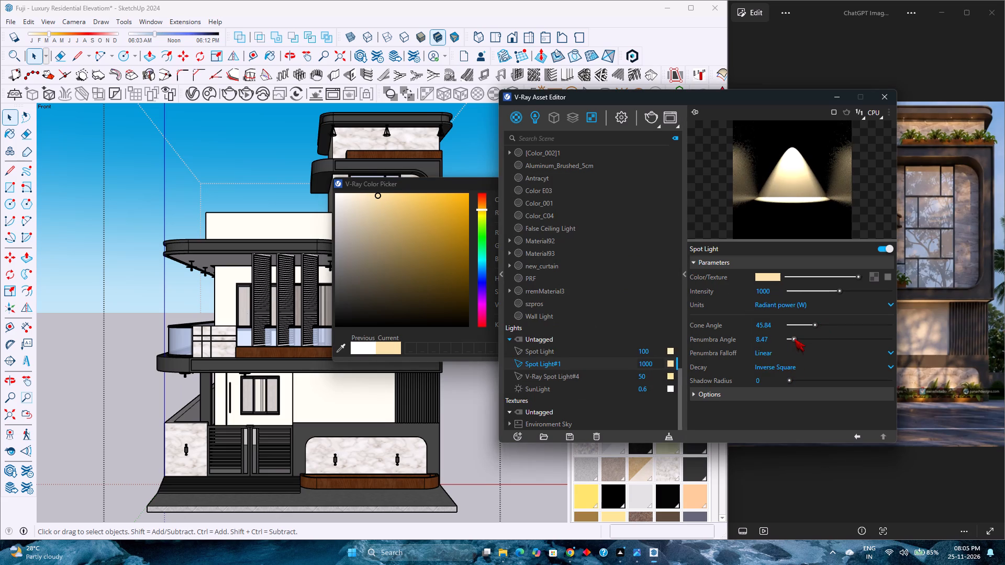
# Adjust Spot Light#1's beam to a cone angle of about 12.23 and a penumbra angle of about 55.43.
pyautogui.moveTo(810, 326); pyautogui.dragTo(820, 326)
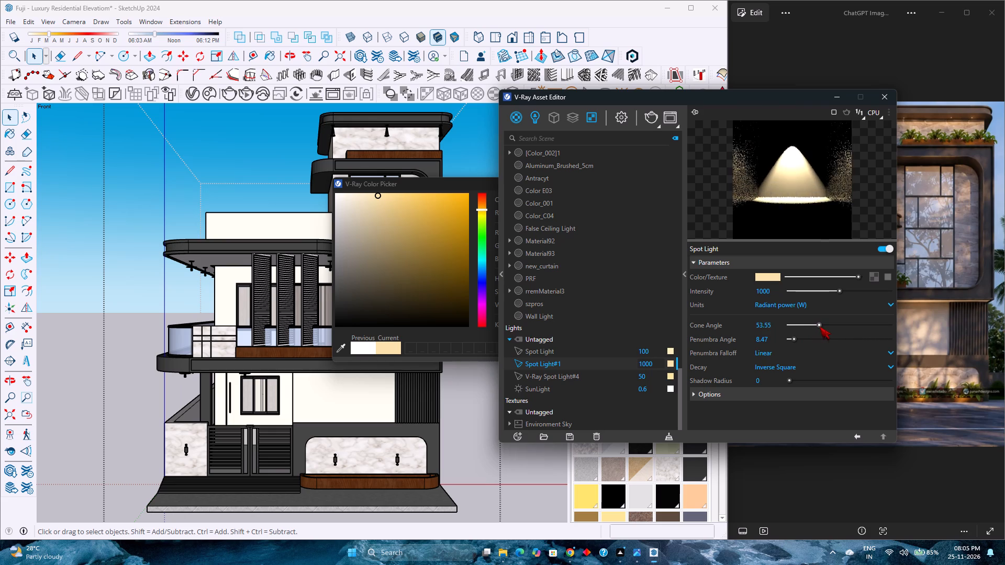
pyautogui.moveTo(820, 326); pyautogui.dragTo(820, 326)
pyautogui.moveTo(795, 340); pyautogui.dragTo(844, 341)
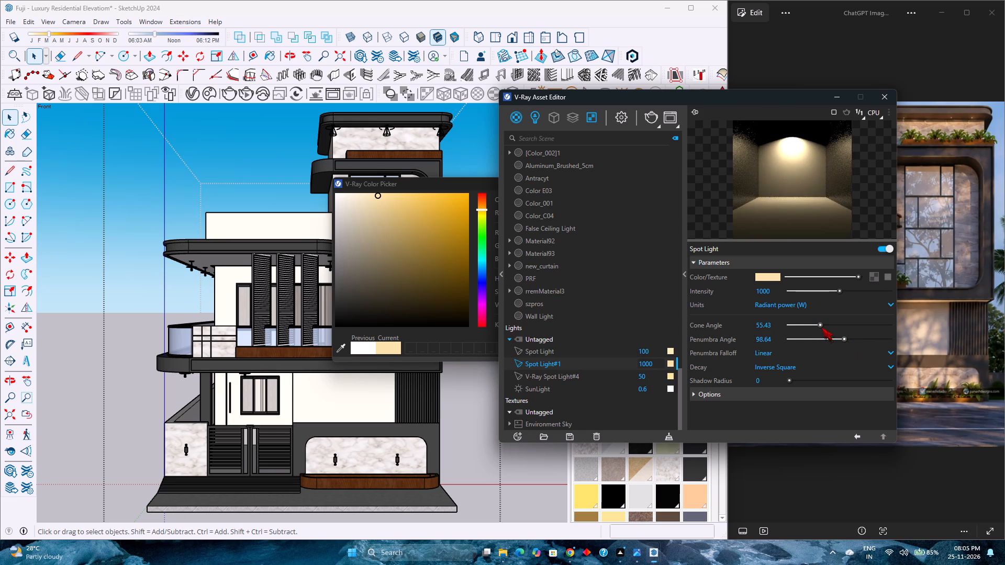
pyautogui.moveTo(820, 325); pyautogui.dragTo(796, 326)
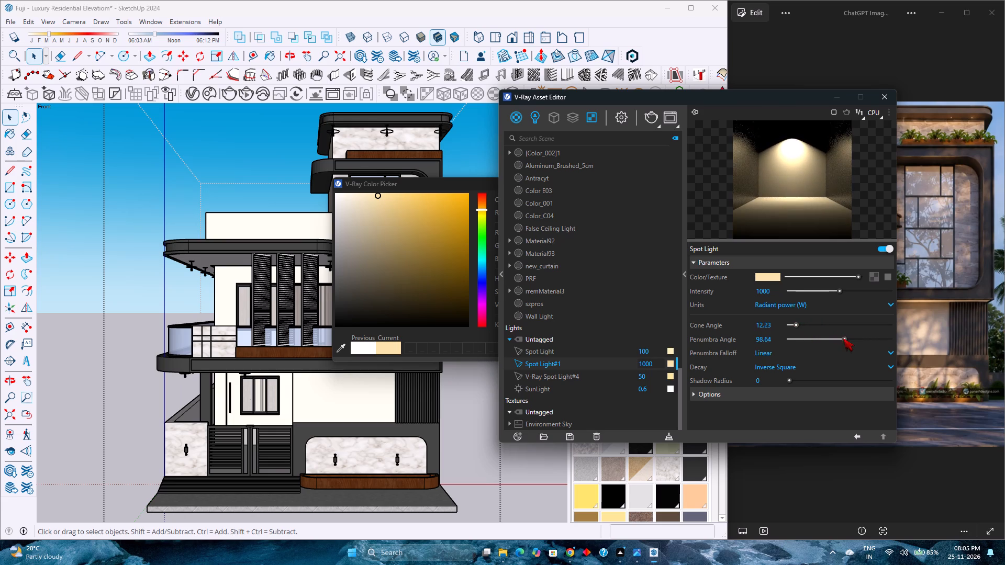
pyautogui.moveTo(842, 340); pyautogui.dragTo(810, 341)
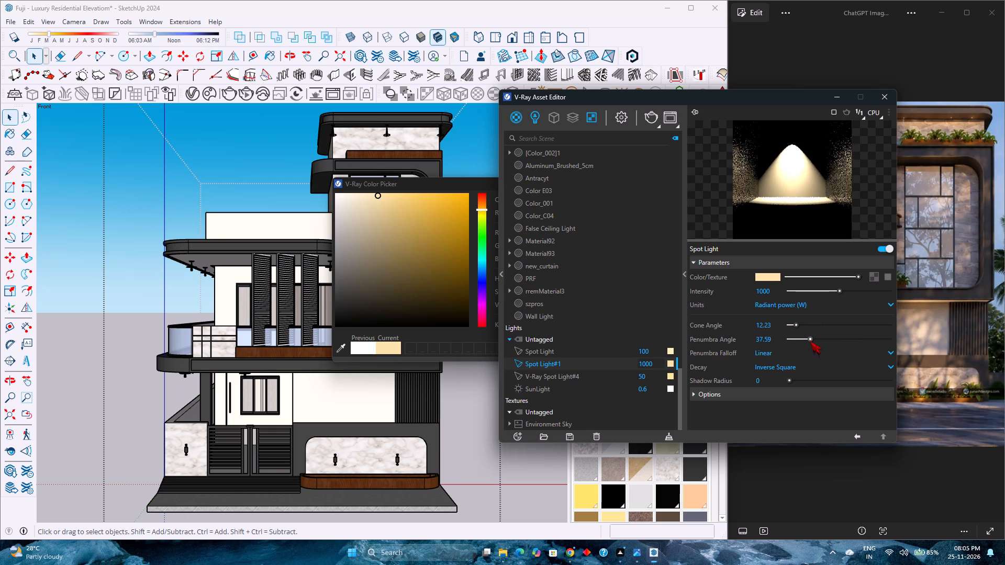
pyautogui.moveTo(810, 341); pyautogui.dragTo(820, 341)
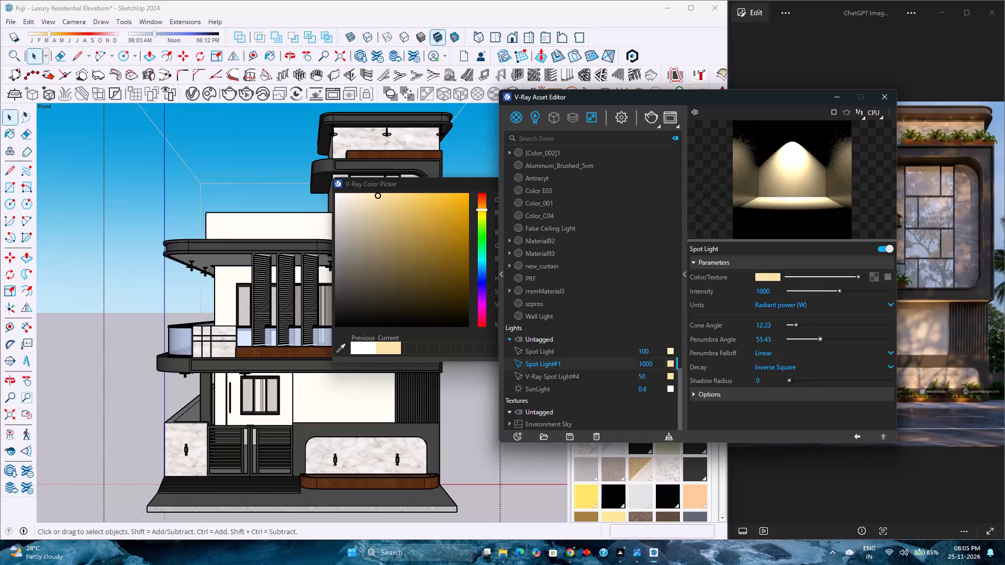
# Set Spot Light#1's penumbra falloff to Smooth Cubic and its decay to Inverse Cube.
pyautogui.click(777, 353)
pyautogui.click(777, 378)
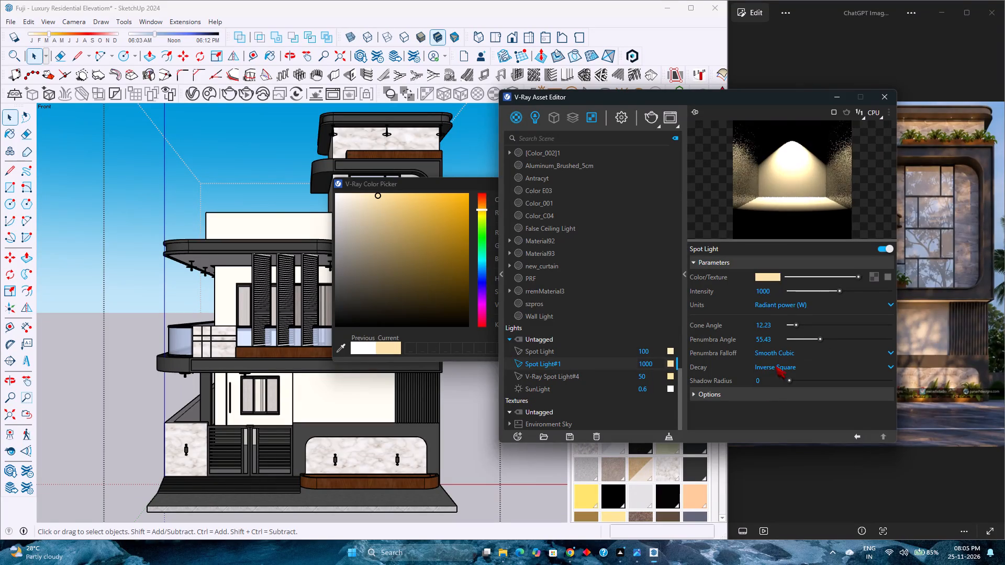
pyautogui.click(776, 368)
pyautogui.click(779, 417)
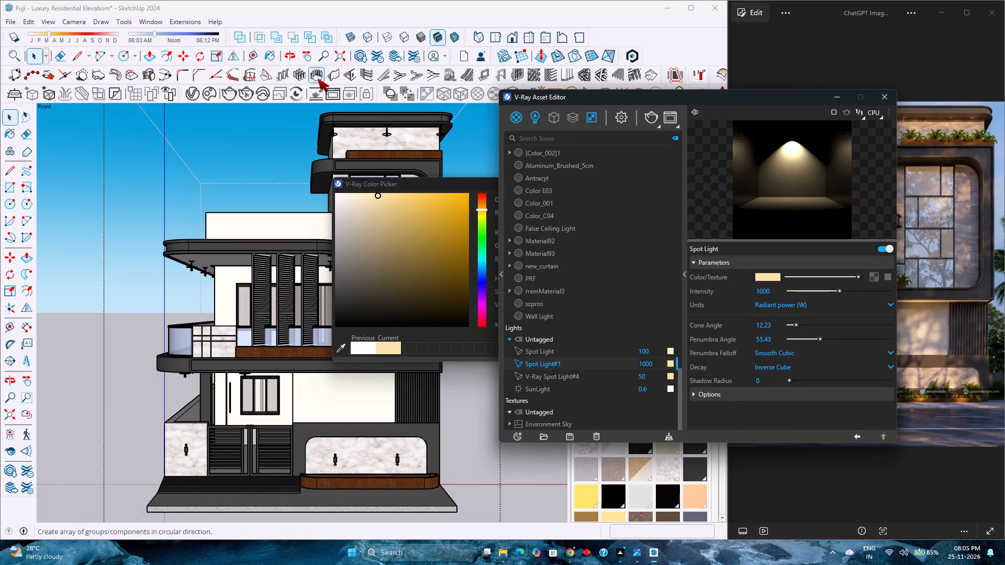
# Start an interactive V-Ray render of the house elevation.
pyautogui.click(246, 93)
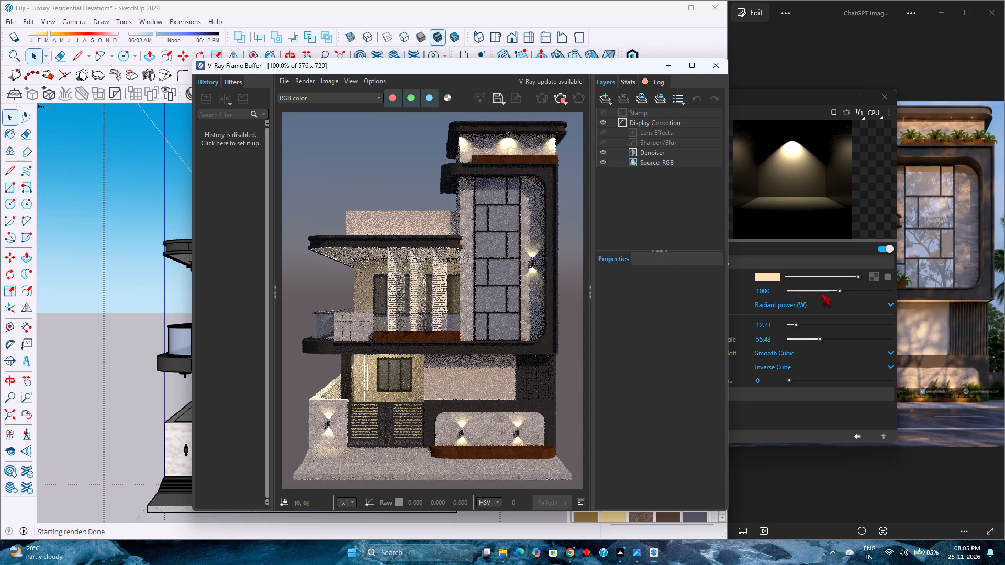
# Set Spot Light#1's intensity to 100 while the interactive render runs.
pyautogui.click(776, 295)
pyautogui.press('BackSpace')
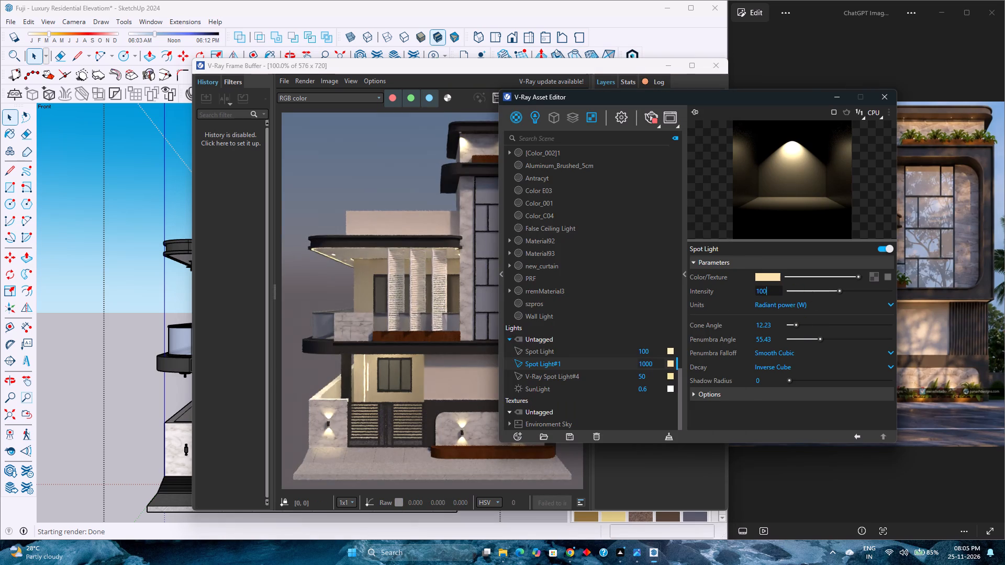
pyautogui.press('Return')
# Move the V-Ray Frame Buffer window aside so the whole render shows beside the spot light's parameters.
pyautogui.moveTo(449, 80); pyautogui.dragTo(401, 80)
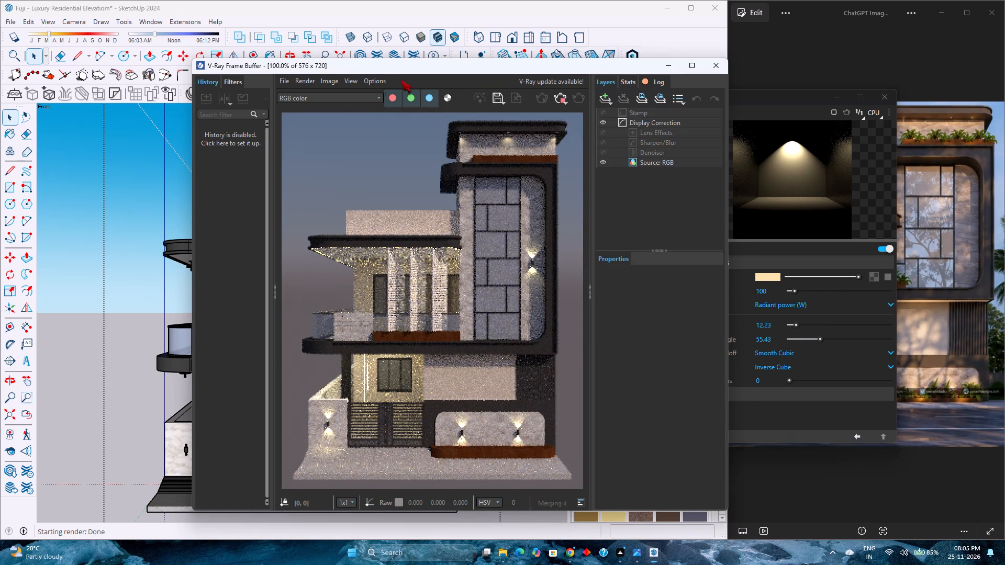
pyautogui.moveTo(401, 80); pyautogui.dragTo(345, 81)
pyautogui.click(519, 65)
pyautogui.moveTo(518, 66); pyautogui.dragTo(442, 65)
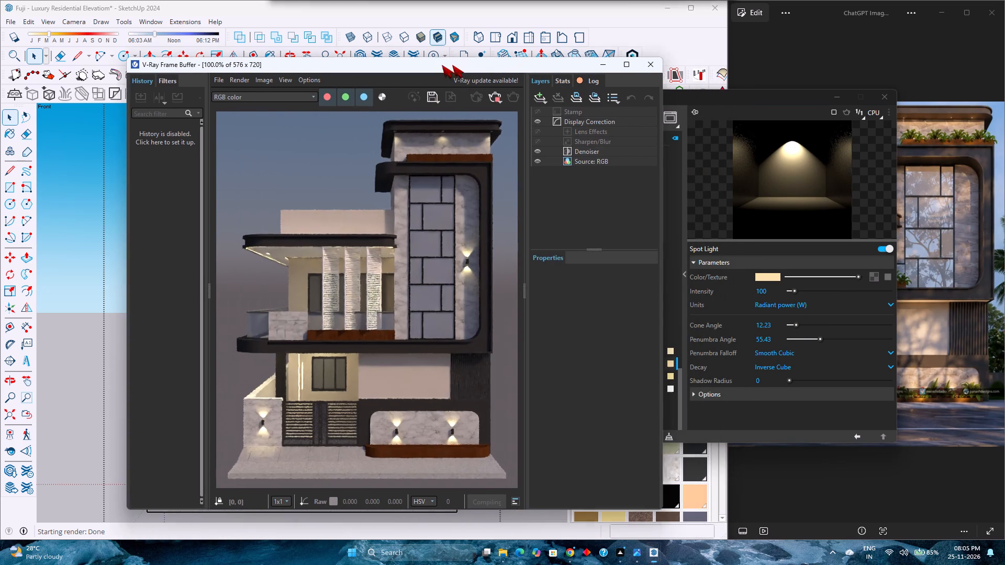
pyautogui.moveTo(442, 65); pyautogui.dragTo(387, 47)
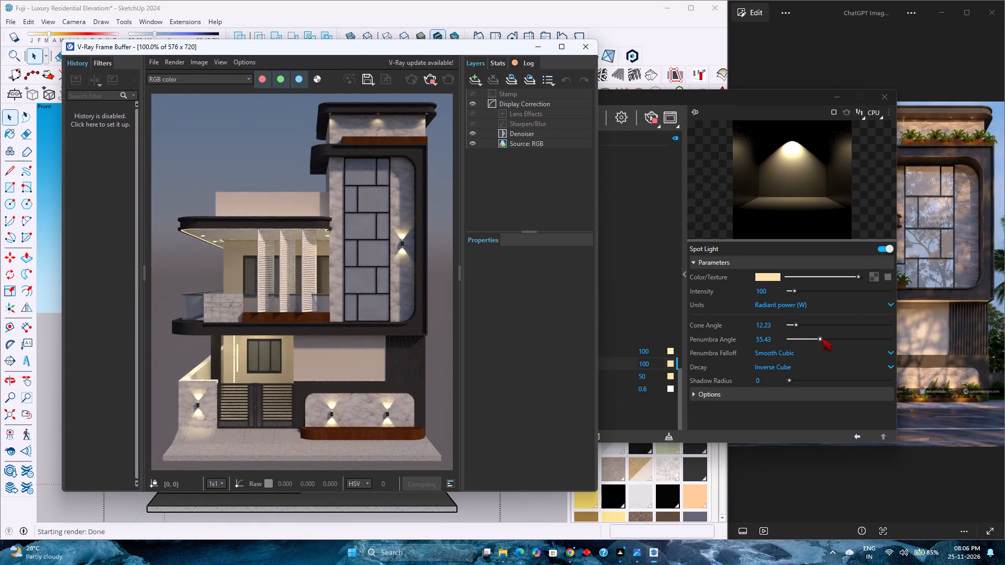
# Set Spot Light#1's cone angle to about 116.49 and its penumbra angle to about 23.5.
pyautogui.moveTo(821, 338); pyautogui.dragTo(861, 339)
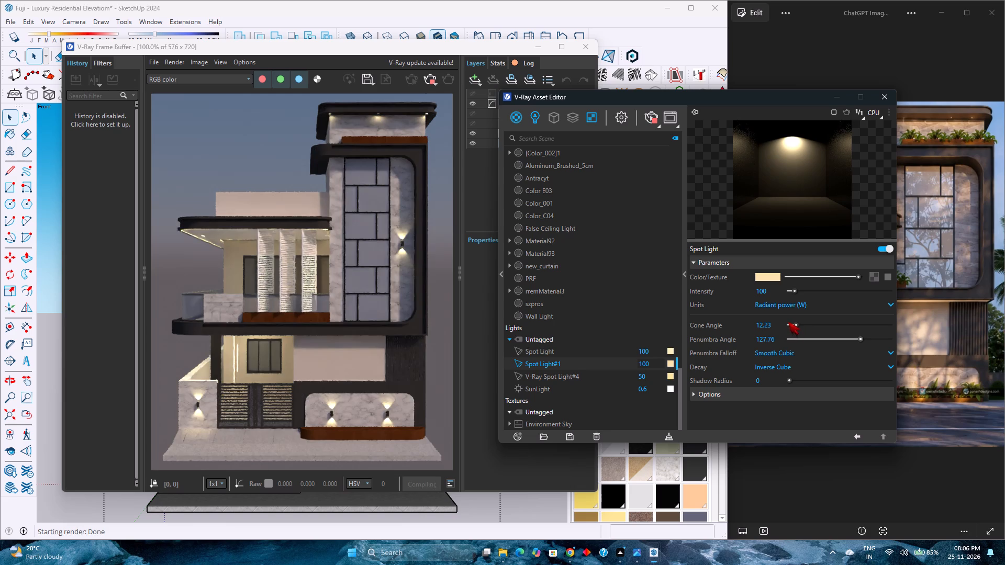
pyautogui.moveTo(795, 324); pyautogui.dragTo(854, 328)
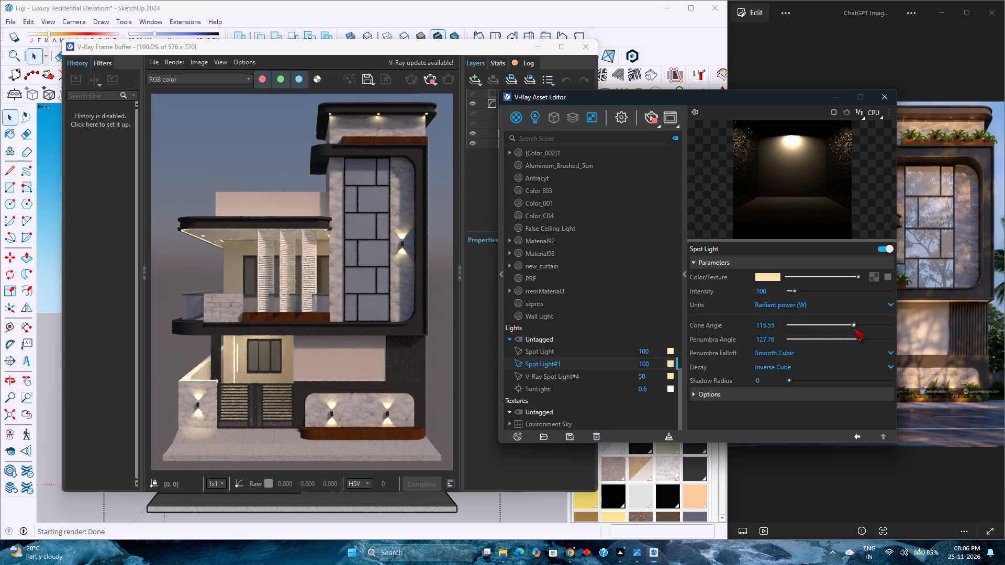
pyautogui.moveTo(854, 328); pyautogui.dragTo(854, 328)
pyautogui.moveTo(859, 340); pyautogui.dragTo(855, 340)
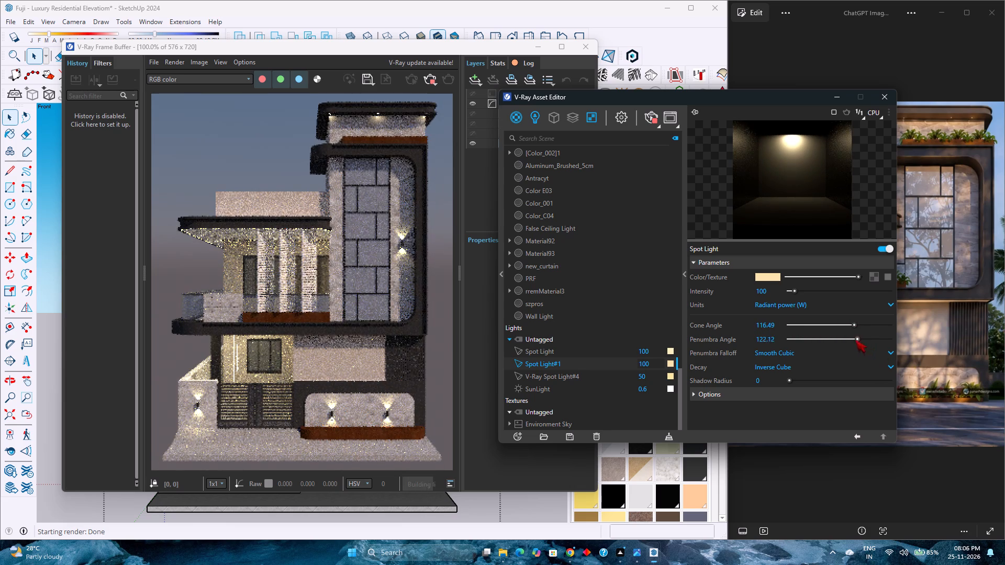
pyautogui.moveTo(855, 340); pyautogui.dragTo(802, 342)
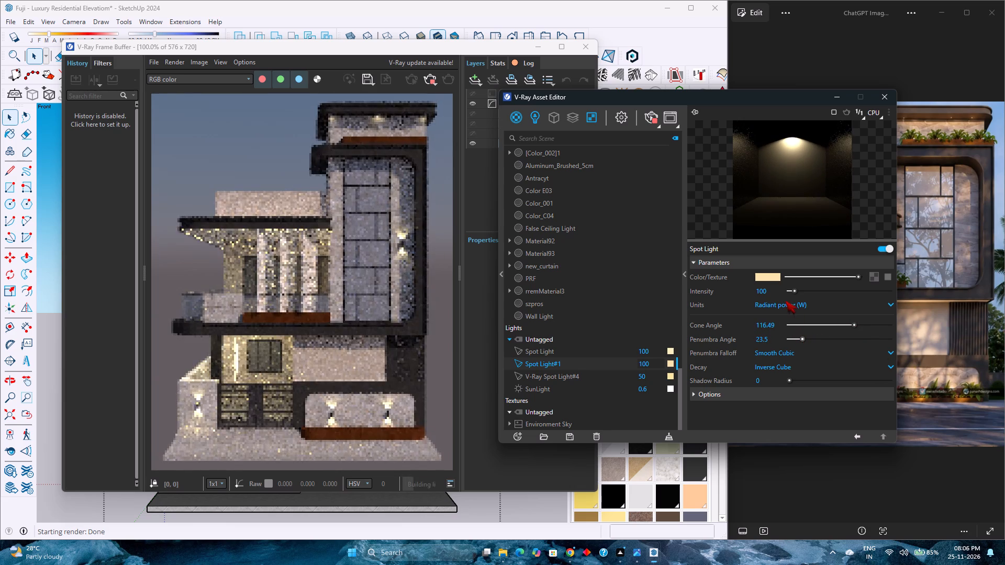
# Set Spot Light#1's intensity to 500.
pyautogui.click(776, 292)
pyautogui.press('BackSpace')
pyautogui.press('BackSpace')
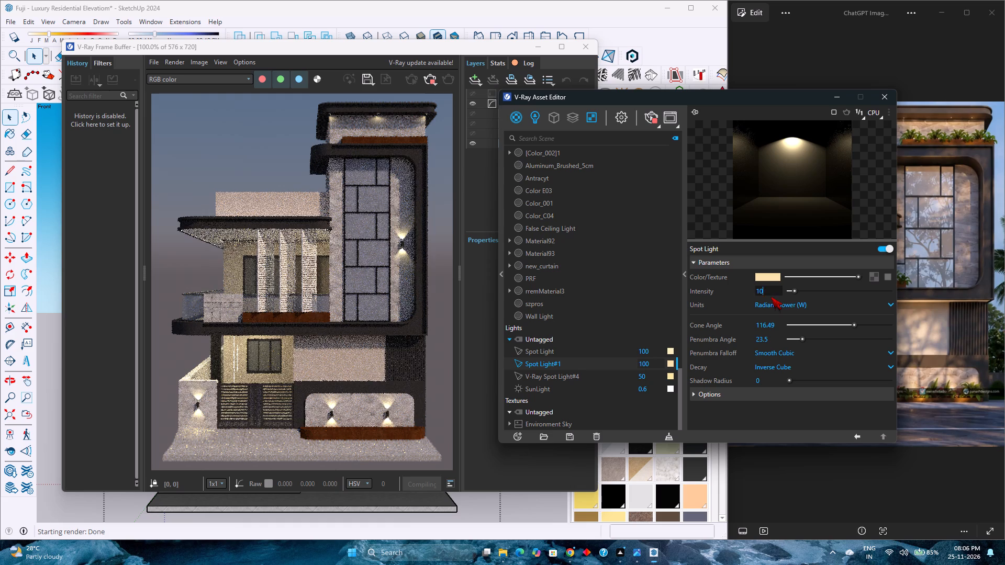
pyautogui.press('BackSpace')
pyautogui.press('5')
pyautogui.press('0')
pyautogui.press('0')
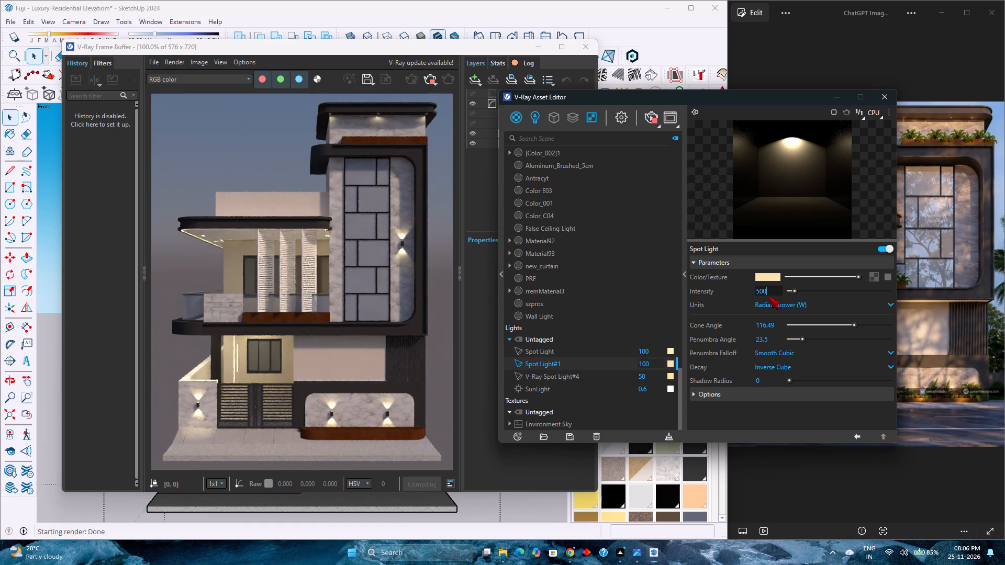
pyautogui.press('Return')
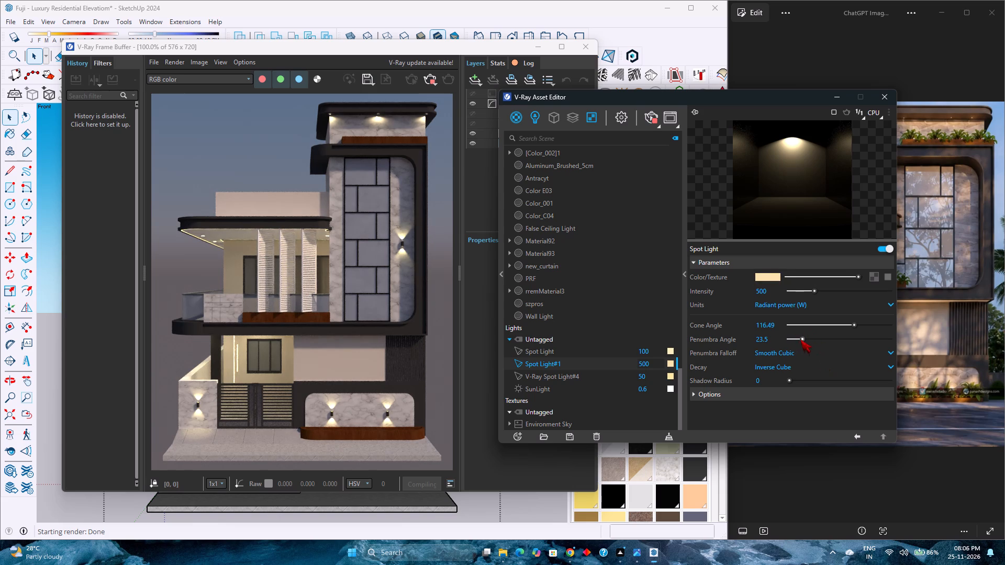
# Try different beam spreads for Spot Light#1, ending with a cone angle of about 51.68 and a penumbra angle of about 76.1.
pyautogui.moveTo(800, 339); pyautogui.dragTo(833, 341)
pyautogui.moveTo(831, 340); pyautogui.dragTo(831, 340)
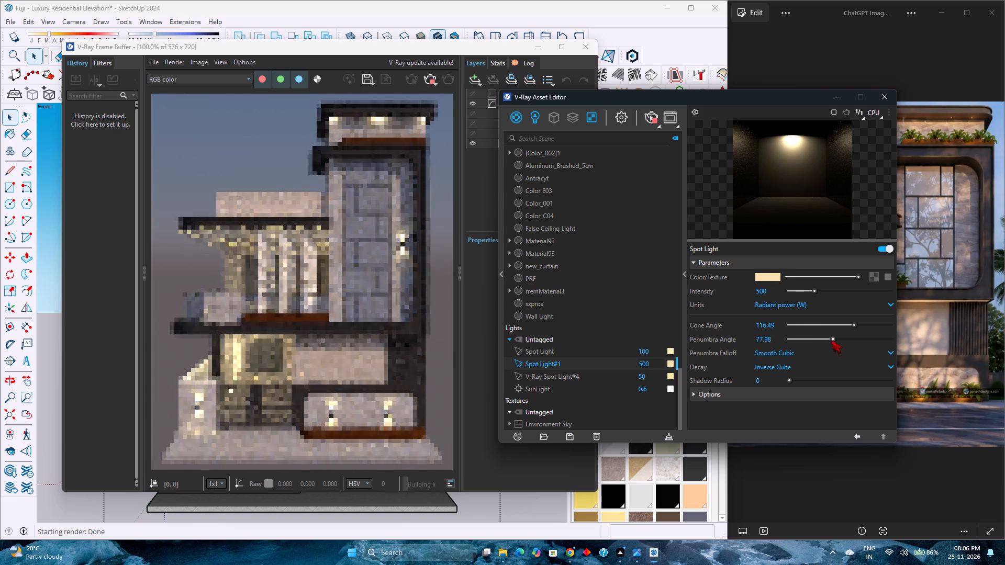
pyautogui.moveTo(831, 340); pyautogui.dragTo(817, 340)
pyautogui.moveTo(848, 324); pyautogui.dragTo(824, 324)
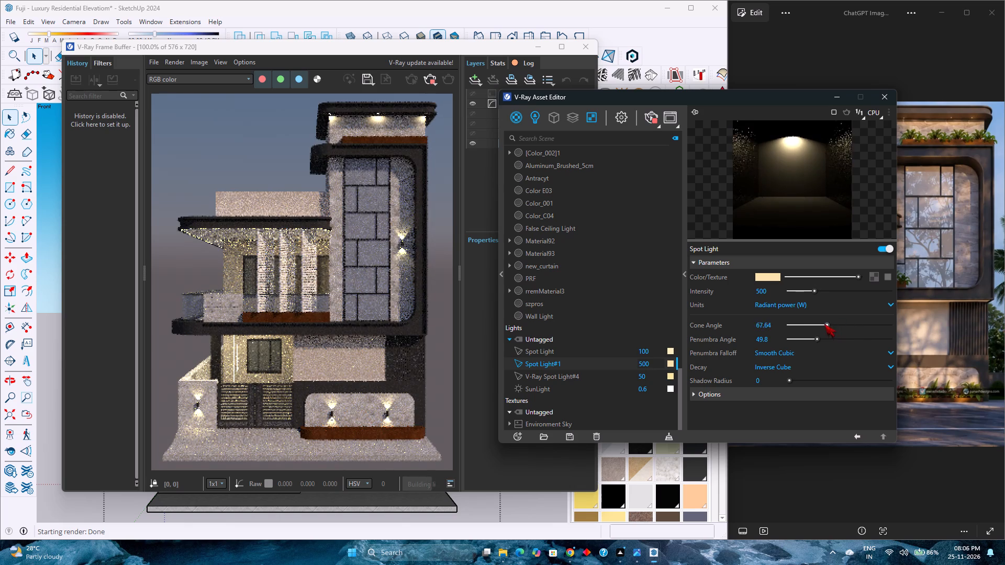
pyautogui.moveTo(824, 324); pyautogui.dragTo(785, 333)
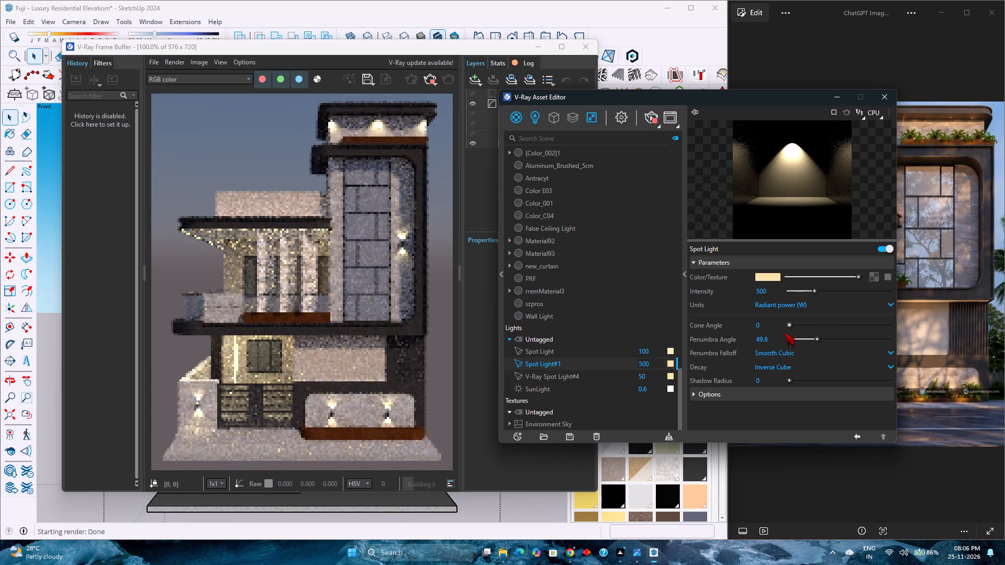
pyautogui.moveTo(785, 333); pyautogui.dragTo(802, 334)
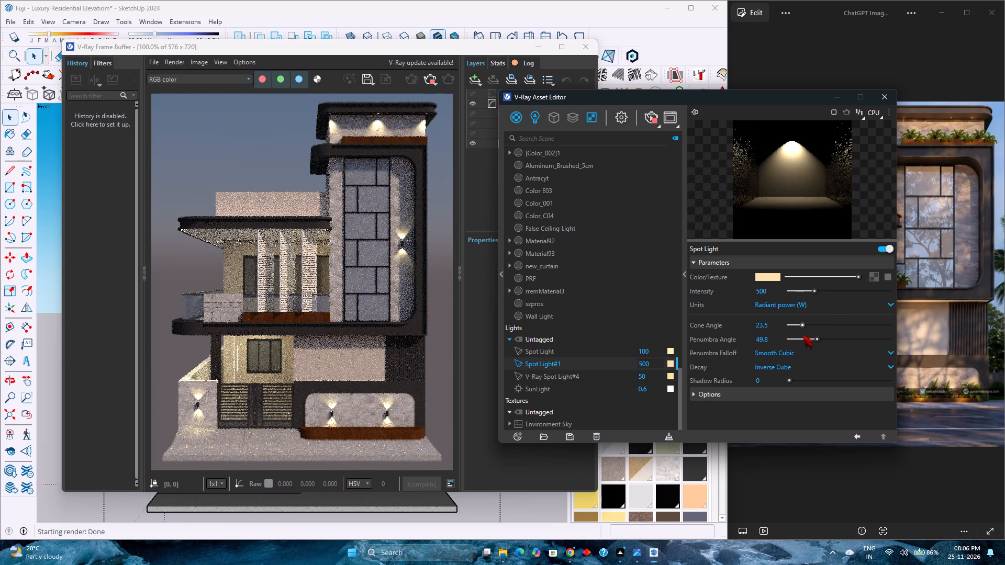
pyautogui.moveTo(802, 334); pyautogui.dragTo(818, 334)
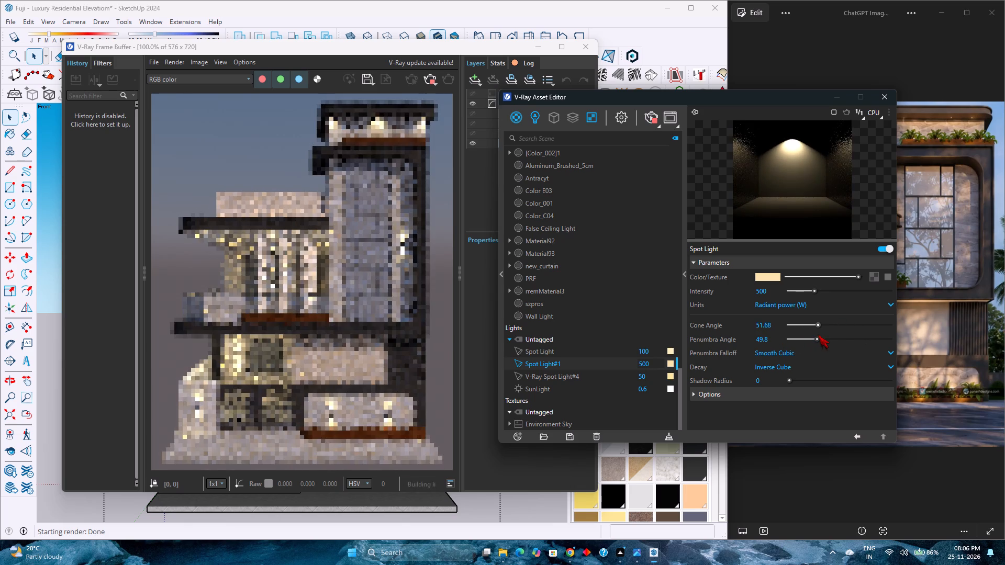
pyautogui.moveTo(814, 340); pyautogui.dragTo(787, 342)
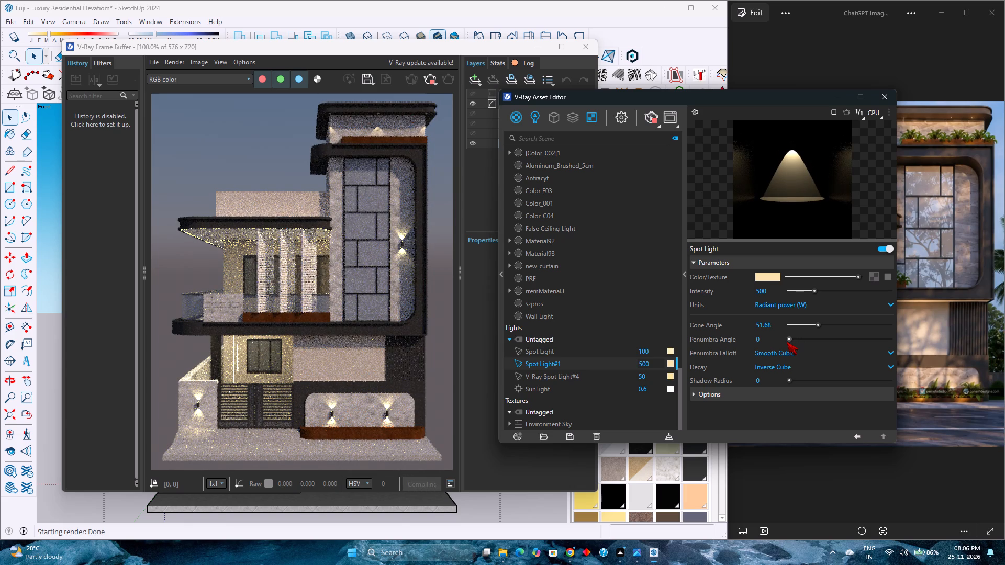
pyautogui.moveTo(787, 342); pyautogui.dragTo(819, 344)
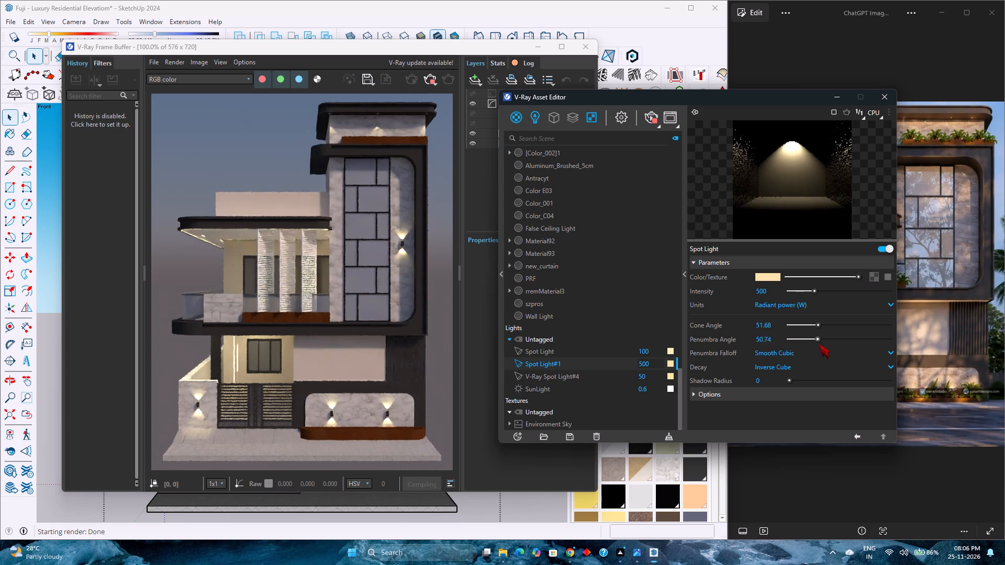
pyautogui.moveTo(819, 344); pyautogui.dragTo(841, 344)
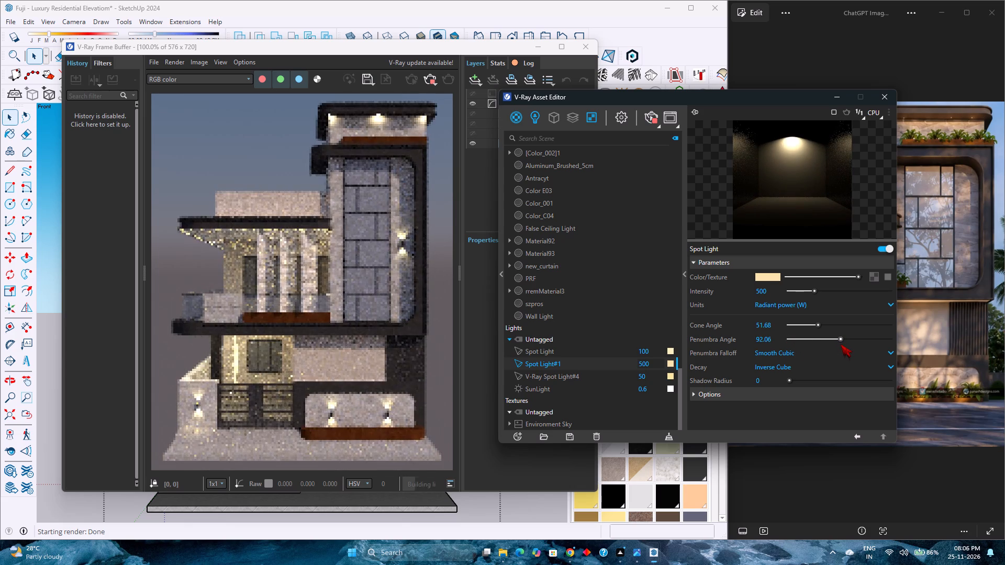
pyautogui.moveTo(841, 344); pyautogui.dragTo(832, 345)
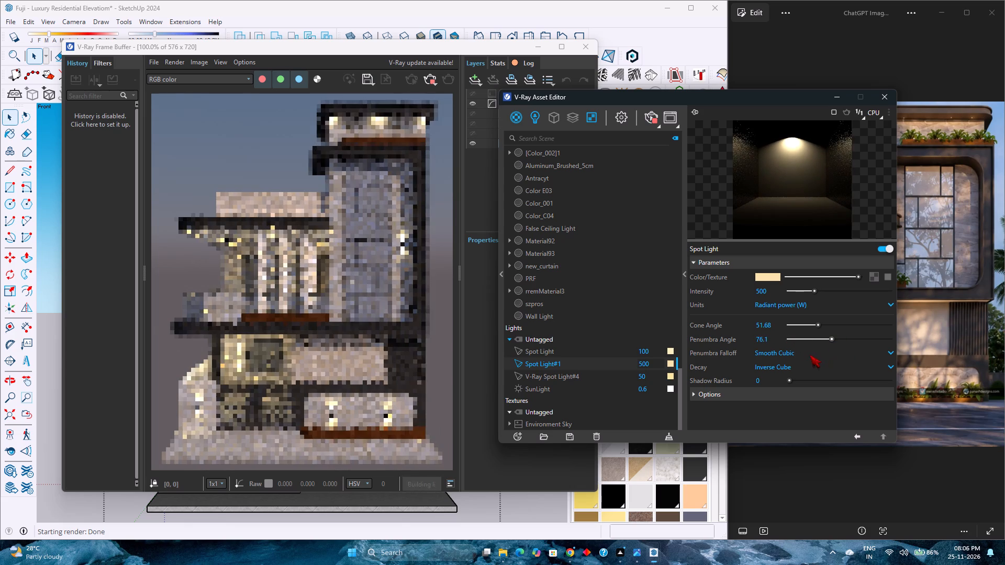
# Set Spot Light#1's penumbra falloff to Linear and its decay to Inverse Square.
pyautogui.click(810, 355)
pyautogui.click(808, 368)
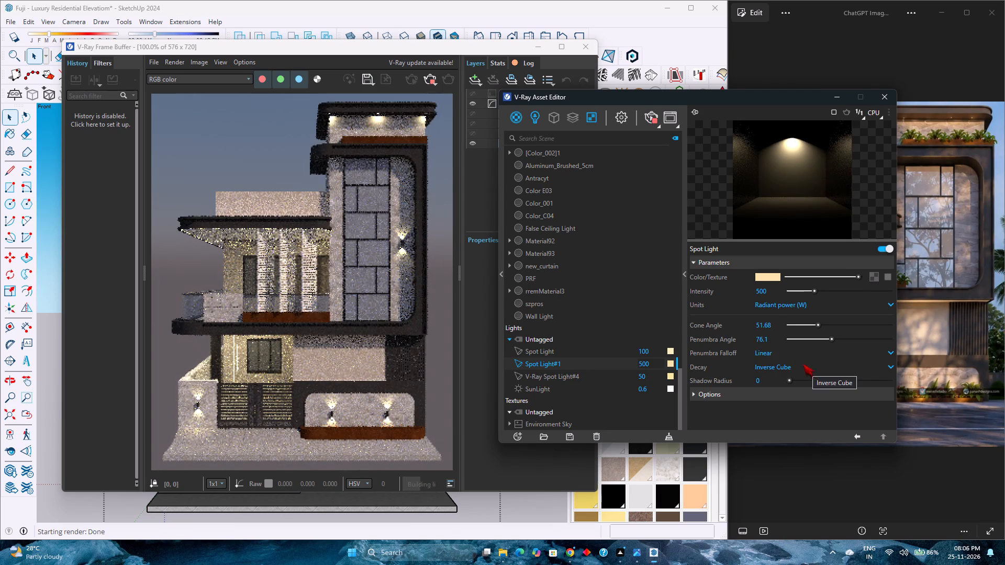
pyautogui.click(788, 365)
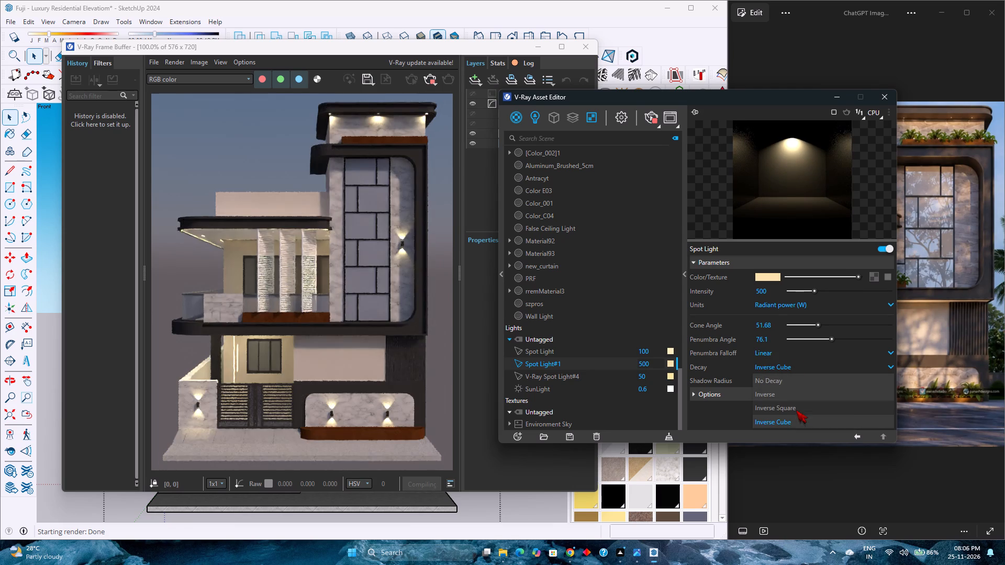
pyautogui.click(795, 406)
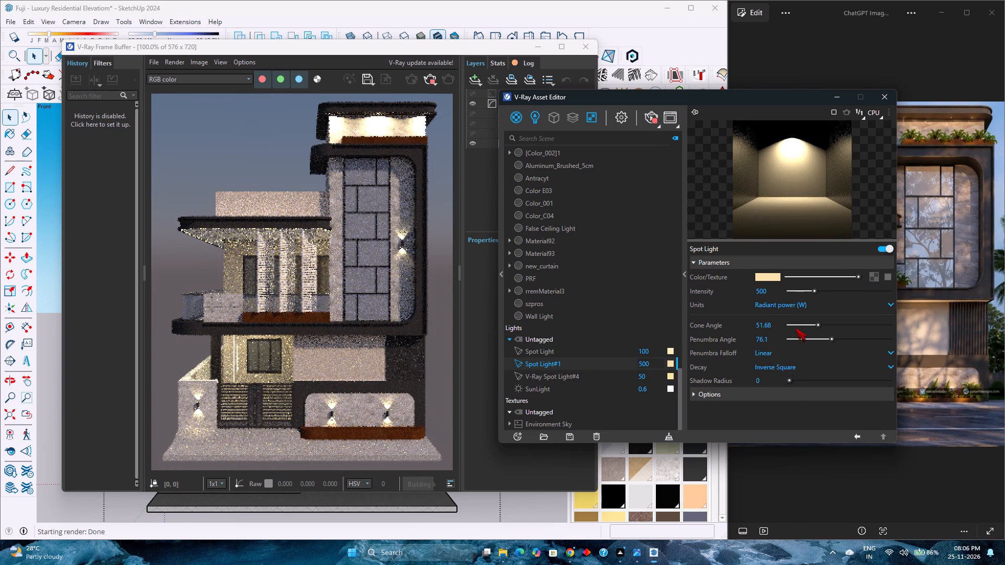
# Reduce Spot Light#1's cone angle to 0 and set its penumbra angle to about 31.95.
pyautogui.moveTo(802, 324); pyautogui.dragTo(795, 325)
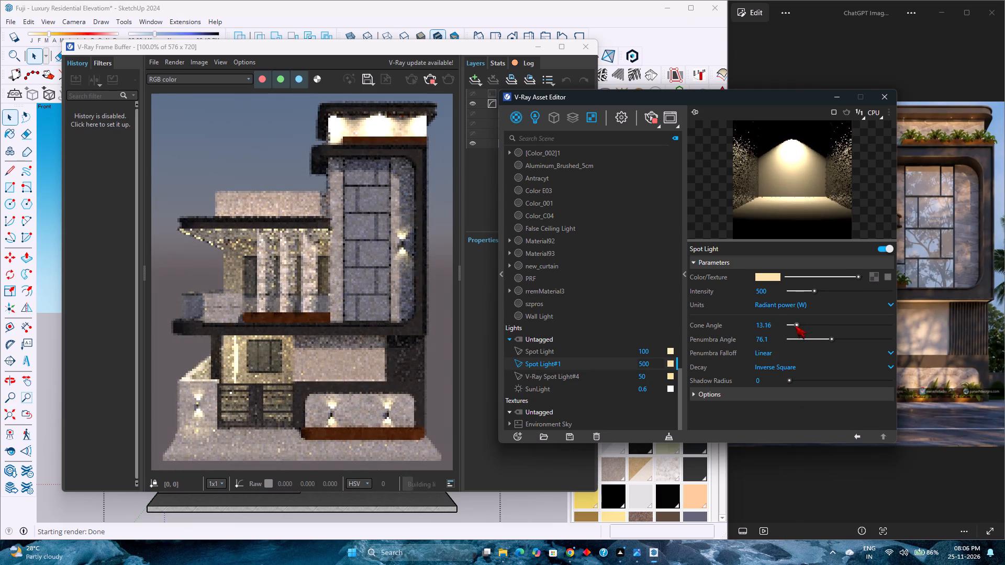
pyautogui.moveTo(795, 325); pyautogui.dragTo(780, 334)
pyautogui.click(811, 338)
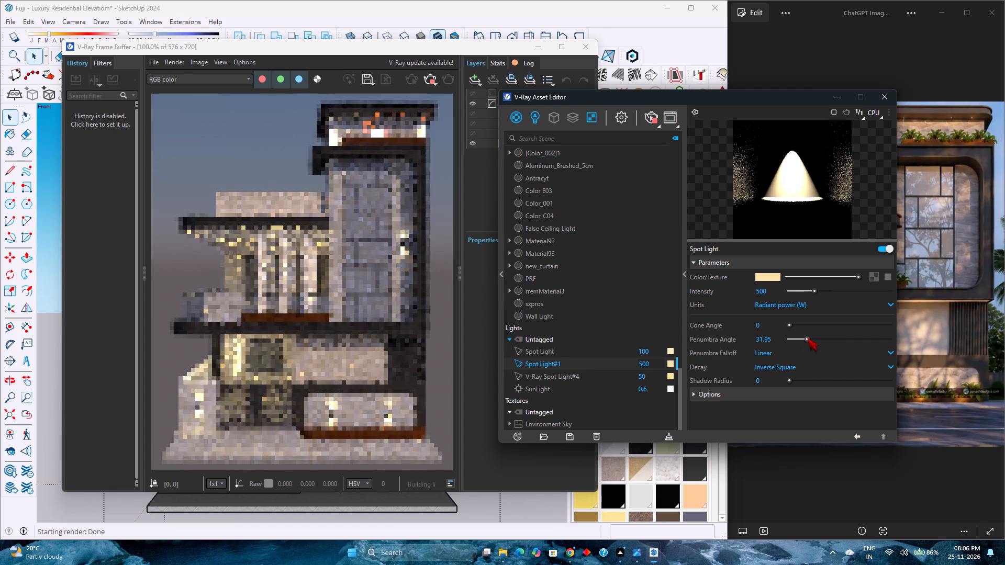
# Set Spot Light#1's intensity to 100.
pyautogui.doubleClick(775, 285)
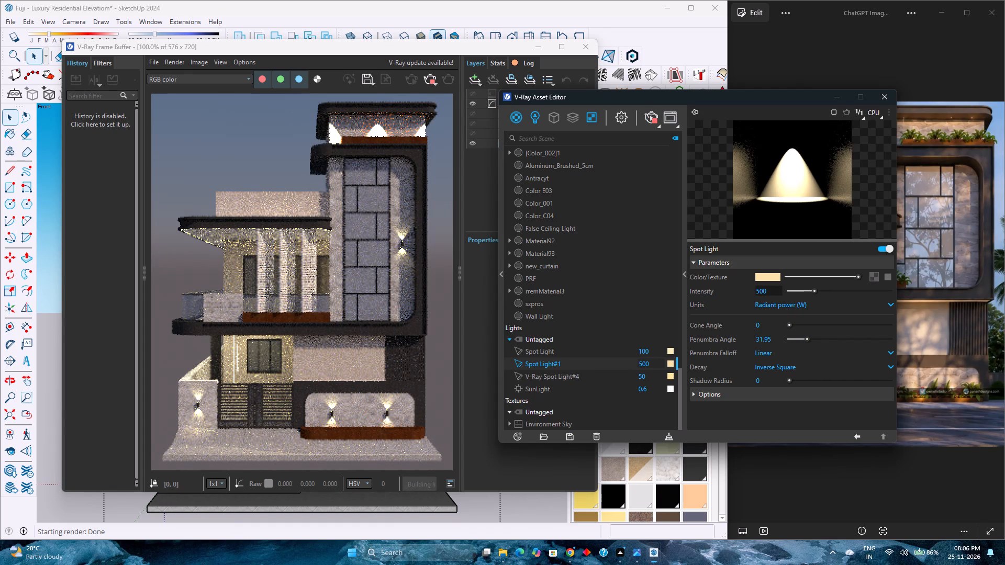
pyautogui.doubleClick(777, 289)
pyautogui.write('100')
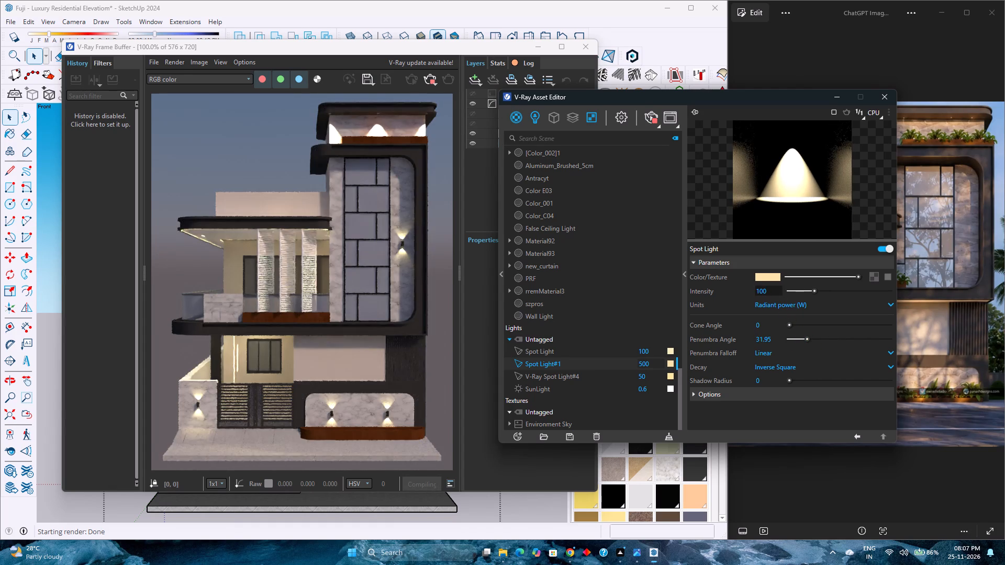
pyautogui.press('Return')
# Widen Spot Light#1's cone angle in stages to about 105.21 and reduce its penumbra angle to about 29.13.
pyautogui.moveTo(791, 323); pyautogui.dragTo(800, 323)
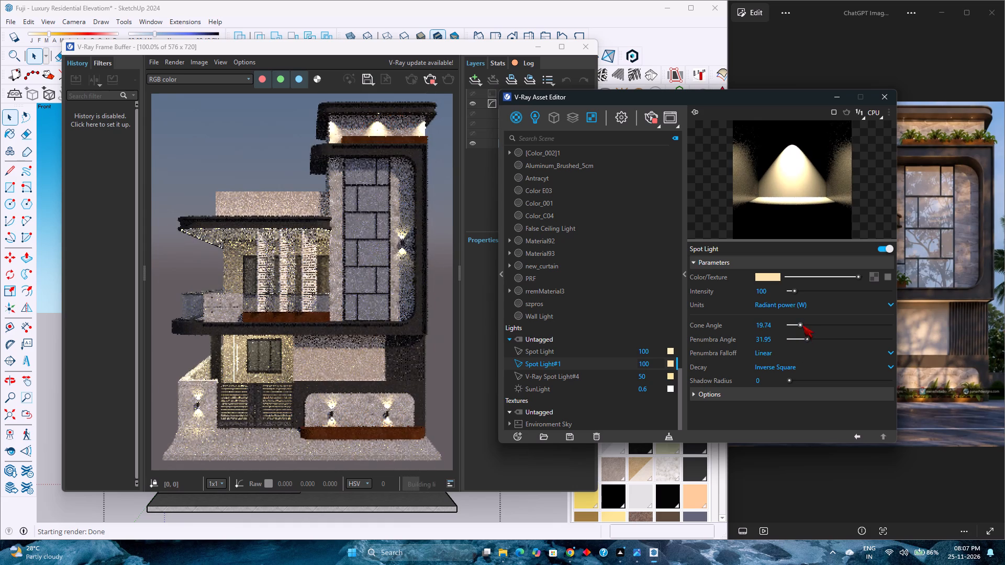
pyautogui.moveTo(802, 325); pyautogui.dragTo(821, 326)
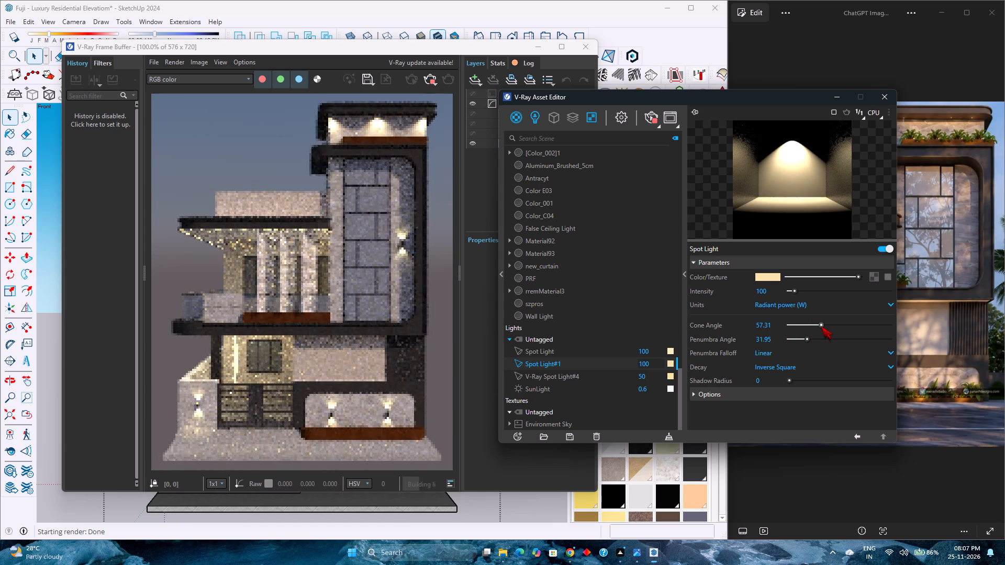
pyautogui.moveTo(821, 326); pyautogui.dragTo(831, 326)
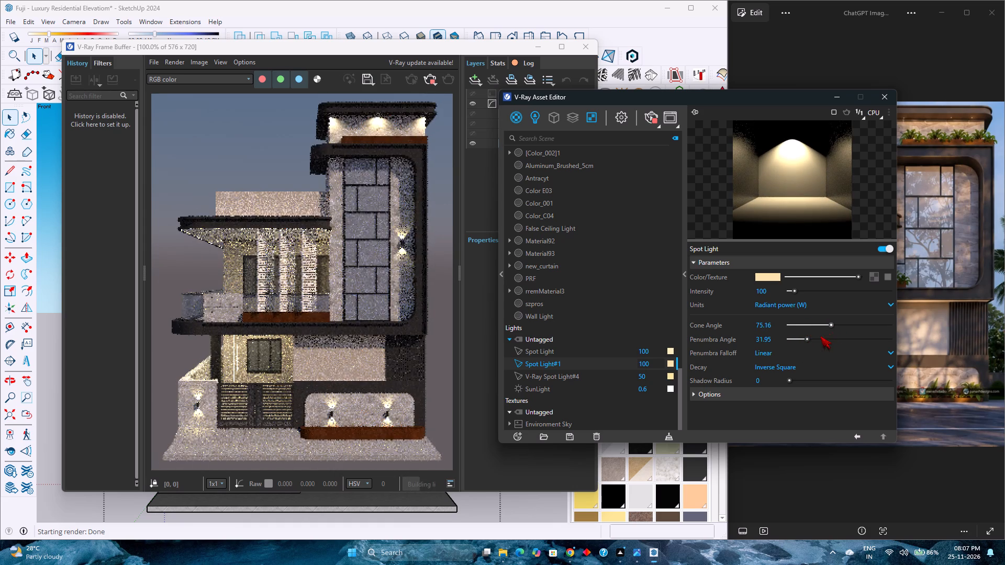
pyautogui.click(807, 338)
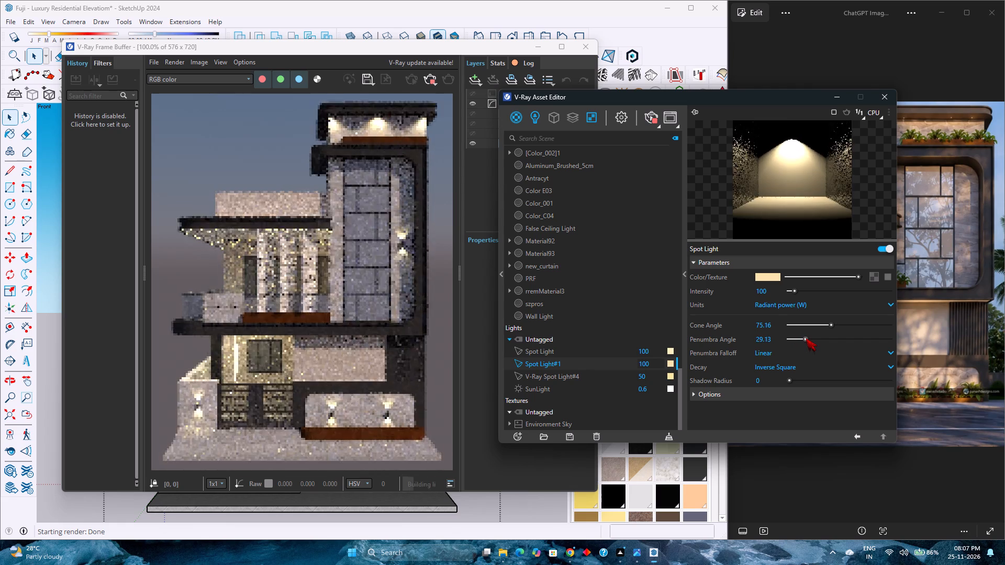
pyautogui.moveTo(831, 324); pyautogui.dragTo(846, 326)
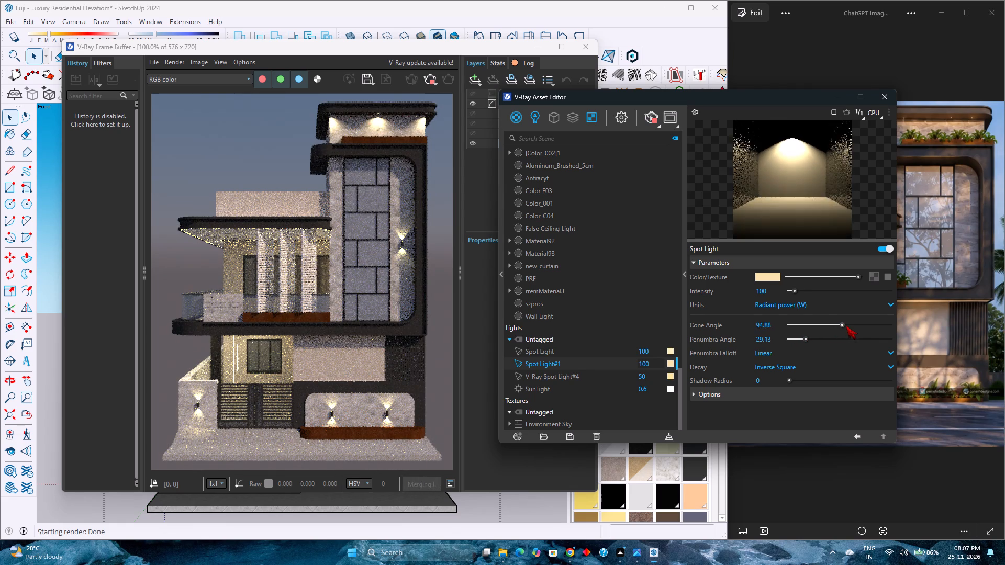
pyautogui.moveTo(846, 326); pyautogui.dragTo(848, 324)
# Set Spot Light#1's intensity to 50 and reduce its penumbra angle to about 22.56.
pyautogui.doubleClick(774, 291)
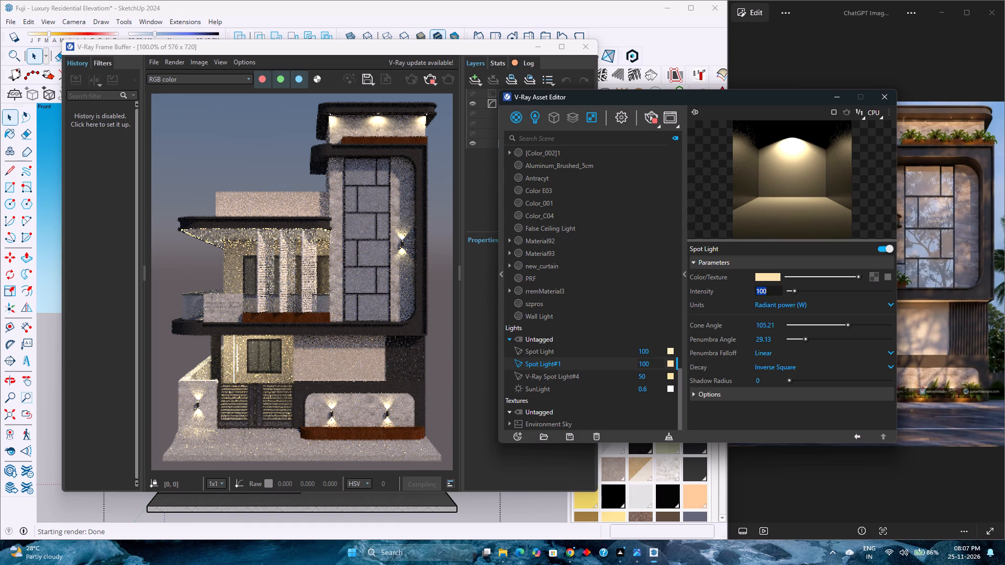
pyautogui.press('5')
pyautogui.press('0')
pyautogui.press('Return')
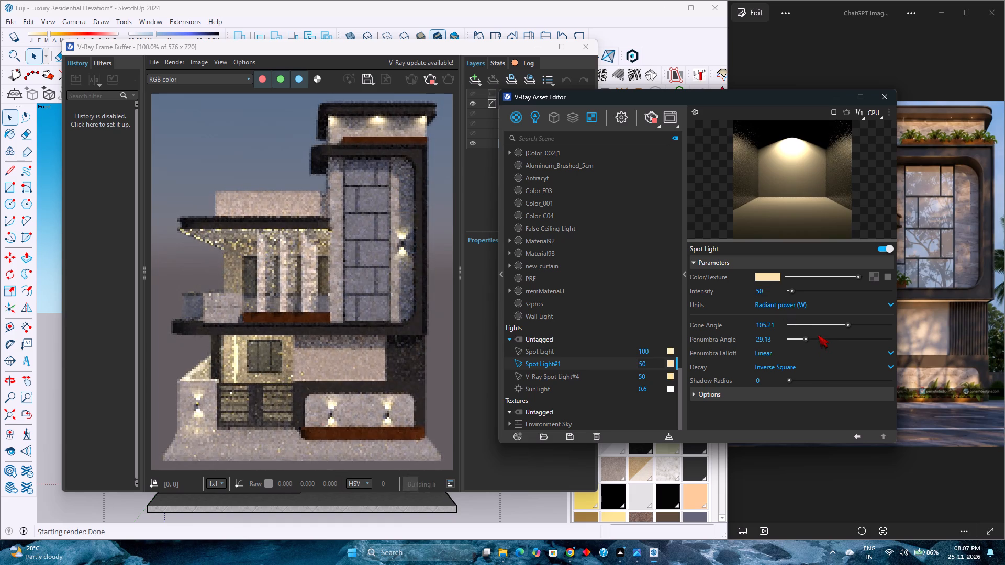
pyautogui.click(802, 337)
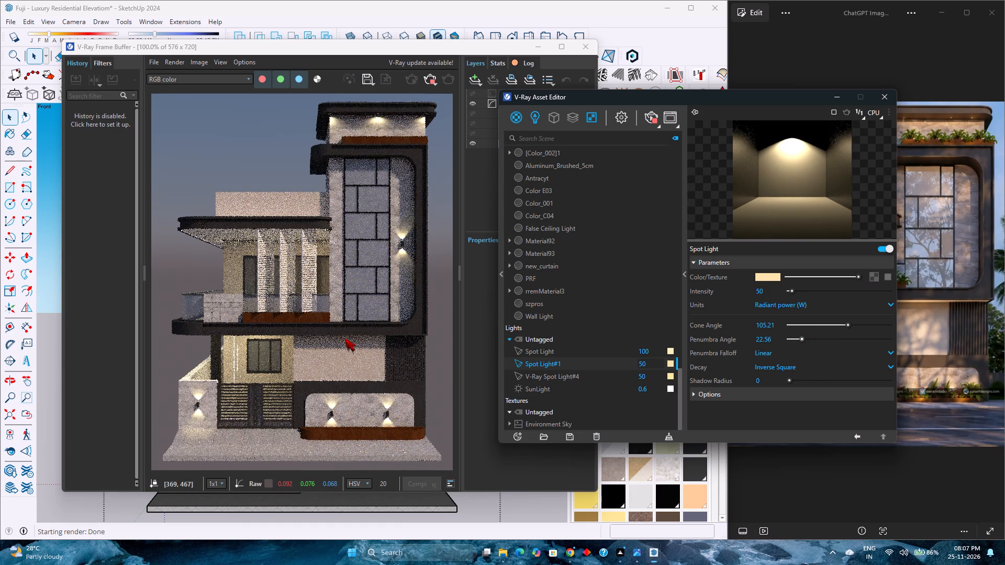
# Inspect the updated render up close and clear the V-Ray windows off the model, closing the Color Picker.
pyautogui.click(836, 97)
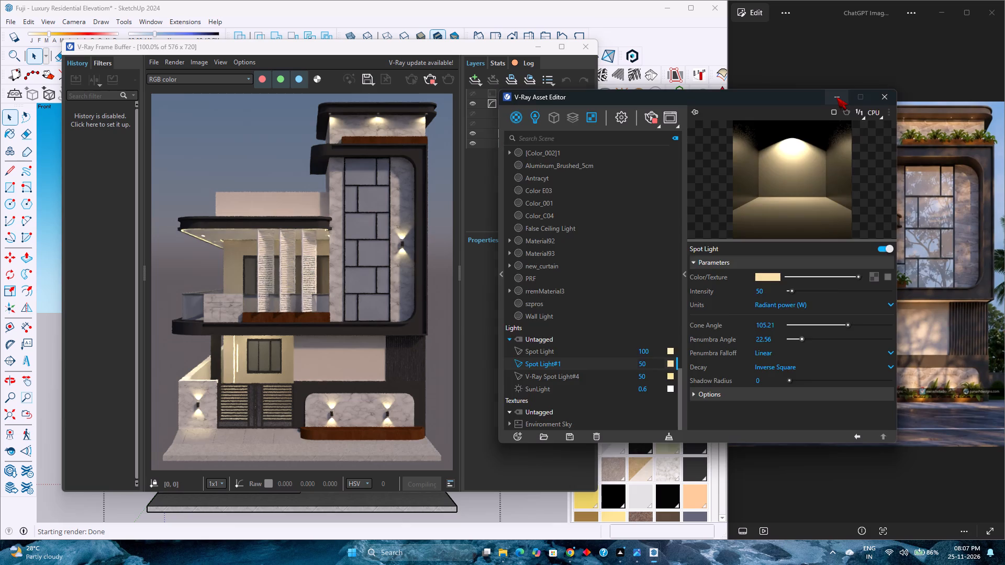
pyautogui.scroll(-2, 347, 286)
pyautogui.scroll(3, 342, 310)
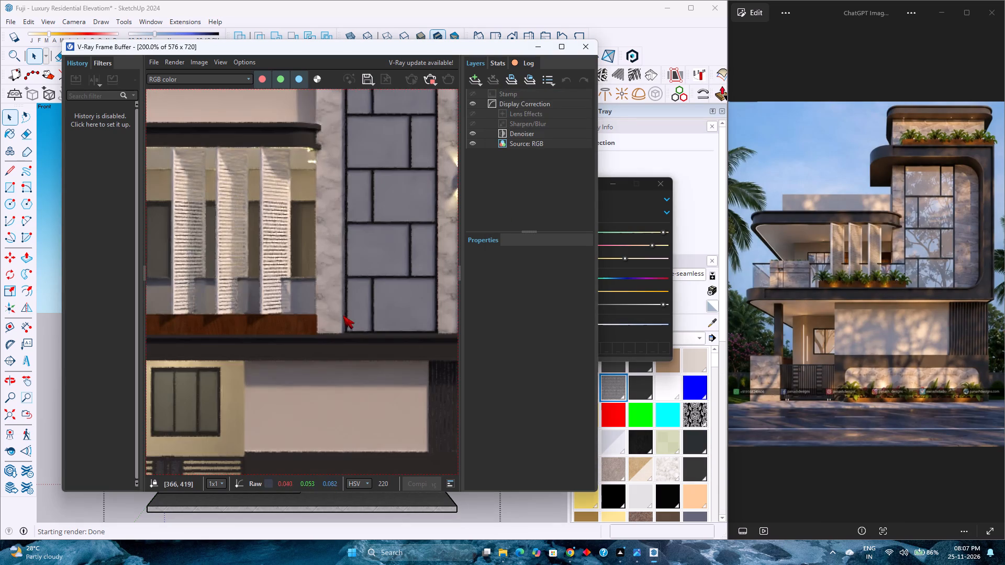
pyautogui.scroll(-2, 343, 315)
pyautogui.scroll(1, 343, 316)
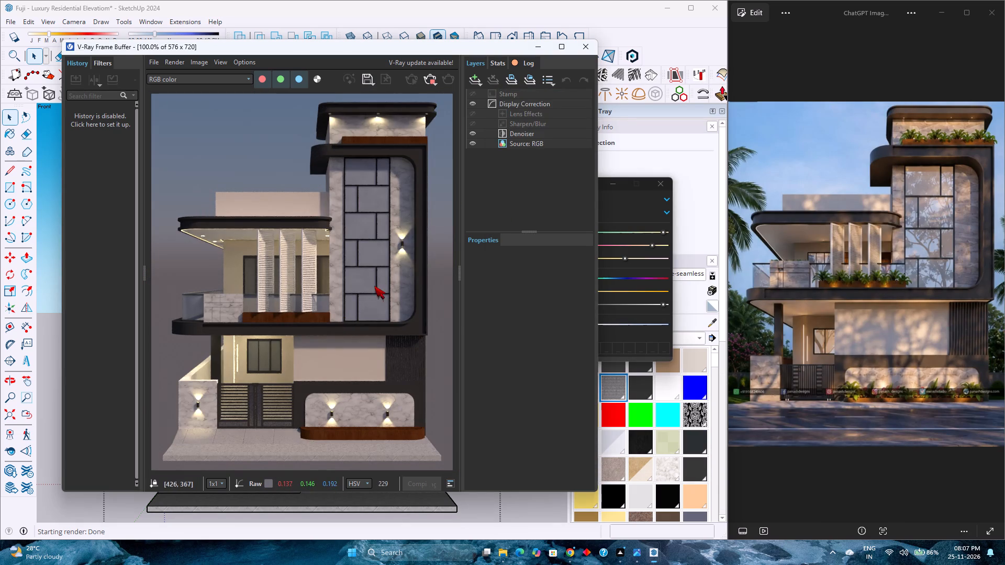
pyautogui.click(542, 45)
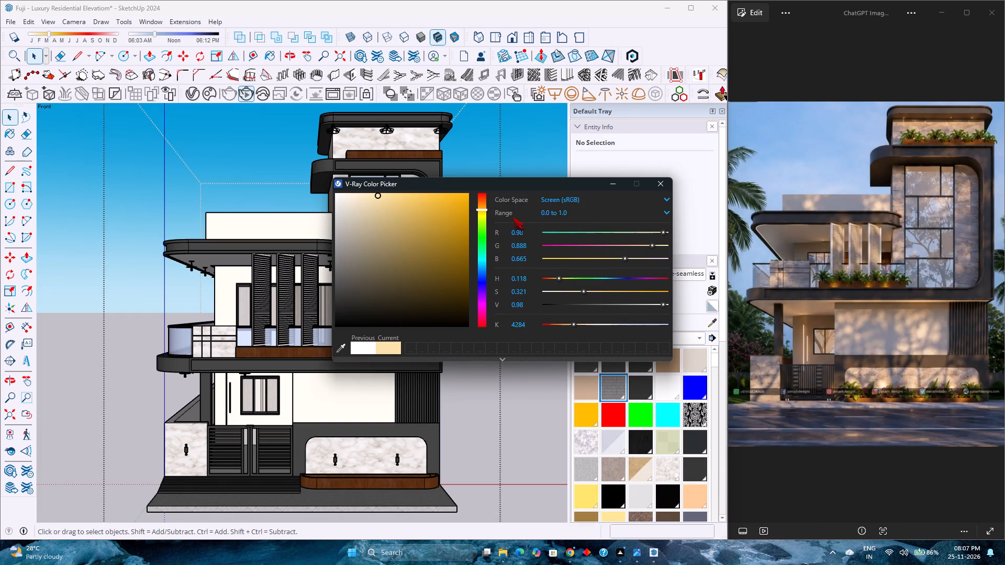
pyautogui.click(657, 184)
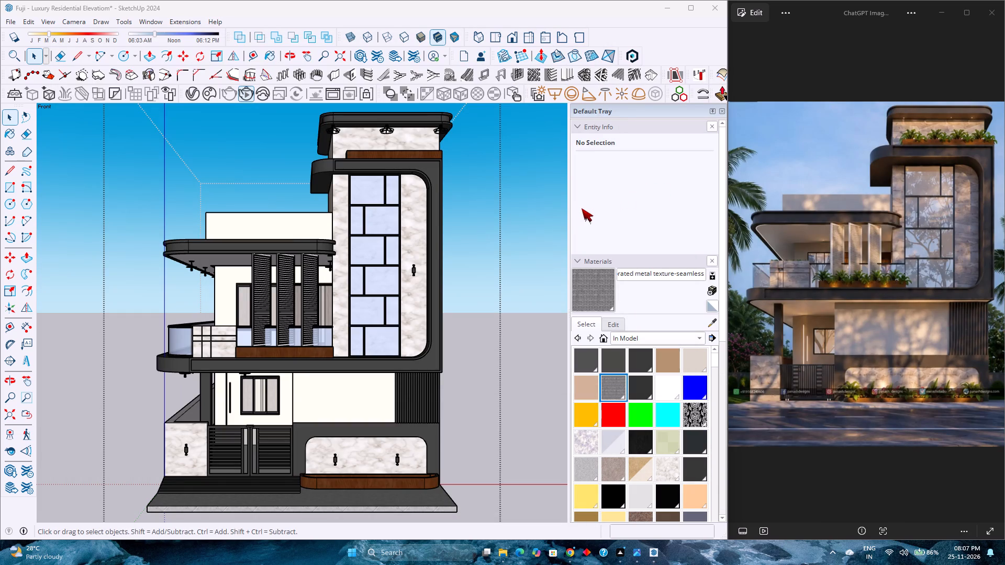
# Save the elevation model.
pyautogui.hotkey('ctrl', 's')
pyautogui.scroll(-4, 305, 295)
pyautogui.scroll(3, 305, 296)
pyautogui.scroll(-4, 305, 296)
pyautogui.scroll(3, 305, 296)
pyautogui.scroll(-3, 305, 296)
pyautogui.scroll(3, 305, 296)
pyautogui.scroll(-3, 305, 296)
pyautogui.scroll(1, 305, 296)
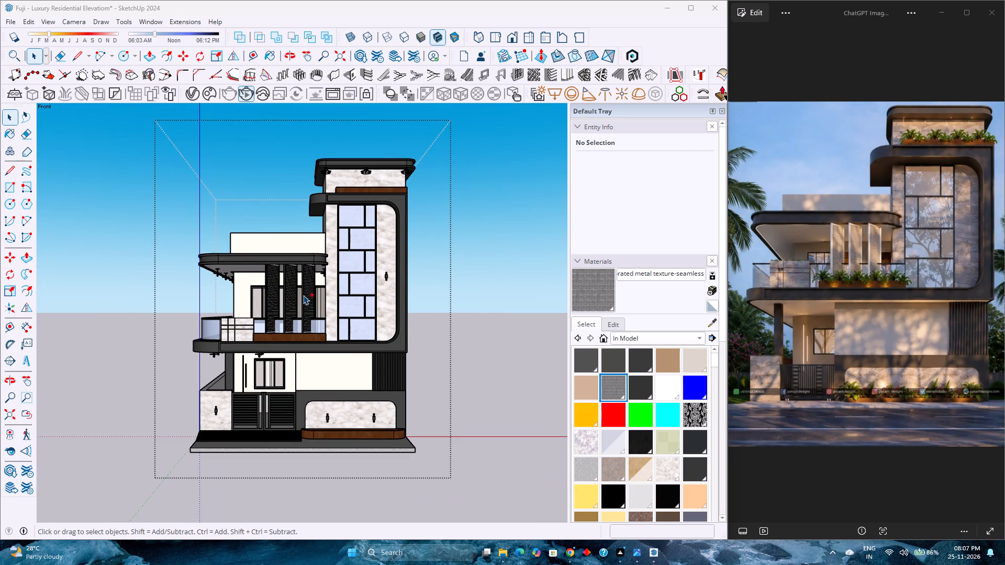
pyautogui.hotkey('ctrl', 's')
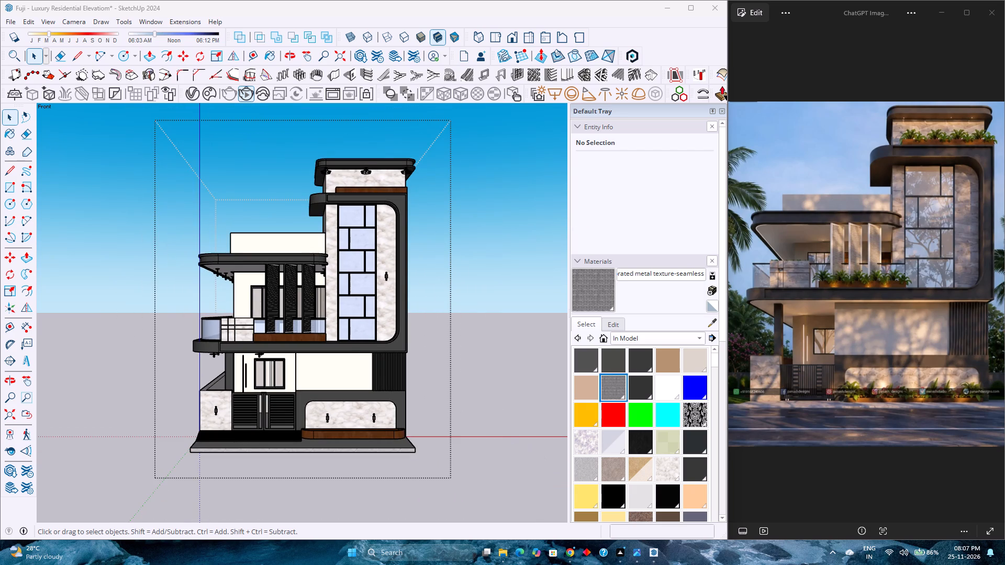
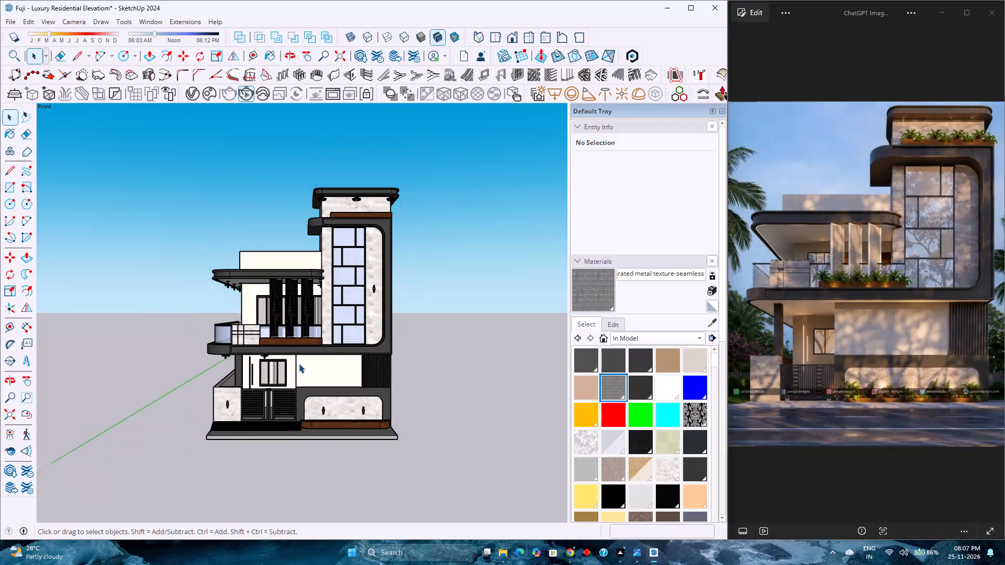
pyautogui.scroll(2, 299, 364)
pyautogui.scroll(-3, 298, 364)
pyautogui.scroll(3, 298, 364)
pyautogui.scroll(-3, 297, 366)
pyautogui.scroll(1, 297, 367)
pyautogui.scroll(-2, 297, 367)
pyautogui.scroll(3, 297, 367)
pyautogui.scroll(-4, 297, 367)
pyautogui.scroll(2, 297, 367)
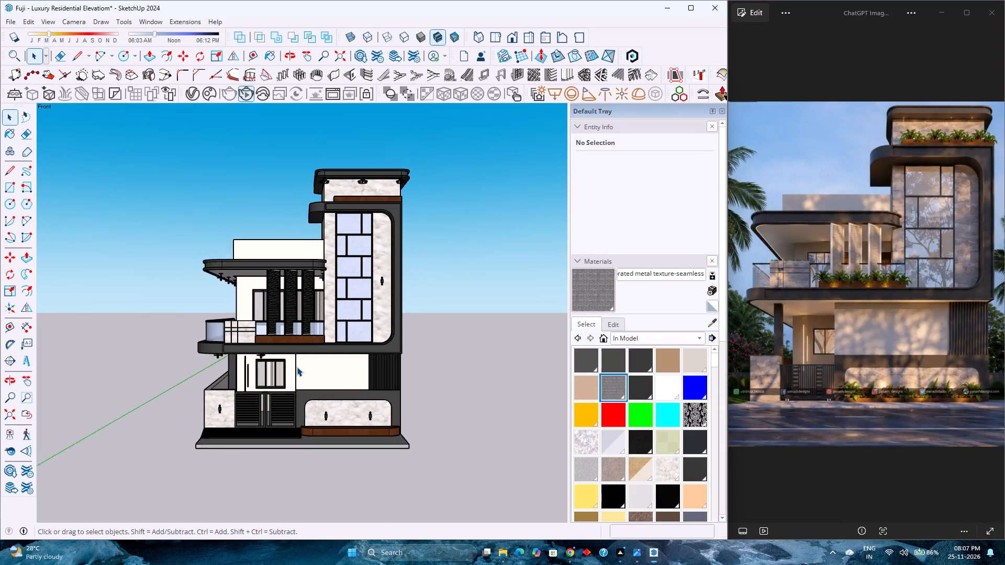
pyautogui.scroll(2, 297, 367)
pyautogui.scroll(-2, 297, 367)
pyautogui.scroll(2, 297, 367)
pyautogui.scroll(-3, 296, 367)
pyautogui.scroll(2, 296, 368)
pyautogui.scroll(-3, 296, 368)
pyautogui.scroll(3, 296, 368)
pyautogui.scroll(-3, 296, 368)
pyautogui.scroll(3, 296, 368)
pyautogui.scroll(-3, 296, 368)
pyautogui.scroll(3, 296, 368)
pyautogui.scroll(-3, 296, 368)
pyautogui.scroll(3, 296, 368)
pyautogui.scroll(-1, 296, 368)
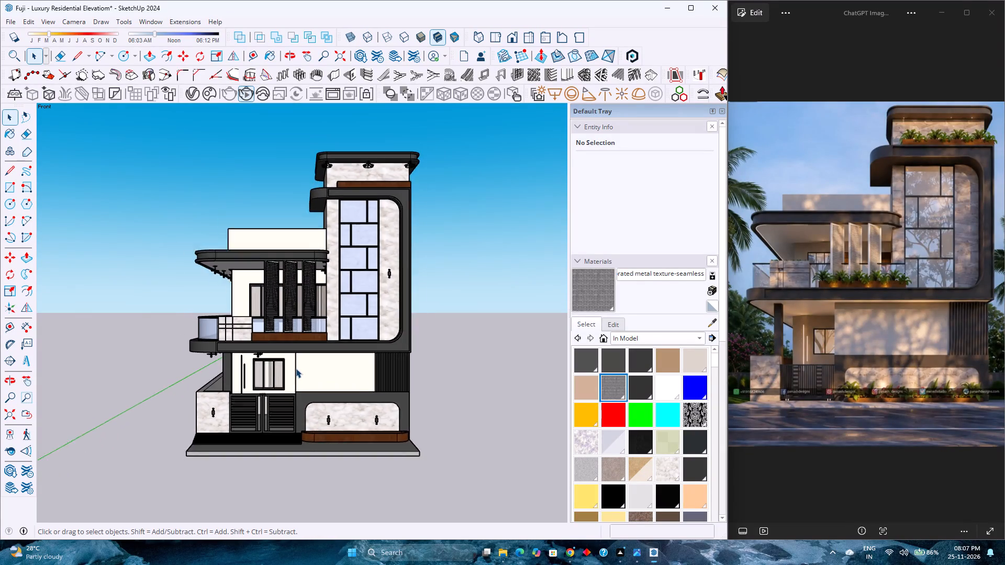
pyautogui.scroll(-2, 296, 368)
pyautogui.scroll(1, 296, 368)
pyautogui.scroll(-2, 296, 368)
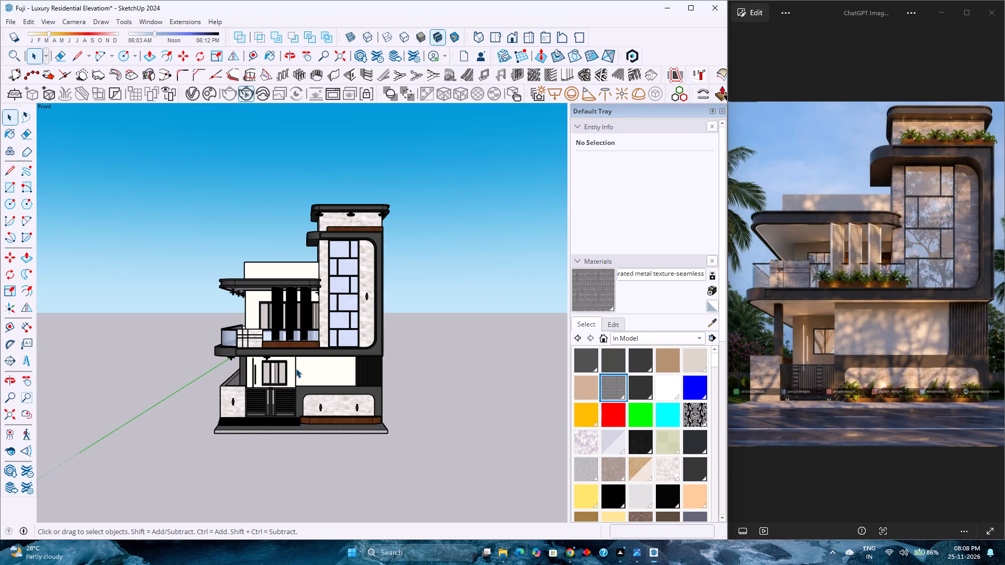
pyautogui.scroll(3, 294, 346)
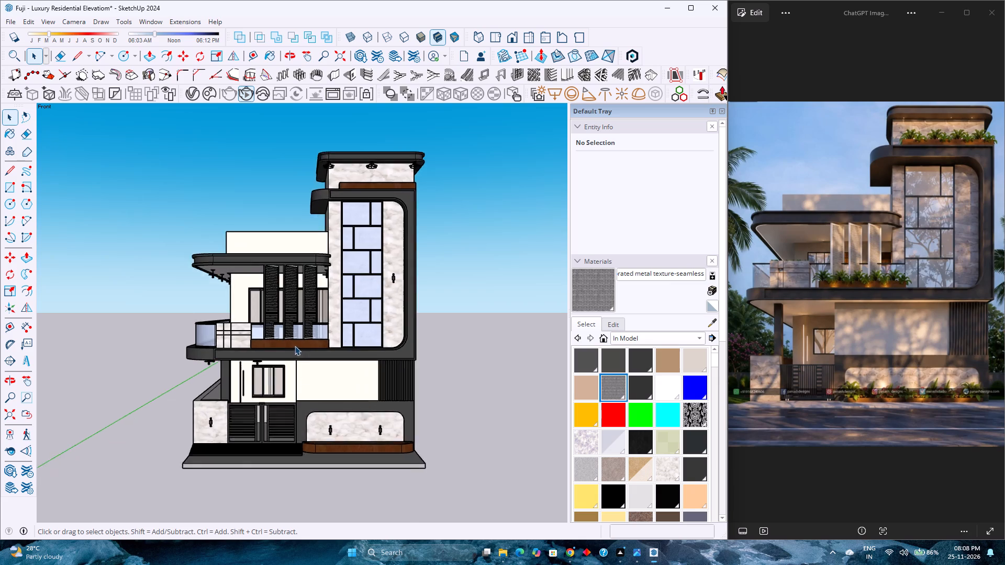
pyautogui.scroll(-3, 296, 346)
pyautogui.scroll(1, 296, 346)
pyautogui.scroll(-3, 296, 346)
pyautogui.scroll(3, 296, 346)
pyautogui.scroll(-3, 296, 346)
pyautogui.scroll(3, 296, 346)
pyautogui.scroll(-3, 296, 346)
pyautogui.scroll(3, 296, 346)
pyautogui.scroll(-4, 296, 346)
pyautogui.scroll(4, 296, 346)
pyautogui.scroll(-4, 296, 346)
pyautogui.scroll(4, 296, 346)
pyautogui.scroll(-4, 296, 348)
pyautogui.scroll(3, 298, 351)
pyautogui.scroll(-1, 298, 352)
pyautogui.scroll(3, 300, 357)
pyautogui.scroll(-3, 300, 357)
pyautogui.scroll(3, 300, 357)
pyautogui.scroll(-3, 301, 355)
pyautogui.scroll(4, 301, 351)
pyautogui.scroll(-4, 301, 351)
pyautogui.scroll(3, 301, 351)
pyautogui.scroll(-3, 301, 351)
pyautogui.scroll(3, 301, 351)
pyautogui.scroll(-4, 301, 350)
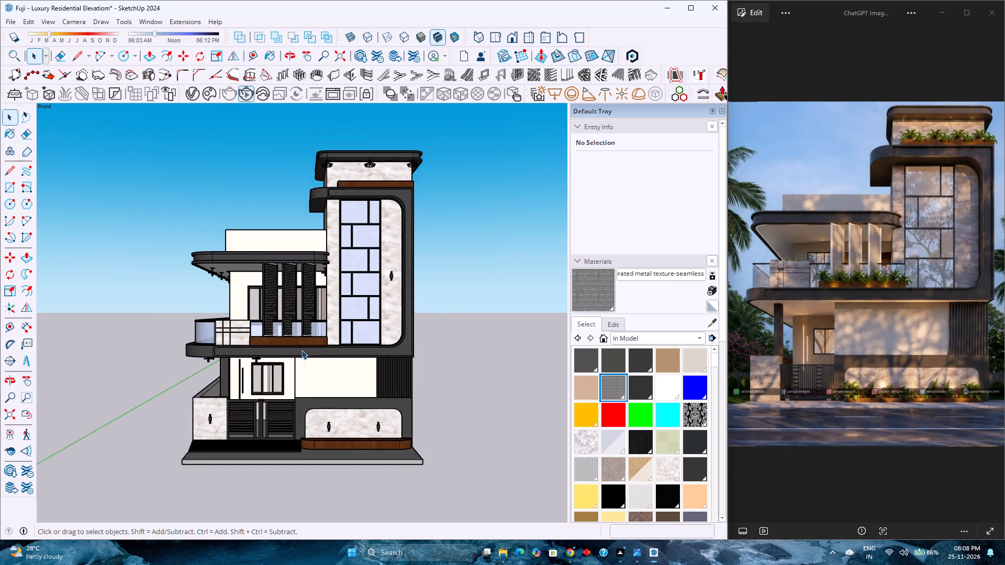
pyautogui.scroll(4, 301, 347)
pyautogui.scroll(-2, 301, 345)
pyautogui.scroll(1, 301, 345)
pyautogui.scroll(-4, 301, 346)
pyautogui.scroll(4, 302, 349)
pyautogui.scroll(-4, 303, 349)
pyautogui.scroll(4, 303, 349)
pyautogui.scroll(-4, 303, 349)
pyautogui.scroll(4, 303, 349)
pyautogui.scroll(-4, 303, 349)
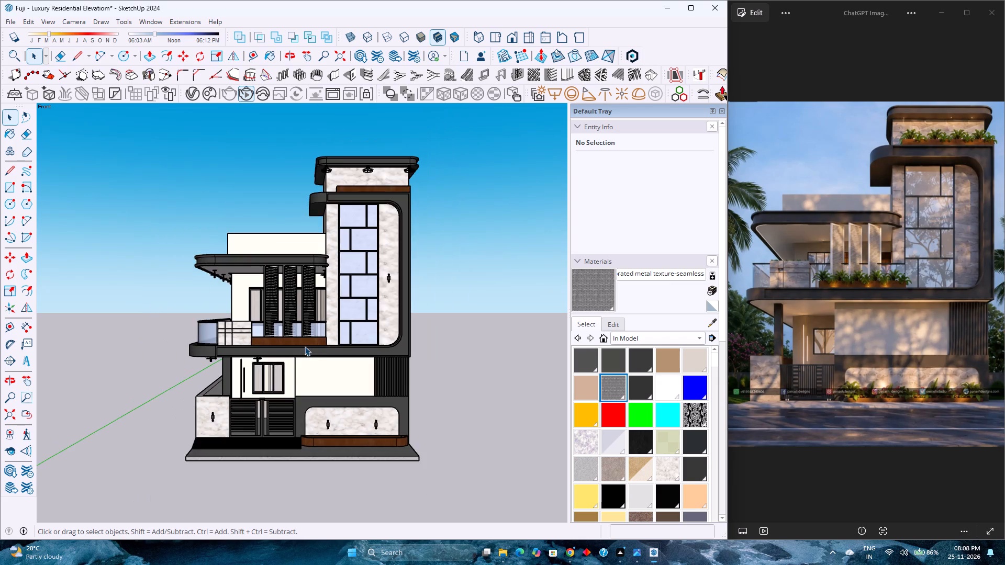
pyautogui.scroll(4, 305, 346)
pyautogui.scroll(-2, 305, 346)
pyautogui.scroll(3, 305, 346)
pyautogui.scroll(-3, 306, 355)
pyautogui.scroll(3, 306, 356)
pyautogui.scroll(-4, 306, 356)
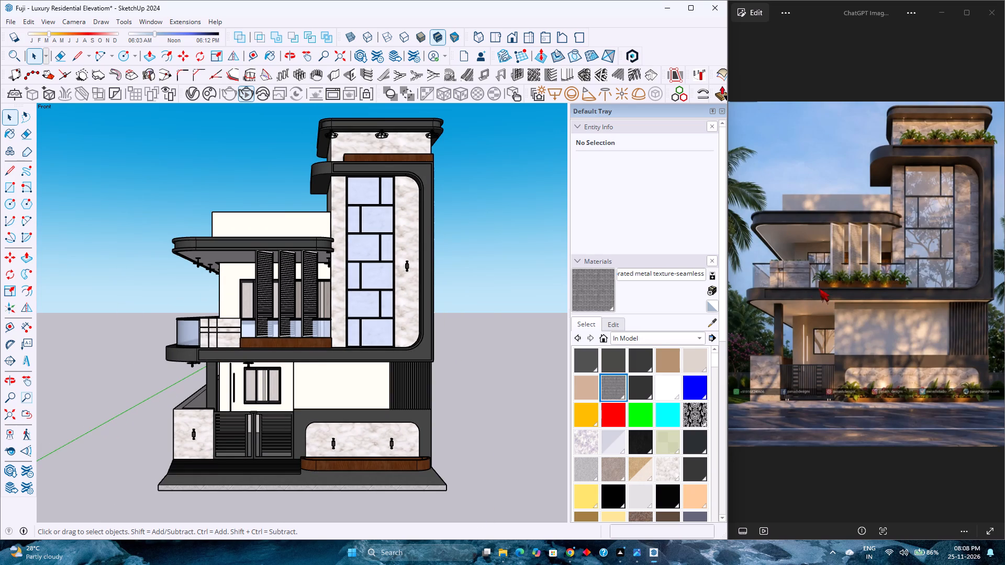
# Examine the reference elevation image up close around the balcony, vertical fins and planters.
pyautogui.scroll(-4, 811, 285)
pyautogui.scroll(3, 811, 285)
pyautogui.scroll(-2, 811, 285)
pyautogui.scroll(2, 811, 285)
pyautogui.scroll(-4, 811, 285)
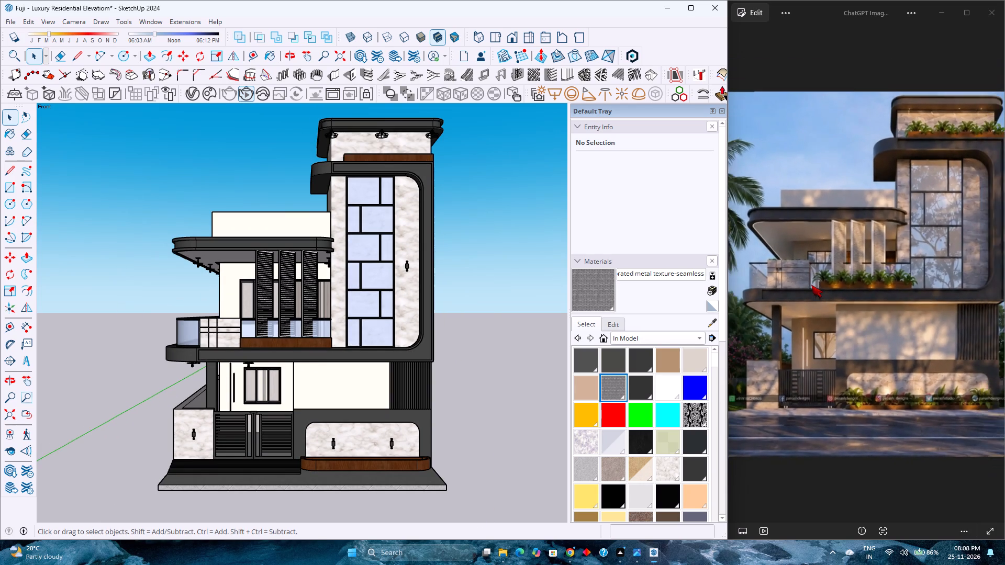
pyautogui.scroll(-3, 811, 284)
pyautogui.scroll(3, 811, 284)
pyautogui.scroll(-4, 811, 284)
pyautogui.scroll(4, 811, 284)
pyautogui.scroll(-4, 811, 284)
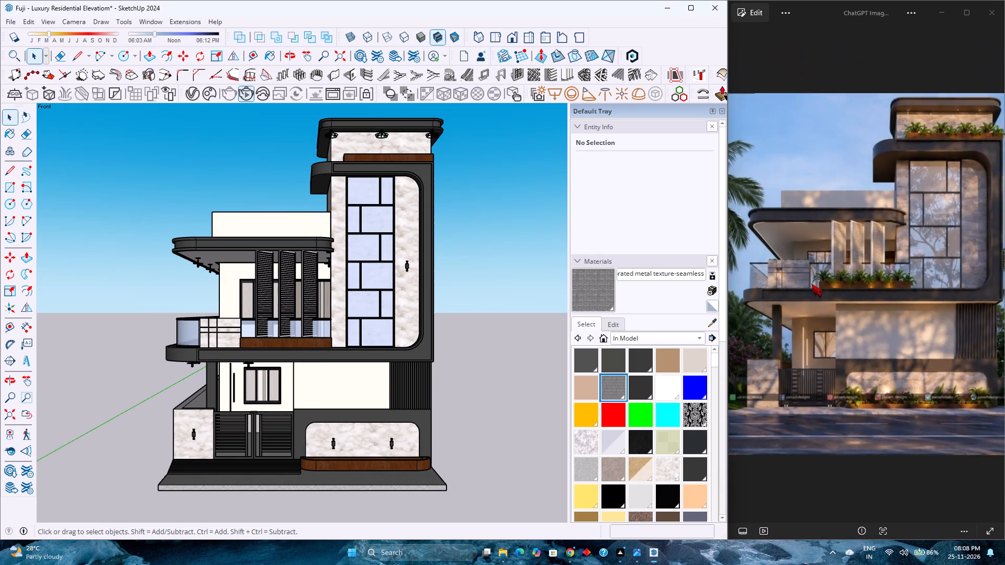
pyautogui.scroll(-2, 811, 284)
pyautogui.scroll(3, 811, 284)
pyautogui.scroll(-3, 291, 308)
pyautogui.scroll(2, 291, 308)
pyautogui.scroll(-3, 291, 308)
pyautogui.scroll(3, 291, 308)
pyautogui.scroll(-3, 291, 308)
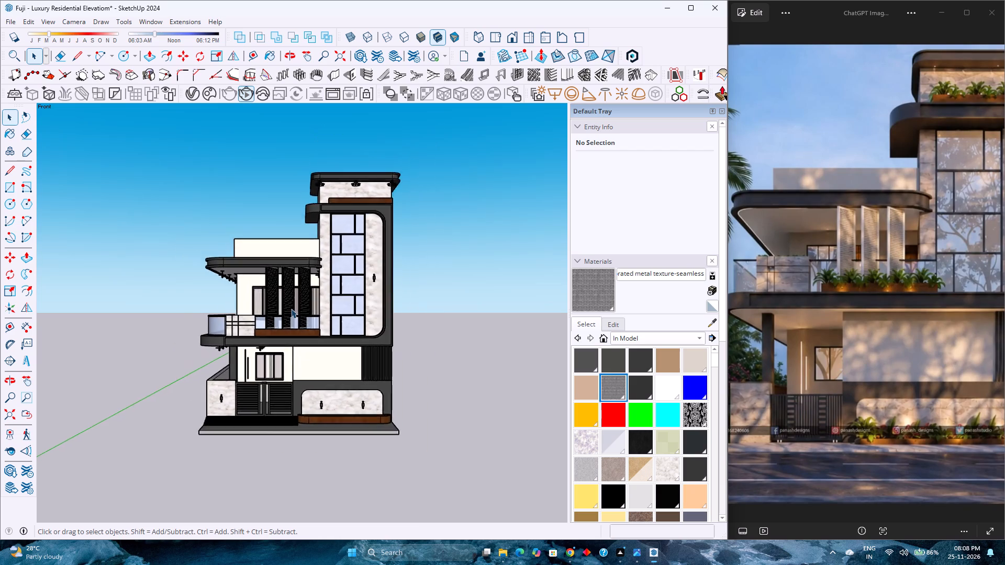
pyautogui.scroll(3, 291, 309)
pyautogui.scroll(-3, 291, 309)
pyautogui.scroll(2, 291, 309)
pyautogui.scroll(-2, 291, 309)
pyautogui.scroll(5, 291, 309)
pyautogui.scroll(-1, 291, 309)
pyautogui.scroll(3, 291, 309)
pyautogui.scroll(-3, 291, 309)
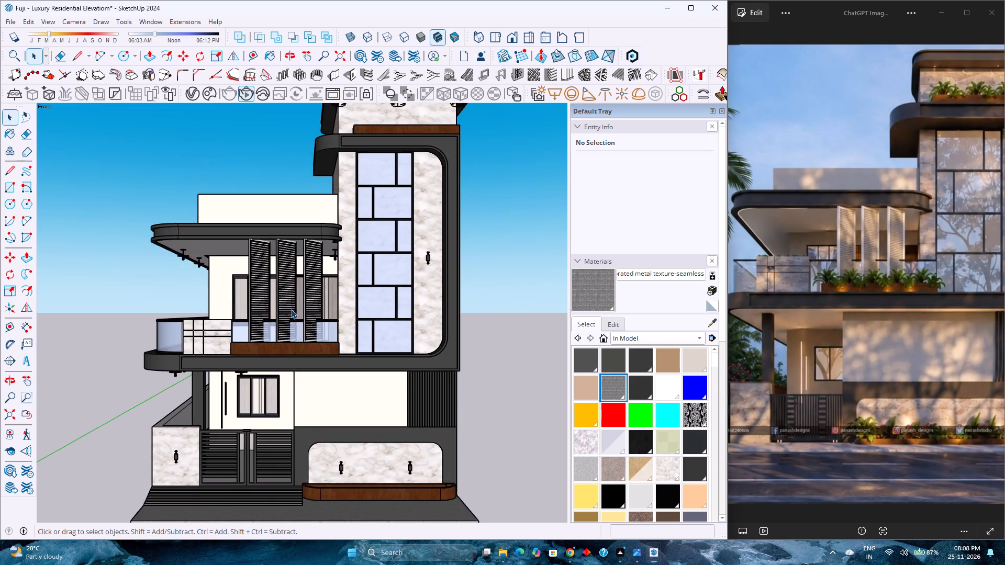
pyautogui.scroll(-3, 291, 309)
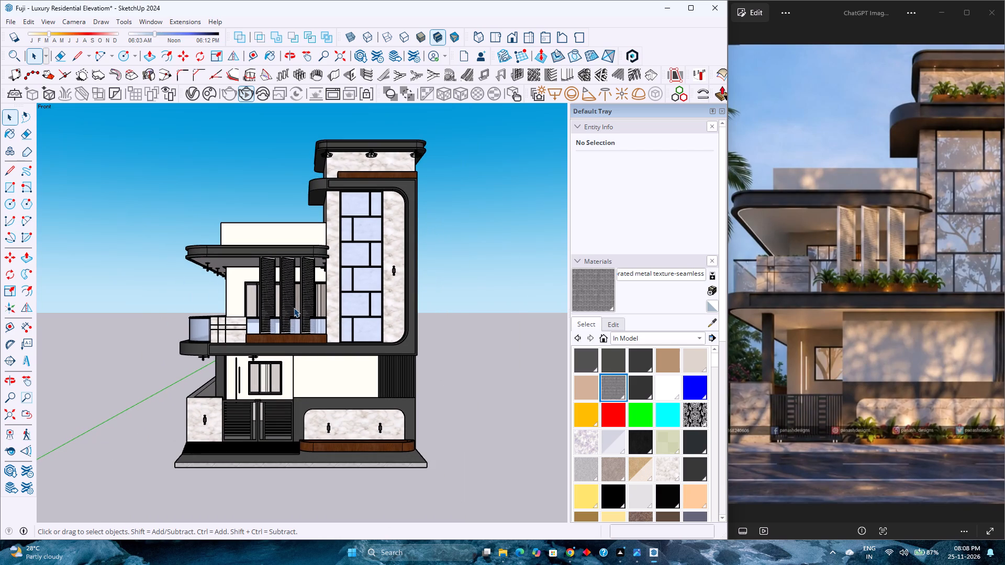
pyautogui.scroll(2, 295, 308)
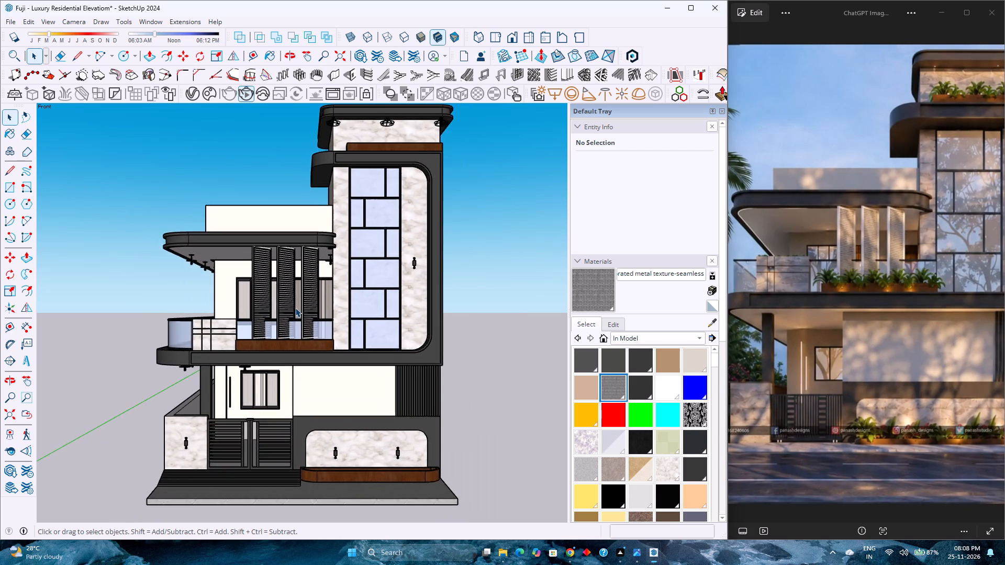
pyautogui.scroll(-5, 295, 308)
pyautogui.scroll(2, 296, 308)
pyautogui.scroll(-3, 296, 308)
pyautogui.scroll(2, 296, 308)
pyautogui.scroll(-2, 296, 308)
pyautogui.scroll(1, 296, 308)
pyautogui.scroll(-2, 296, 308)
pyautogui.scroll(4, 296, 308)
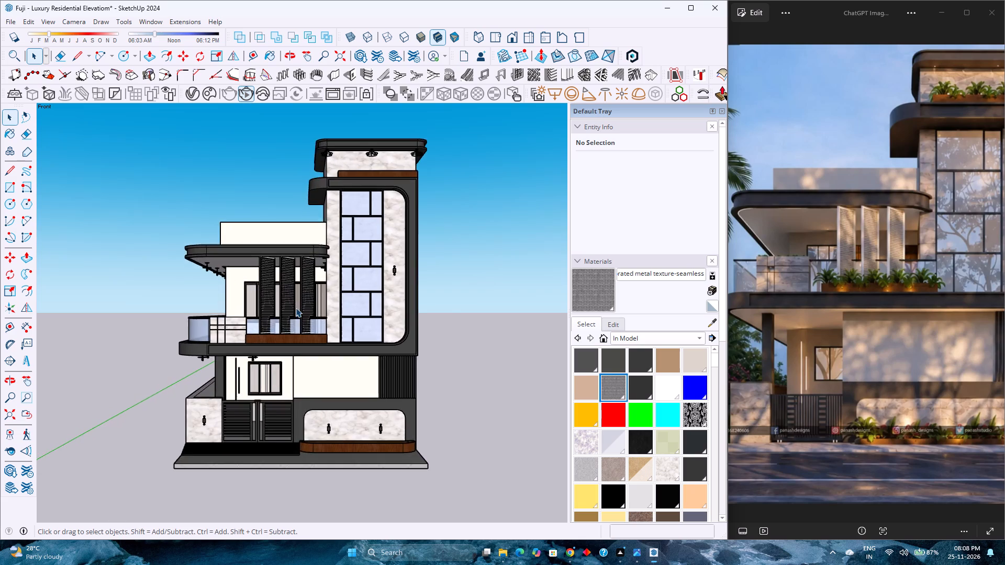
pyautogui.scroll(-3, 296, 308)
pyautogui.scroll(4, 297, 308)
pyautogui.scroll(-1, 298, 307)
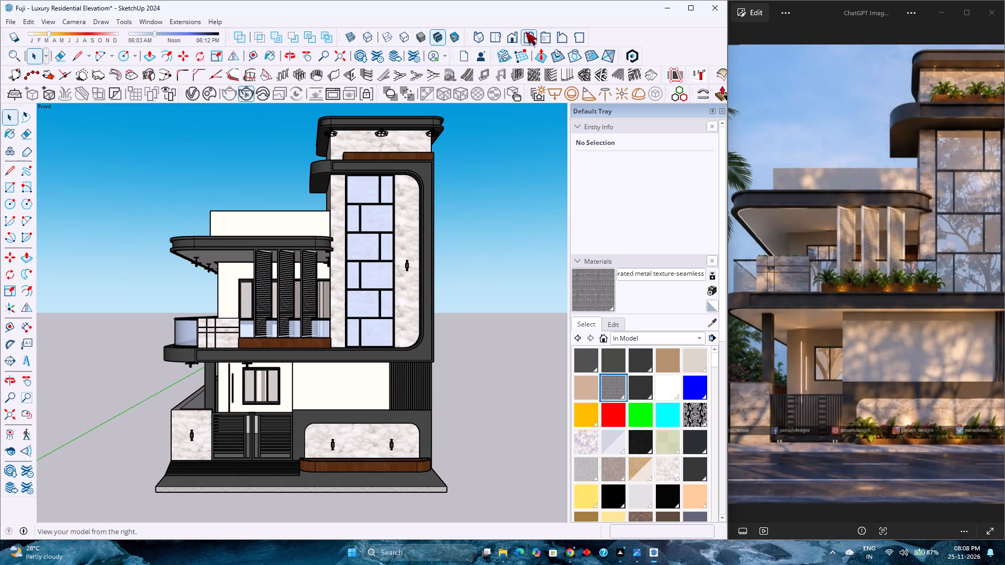
# Set the model to the standard front view and zoom to its extents.
pyautogui.click(518, 36)
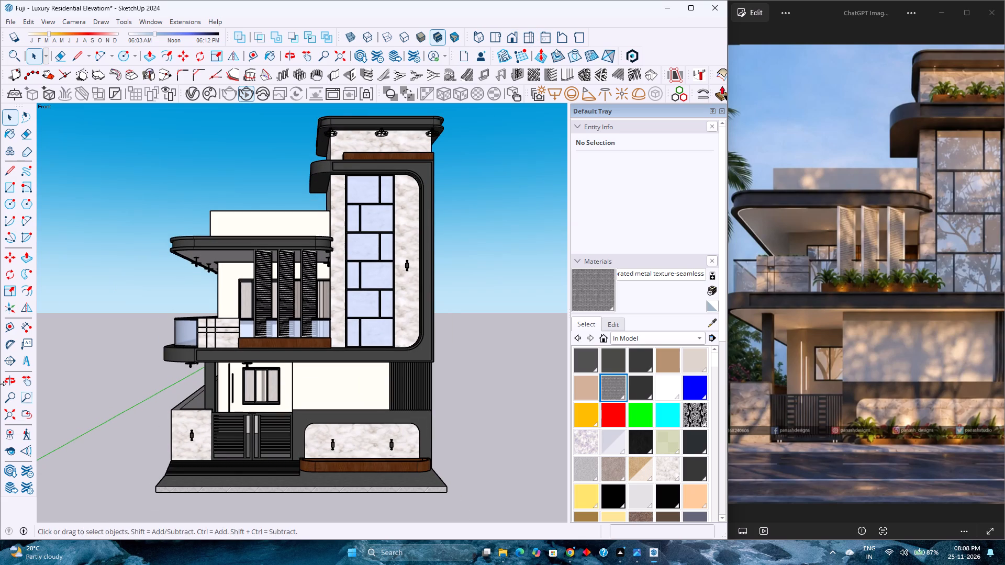
pyautogui.click(9, 420)
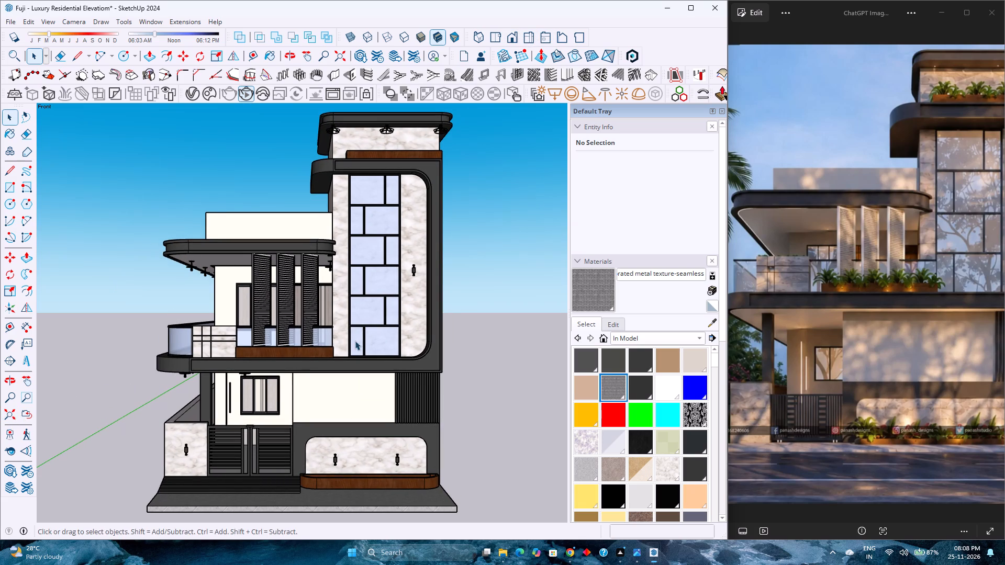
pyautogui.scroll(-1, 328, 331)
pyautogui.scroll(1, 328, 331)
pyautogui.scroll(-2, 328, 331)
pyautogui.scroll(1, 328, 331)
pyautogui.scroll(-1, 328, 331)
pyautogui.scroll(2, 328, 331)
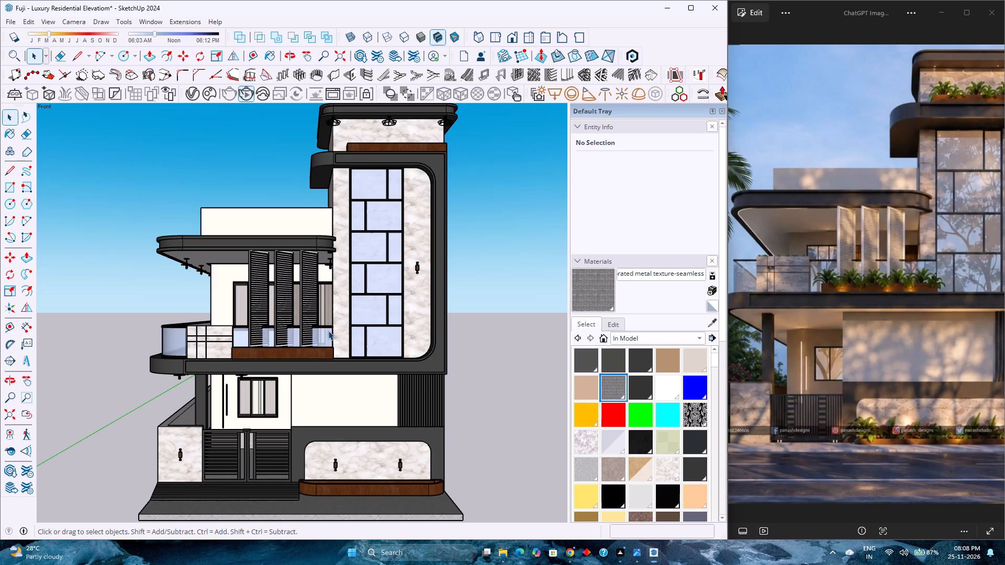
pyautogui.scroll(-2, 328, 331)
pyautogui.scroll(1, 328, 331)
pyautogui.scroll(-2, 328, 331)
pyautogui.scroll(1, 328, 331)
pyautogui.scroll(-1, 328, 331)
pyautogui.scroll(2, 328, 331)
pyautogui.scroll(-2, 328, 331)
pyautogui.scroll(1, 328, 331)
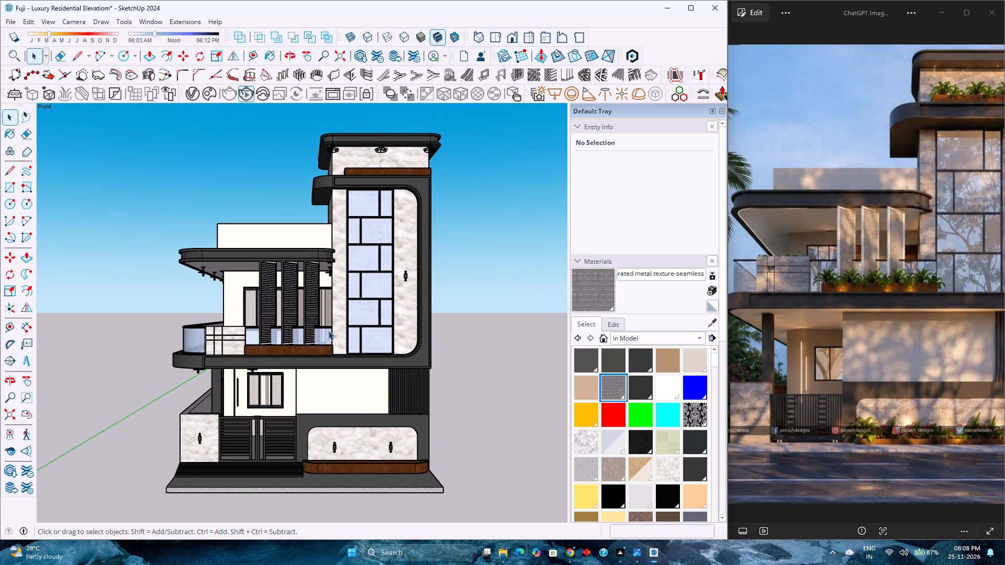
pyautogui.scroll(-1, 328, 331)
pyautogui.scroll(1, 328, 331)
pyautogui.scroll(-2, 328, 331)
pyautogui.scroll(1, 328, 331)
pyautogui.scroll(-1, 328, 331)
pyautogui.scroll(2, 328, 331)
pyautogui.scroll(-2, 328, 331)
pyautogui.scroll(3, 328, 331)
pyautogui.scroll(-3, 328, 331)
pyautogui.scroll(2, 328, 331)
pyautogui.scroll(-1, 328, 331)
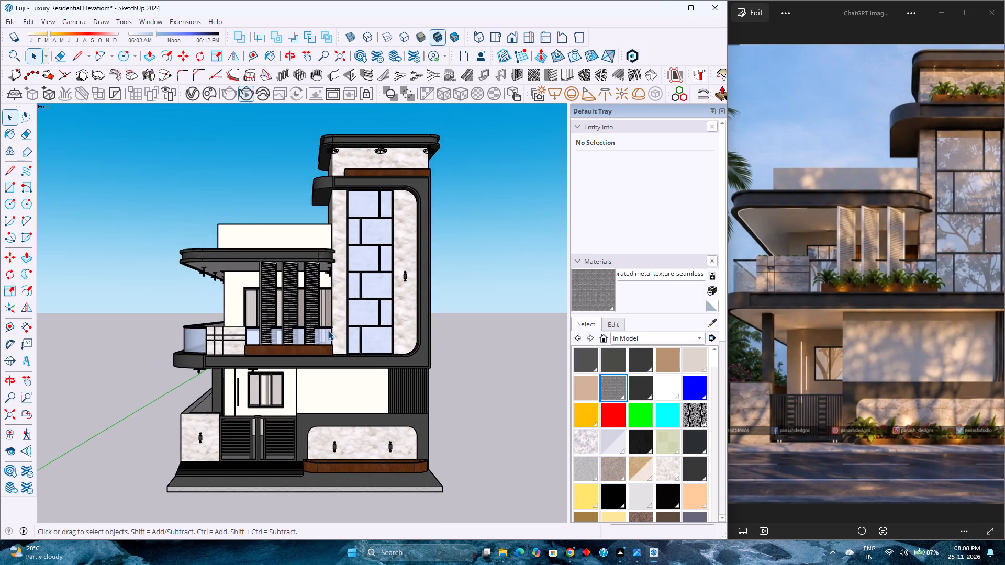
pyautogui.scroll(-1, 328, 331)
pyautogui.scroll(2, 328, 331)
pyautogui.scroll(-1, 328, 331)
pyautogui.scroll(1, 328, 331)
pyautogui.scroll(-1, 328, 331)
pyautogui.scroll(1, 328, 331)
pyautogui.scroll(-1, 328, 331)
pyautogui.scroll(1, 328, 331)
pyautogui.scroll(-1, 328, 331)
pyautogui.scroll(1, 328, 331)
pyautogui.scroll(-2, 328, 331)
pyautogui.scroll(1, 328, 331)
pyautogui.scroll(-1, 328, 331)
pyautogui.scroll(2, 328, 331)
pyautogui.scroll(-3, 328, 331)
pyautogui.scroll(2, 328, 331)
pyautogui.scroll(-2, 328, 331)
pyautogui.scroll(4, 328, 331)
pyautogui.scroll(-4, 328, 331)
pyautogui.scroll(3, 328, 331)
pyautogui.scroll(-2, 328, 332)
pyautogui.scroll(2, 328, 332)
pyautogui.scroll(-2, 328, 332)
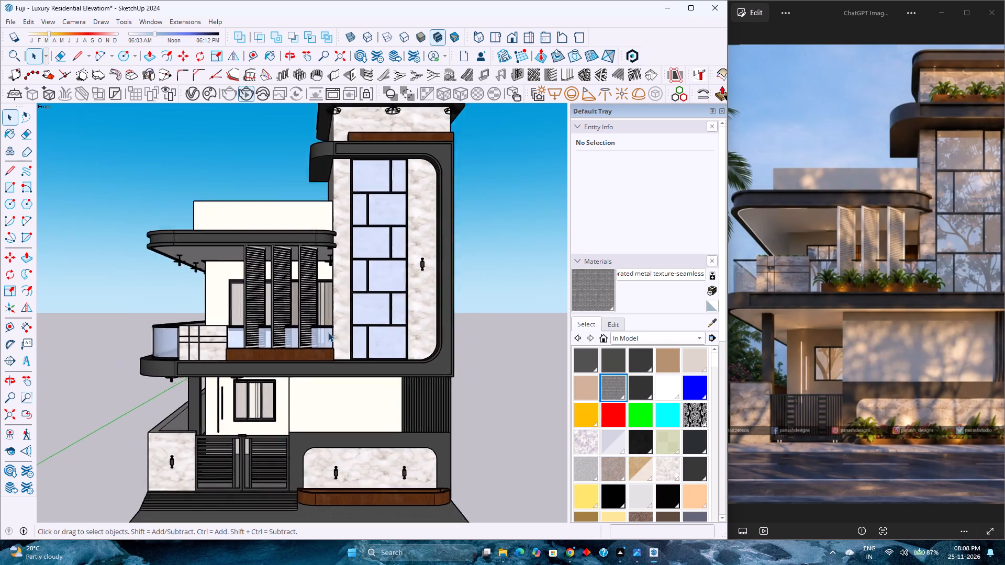
# Examine the full front elevation of the model around the balcony and vertical fins, comparing it with the reference image.
pyautogui.scroll(-1, 328, 332)
pyautogui.scroll(4, 328, 332)
pyautogui.scroll(-4, 328, 332)
pyautogui.scroll(3, 328, 332)
pyautogui.scroll(-2, 328, 332)
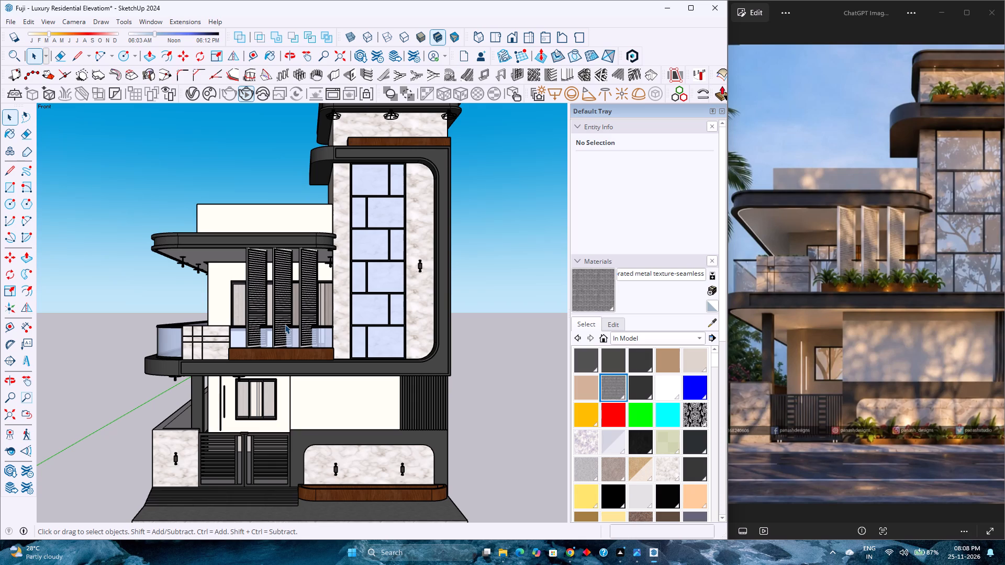
pyautogui.scroll(-3, 246, 356)
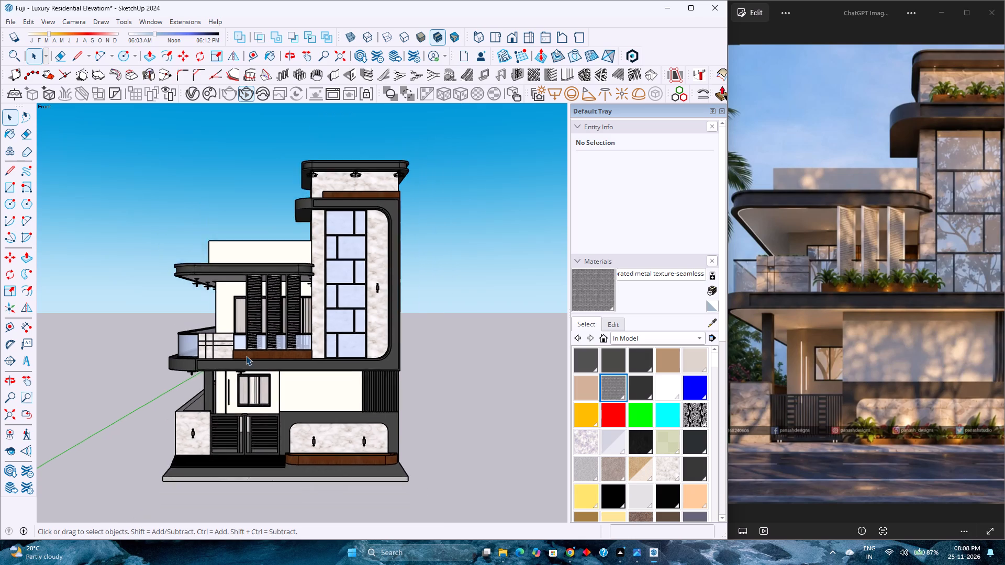
pyautogui.scroll(2, 246, 356)
pyautogui.scroll(-3, 246, 356)
pyautogui.scroll(6, 246, 356)
pyautogui.scroll(-5, 237, 354)
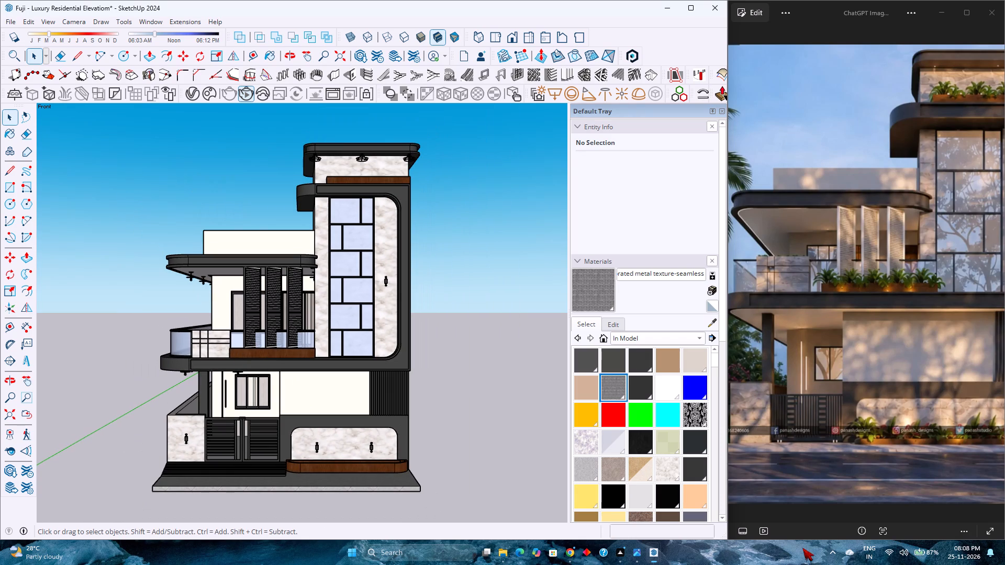
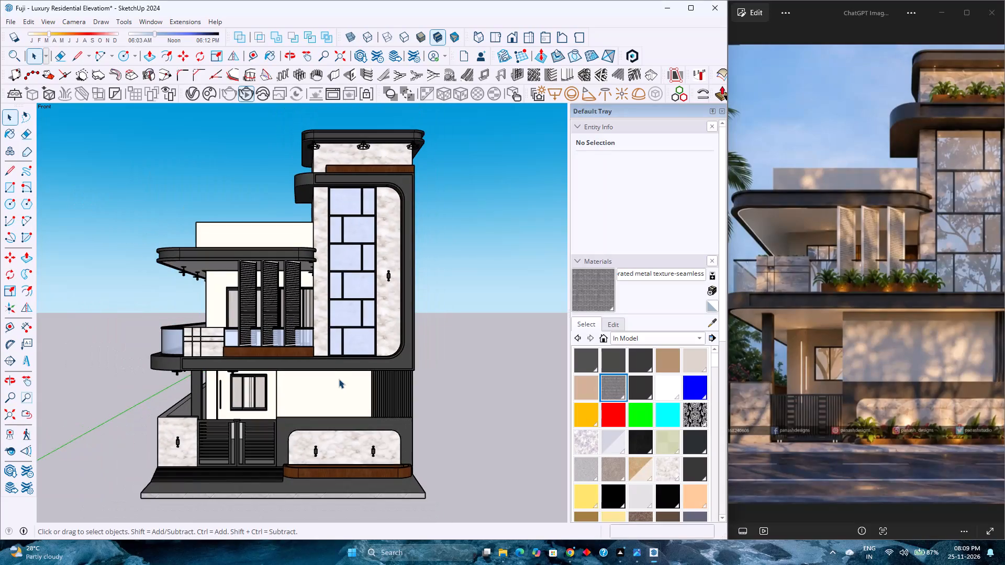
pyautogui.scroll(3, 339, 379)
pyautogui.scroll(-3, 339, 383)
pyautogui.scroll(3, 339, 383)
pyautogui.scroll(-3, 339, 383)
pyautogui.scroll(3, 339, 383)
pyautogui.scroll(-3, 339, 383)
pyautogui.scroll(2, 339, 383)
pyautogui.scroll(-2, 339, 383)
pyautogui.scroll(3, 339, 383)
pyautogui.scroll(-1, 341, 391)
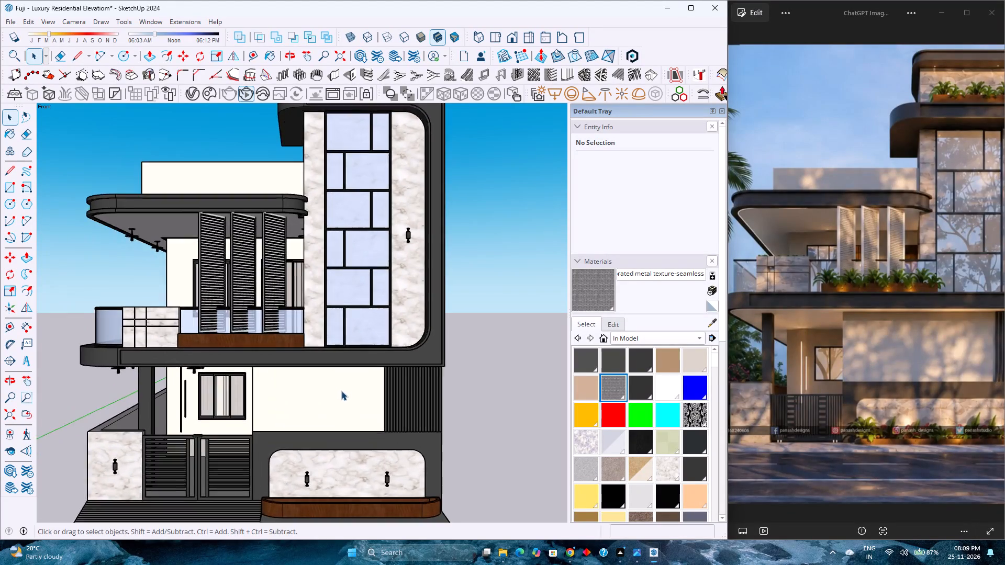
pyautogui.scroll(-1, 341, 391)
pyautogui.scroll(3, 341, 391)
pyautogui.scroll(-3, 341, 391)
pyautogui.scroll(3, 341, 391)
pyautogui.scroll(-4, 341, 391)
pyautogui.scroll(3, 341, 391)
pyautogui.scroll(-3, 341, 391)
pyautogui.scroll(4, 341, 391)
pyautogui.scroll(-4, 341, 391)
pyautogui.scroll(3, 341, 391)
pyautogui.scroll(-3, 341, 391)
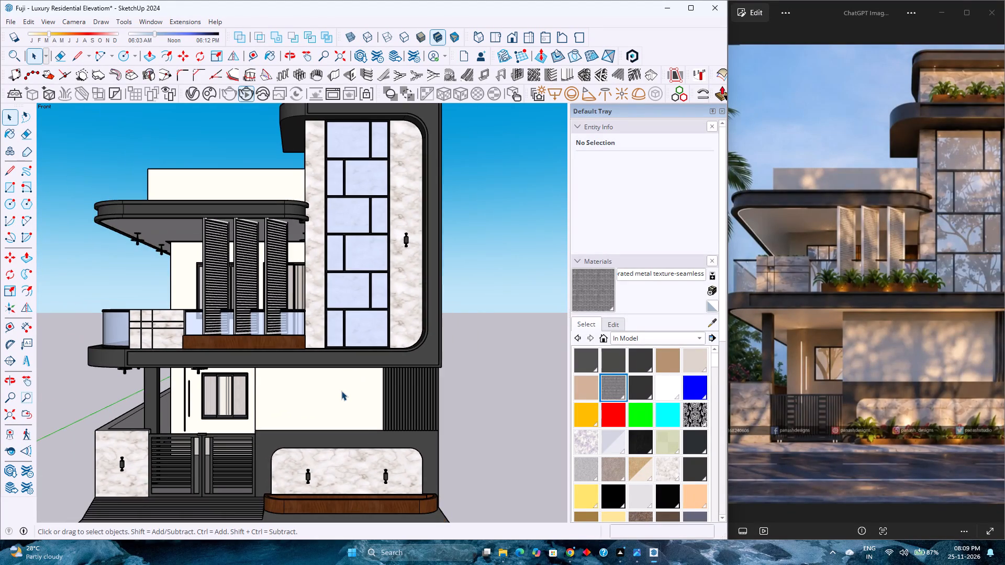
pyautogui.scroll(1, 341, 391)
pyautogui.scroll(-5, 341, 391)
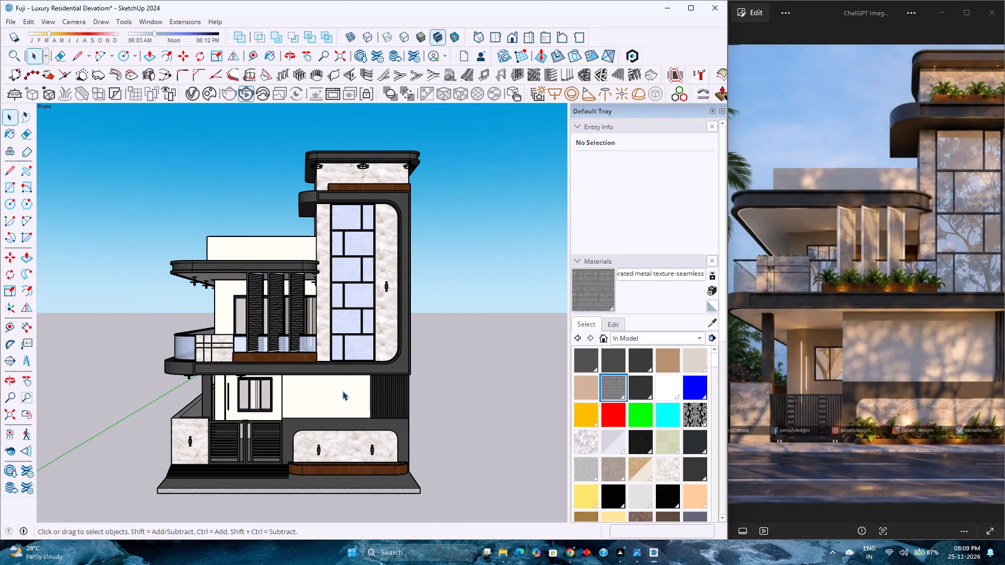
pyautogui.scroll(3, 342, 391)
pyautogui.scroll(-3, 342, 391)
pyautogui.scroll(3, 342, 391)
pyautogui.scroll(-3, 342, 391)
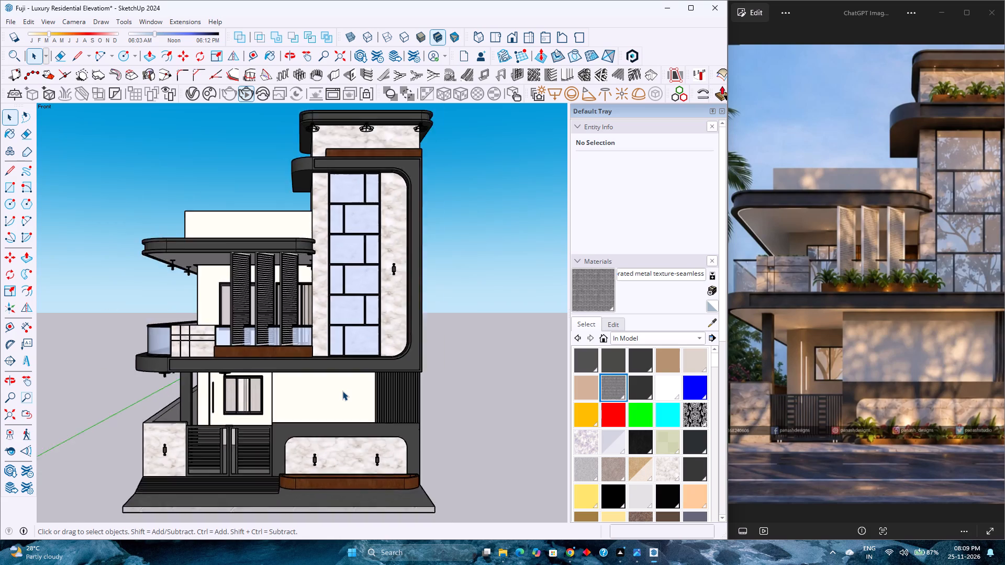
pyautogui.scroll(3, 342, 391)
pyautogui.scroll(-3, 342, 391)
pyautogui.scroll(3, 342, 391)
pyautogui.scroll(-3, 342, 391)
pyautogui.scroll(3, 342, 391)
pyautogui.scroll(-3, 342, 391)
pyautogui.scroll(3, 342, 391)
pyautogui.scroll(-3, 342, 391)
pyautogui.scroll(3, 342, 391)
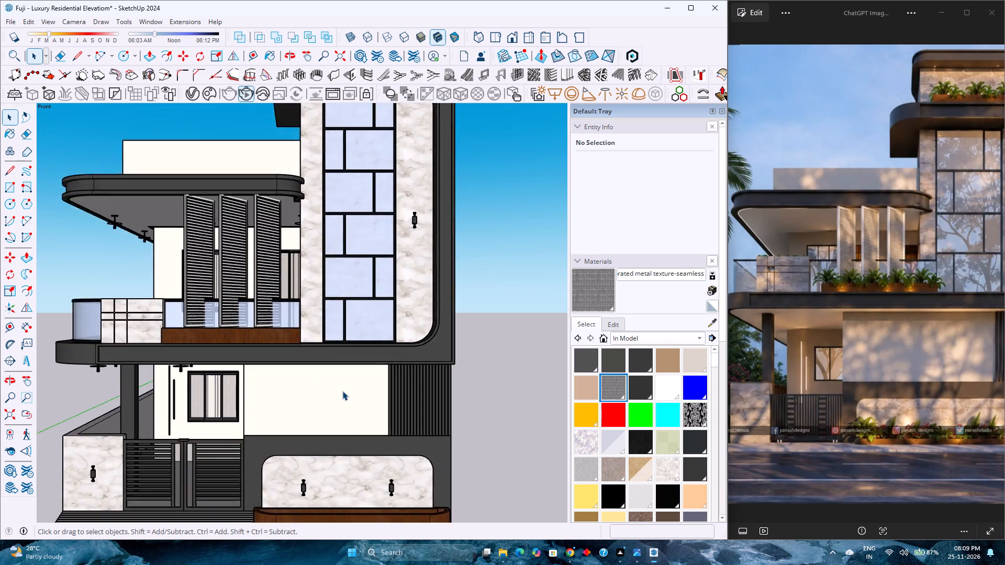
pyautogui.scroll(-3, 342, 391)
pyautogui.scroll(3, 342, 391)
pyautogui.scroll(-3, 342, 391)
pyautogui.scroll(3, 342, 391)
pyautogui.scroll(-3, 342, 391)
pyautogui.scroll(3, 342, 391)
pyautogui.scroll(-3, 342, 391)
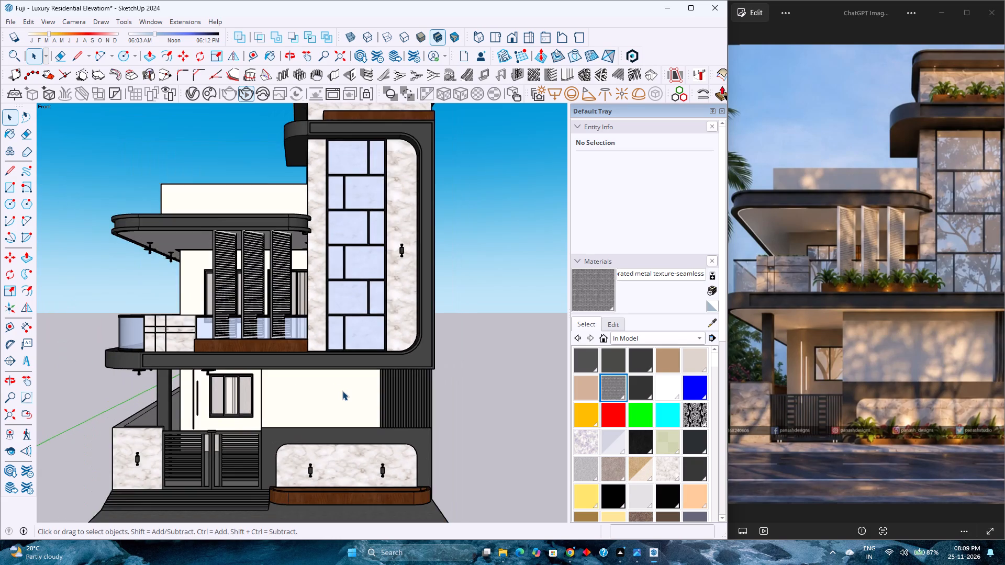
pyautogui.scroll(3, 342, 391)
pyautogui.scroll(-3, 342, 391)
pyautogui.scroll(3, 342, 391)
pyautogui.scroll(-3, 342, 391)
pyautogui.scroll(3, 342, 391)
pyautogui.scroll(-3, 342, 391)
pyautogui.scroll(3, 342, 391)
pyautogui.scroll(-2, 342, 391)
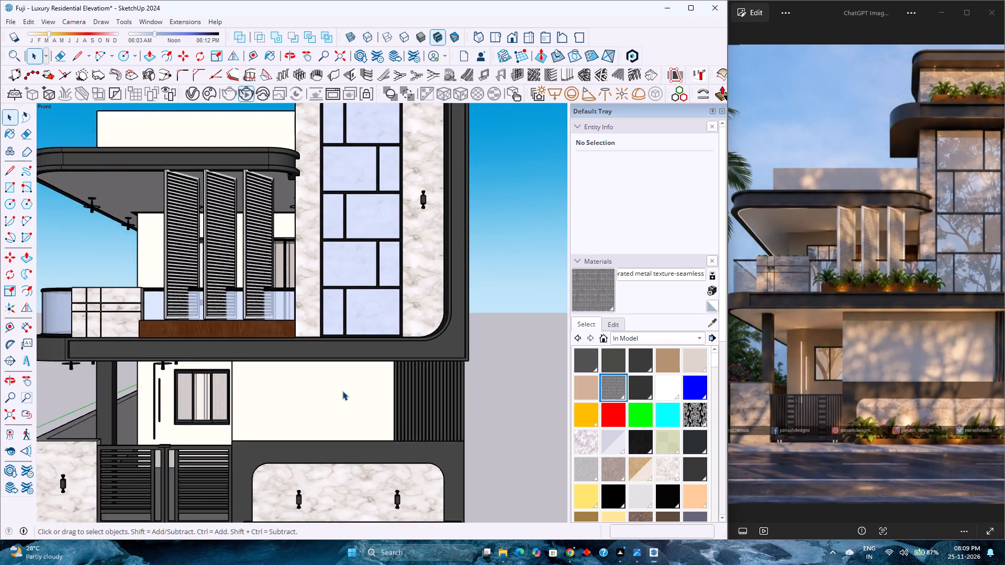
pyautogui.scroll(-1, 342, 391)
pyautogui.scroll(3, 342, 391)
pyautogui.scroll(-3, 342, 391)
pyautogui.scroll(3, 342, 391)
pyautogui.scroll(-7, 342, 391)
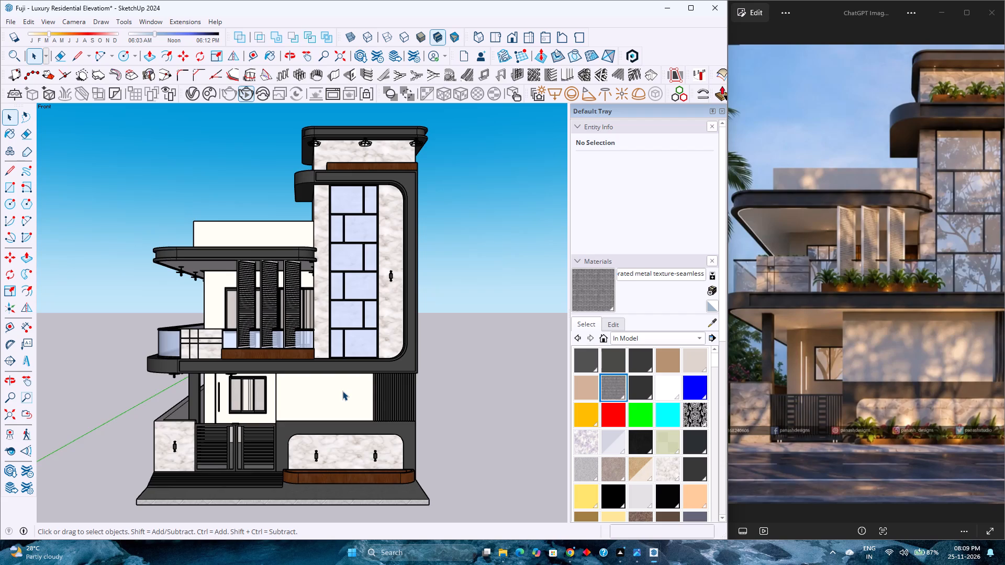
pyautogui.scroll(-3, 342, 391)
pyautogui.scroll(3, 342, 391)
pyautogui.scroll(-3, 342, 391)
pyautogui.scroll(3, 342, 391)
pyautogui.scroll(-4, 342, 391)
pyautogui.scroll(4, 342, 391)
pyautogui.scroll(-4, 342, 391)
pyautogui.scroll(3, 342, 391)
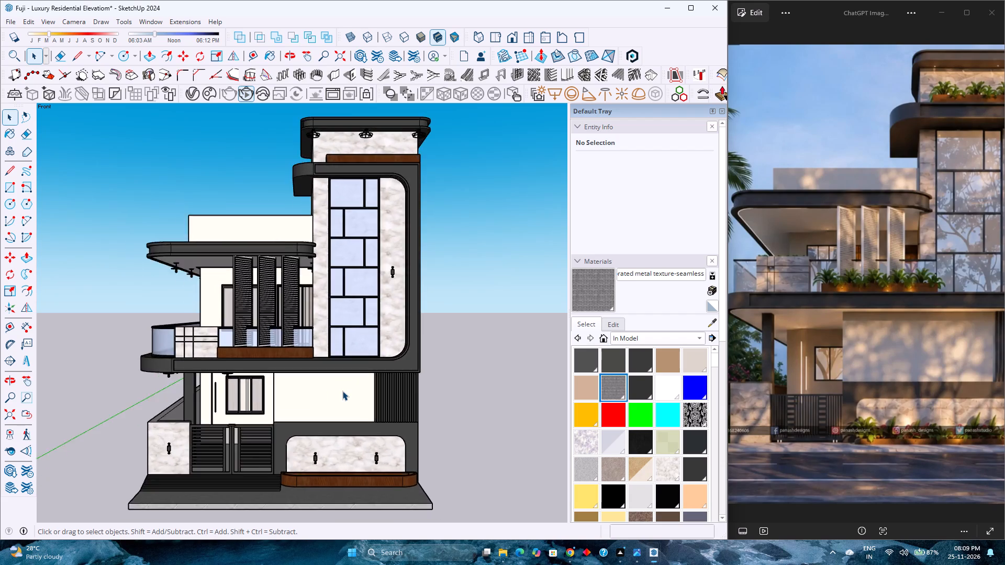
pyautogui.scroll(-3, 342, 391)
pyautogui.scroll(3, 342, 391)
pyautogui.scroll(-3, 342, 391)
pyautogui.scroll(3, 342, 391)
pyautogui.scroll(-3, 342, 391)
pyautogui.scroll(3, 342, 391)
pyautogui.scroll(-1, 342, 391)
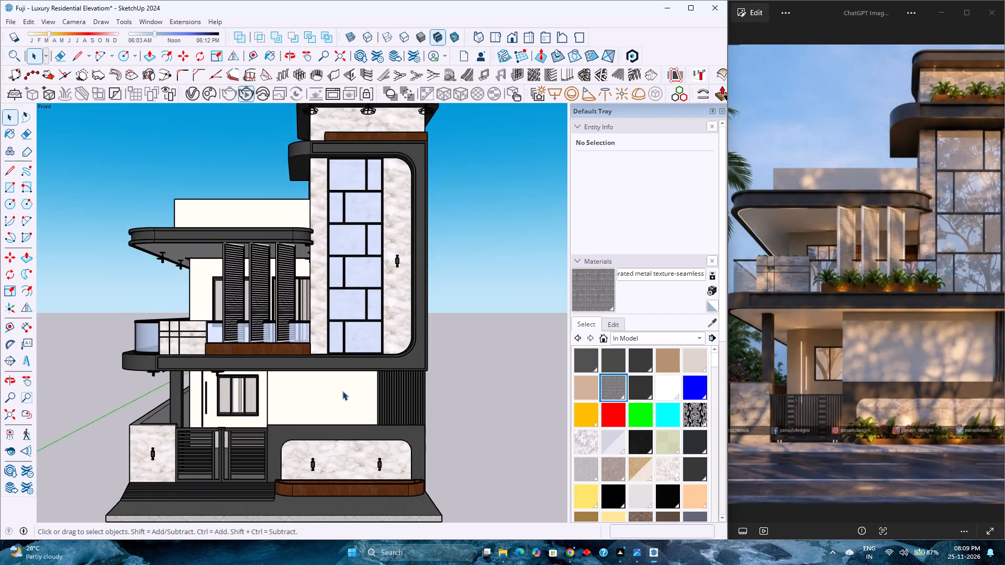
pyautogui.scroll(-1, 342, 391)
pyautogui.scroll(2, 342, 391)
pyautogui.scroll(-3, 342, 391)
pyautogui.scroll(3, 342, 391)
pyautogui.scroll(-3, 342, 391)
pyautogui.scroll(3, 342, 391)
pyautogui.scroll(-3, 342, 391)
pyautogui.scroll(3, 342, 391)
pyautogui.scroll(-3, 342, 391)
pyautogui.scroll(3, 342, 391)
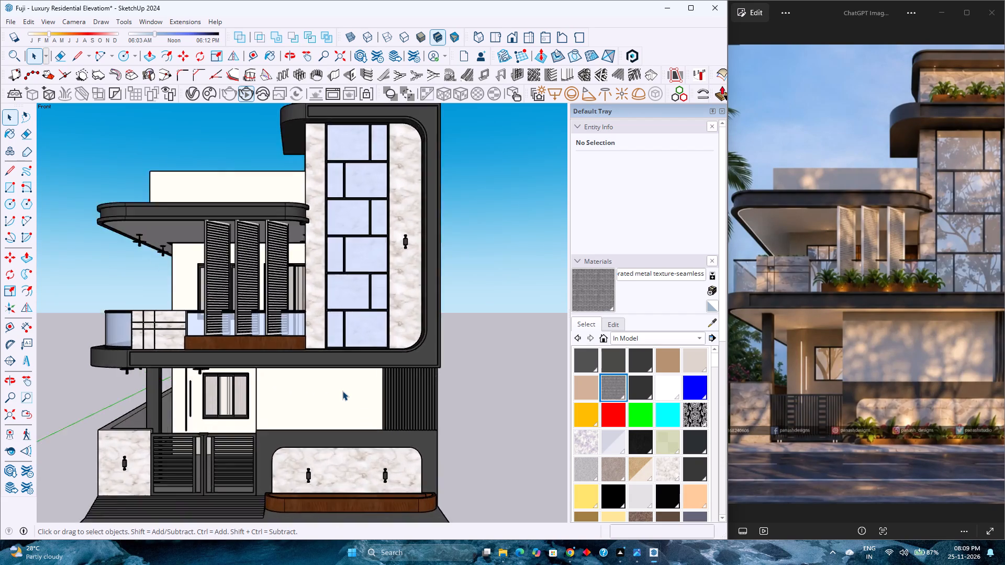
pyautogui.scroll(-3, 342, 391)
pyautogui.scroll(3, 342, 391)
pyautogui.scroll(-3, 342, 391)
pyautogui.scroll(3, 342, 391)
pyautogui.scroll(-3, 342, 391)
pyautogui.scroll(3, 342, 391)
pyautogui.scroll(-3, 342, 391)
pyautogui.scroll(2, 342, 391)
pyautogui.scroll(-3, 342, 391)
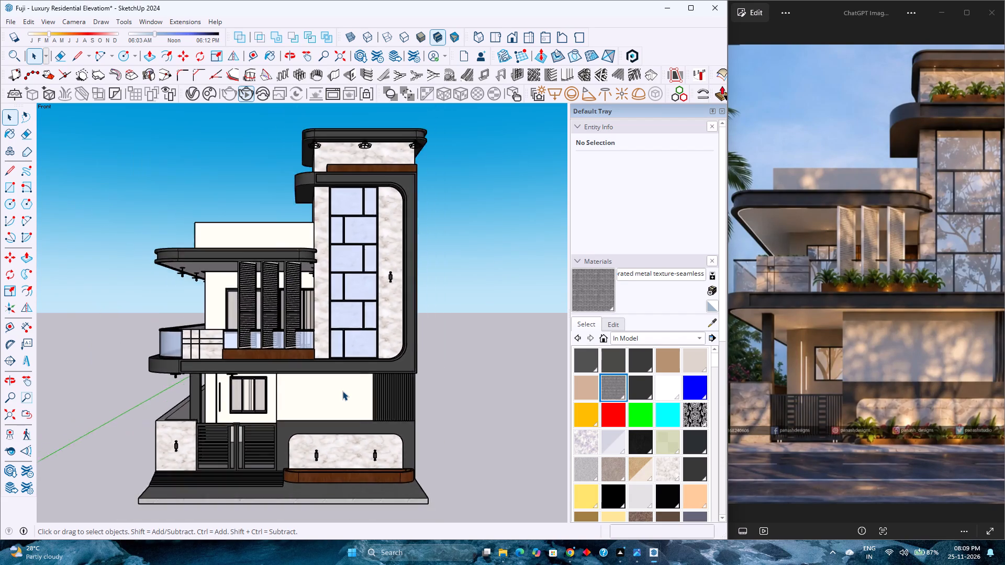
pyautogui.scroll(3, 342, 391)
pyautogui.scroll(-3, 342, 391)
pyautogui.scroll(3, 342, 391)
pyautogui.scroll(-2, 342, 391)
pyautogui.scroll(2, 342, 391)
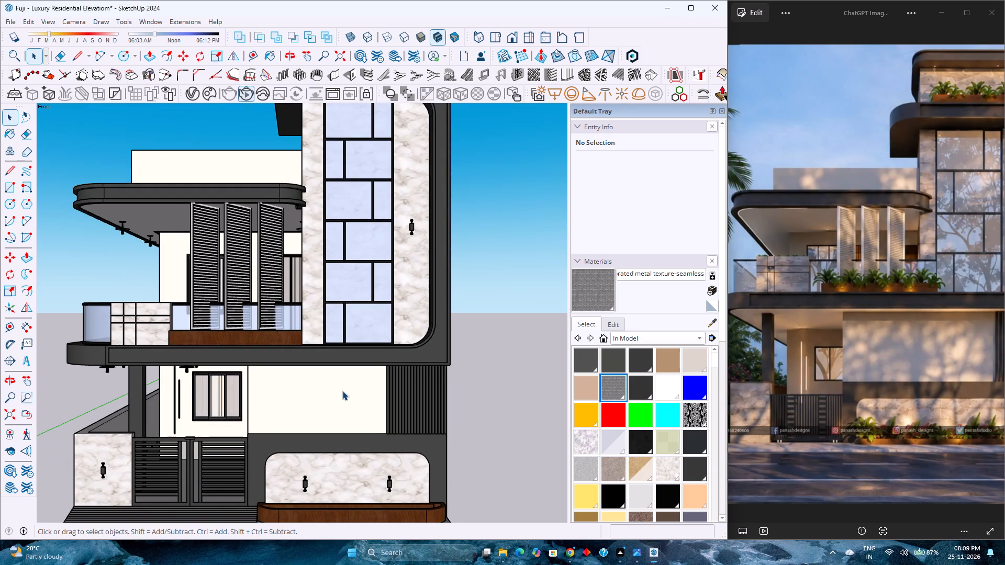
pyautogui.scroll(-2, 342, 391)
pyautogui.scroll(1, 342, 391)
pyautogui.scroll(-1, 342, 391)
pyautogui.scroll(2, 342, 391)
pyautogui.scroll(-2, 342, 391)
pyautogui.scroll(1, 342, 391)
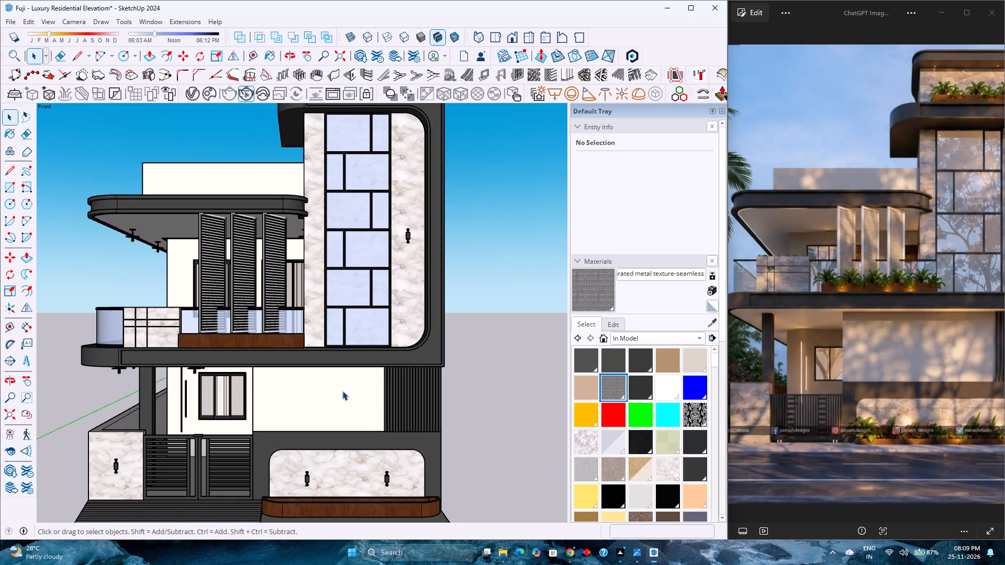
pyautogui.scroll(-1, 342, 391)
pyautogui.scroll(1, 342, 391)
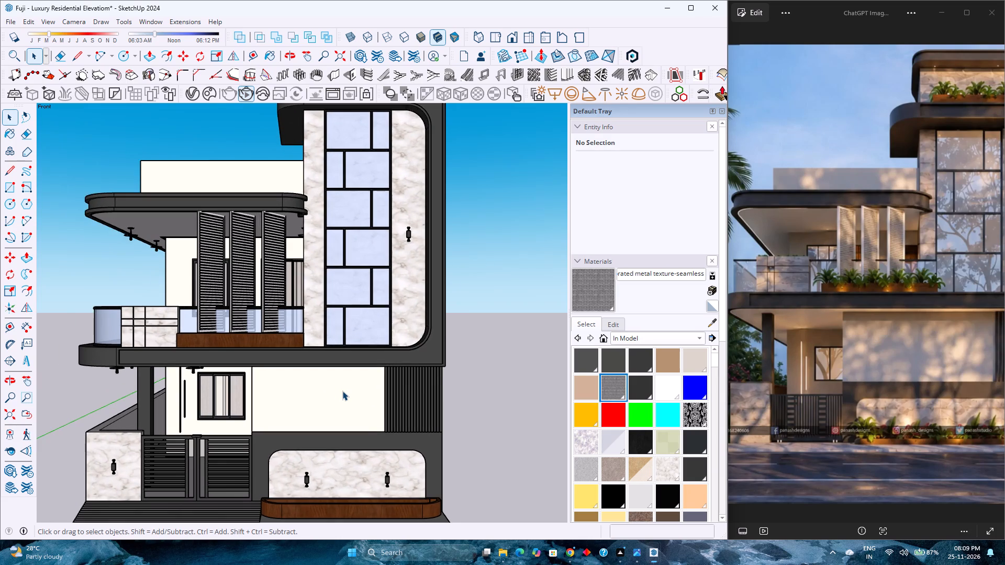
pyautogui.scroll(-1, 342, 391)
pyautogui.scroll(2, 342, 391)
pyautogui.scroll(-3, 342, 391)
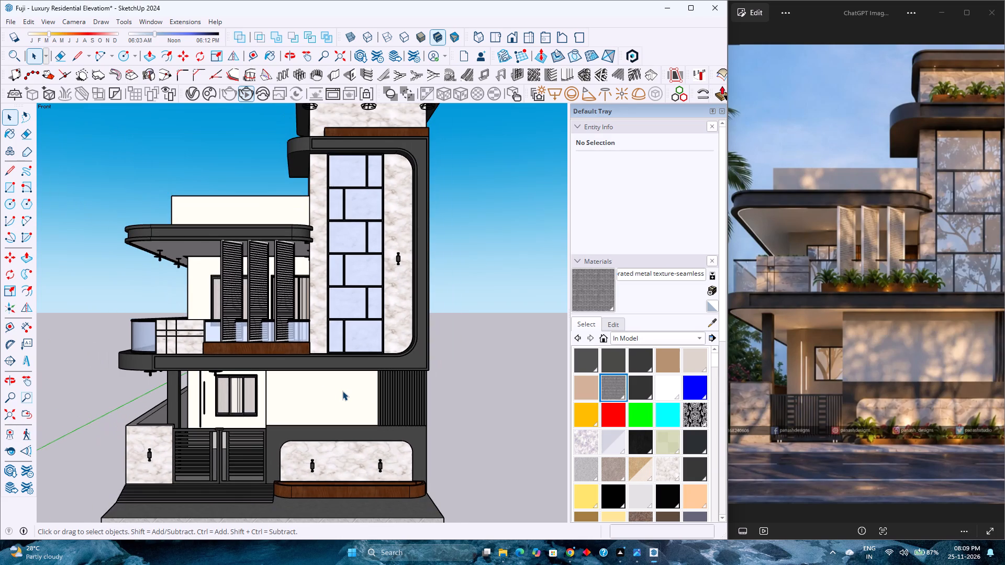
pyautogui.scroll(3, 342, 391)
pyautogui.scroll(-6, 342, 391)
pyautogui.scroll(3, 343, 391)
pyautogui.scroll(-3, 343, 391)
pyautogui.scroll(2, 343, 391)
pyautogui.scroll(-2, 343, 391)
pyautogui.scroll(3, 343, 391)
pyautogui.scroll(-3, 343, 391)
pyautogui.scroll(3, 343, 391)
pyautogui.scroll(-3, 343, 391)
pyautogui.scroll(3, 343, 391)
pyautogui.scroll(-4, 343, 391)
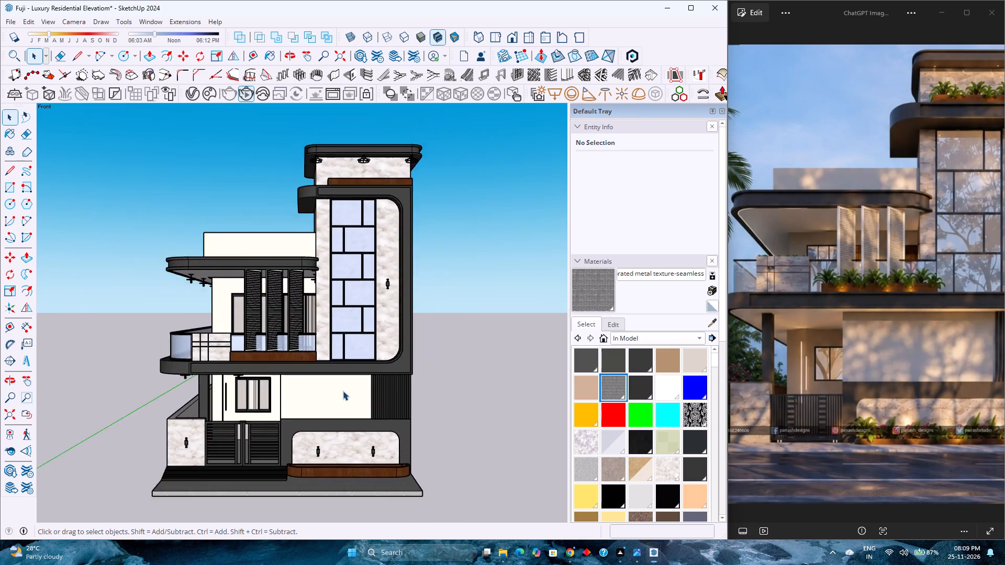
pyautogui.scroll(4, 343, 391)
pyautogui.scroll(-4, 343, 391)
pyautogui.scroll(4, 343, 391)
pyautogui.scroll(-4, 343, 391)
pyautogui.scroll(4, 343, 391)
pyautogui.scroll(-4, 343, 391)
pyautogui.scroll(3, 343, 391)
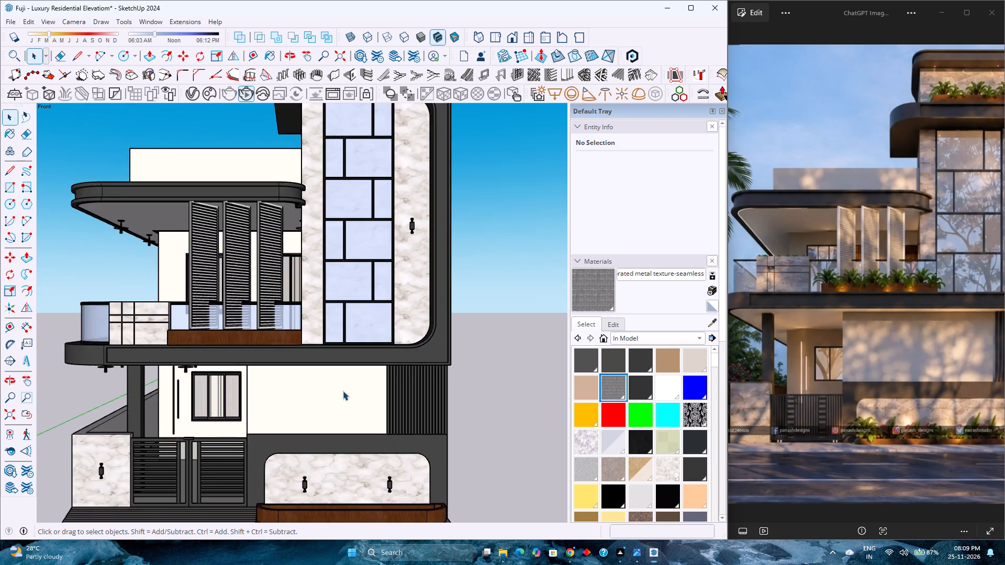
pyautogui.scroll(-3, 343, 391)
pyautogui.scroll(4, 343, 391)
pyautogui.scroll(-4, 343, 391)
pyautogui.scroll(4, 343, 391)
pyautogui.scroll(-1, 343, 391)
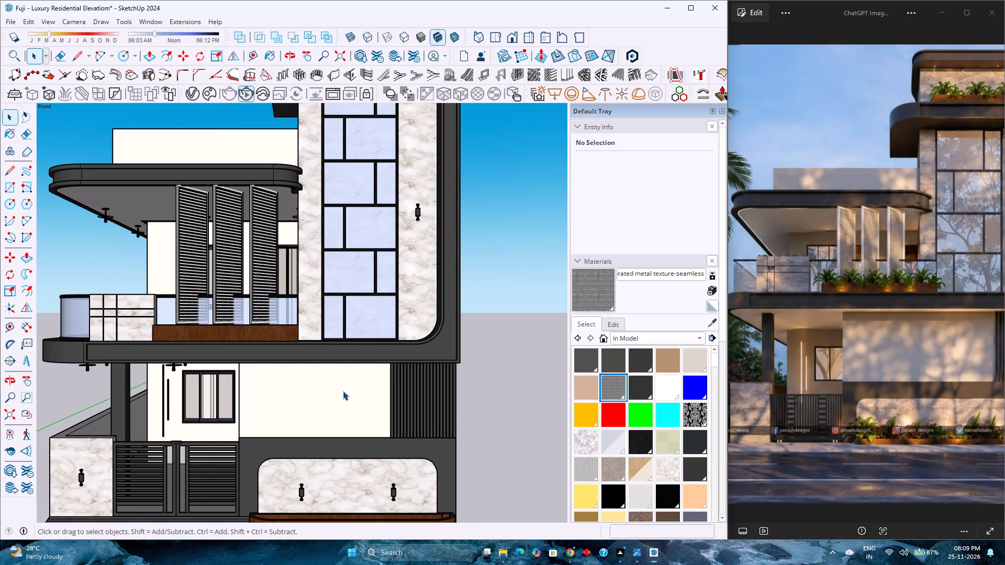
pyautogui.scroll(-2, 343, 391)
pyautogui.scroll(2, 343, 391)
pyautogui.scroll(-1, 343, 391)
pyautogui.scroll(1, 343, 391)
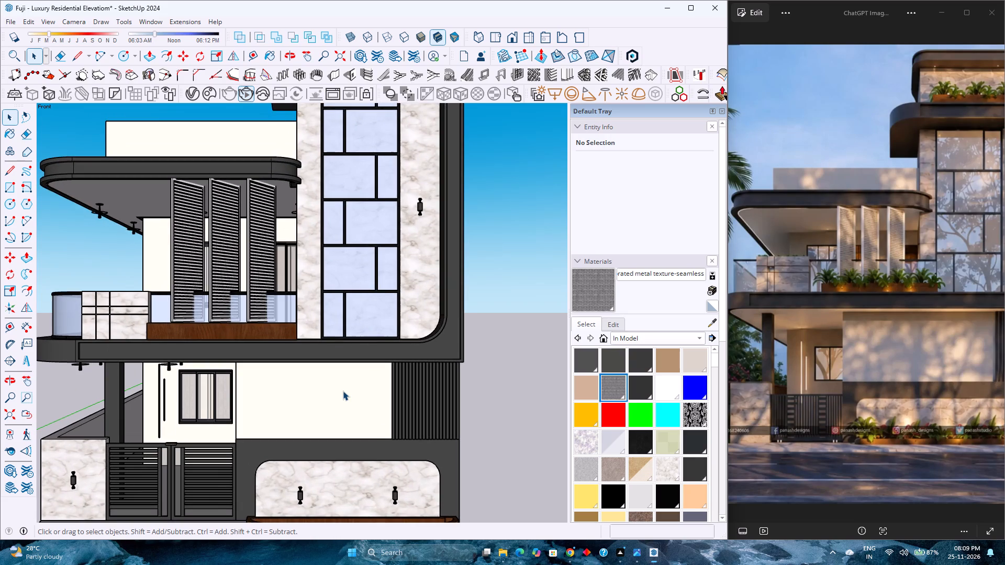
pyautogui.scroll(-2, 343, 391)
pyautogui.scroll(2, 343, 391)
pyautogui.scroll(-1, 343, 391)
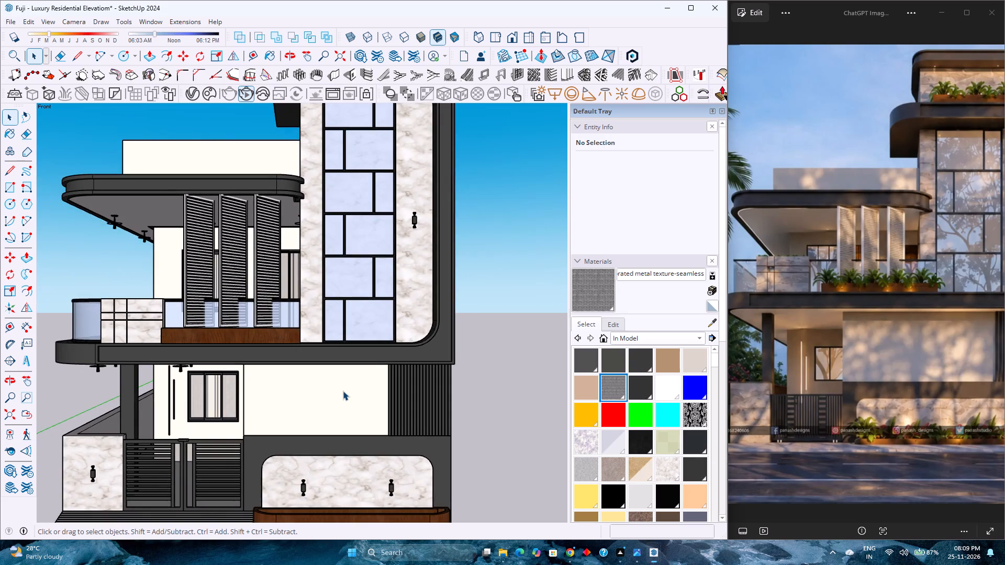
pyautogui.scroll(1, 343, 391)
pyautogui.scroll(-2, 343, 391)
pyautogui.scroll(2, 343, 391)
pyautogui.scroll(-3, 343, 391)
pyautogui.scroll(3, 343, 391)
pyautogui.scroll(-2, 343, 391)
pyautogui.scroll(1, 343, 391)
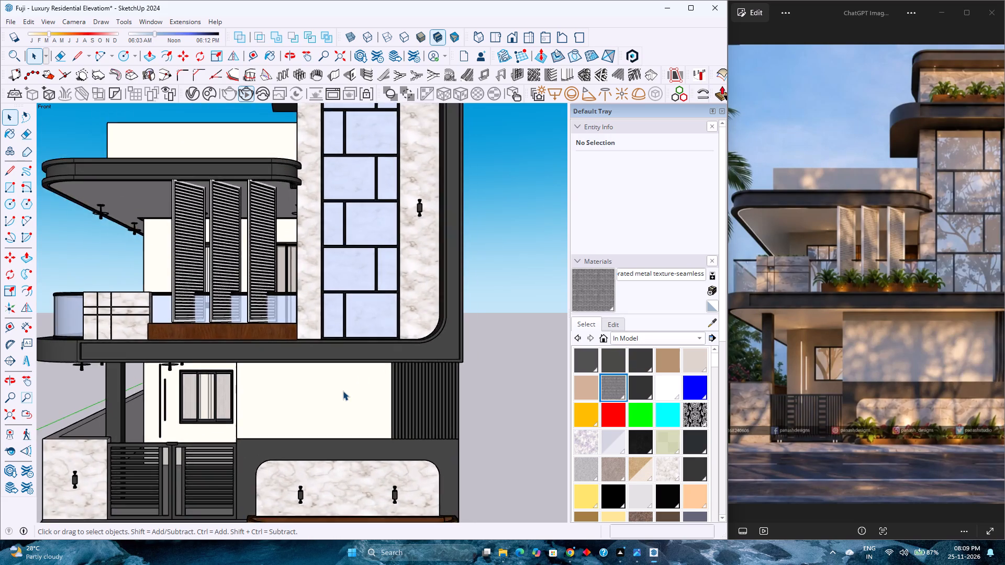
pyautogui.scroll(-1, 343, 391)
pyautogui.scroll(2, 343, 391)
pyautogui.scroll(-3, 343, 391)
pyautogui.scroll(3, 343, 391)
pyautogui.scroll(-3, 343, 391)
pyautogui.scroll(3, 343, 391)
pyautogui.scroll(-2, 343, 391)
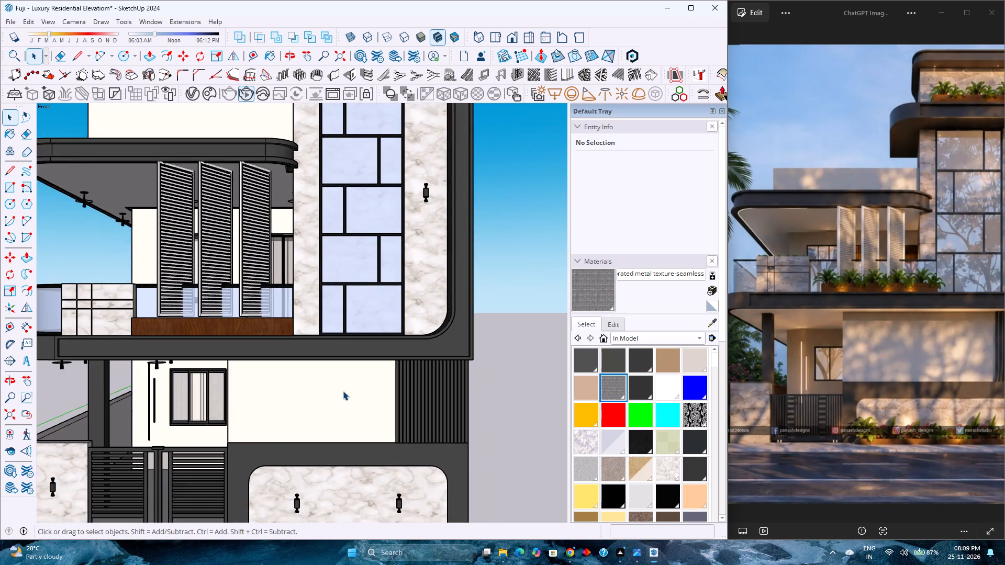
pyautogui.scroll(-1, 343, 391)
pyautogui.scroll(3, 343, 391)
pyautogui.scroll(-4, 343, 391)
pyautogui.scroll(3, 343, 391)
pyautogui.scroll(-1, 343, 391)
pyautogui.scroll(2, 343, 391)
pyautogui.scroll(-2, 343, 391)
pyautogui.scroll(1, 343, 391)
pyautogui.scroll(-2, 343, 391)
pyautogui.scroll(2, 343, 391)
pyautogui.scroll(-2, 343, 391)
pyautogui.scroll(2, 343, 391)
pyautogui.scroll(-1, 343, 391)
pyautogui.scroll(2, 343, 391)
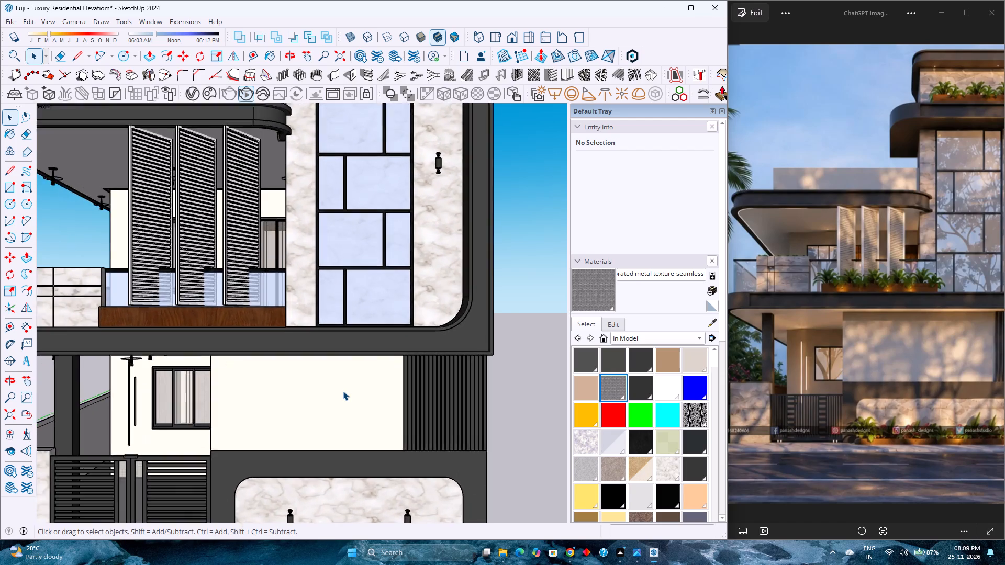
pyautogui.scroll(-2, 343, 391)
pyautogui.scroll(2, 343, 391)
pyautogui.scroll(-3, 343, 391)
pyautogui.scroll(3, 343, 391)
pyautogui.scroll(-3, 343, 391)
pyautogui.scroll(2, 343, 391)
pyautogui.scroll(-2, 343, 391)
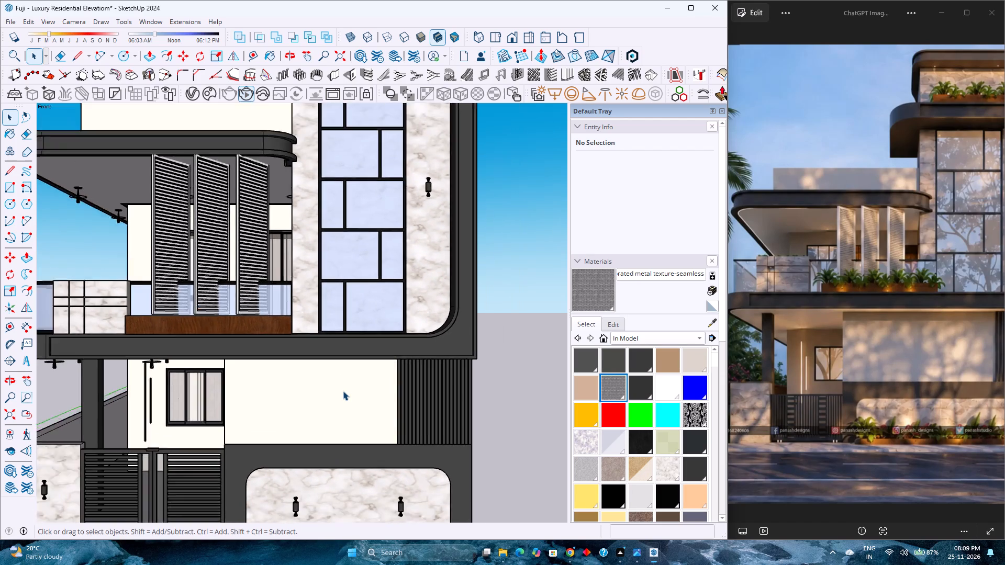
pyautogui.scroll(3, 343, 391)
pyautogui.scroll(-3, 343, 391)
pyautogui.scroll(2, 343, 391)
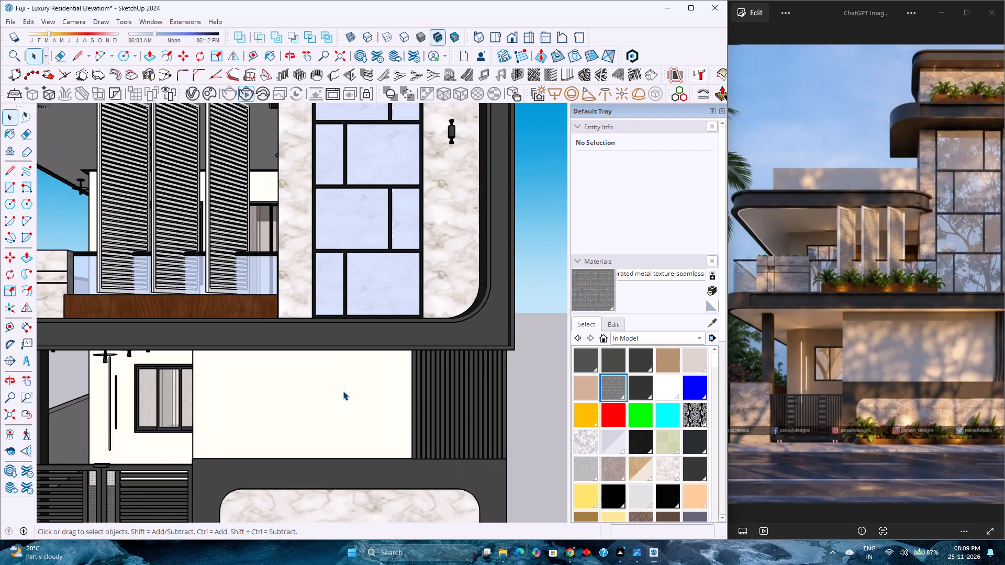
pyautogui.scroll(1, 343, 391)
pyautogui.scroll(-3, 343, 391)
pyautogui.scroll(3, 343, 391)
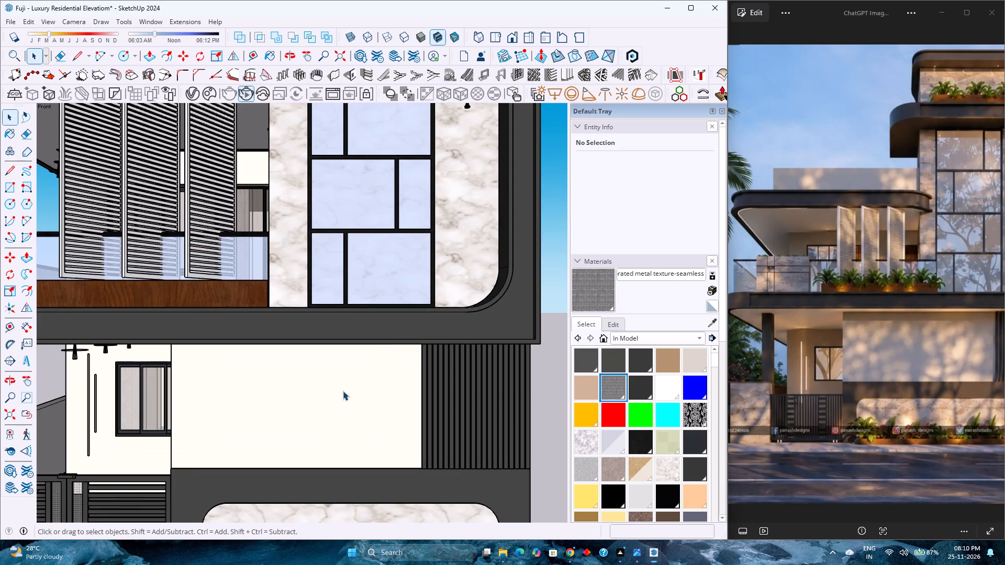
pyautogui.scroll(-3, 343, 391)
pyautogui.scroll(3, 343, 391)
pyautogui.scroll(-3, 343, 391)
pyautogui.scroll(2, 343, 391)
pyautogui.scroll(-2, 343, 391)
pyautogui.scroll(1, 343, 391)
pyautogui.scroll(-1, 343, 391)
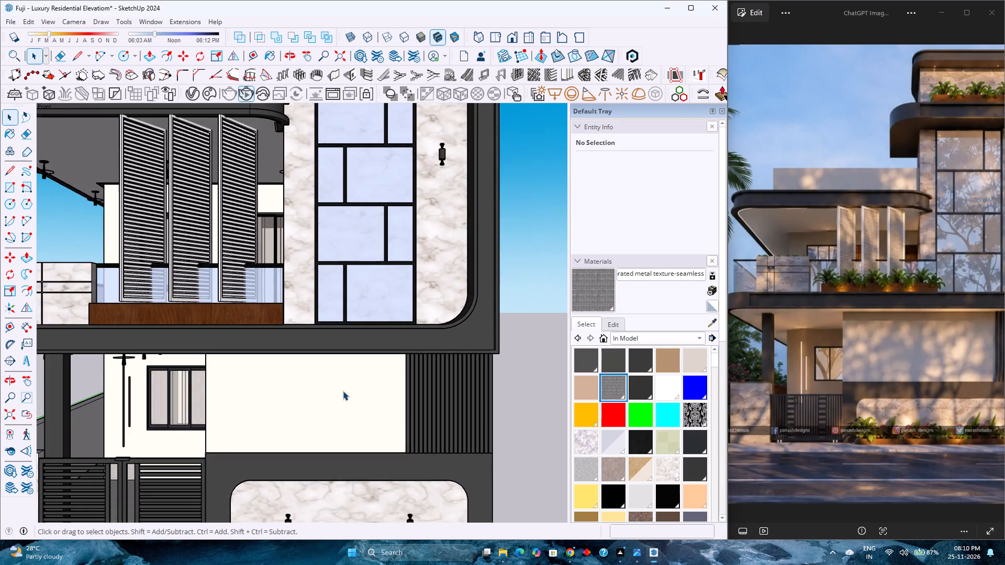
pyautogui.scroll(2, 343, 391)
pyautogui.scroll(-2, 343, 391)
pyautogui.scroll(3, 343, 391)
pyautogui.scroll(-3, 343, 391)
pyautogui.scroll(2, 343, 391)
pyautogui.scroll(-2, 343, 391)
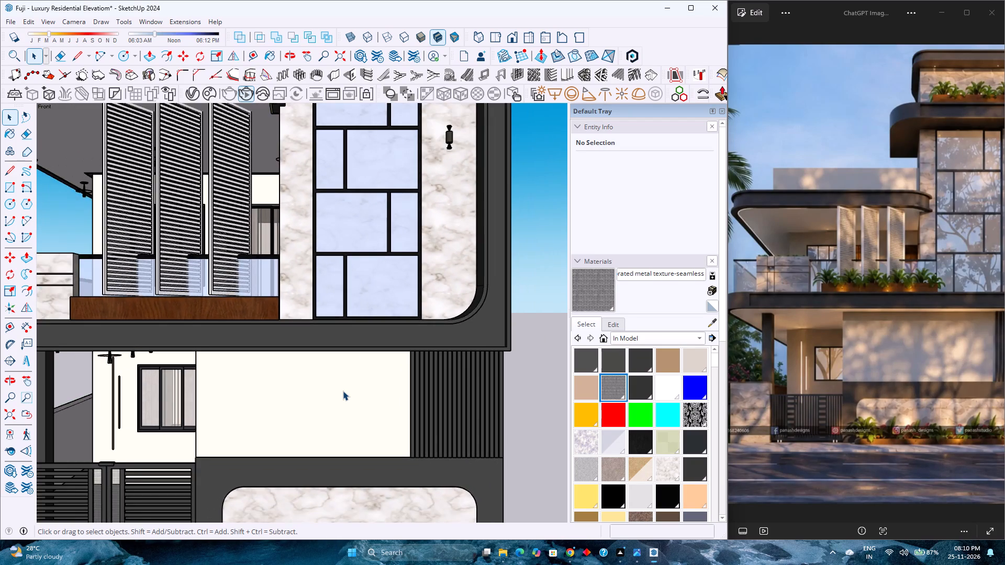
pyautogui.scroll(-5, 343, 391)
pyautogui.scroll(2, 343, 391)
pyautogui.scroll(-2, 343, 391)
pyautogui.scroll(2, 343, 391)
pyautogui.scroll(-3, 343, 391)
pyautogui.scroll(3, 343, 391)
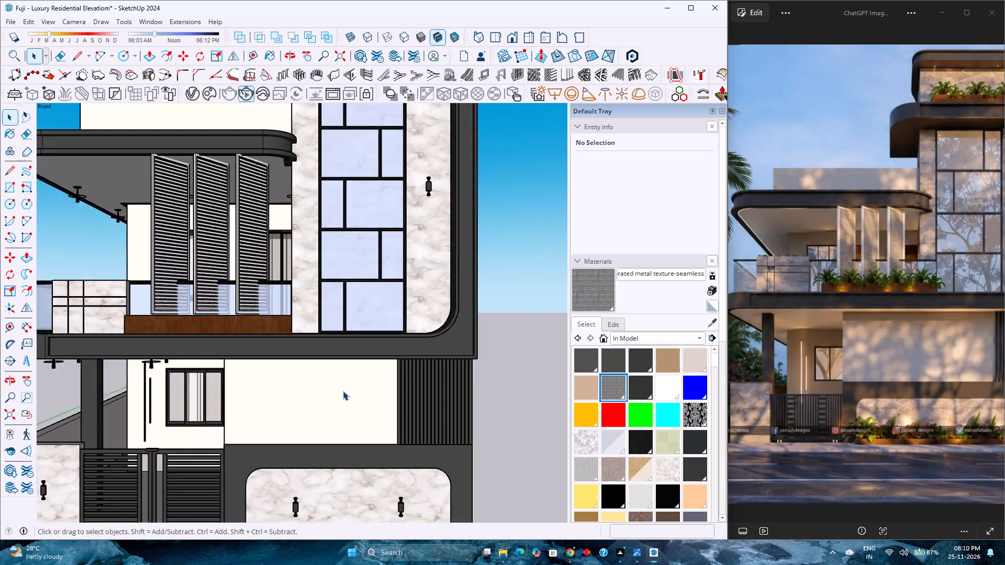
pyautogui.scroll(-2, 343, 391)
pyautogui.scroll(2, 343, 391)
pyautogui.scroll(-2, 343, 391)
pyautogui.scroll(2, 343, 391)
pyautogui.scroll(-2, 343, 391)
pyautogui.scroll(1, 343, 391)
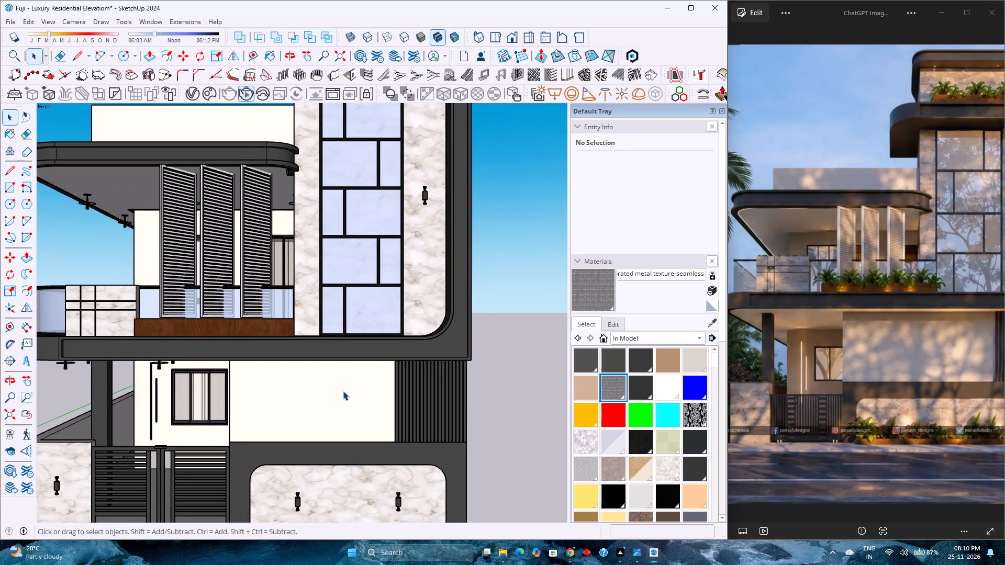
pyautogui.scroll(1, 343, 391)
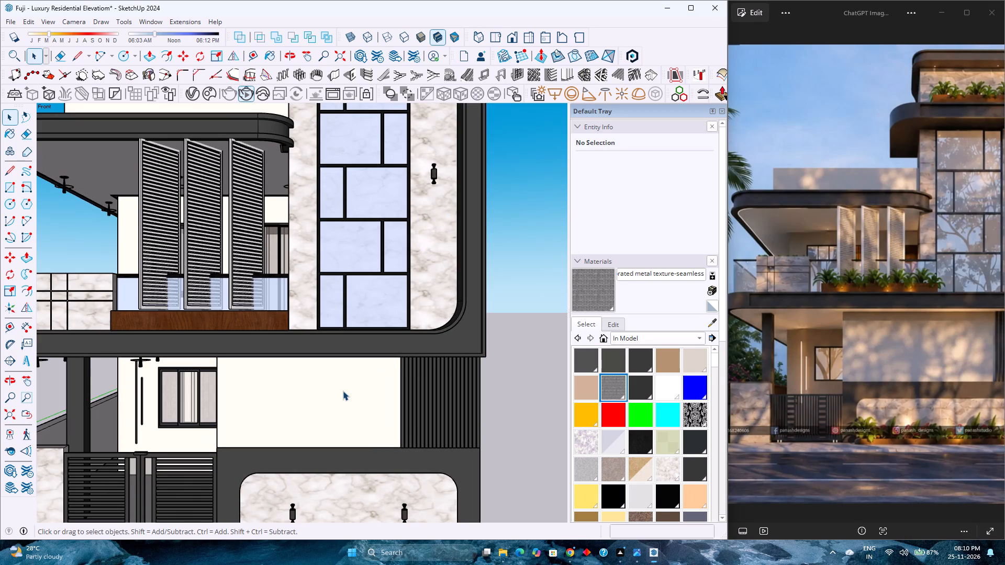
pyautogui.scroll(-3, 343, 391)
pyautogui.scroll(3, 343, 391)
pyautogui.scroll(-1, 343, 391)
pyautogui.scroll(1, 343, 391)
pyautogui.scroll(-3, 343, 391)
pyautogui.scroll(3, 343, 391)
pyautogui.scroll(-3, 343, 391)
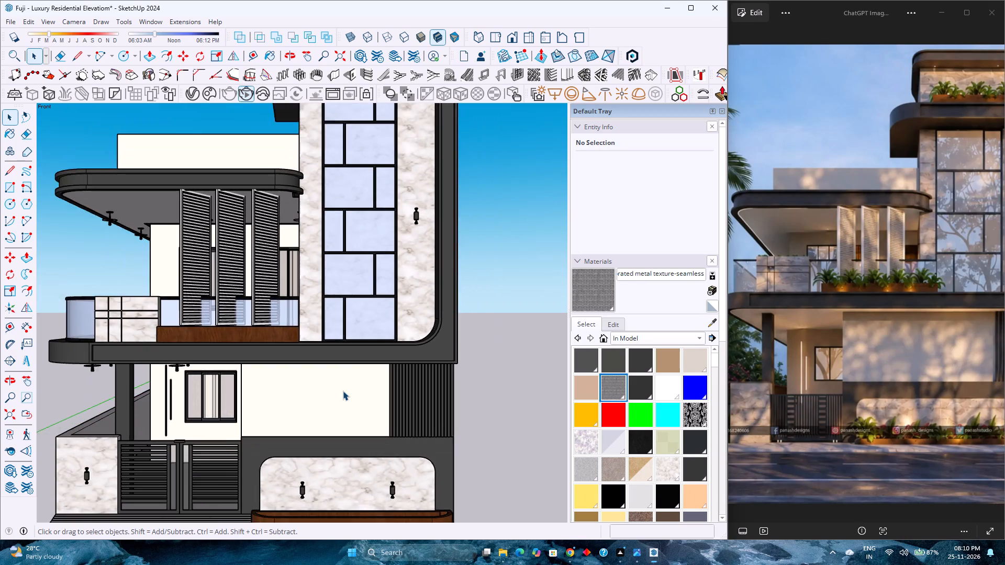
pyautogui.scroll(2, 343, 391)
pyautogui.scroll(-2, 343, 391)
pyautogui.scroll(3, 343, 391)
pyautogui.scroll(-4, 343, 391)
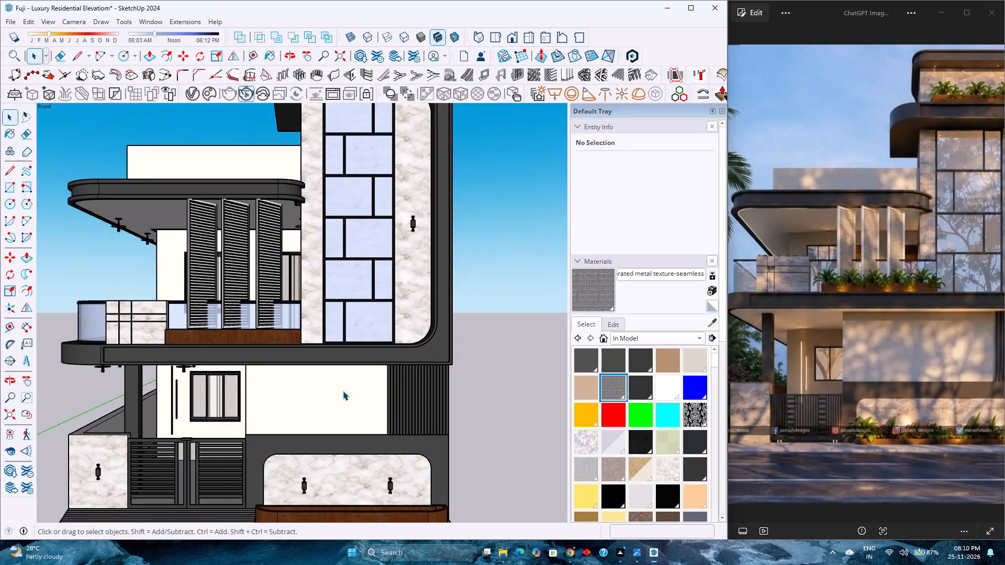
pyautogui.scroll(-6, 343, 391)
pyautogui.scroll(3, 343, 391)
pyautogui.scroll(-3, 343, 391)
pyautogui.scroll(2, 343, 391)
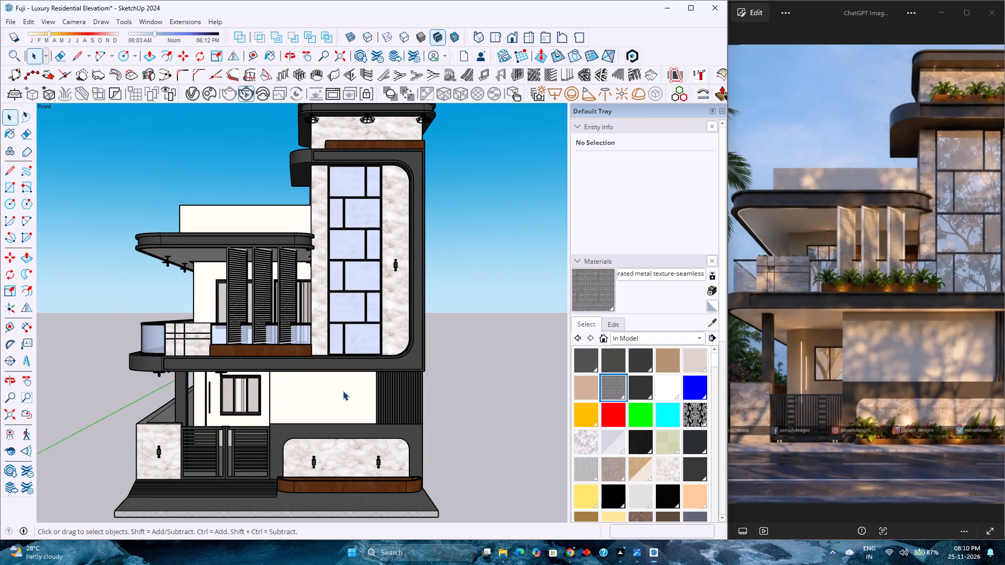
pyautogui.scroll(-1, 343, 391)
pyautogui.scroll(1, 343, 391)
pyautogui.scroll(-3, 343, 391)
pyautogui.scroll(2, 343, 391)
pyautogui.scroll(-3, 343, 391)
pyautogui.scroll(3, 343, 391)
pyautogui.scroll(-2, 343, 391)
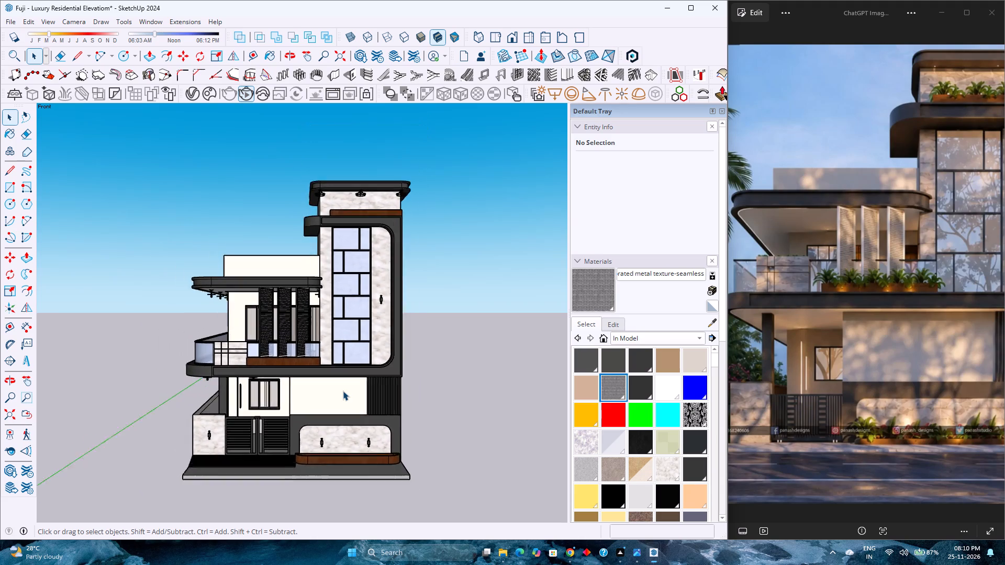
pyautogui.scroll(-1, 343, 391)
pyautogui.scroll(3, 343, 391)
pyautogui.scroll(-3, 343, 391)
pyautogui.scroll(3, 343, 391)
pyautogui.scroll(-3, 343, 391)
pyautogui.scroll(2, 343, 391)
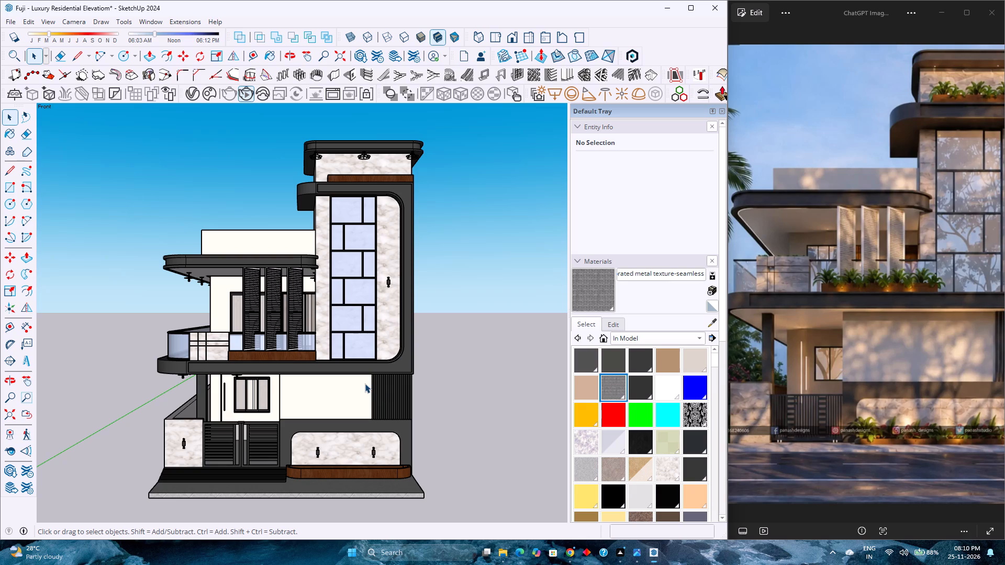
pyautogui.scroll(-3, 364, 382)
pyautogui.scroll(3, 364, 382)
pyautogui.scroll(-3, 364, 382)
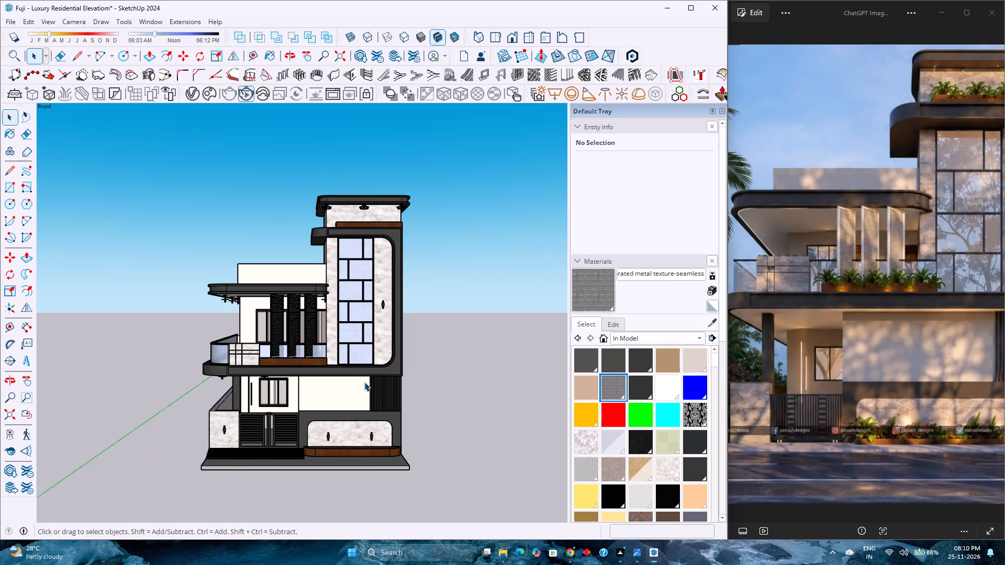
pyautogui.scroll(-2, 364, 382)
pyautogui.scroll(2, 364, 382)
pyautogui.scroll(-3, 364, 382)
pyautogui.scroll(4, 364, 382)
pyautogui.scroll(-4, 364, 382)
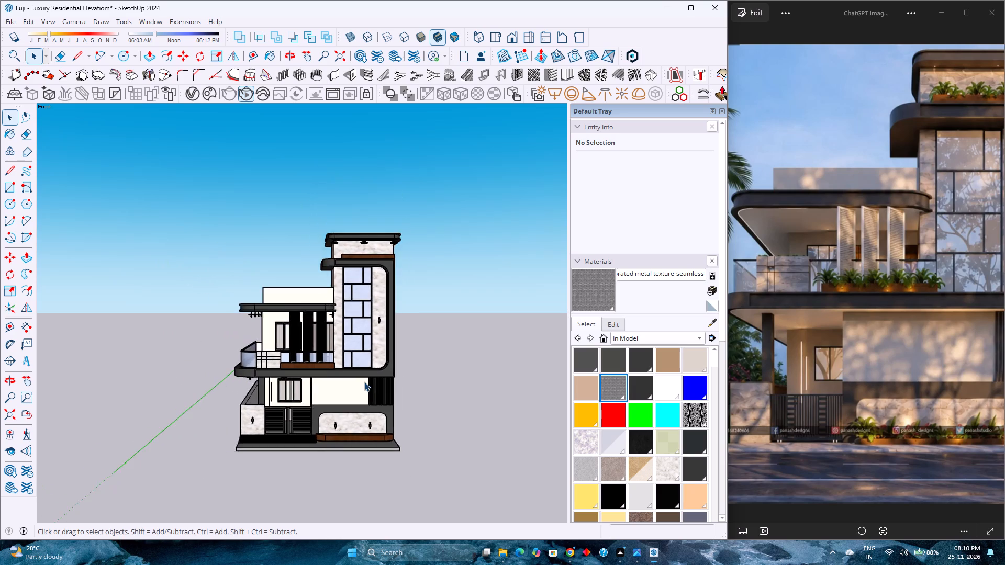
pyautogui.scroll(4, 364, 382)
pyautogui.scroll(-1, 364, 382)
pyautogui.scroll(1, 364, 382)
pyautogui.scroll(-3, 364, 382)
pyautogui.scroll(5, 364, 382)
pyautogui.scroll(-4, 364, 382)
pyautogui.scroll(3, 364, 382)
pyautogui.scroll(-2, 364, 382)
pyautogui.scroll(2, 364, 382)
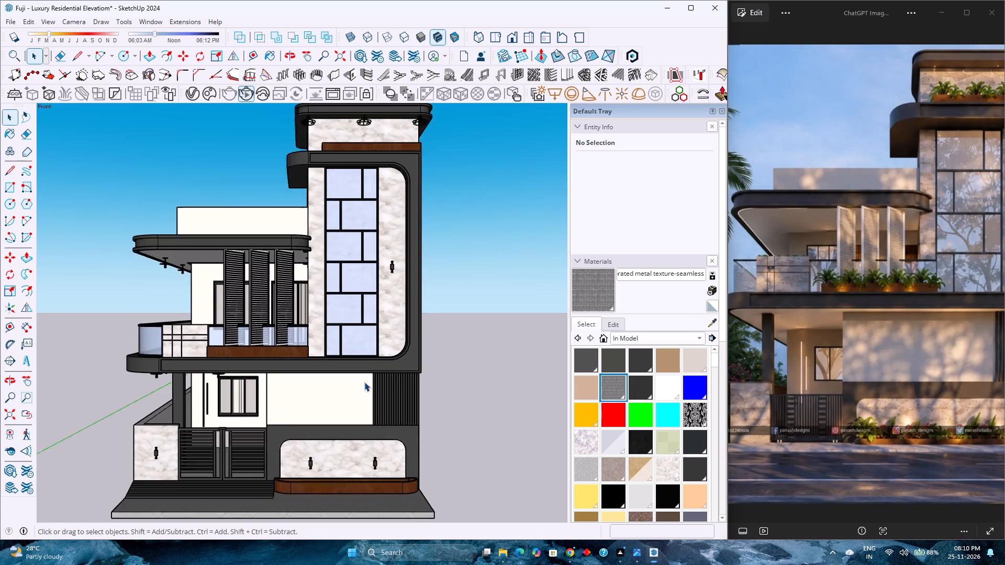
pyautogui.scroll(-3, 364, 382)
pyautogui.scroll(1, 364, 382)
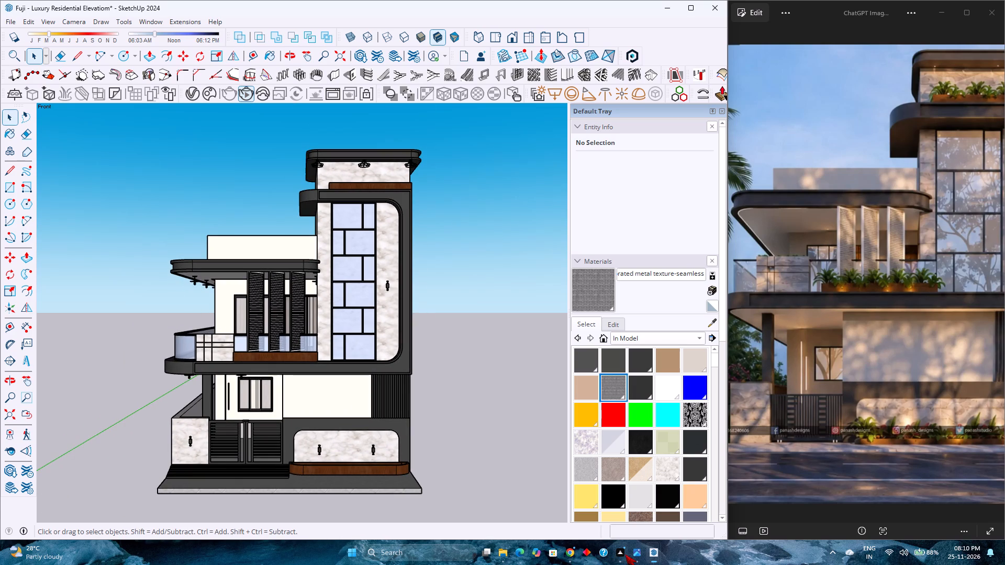
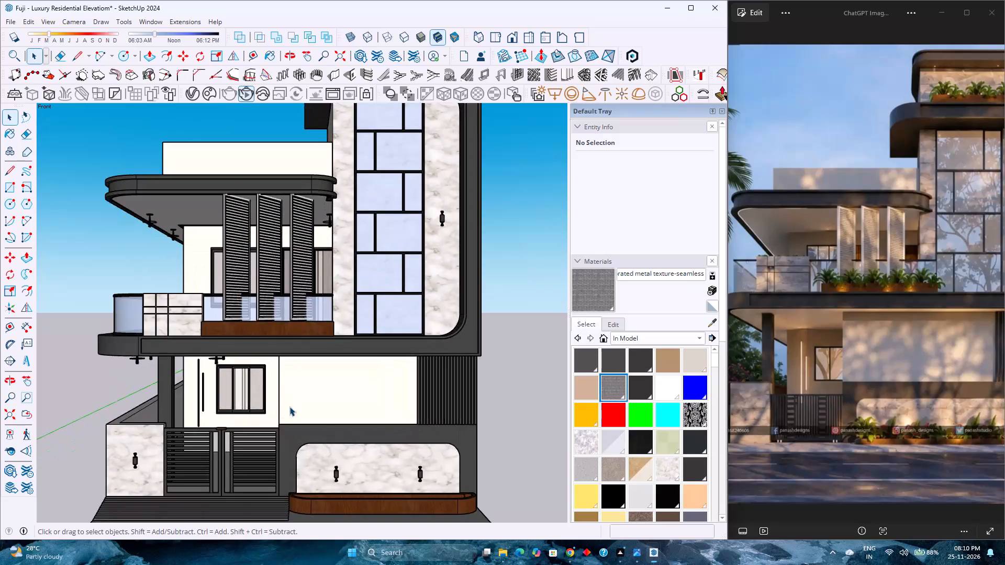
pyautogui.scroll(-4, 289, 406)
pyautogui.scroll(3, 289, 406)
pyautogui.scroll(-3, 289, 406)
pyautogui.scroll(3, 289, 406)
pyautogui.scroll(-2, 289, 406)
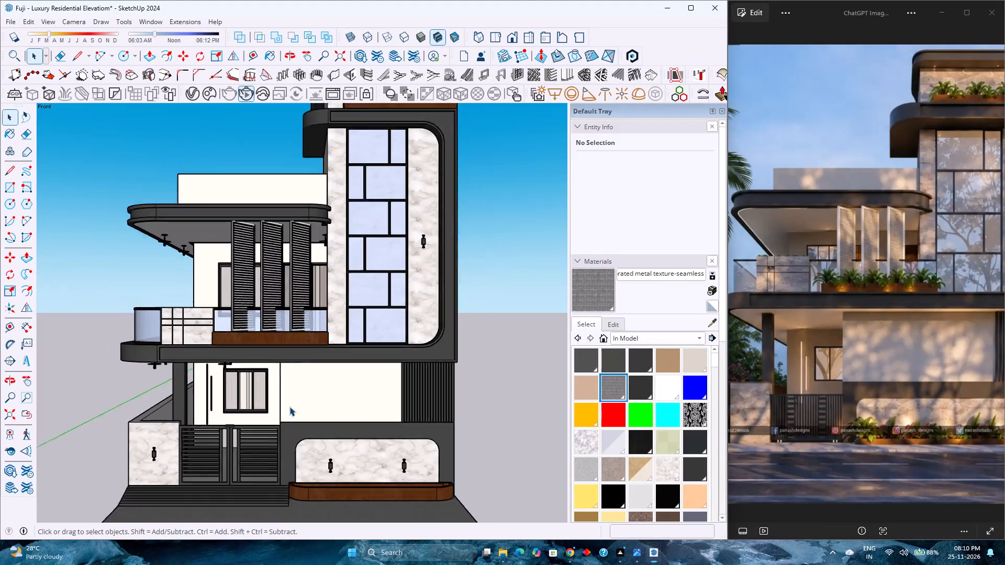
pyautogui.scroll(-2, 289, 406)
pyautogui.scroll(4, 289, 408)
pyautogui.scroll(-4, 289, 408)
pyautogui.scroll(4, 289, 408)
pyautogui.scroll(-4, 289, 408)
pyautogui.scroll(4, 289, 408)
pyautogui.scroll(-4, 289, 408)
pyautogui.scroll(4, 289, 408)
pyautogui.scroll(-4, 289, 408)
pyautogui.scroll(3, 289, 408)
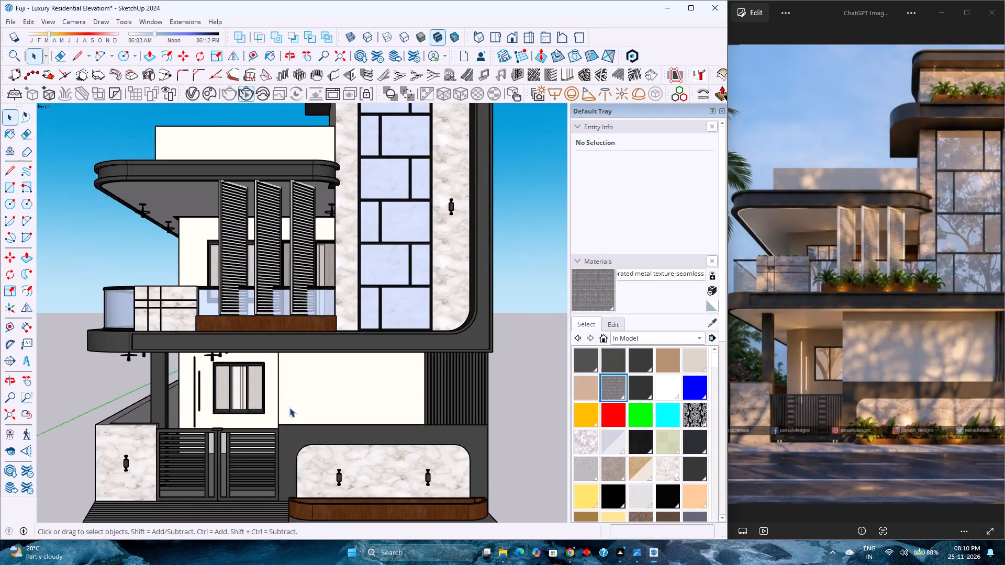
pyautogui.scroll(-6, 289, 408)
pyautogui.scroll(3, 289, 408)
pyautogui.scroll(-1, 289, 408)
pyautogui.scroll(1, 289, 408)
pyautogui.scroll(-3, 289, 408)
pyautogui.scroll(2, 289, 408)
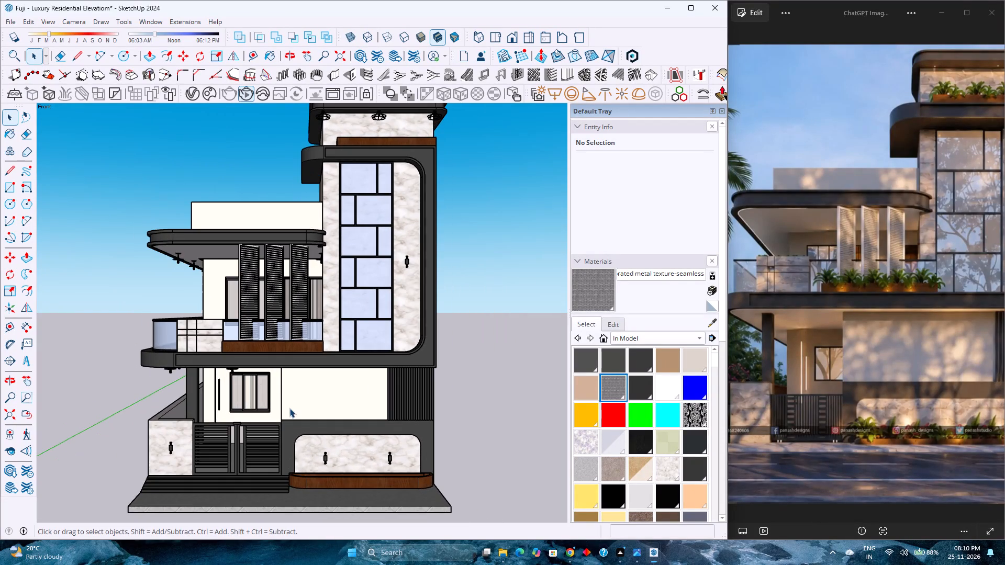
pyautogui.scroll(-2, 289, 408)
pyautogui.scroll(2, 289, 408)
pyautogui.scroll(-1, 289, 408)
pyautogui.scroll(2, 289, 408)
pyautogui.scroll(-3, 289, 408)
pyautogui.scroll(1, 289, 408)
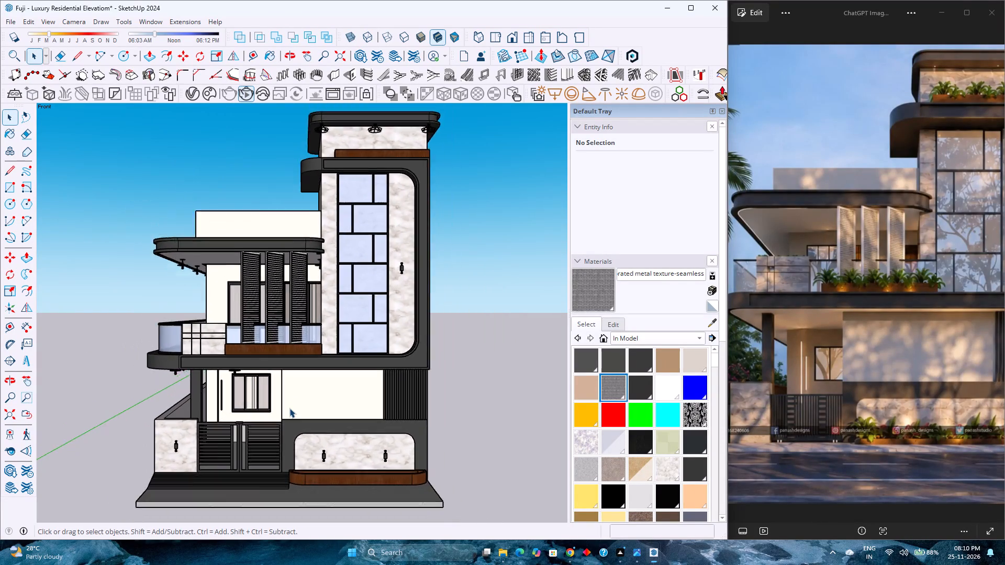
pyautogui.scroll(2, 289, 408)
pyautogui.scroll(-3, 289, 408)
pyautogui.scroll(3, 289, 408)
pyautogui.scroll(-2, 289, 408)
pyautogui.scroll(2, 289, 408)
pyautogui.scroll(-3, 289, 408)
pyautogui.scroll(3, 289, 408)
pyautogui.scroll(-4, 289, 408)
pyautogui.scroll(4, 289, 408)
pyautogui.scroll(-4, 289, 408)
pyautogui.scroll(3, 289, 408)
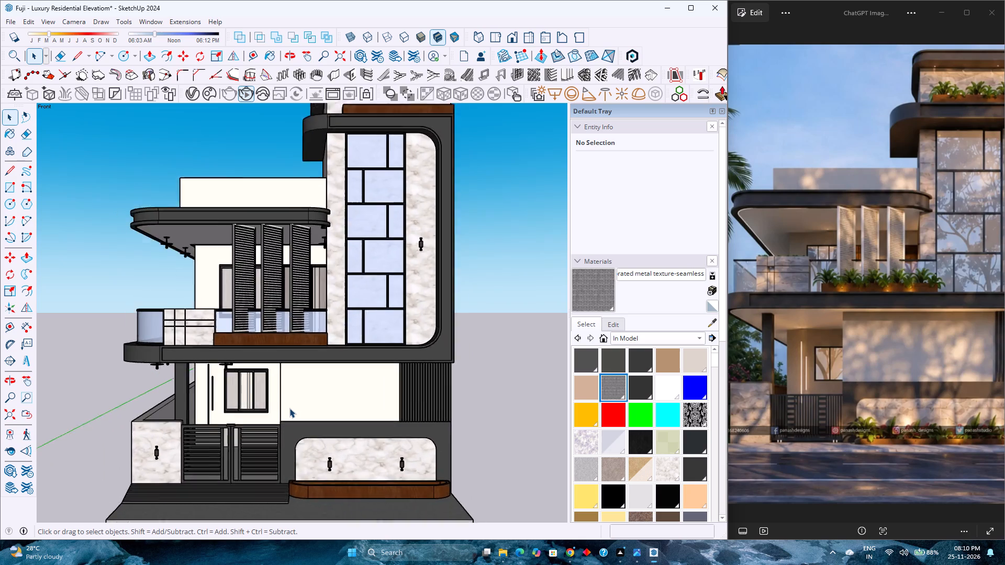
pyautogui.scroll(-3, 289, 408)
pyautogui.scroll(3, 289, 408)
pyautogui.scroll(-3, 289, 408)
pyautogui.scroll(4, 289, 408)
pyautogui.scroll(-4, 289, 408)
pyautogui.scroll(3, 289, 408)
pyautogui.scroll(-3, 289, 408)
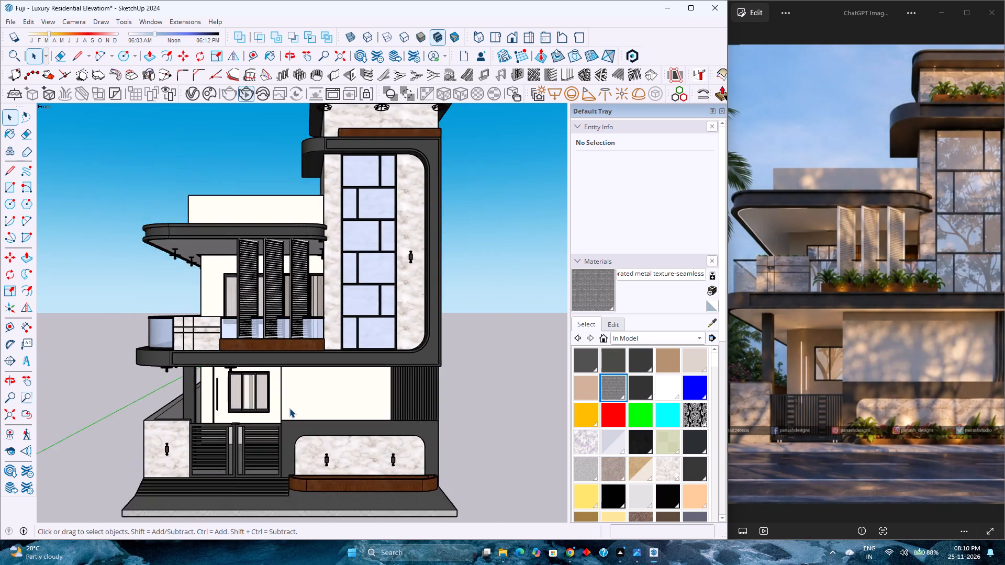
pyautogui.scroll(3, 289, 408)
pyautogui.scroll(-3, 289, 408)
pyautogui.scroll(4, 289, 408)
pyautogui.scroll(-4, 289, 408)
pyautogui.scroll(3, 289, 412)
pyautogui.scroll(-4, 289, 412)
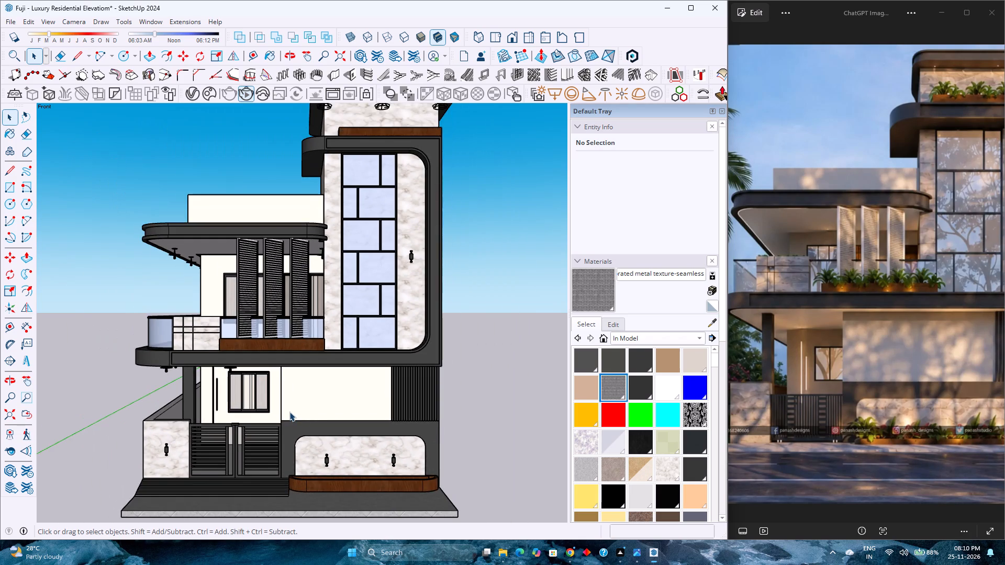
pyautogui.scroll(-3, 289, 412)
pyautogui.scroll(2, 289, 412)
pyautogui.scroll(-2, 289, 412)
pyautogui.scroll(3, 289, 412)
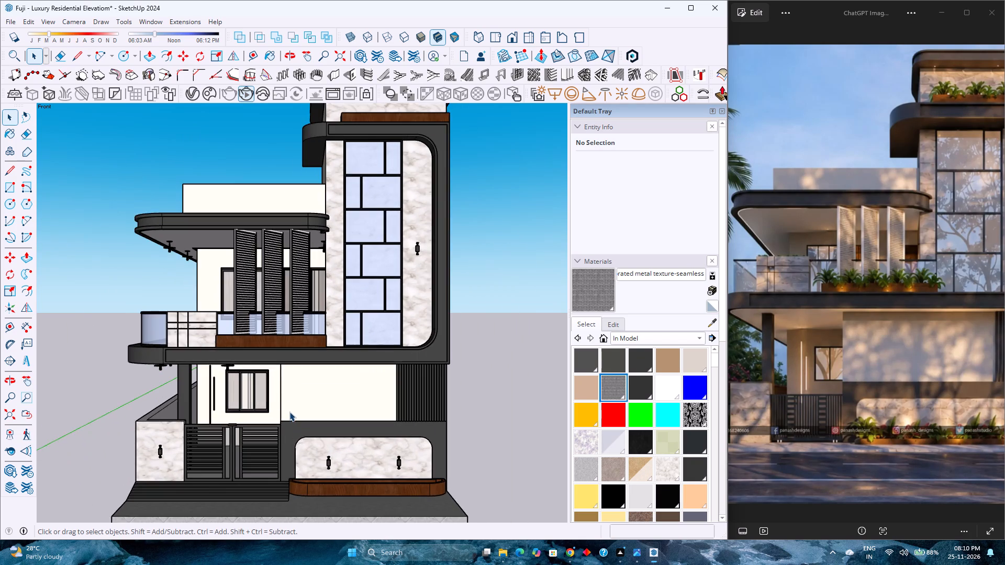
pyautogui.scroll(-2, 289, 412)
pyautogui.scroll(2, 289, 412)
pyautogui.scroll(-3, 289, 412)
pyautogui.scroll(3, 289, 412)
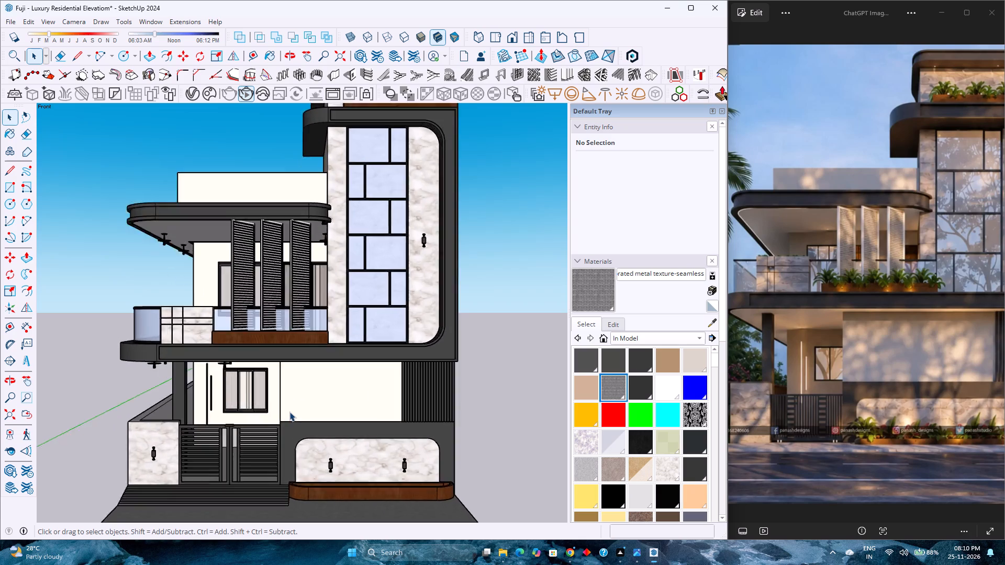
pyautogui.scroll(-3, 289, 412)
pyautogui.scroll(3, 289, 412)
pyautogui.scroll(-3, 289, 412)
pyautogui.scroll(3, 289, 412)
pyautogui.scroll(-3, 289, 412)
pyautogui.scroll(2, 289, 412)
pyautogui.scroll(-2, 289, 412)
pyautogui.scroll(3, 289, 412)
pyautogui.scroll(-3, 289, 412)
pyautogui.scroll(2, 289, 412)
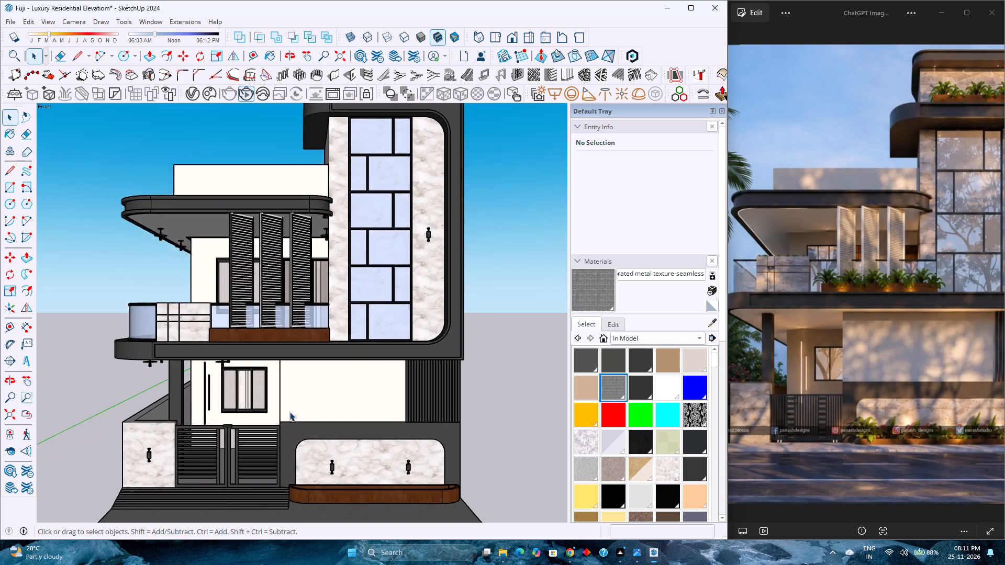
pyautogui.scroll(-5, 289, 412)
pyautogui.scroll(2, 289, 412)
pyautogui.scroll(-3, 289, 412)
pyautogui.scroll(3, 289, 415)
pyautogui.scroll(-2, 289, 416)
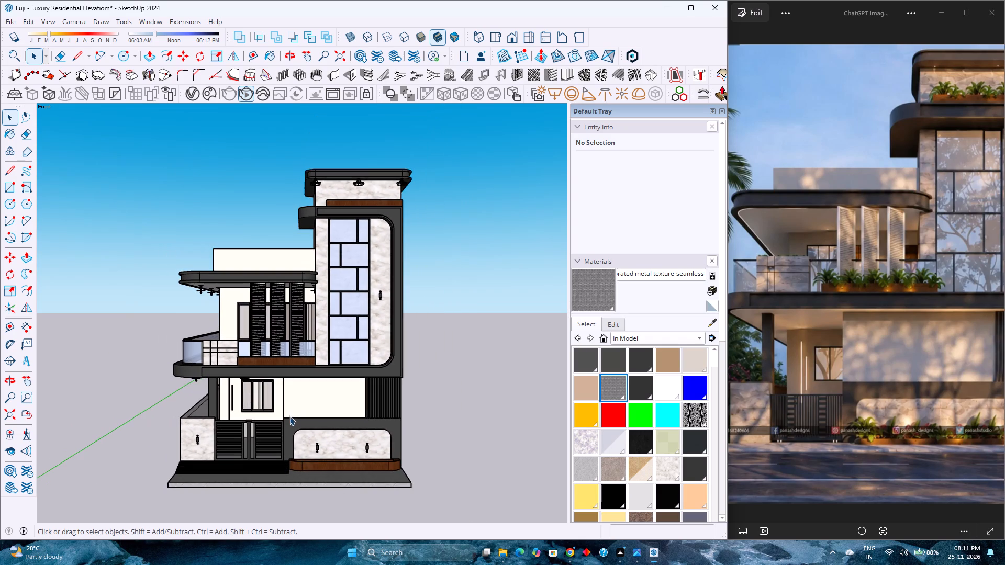
# Show the whole model in the standard front view and examine the facade and side wall from an oblique angle.
pyautogui.click(512, 38)
pyautogui.click(9, 413)
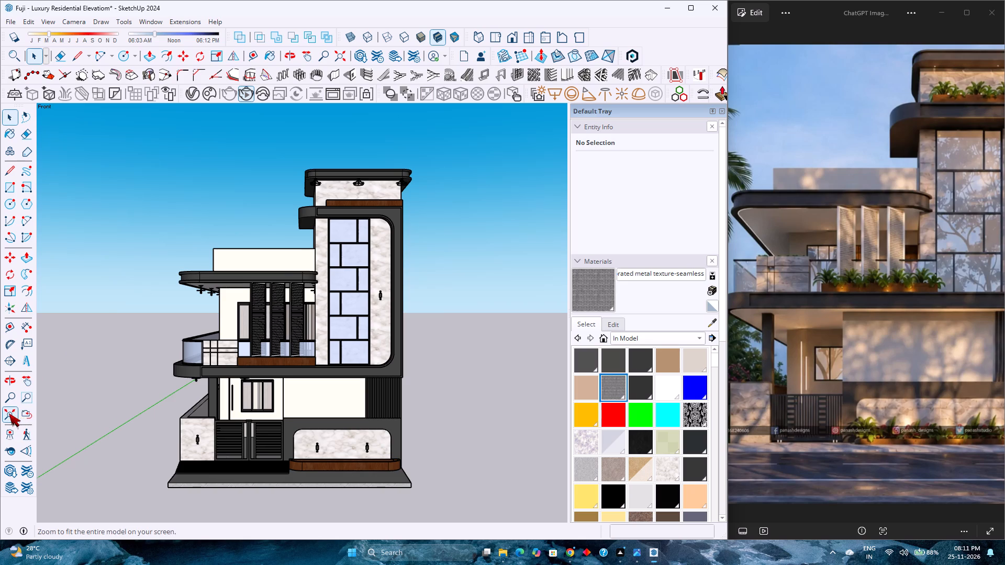
pyautogui.moveTo(299, 393); pyautogui.dragTo(196, 391, button='middle')
pyautogui.scroll(-3, 196, 391)
pyautogui.scroll(4, 196, 391)
pyautogui.scroll(-1, 196, 391)
pyautogui.moveTo(196, 391); pyautogui.dragTo(242, 392, button='middle')
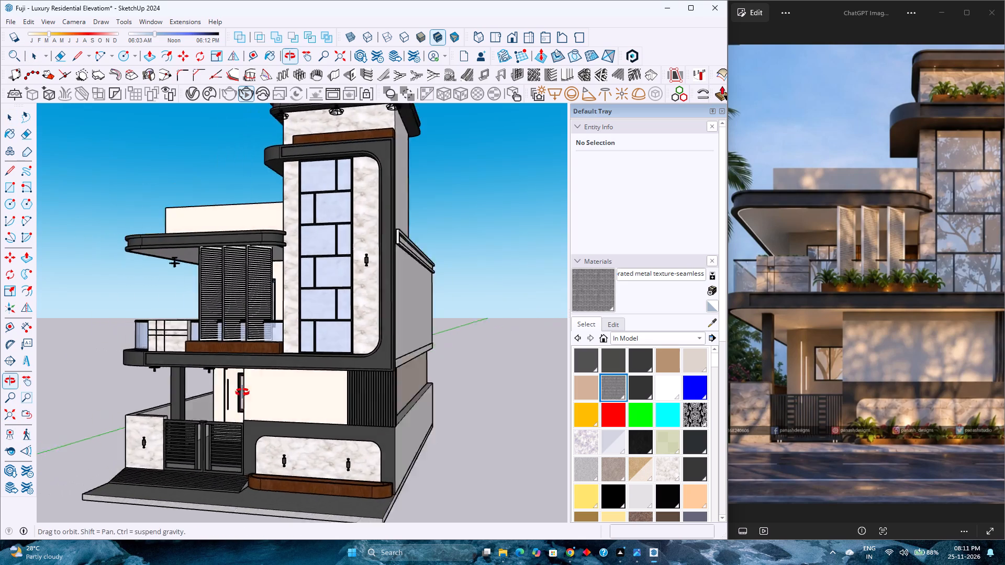
pyautogui.moveTo(242, 392); pyautogui.dragTo(278, 393, button='middle')
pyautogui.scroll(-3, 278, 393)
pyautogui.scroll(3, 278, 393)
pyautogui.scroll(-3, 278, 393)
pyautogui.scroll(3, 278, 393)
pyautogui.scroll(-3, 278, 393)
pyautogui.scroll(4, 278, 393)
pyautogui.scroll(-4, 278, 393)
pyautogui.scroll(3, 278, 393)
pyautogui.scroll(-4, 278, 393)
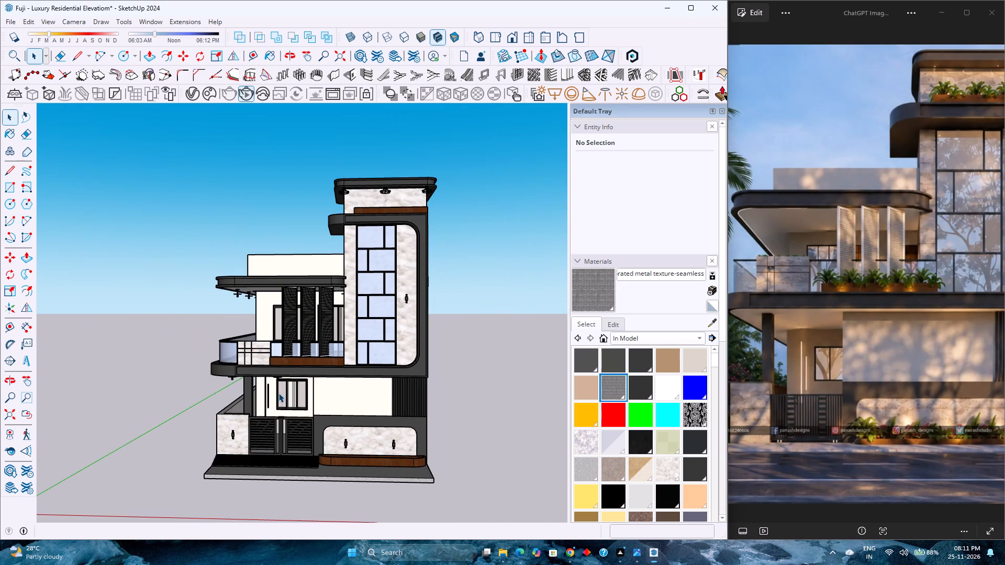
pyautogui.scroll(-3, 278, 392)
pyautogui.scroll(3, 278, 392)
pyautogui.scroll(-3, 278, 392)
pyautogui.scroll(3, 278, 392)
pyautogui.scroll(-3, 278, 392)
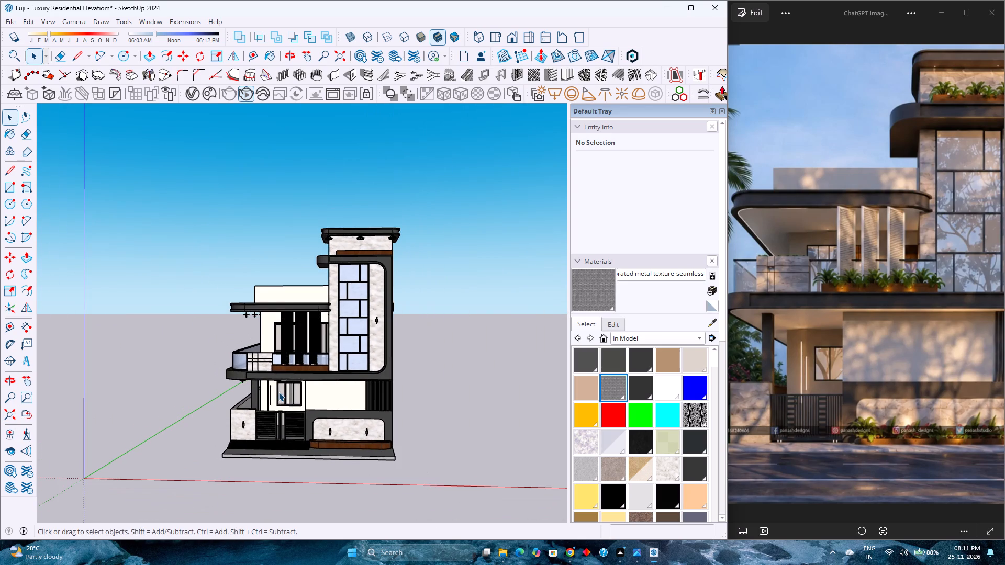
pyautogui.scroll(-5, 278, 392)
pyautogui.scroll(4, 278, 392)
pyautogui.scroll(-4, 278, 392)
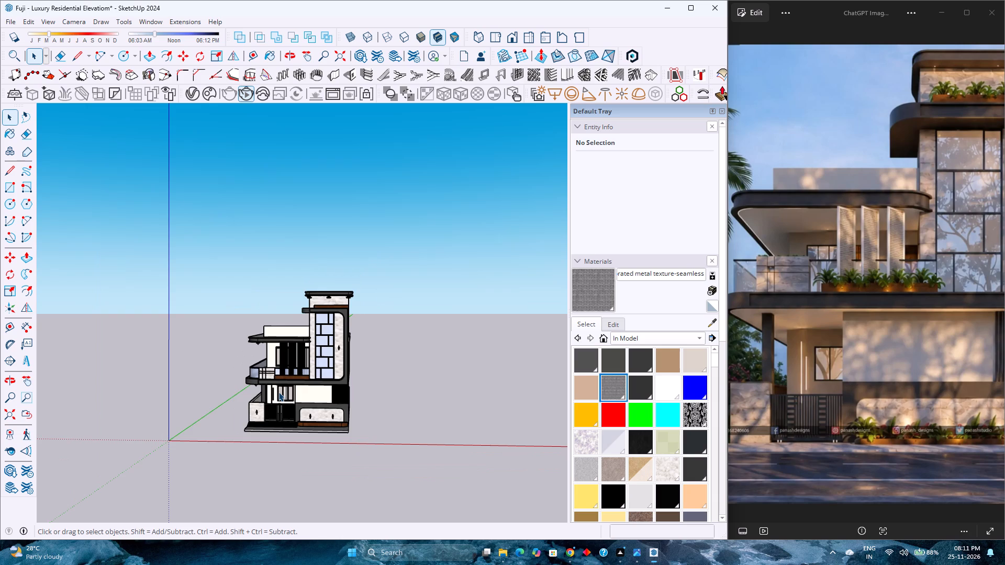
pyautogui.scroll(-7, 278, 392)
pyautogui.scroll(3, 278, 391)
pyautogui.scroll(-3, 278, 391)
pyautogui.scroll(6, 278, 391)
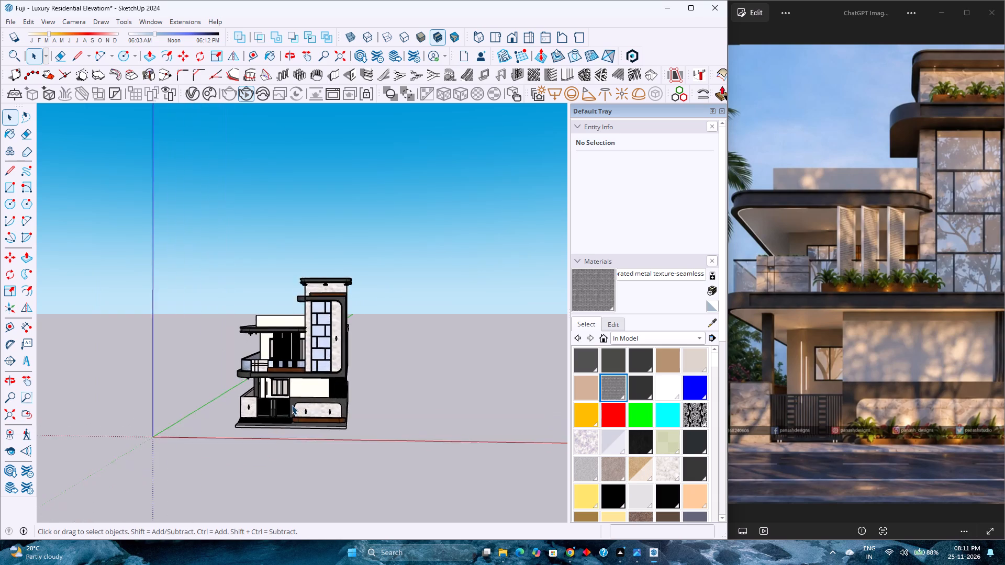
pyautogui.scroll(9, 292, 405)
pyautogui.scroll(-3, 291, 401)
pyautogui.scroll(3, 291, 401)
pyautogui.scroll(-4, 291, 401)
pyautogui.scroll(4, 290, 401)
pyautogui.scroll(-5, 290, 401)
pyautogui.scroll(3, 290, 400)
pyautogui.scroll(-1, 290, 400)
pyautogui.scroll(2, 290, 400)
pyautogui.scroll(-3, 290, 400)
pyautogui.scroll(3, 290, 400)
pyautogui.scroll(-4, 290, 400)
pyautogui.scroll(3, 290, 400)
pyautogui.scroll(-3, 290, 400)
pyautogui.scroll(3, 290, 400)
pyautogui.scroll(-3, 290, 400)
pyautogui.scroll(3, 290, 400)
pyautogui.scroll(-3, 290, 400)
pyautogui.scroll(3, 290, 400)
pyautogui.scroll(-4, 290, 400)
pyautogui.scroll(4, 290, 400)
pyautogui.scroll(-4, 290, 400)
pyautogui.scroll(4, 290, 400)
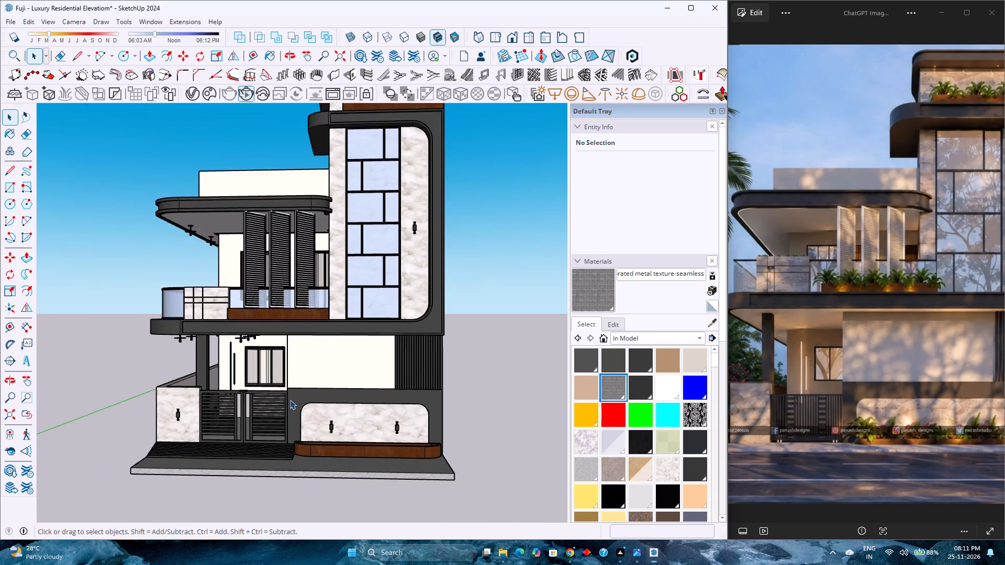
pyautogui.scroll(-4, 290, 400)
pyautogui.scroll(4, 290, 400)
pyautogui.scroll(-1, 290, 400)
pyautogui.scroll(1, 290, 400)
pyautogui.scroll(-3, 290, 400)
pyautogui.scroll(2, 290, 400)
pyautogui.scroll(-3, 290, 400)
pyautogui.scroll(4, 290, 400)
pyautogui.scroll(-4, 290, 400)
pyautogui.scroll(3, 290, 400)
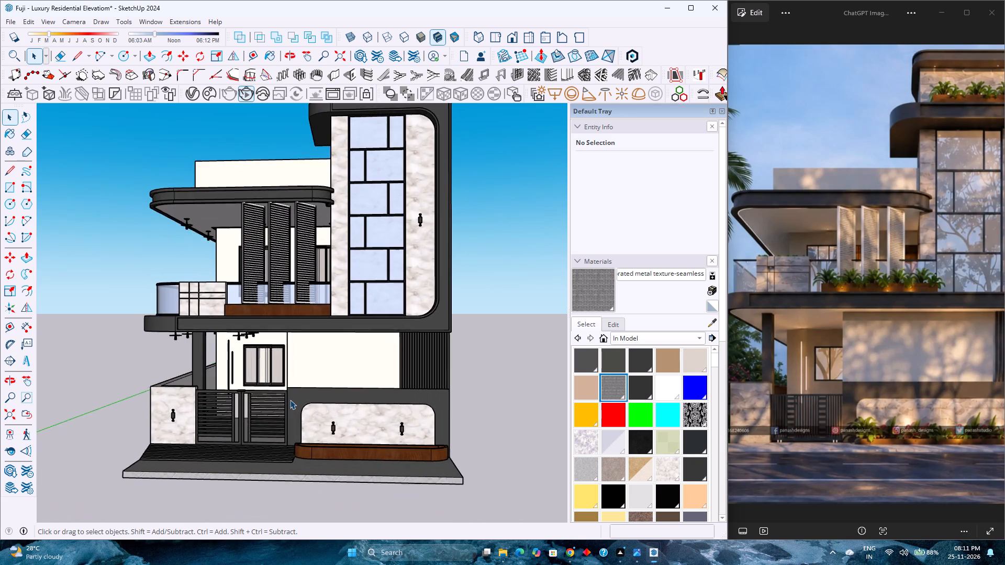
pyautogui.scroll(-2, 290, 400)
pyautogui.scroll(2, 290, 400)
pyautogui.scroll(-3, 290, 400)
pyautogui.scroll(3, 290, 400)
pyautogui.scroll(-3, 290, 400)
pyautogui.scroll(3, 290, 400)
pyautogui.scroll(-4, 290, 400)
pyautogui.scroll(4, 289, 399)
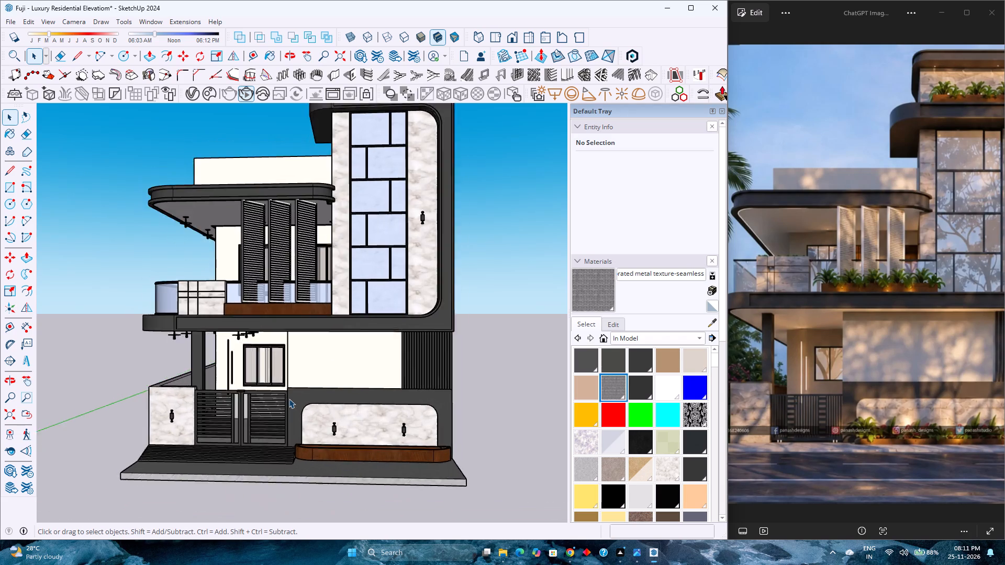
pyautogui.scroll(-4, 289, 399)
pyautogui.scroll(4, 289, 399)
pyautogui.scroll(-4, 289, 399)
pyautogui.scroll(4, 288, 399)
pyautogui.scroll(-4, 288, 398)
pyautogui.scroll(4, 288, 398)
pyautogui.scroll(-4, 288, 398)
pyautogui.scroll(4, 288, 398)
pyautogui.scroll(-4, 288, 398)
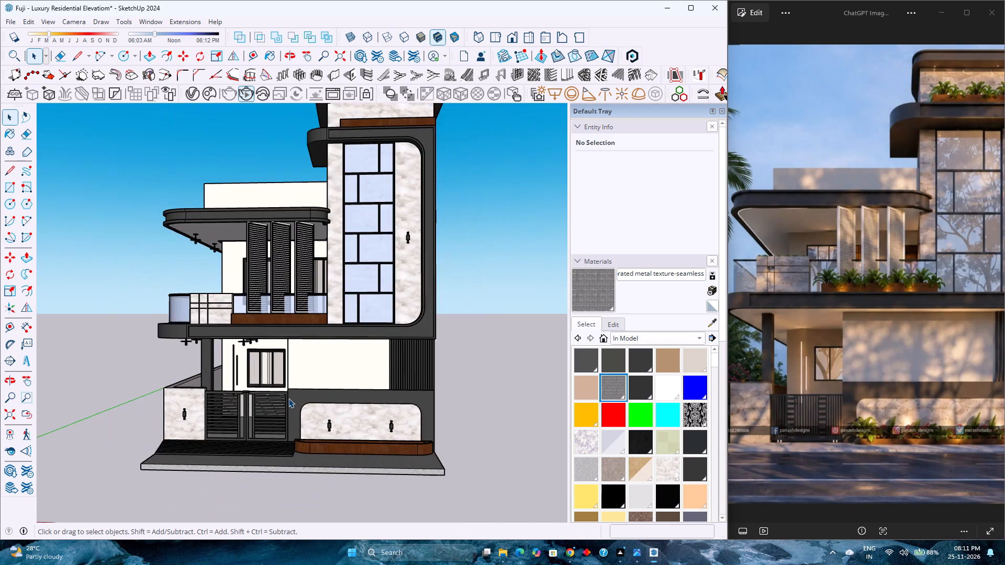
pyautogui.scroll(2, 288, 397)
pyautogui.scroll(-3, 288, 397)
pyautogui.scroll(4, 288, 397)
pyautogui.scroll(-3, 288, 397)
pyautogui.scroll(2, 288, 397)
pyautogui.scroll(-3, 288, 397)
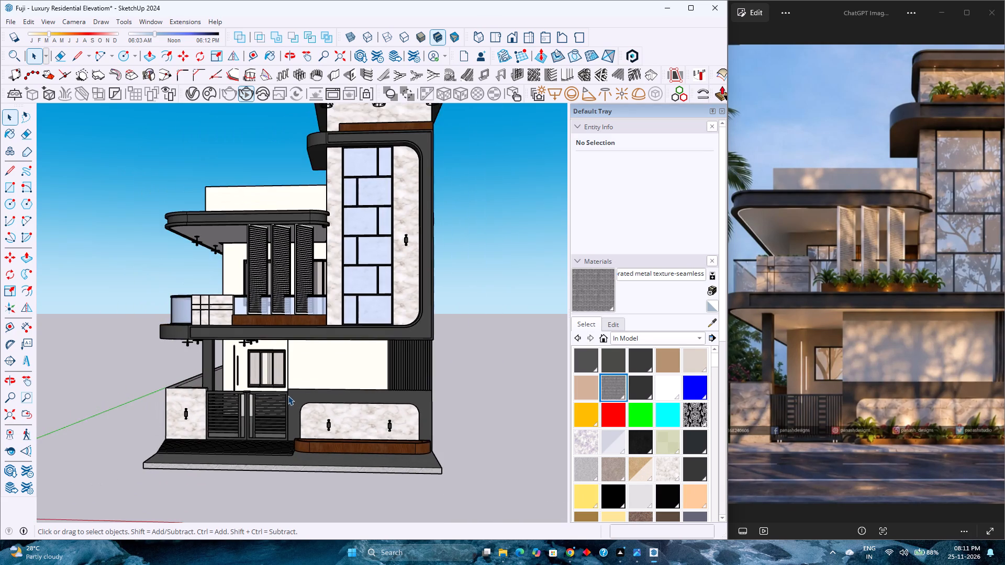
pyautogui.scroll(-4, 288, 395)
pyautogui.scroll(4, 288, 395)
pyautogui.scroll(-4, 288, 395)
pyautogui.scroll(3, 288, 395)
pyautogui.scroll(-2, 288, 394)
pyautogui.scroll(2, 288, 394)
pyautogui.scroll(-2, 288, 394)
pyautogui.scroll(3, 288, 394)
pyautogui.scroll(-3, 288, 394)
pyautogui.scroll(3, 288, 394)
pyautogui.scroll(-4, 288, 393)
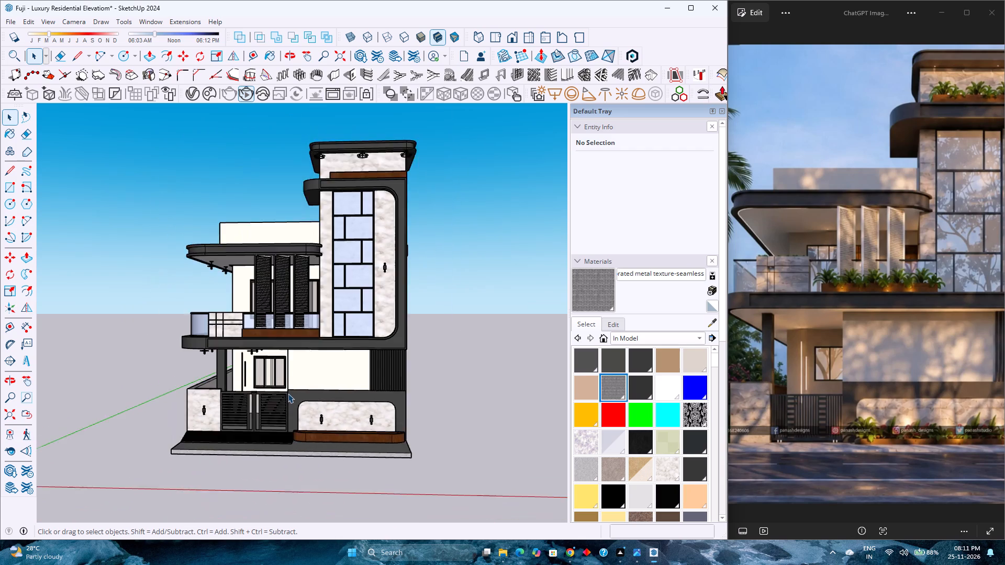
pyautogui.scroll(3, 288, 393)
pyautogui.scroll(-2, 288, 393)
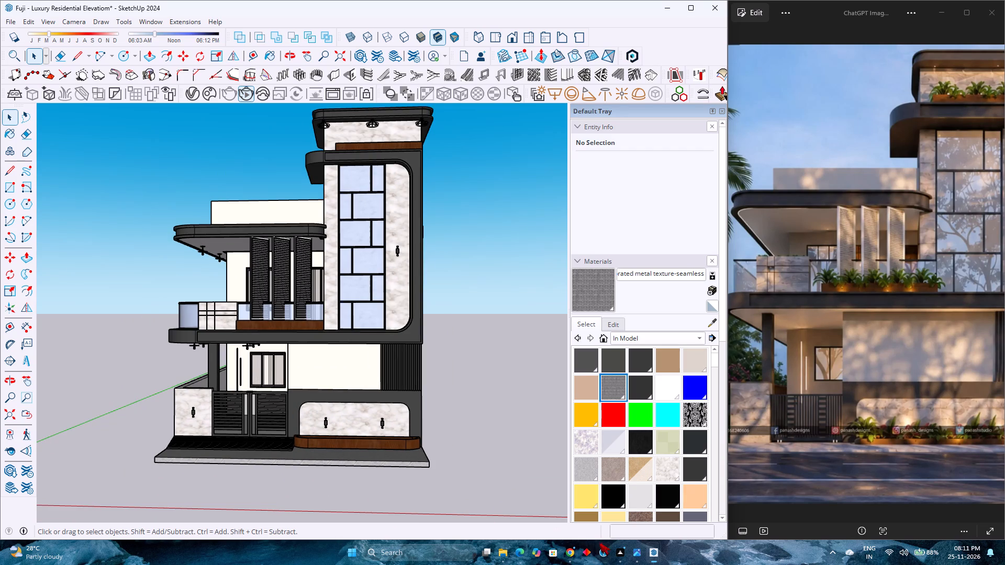
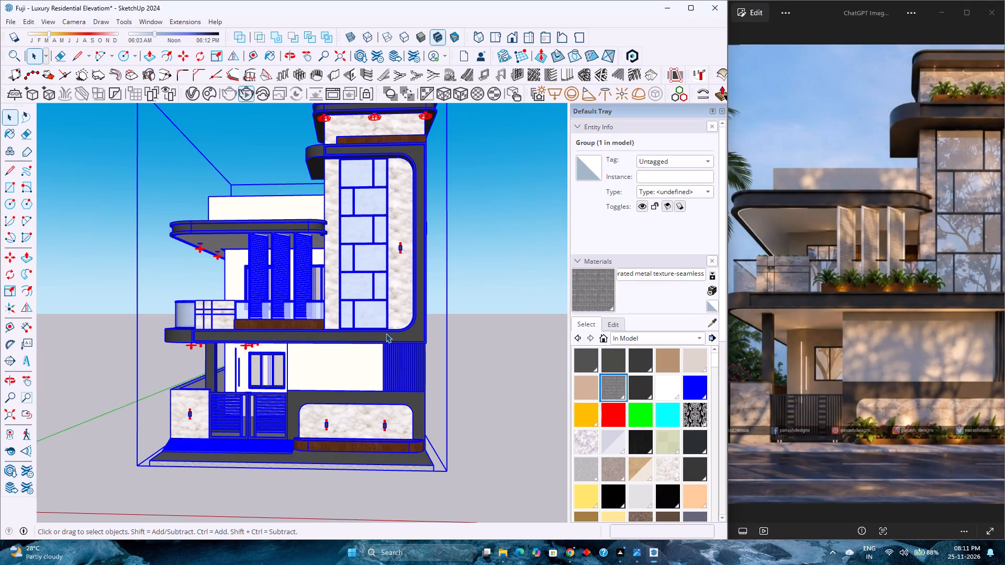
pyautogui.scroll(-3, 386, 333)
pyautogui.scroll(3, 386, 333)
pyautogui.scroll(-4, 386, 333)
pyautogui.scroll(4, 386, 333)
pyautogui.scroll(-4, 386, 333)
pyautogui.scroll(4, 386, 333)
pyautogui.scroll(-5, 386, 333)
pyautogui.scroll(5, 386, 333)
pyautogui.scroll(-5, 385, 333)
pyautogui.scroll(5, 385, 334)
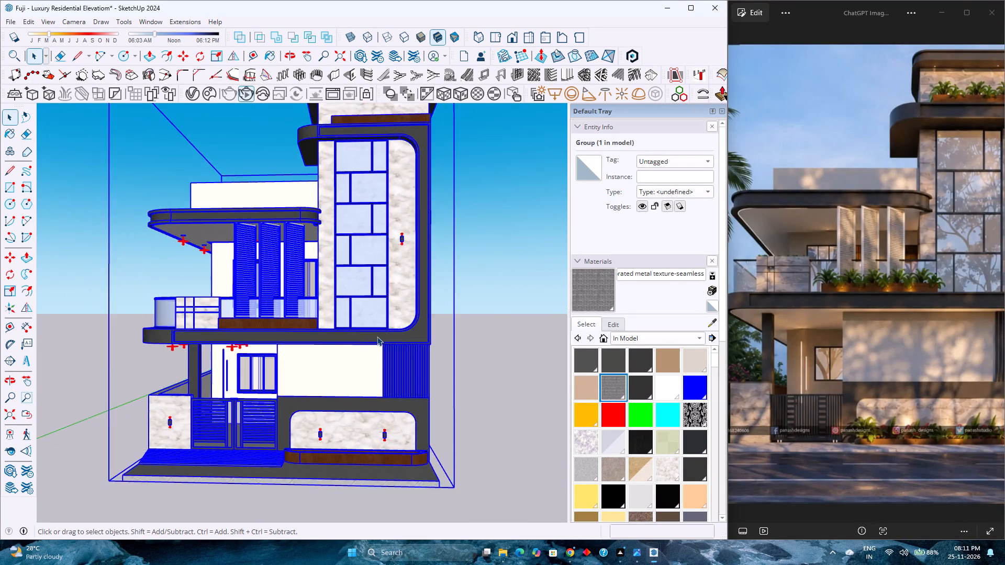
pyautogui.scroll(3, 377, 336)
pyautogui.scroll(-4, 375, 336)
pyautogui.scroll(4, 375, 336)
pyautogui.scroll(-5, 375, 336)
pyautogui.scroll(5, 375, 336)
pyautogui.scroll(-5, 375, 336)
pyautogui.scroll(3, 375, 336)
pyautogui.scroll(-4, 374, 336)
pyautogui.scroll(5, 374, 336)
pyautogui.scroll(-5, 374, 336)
# Clear the selection and open the building group for editing.
pyautogui.click(494, 337)
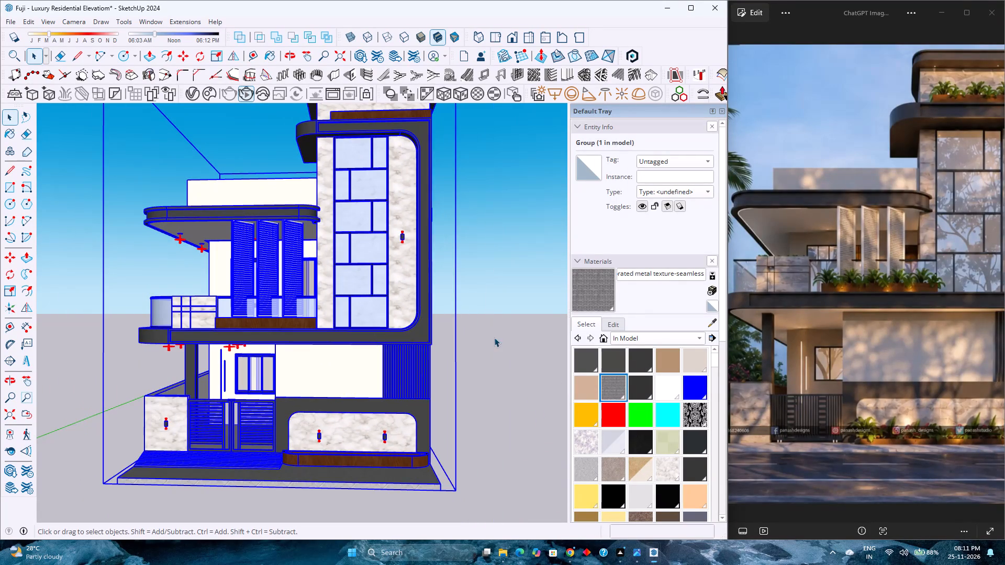
pyautogui.scroll(1, 406, 322)
pyautogui.doubleClick(282, 330)
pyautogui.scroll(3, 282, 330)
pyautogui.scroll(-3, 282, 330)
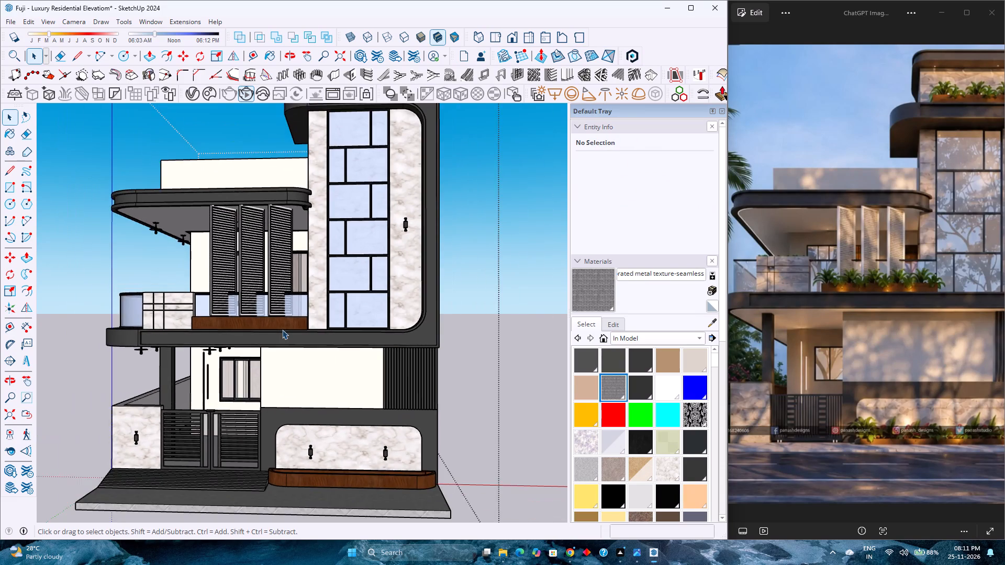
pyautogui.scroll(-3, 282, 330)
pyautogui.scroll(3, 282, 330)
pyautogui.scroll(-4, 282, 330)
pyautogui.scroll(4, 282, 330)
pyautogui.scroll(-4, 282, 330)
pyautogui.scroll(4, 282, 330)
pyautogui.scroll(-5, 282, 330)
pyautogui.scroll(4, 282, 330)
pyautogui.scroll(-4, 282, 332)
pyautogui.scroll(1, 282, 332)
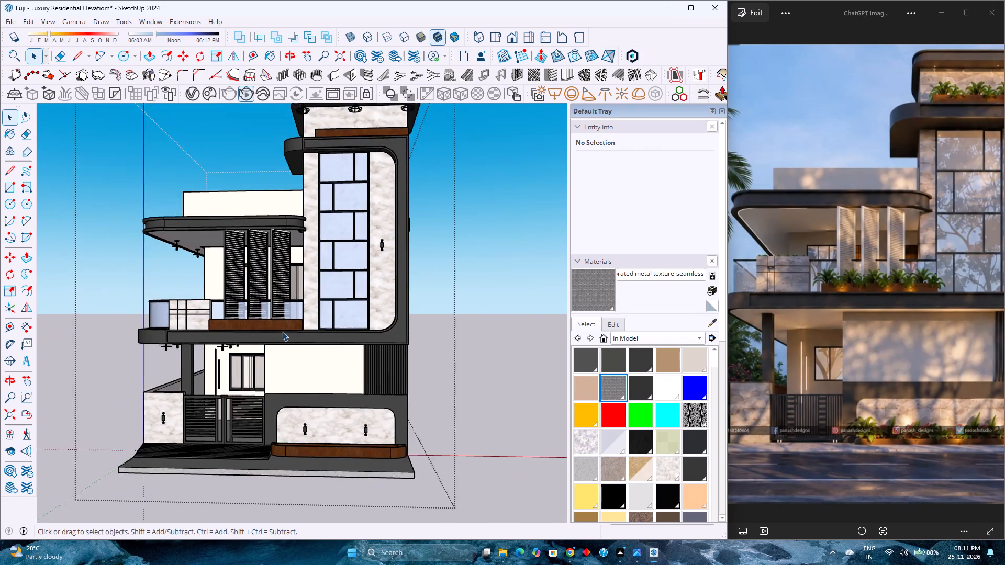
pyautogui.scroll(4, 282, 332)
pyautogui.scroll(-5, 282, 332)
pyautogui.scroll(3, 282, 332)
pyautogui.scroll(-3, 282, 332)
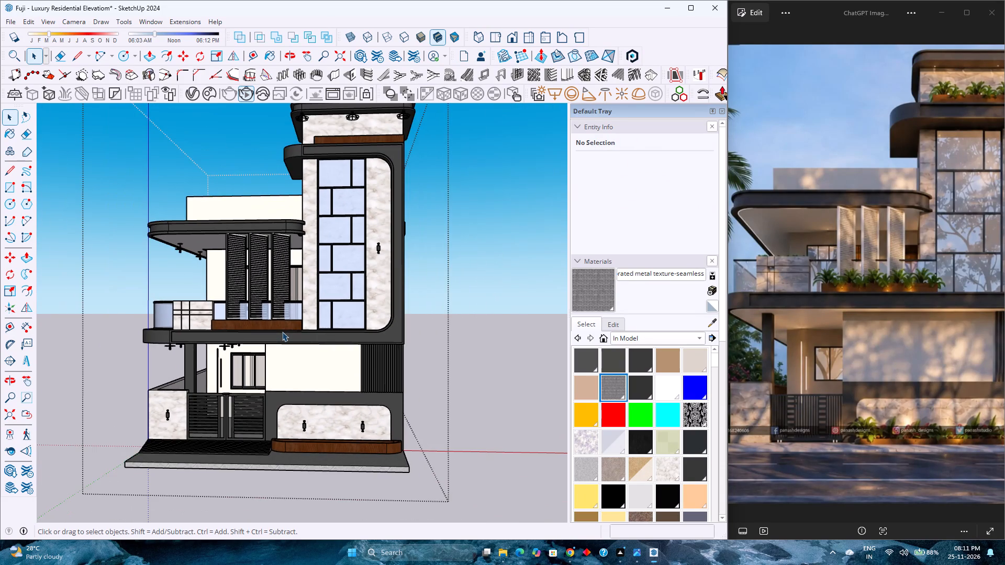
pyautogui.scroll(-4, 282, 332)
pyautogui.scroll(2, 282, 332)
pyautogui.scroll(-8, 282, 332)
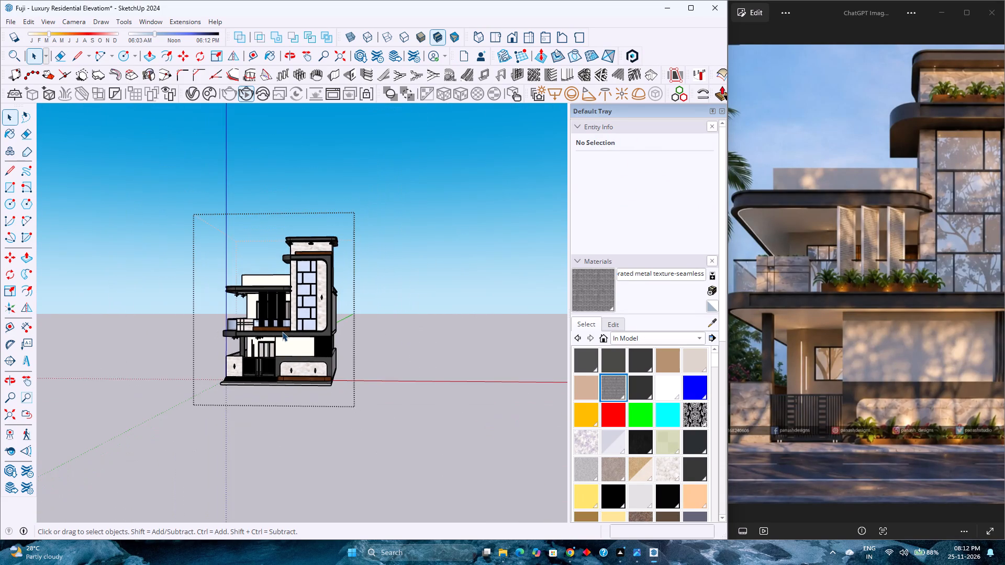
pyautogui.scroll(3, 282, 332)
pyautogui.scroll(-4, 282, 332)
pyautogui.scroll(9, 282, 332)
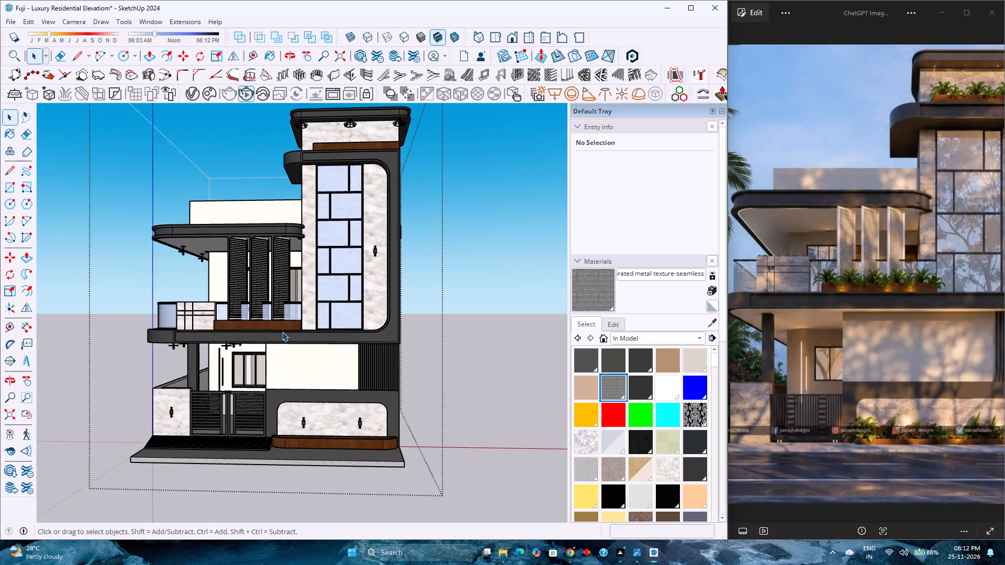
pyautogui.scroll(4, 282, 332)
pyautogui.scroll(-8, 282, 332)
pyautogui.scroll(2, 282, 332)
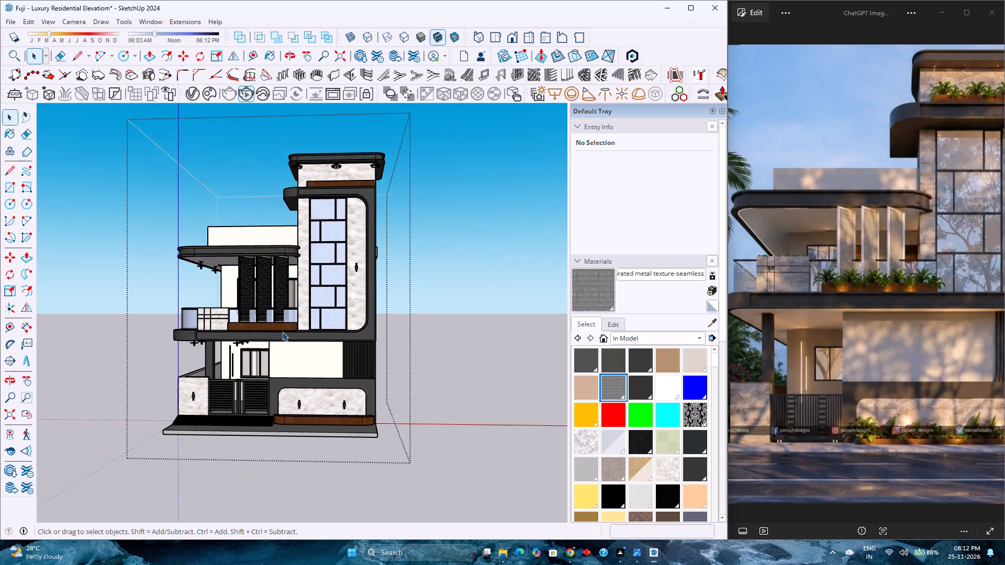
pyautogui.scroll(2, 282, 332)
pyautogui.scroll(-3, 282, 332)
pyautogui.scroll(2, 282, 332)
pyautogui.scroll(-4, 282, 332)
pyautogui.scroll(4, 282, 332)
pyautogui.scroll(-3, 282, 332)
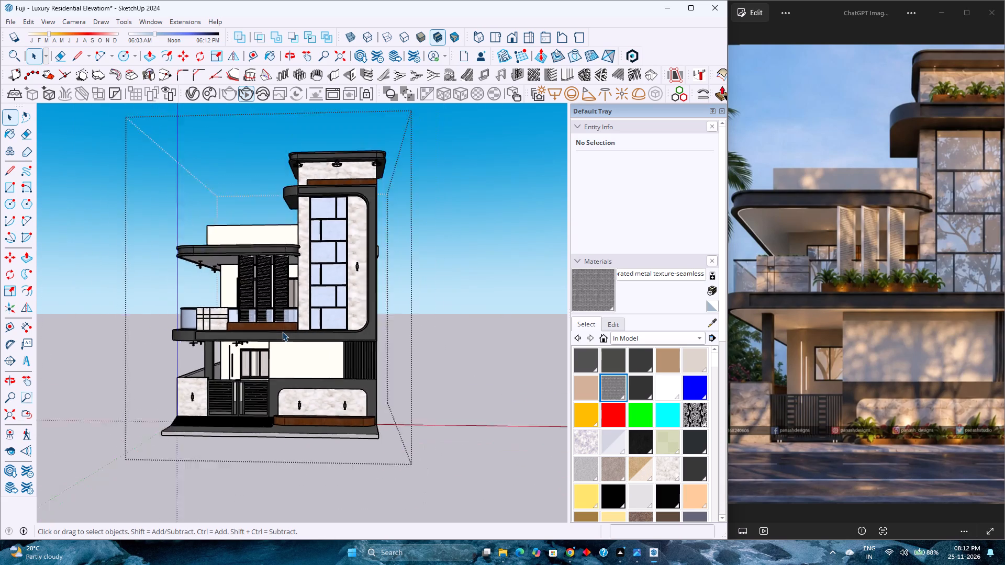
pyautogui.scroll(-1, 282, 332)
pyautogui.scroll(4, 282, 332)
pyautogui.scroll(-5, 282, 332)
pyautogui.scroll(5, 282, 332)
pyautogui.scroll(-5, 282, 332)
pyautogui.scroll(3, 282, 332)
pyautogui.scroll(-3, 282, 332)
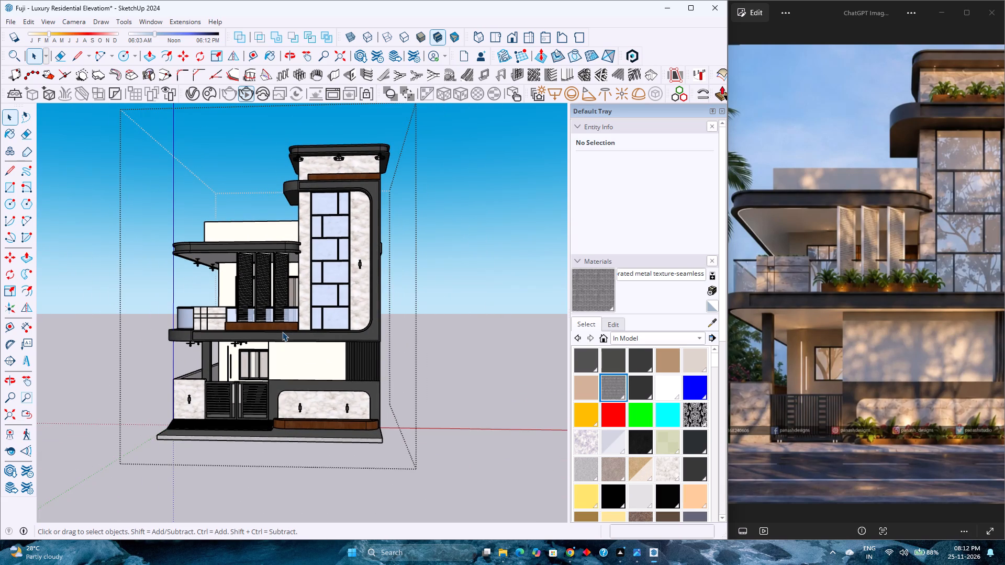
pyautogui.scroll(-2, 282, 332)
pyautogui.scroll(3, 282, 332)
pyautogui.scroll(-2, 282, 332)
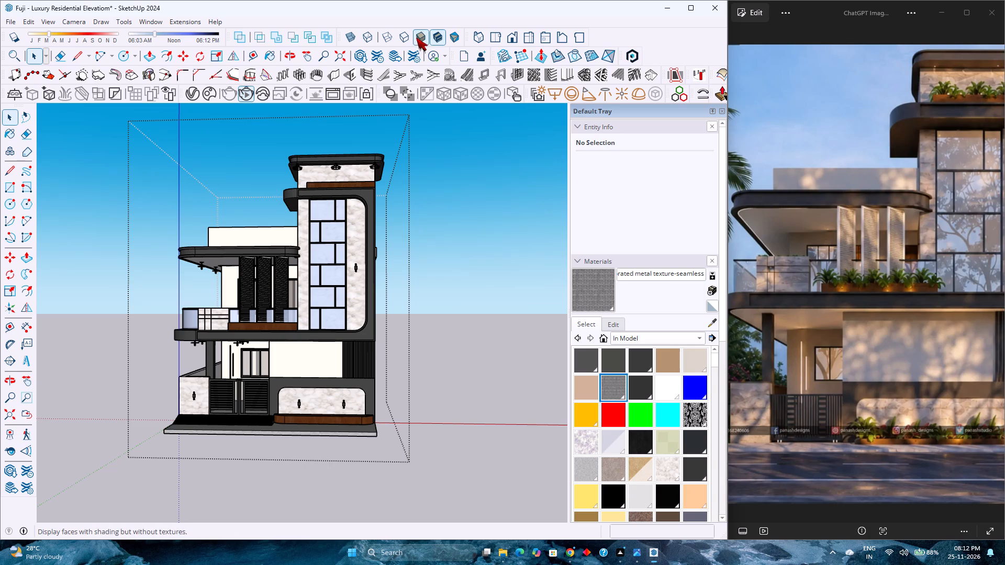
# Show the building in the standard front view and fit the whole model in the window.
pyautogui.click(512, 41)
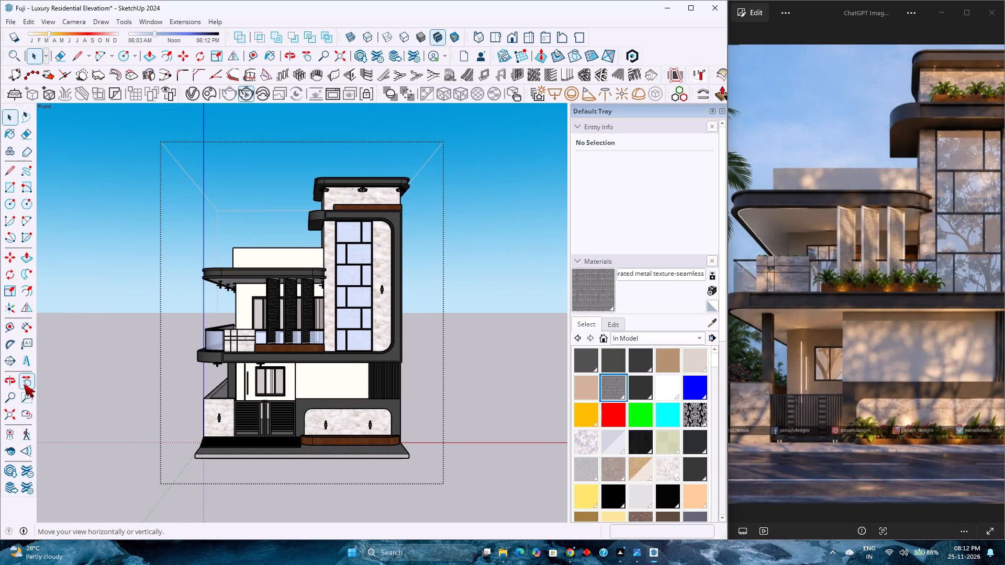
pyautogui.click(1, 414)
pyautogui.click(3, 413)
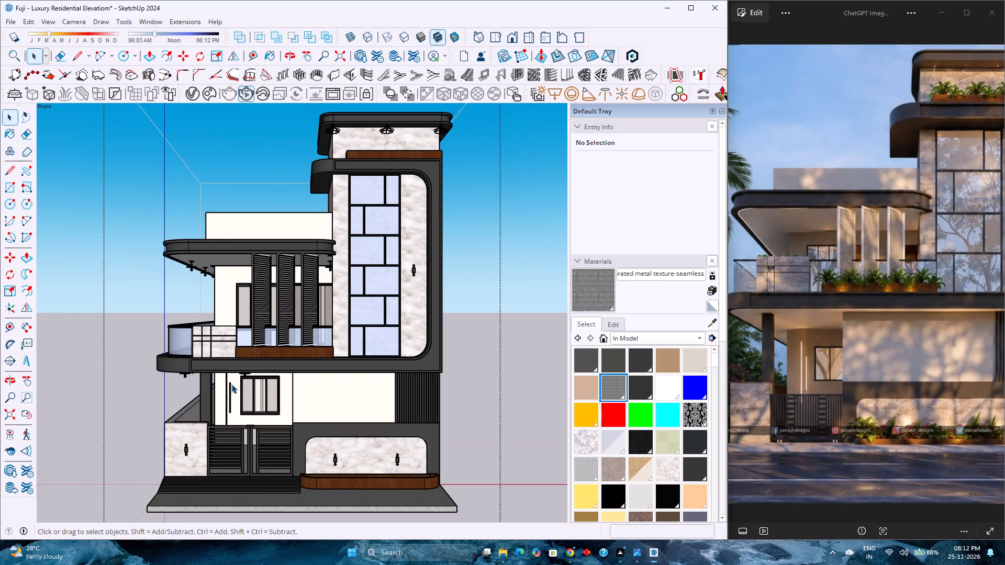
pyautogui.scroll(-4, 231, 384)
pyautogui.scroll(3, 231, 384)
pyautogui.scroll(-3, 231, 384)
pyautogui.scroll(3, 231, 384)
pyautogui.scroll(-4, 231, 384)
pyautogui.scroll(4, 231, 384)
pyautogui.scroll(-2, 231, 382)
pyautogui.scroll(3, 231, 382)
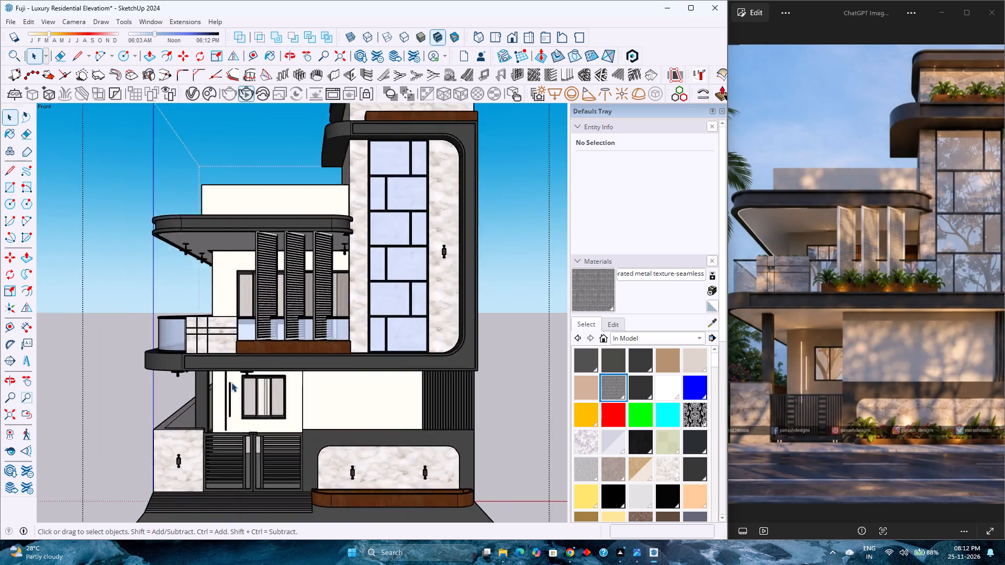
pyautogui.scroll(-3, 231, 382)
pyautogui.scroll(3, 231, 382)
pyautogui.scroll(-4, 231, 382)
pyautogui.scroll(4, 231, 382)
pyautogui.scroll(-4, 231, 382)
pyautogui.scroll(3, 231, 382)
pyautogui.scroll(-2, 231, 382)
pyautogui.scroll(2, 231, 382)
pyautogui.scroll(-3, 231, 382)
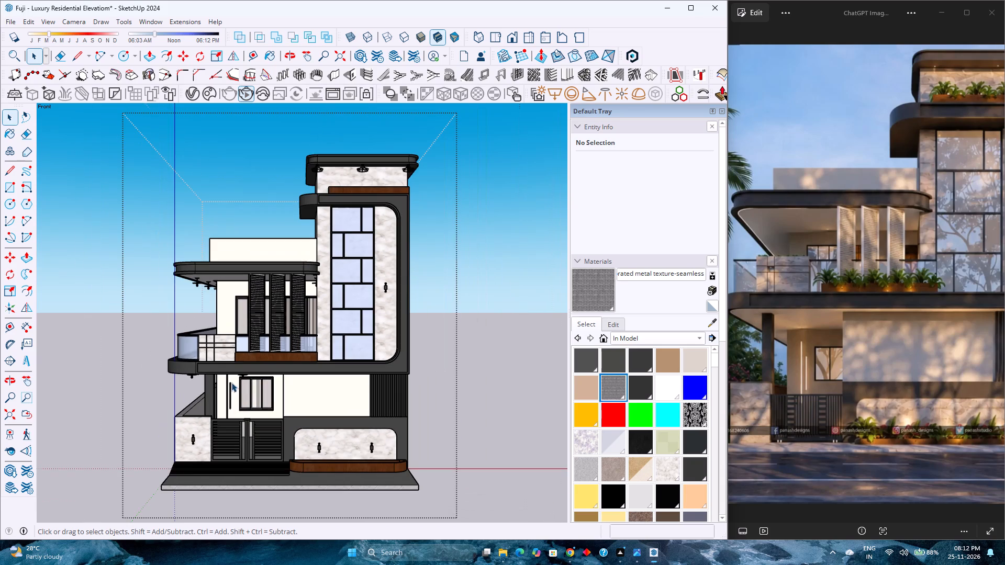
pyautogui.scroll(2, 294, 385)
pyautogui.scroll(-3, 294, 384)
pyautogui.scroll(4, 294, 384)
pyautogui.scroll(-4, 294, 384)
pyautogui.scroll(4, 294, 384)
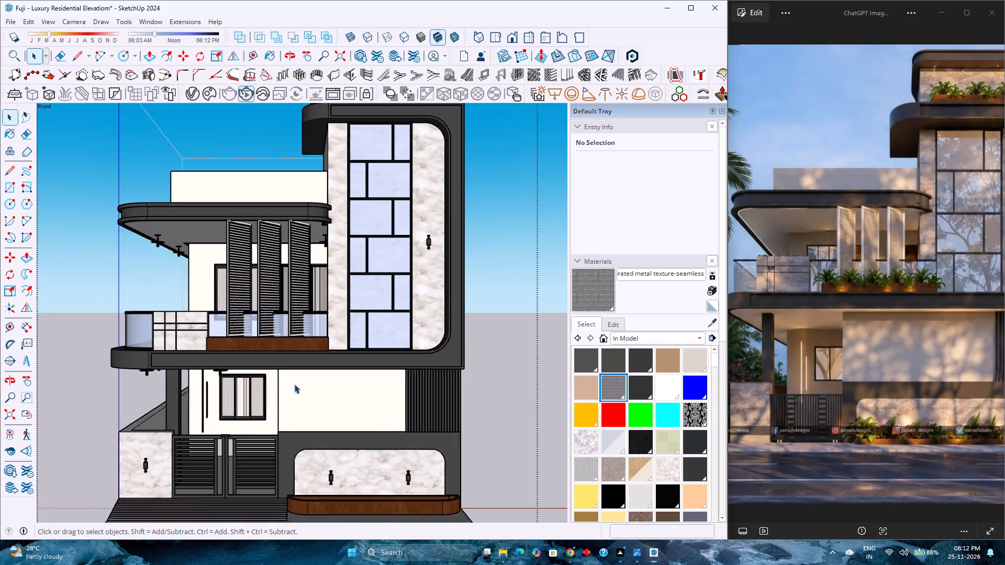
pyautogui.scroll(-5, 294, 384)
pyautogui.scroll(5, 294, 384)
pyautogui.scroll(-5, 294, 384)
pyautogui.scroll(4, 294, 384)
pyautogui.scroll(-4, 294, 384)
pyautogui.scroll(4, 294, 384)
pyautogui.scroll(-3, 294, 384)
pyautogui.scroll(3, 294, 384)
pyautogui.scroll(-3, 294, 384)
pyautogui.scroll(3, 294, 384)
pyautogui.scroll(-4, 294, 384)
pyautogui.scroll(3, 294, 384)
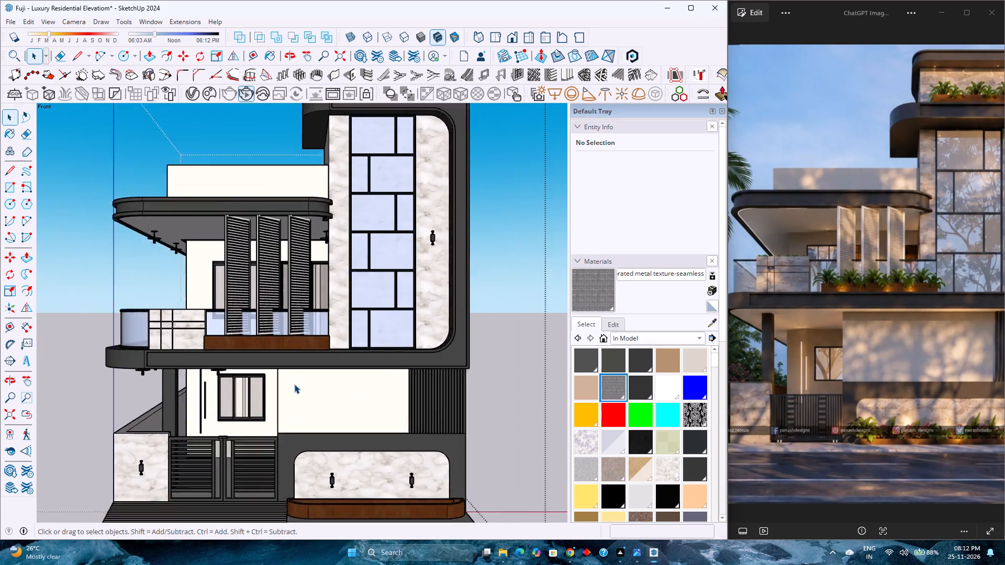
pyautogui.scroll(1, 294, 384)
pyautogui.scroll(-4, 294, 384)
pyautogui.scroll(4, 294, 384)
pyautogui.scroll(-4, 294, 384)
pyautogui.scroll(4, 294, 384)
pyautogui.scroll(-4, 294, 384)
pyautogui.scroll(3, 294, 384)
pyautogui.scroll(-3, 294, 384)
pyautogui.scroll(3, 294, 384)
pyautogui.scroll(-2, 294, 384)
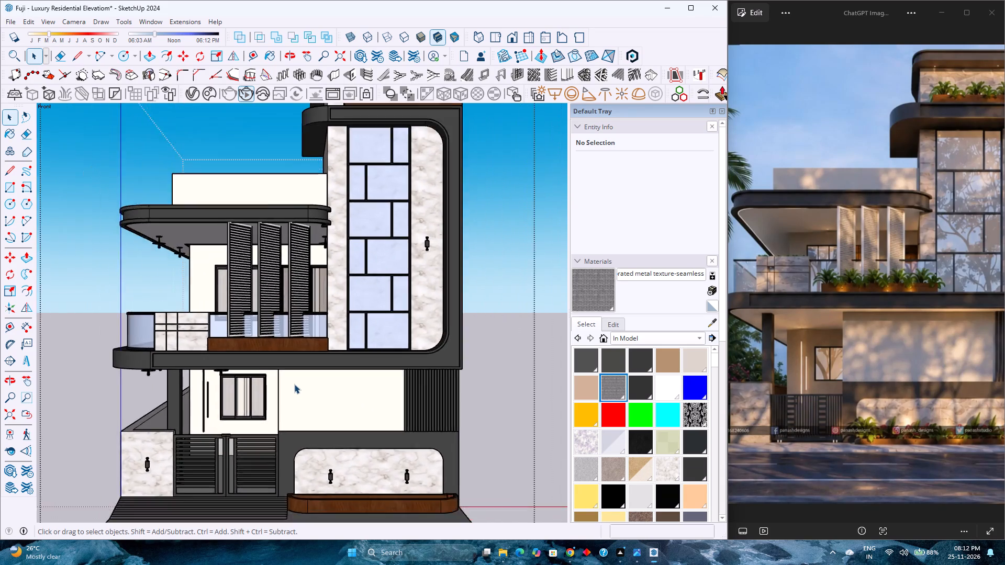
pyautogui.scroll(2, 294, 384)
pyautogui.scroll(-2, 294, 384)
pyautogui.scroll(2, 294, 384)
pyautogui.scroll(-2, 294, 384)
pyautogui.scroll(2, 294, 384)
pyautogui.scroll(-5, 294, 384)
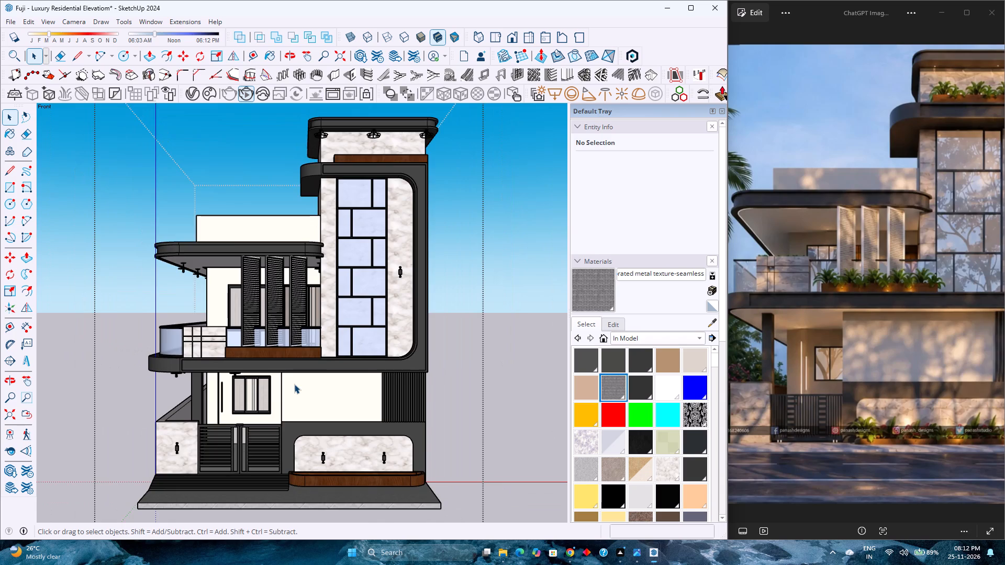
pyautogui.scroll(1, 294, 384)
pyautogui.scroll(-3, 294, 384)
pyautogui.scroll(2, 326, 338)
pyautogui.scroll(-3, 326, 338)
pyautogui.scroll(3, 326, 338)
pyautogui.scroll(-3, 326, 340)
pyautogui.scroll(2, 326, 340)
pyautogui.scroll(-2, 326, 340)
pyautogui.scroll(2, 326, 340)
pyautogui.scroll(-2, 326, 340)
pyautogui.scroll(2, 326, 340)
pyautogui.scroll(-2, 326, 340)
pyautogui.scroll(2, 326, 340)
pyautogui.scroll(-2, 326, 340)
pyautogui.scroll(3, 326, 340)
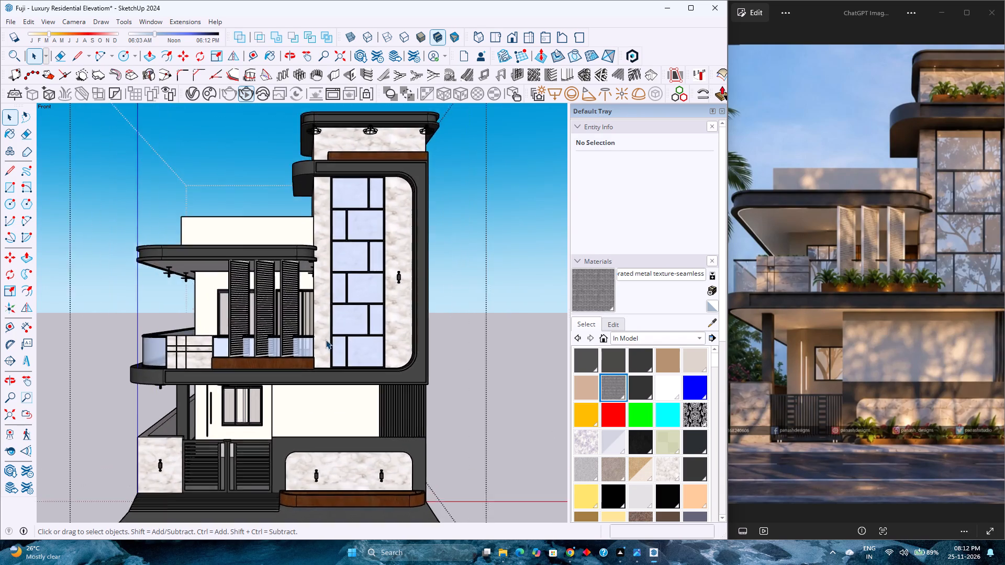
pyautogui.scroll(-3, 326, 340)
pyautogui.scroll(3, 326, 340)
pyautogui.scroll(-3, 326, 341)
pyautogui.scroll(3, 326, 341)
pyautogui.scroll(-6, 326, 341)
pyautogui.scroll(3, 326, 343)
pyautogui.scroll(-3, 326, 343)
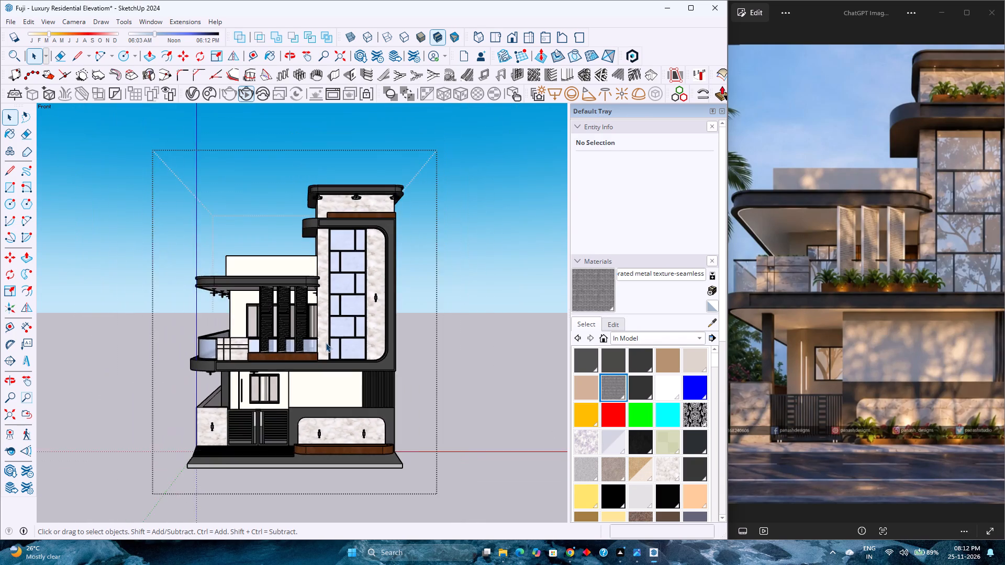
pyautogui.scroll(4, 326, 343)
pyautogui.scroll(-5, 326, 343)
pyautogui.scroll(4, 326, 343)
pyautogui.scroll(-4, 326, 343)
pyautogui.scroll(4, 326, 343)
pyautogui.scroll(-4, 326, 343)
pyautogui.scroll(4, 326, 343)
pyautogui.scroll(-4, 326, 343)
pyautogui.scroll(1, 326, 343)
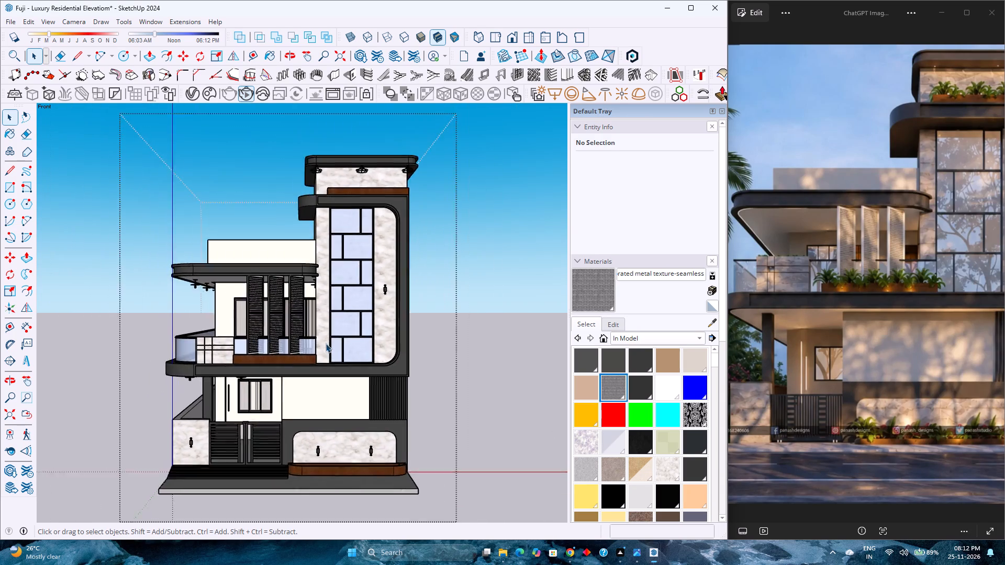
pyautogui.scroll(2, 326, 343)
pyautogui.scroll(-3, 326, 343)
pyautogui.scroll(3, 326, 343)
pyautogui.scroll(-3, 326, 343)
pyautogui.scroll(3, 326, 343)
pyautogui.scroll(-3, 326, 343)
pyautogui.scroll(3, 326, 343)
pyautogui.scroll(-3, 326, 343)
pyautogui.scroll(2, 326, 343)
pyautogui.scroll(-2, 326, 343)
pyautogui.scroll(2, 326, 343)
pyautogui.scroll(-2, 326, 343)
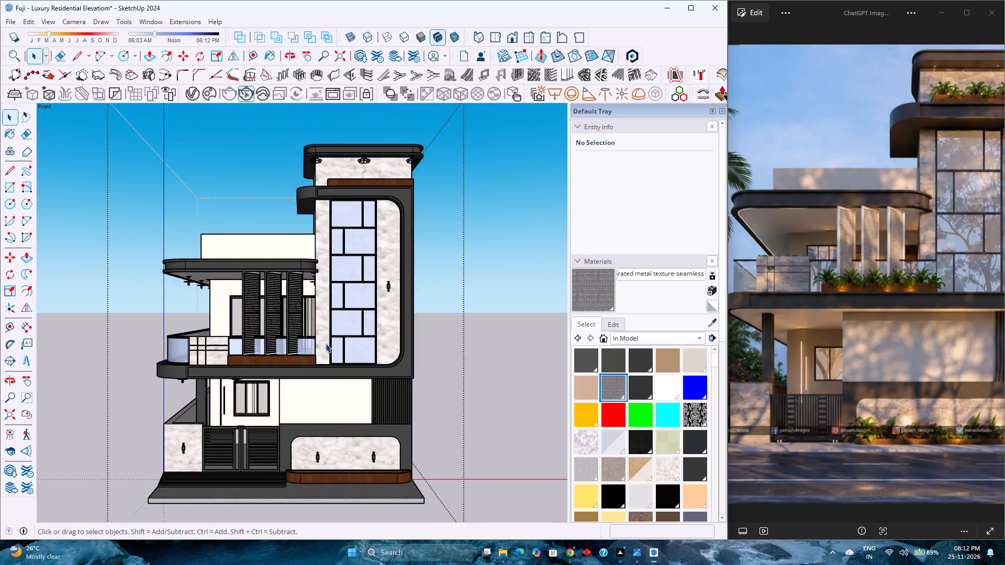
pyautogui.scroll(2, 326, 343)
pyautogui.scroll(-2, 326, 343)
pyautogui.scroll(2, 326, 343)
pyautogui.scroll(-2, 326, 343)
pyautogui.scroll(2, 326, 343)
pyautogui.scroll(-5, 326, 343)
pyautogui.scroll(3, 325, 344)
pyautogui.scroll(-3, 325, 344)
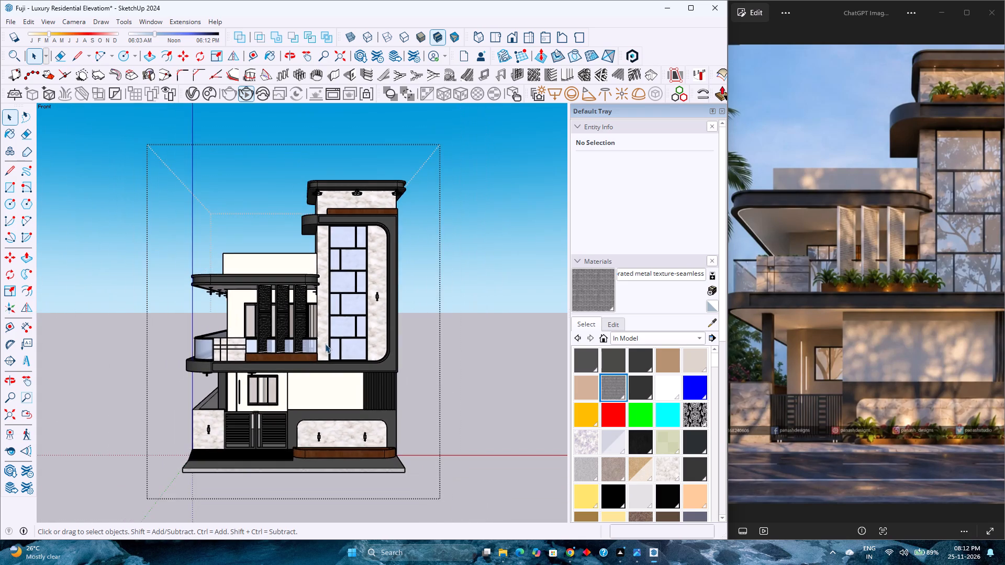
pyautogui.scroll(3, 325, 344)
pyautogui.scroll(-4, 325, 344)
# Examine the light fixtures beneath the tower's top canopy, above the wooden planter, from close up and at an angle.
pyautogui.scroll(4, 325, 344)
pyautogui.scroll(3, 341, 142)
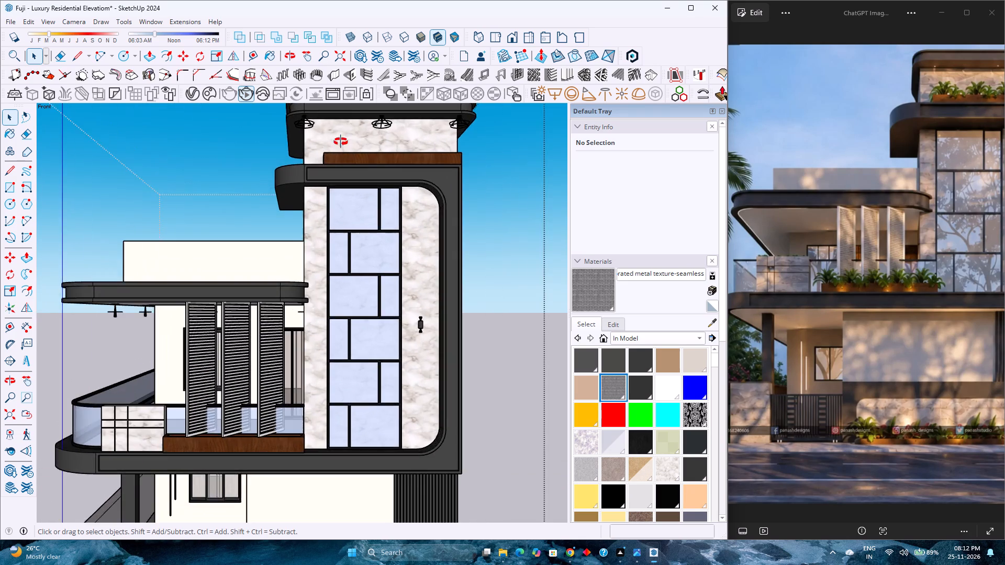
pyautogui.moveTo(341, 142); pyautogui.dragTo(307, 189, button='middle')
pyautogui.scroll(-1, 304, 206)
pyautogui.scroll(11, 301, 218)
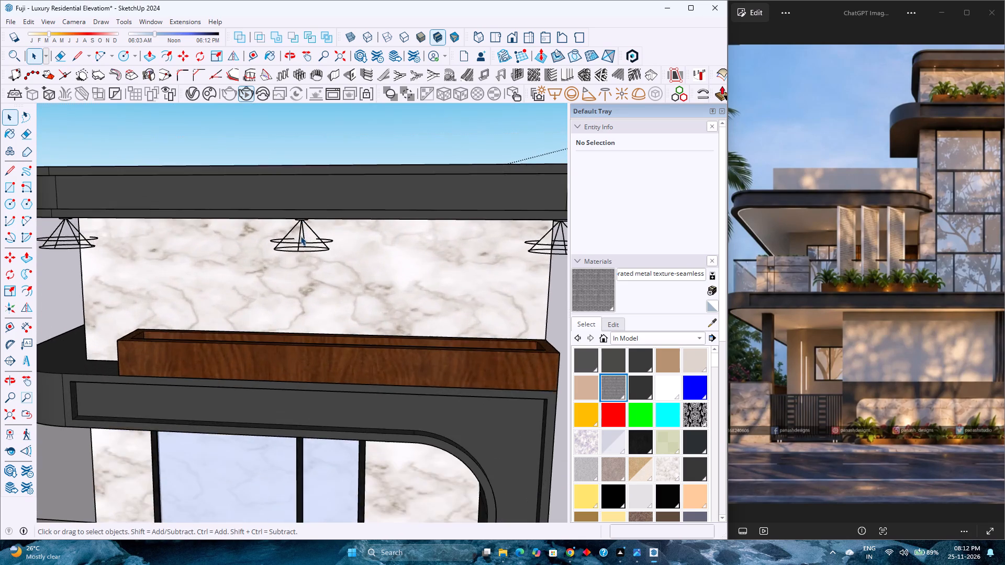
pyautogui.scroll(9, 300, 236)
pyautogui.moveTo(299, 242); pyautogui.dragTo(467, 221, button='middle')
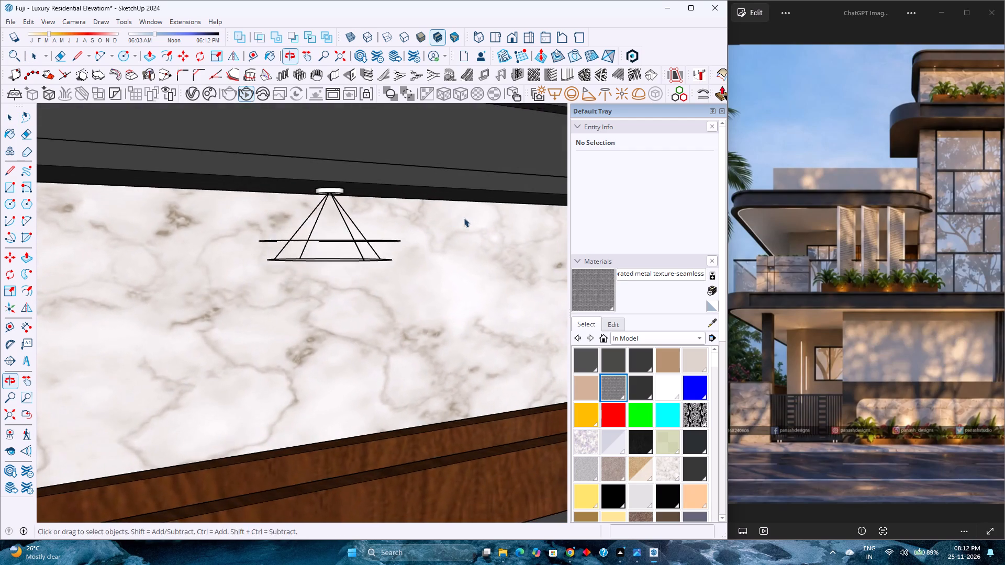
pyautogui.scroll(2, 278, 219)
pyautogui.moveTo(278, 219); pyautogui.dragTo(253, 231, button='middle')
pyautogui.scroll(-9, 251, 231)
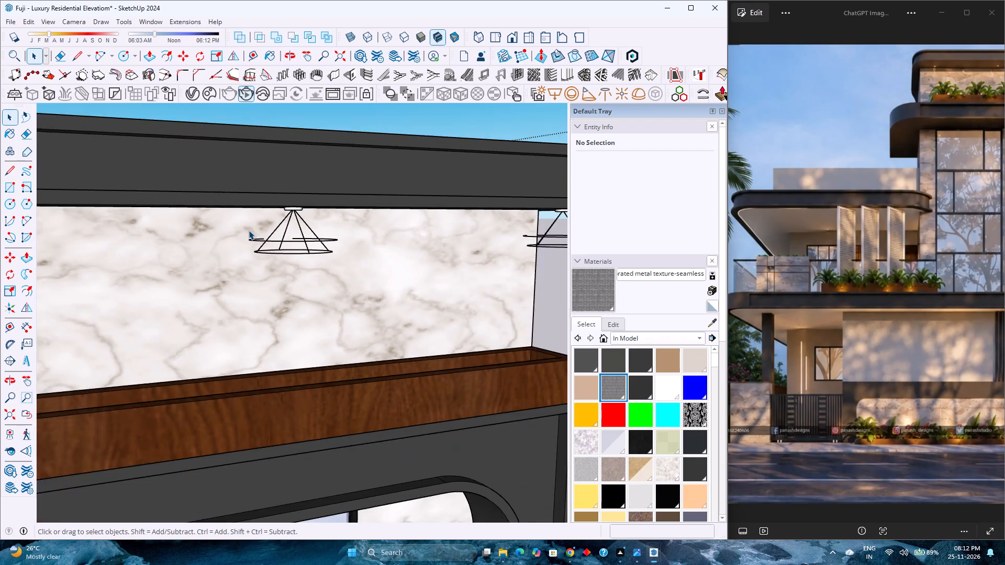
pyautogui.scroll(-3, 249, 230)
pyautogui.scroll(-18, 249, 230)
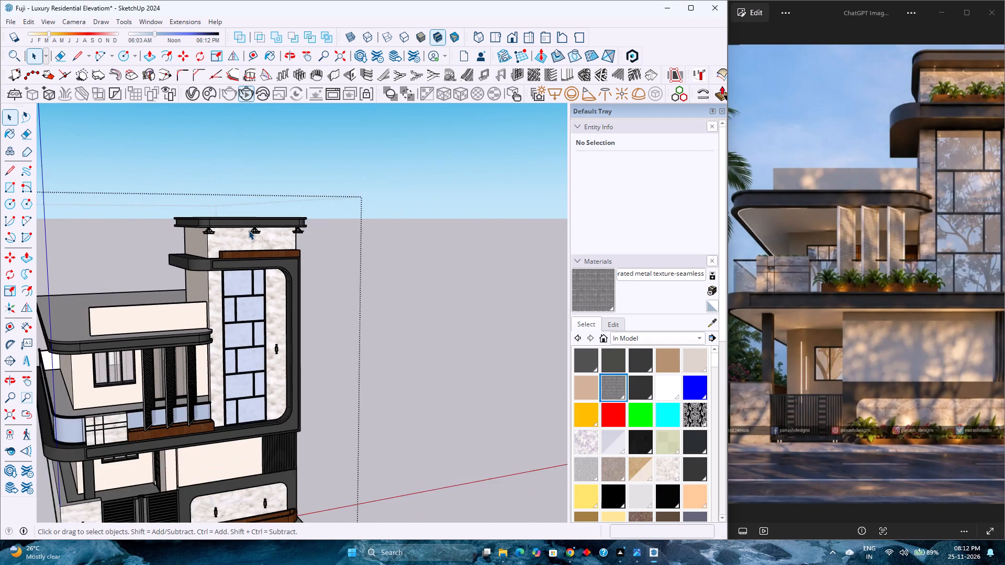
pyautogui.scroll(-2, 249, 230)
# Return to the standard front view and fit the whole building in the window.
pyautogui.click(515, 39)
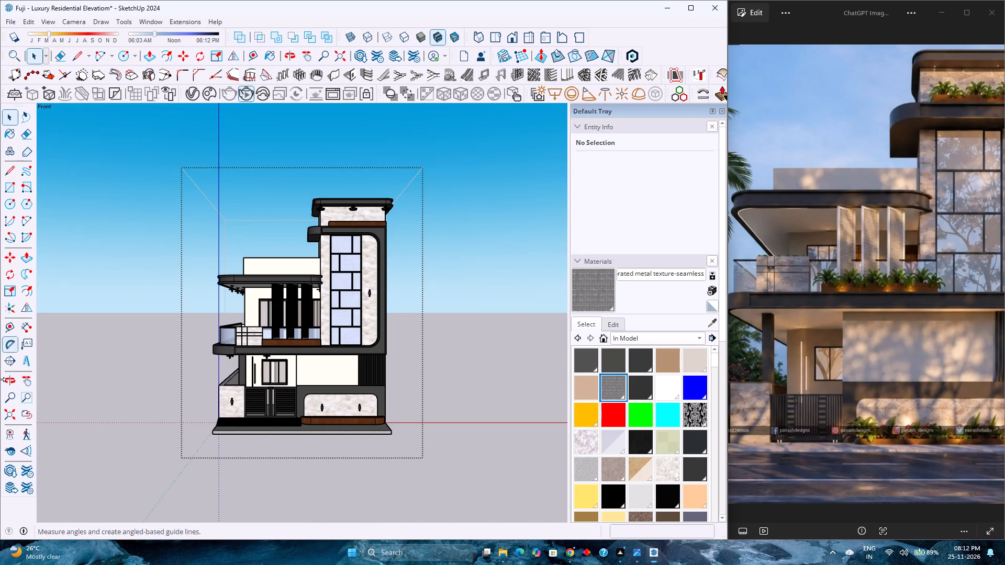
pyautogui.click(7, 413)
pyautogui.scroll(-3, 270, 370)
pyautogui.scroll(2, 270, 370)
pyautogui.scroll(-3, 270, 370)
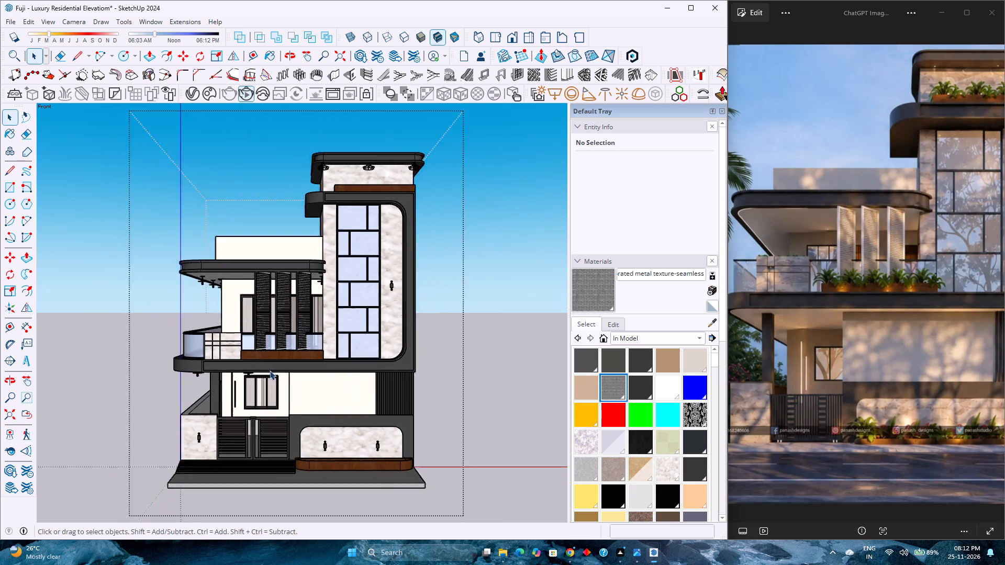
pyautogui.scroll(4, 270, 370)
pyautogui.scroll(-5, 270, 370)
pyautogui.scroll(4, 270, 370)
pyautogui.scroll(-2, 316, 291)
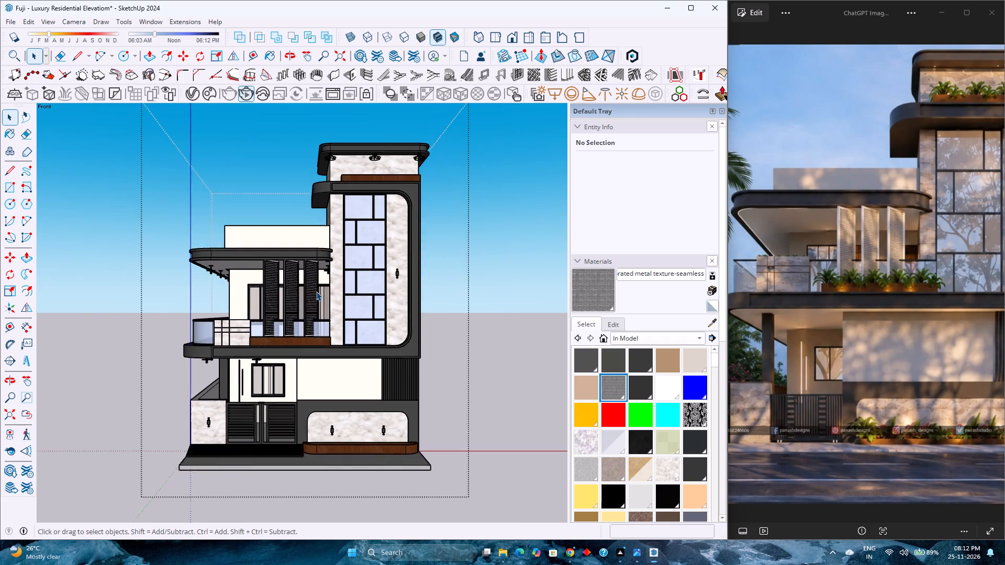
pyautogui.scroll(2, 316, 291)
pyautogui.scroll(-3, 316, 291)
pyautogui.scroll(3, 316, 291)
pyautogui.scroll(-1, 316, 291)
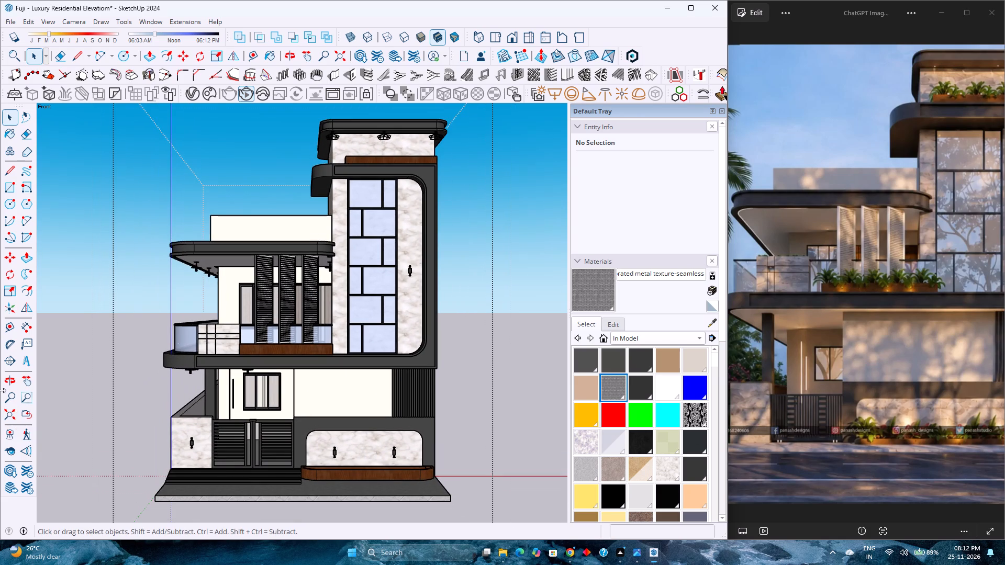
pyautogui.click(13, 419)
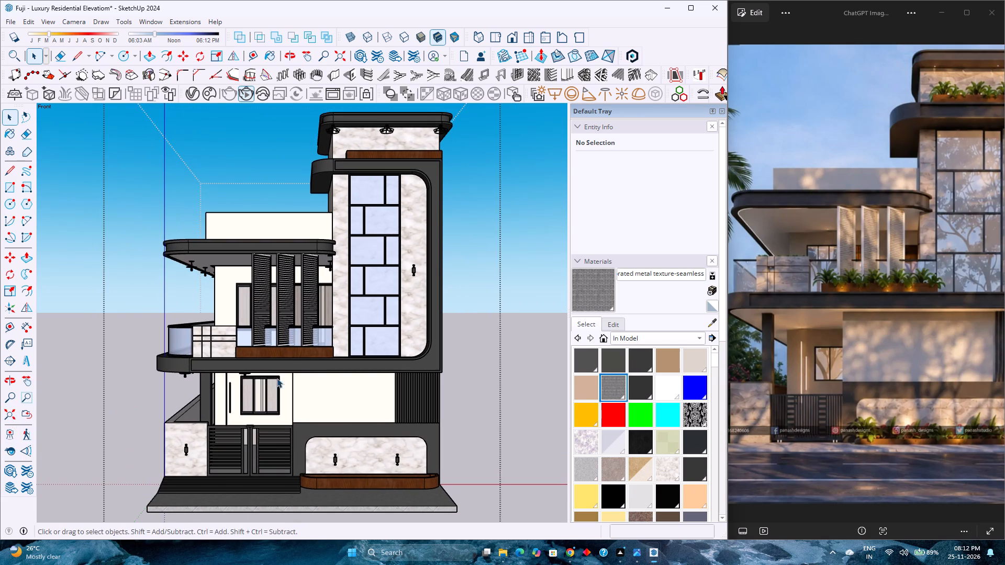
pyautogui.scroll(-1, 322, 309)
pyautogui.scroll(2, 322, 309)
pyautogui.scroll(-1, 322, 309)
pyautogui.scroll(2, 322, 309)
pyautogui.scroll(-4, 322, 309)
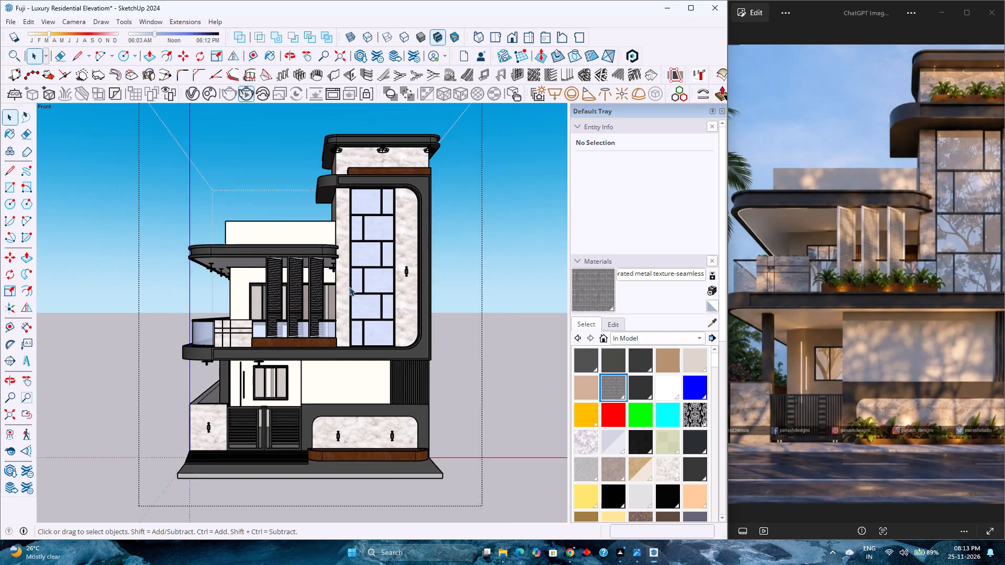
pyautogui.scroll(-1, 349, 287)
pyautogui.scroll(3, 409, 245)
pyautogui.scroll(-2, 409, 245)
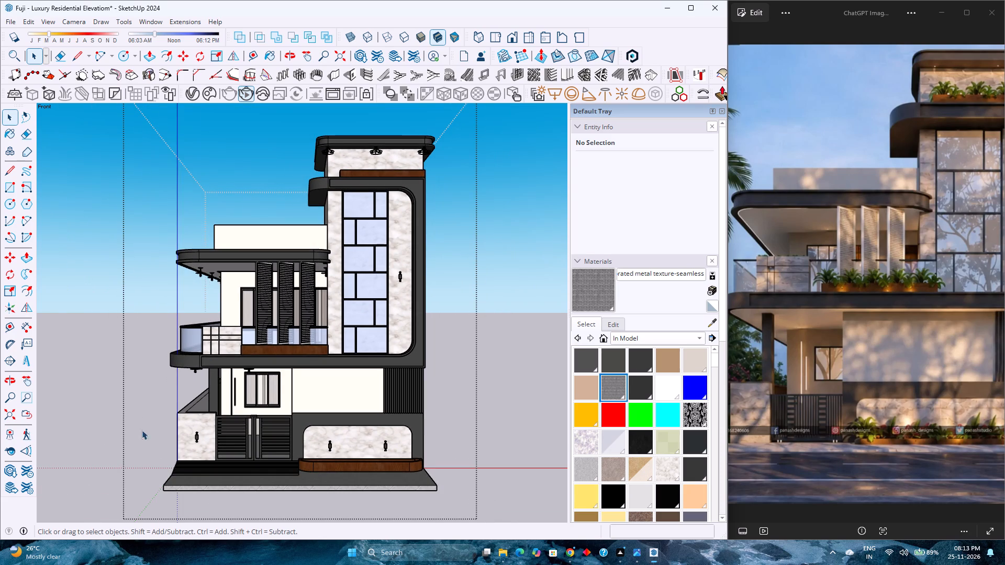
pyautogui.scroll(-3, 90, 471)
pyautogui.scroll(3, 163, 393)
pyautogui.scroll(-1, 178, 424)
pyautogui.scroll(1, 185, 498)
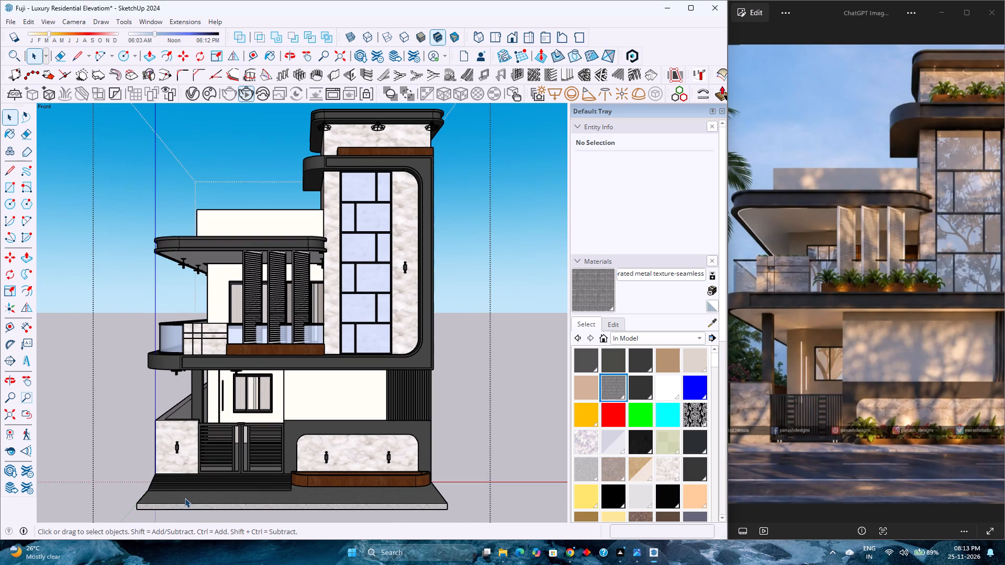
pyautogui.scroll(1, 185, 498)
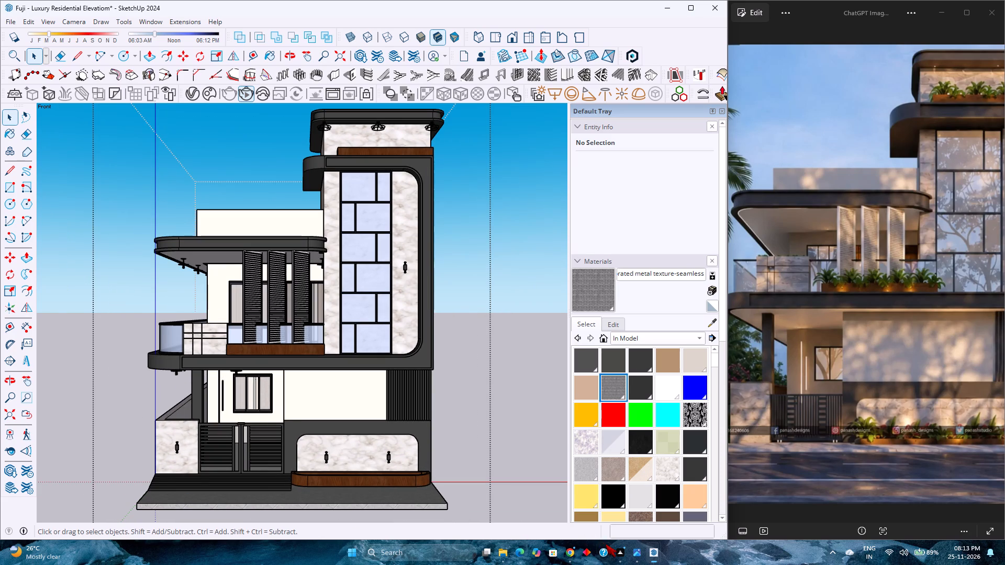
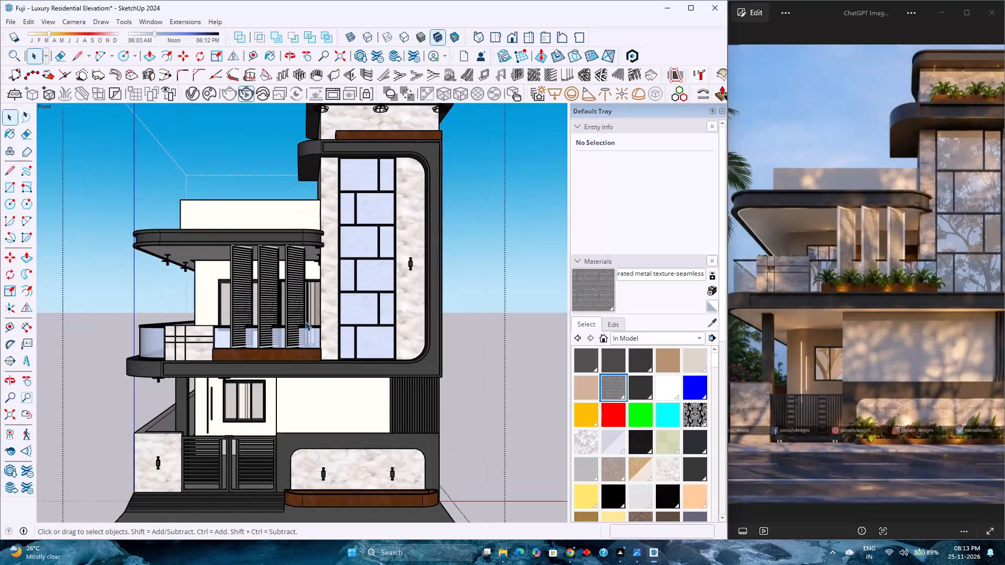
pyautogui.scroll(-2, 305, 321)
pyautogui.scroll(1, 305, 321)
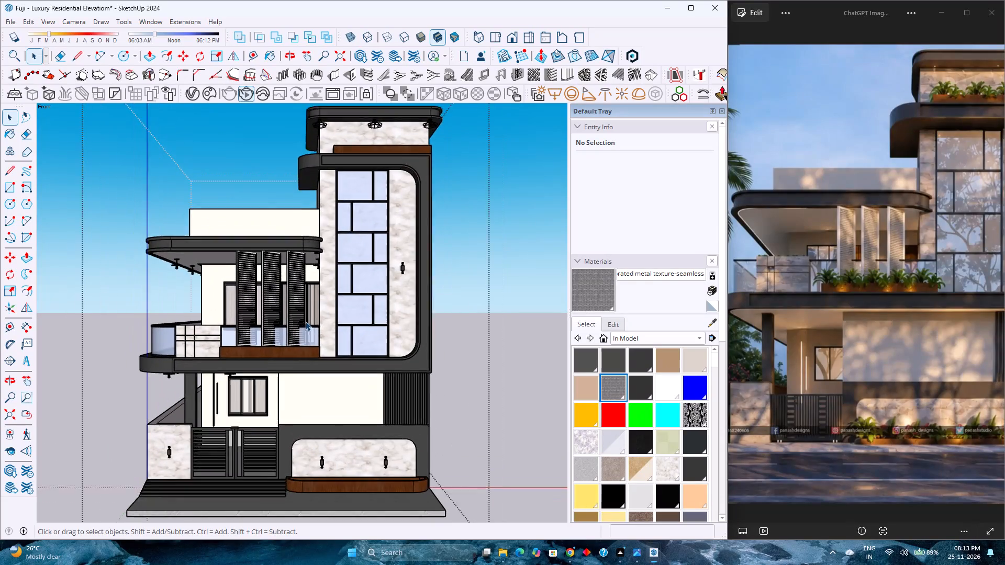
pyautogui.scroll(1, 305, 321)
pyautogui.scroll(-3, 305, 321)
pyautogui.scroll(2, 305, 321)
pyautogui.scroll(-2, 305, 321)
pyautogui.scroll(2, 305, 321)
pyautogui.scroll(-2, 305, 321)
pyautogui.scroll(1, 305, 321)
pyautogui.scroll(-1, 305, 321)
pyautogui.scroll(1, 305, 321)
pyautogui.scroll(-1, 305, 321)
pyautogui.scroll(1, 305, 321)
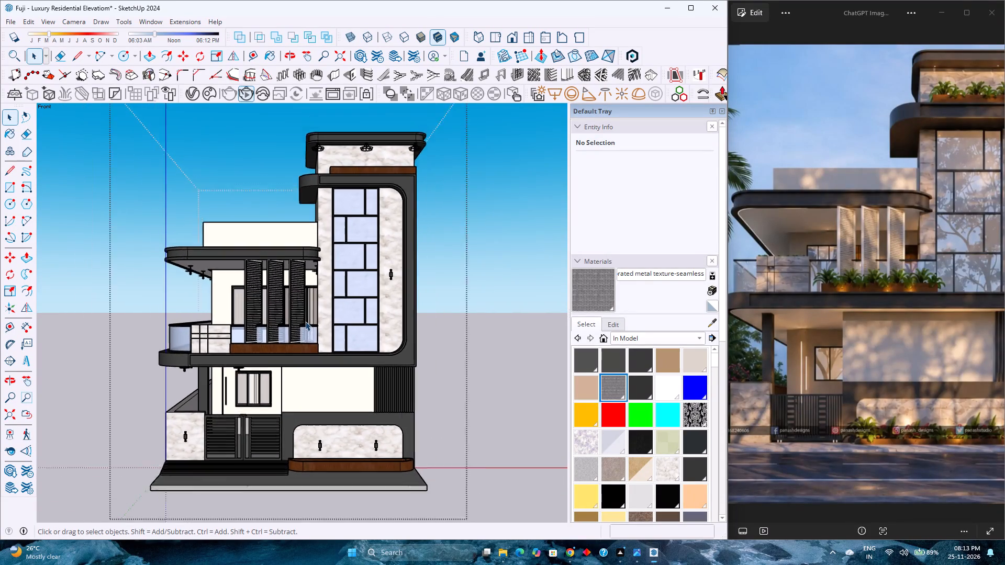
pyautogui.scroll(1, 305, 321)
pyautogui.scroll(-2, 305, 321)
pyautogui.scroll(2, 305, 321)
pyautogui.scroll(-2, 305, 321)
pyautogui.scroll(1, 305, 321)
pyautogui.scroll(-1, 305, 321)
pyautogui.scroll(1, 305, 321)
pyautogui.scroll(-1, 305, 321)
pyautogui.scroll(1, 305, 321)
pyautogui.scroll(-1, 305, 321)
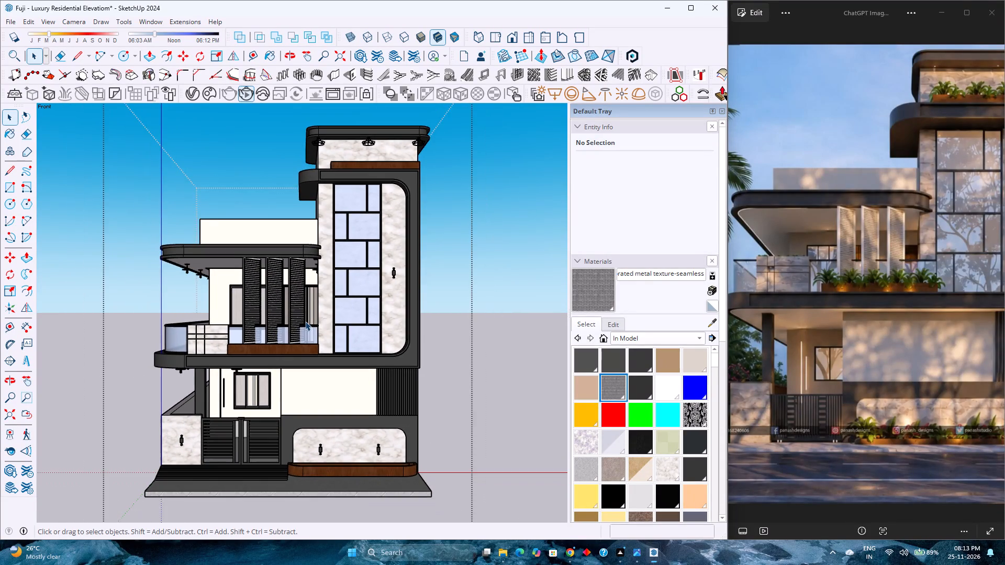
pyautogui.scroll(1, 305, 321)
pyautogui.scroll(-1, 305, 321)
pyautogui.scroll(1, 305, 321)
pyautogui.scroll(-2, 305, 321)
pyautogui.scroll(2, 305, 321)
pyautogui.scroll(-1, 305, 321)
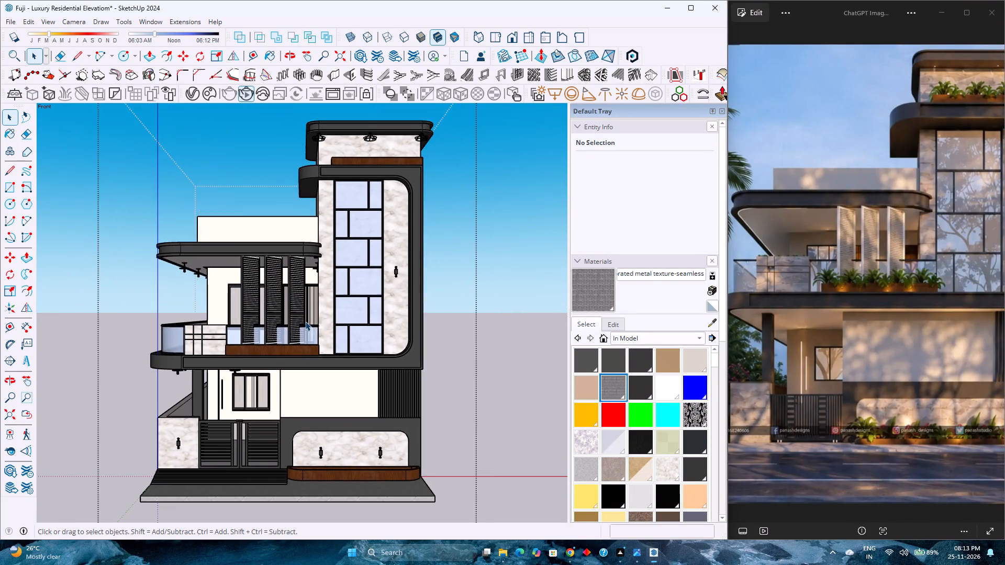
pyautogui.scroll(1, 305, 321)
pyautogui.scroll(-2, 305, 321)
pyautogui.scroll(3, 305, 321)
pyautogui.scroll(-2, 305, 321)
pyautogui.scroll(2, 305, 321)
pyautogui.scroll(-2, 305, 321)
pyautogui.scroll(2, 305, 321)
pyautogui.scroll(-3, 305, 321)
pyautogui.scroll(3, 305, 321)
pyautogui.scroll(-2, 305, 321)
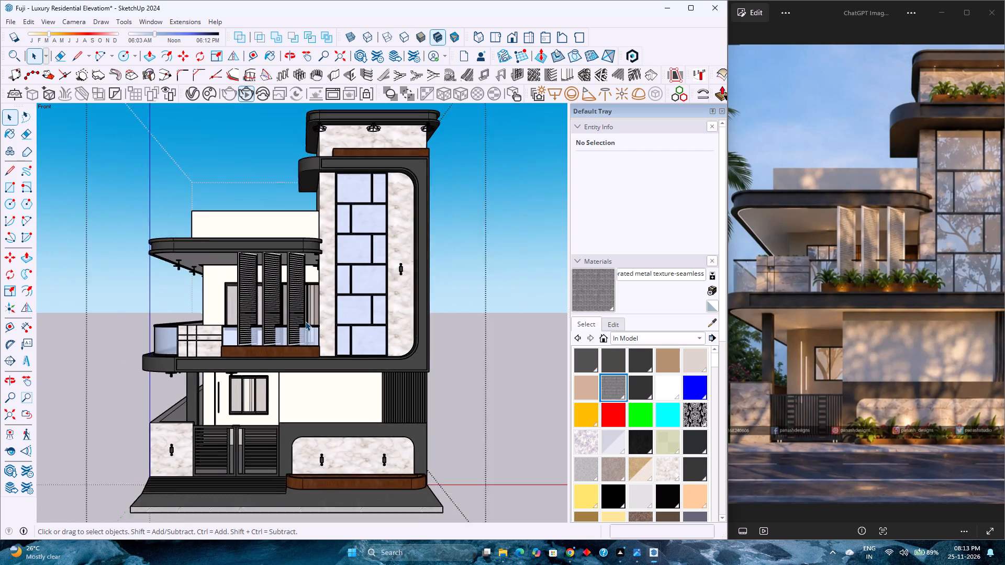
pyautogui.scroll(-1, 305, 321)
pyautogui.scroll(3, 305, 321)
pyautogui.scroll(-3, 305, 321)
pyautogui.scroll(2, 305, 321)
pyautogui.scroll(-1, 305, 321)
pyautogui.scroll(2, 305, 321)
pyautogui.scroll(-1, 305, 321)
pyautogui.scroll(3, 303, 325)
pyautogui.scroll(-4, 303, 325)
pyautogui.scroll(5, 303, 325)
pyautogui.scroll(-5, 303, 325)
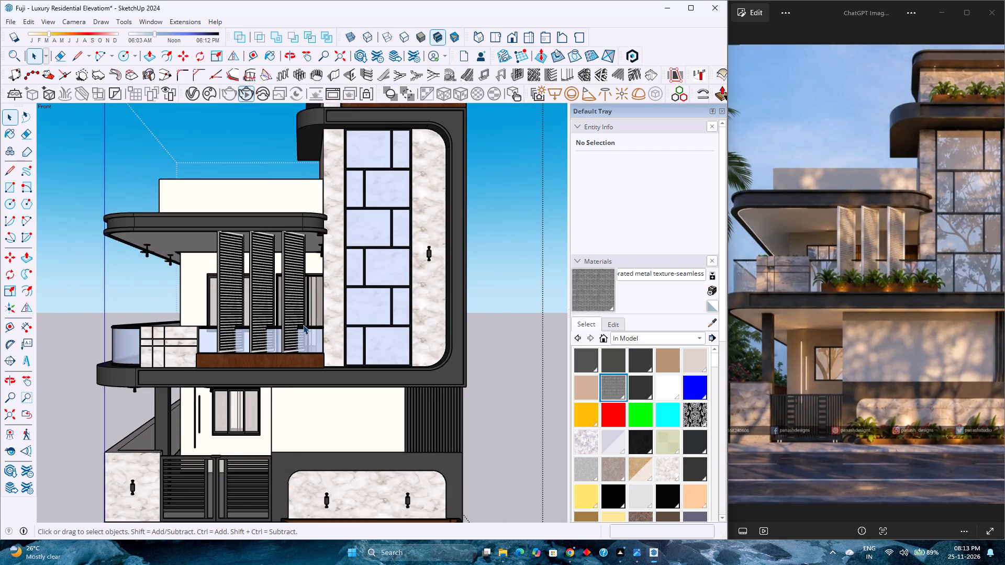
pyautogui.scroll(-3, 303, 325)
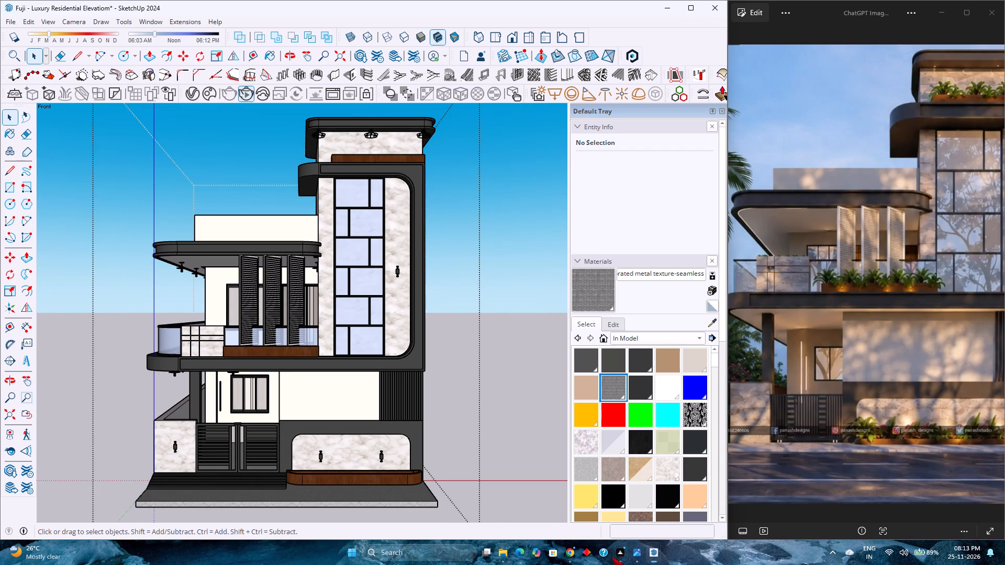
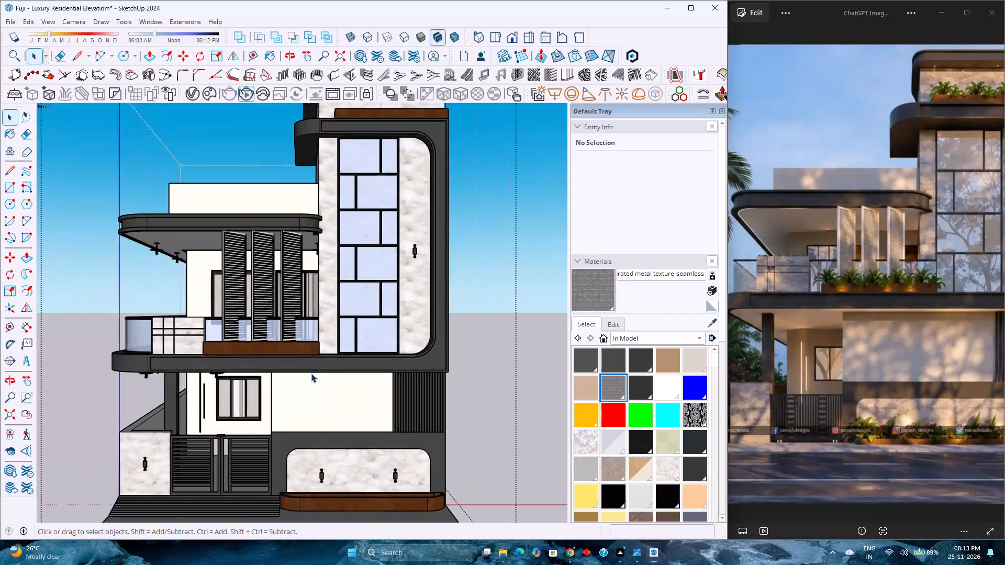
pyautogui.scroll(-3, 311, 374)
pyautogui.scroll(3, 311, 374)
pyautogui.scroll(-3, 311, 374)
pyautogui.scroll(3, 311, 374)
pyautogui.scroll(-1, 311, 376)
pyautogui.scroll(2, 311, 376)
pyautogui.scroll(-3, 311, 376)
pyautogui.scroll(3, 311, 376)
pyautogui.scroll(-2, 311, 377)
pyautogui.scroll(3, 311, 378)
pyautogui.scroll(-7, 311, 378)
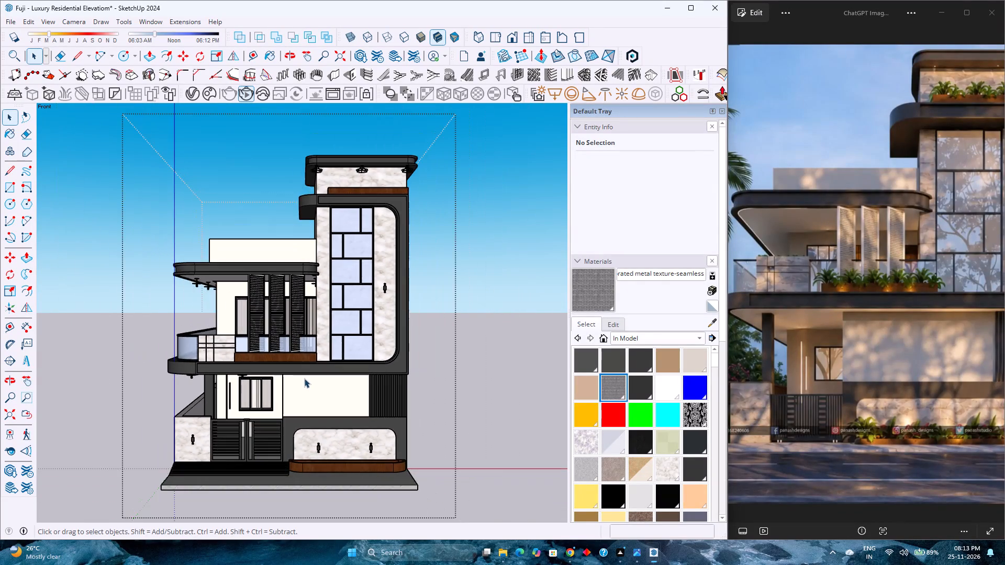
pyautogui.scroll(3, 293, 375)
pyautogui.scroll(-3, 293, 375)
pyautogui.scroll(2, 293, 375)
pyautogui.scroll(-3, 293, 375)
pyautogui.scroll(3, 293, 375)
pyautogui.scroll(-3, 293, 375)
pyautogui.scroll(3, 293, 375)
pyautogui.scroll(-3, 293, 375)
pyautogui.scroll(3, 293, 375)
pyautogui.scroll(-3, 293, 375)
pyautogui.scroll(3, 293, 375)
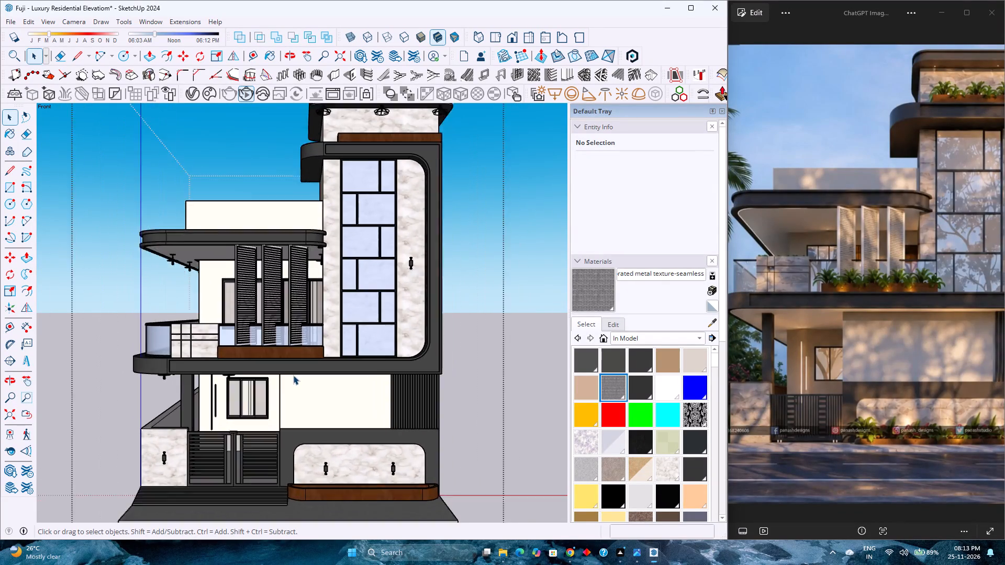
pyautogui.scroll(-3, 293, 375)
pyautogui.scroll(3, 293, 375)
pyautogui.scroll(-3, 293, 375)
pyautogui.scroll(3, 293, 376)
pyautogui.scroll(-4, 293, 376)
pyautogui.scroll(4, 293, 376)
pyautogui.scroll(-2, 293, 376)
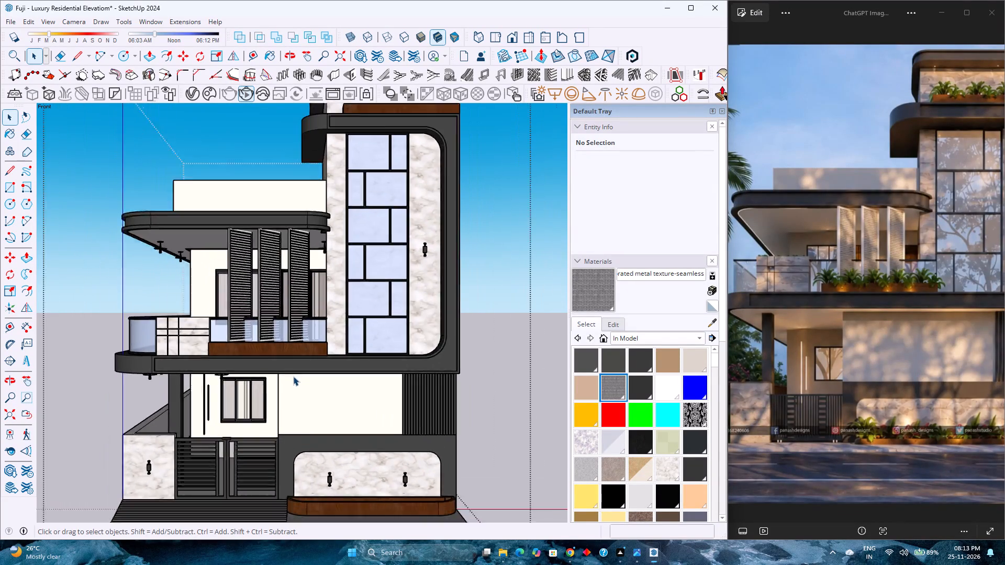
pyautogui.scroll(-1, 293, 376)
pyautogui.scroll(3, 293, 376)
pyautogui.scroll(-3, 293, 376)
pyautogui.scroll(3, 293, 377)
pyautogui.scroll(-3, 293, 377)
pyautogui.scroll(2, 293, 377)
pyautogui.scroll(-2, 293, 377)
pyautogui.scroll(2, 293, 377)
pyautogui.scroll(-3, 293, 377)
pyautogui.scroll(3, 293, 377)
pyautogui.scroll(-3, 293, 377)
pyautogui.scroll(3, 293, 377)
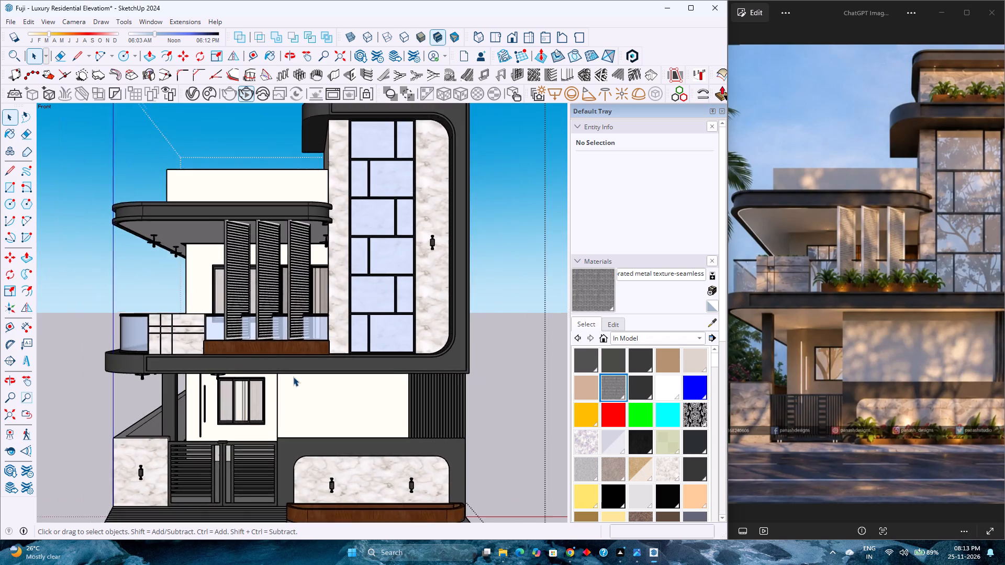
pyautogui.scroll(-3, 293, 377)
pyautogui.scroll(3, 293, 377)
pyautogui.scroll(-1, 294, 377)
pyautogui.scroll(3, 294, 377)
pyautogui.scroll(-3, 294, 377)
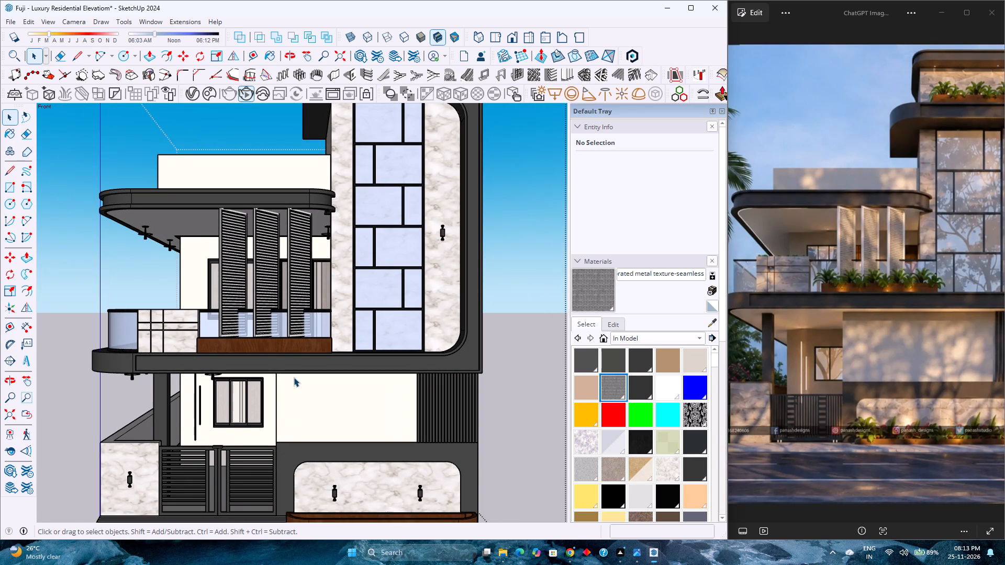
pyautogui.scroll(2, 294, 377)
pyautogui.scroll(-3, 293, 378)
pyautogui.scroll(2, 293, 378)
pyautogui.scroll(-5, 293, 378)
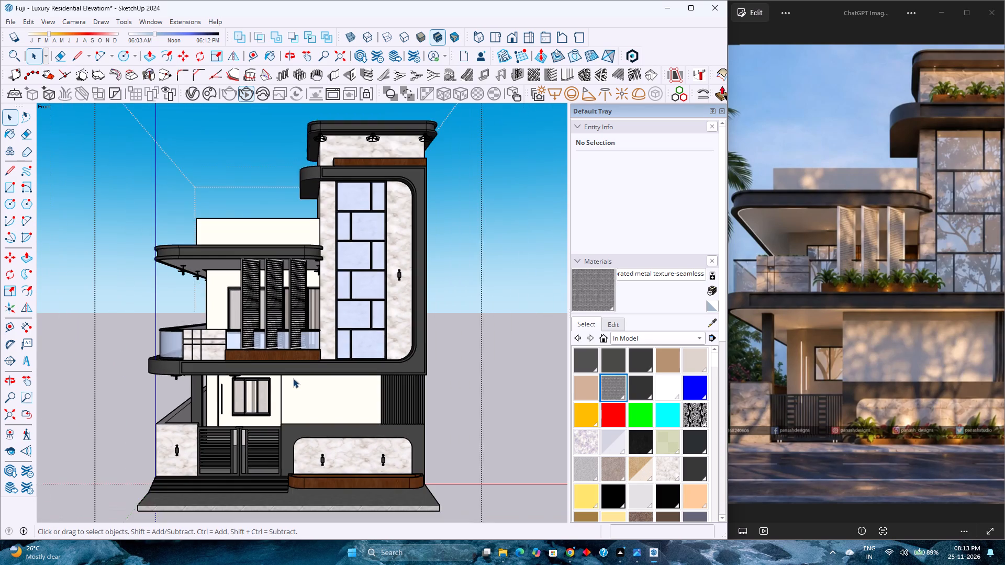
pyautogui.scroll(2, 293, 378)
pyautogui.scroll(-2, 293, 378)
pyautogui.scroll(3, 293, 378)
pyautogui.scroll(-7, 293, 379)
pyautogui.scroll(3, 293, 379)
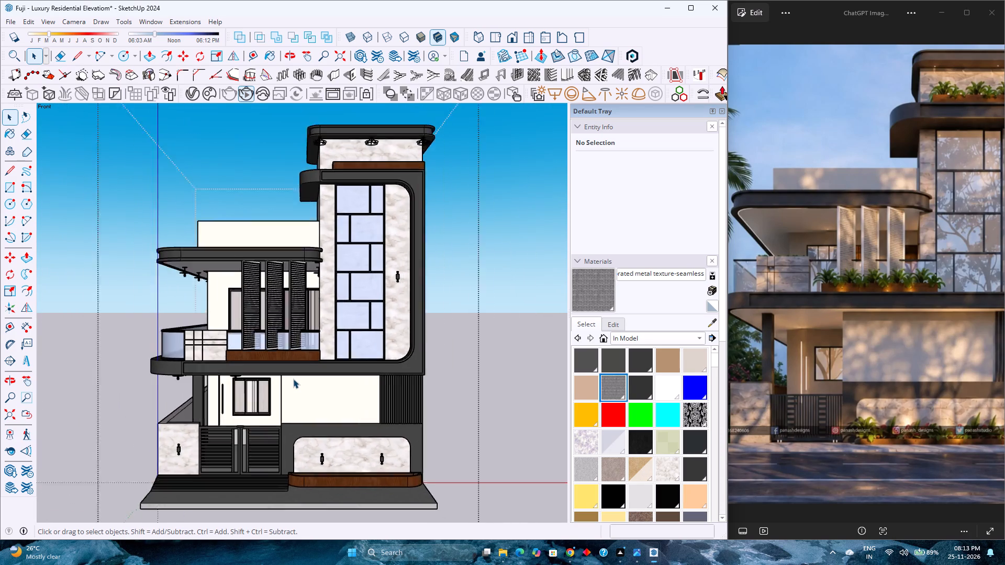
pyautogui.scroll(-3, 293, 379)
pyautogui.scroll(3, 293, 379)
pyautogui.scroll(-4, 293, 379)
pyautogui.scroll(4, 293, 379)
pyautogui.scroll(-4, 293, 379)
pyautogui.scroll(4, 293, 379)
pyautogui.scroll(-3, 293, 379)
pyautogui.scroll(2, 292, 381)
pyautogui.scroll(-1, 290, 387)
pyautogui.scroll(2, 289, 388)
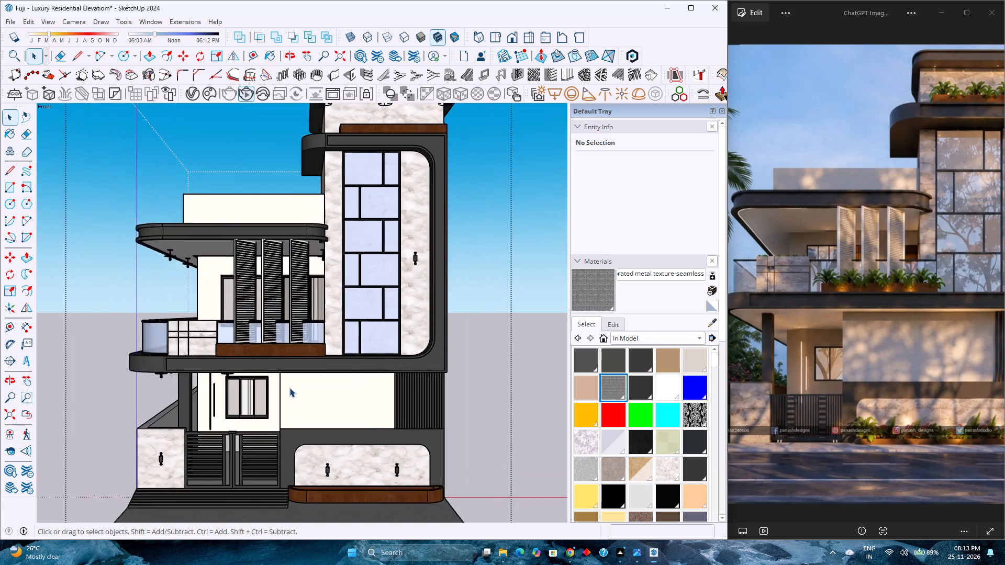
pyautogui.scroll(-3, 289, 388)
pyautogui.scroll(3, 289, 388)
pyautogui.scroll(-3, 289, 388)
# Examine the house model from the front and around its balcony side.
pyautogui.click(10, 409)
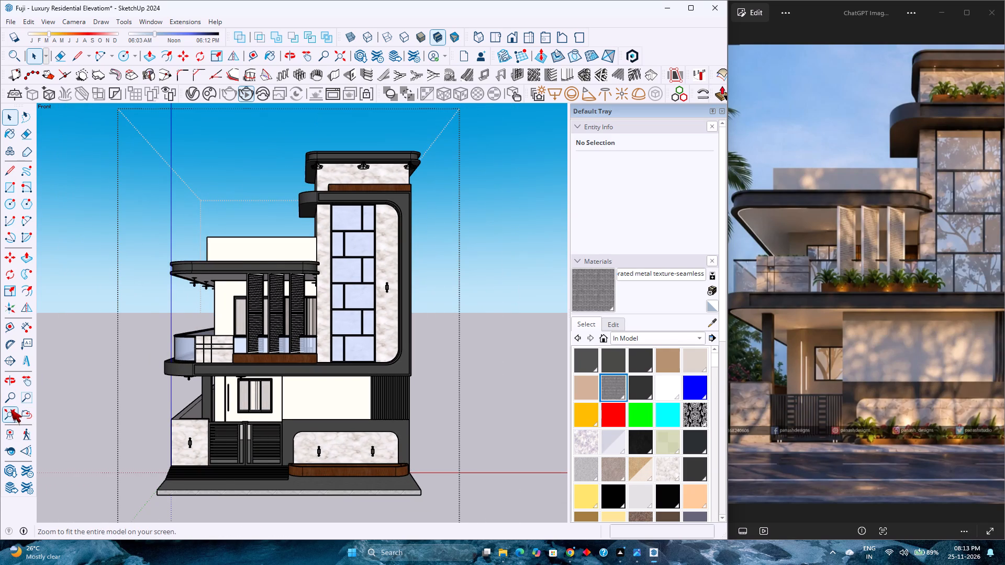
pyautogui.moveTo(197, 415); pyautogui.dragTo(266, 415, button='middle')
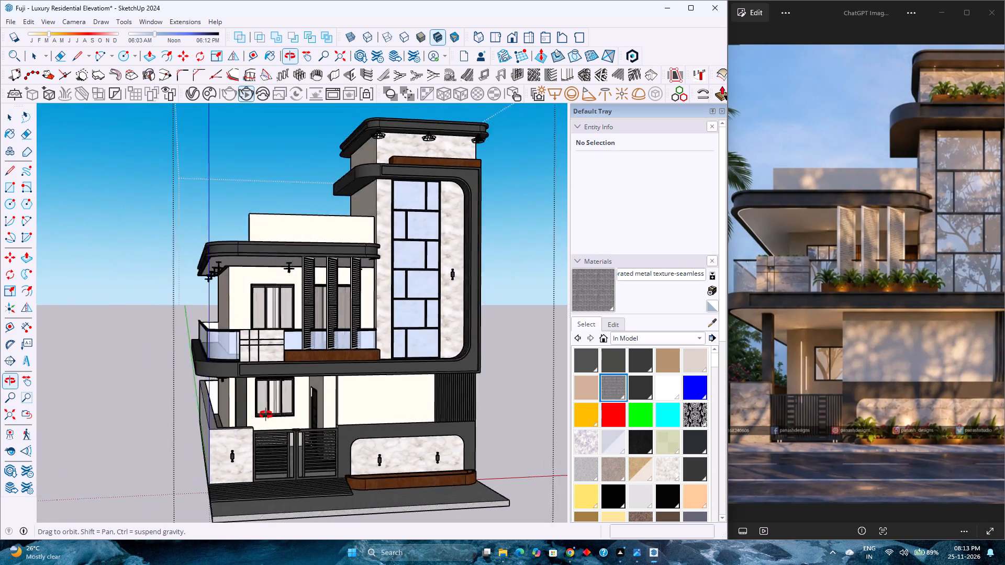
pyautogui.moveTo(266, 415); pyautogui.dragTo(401, 411, button='middle')
pyautogui.scroll(-3, 400, 409)
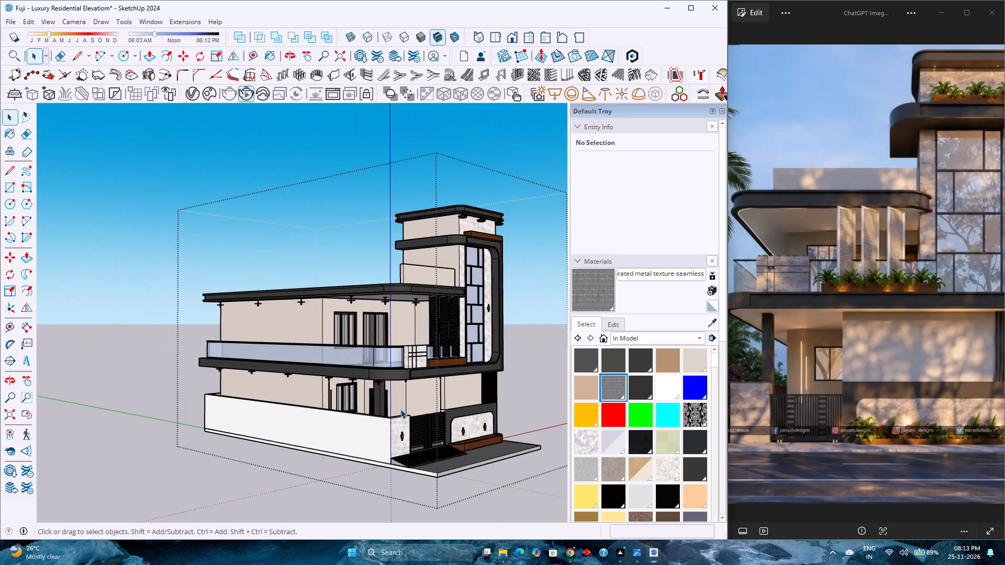
pyautogui.scroll(4, 400, 409)
pyautogui.moveTo(415, 430); pyautogui.dragTo(220, 417, button='middle')
pyautogui.scroll(1, 220, 417)
pyautogui.scroll(-6, 220, 416)
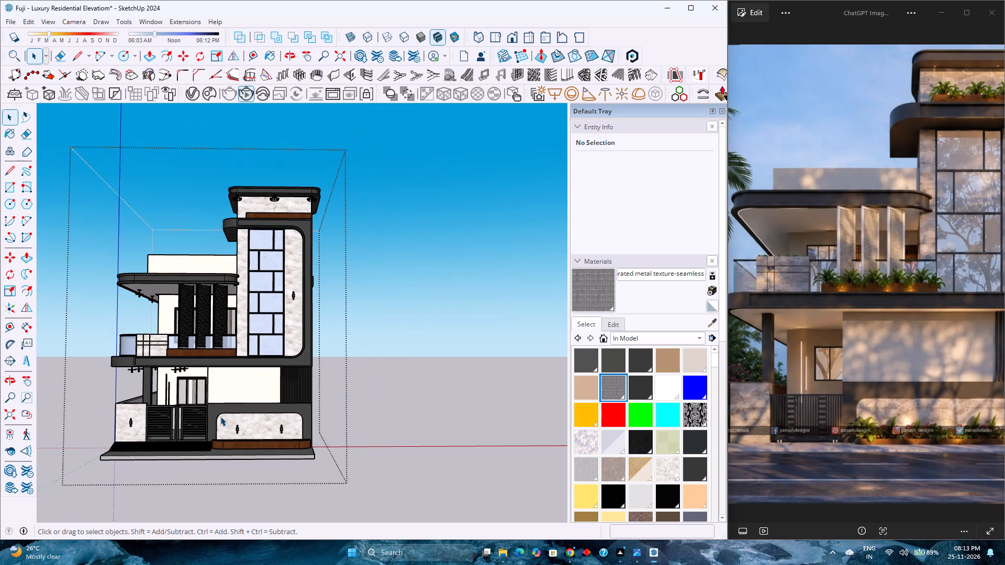
# Restore the front view fitted to the whole house and check its lighting in the V-Ray Frame Buffer render.
pyautogui.click(511, 41)
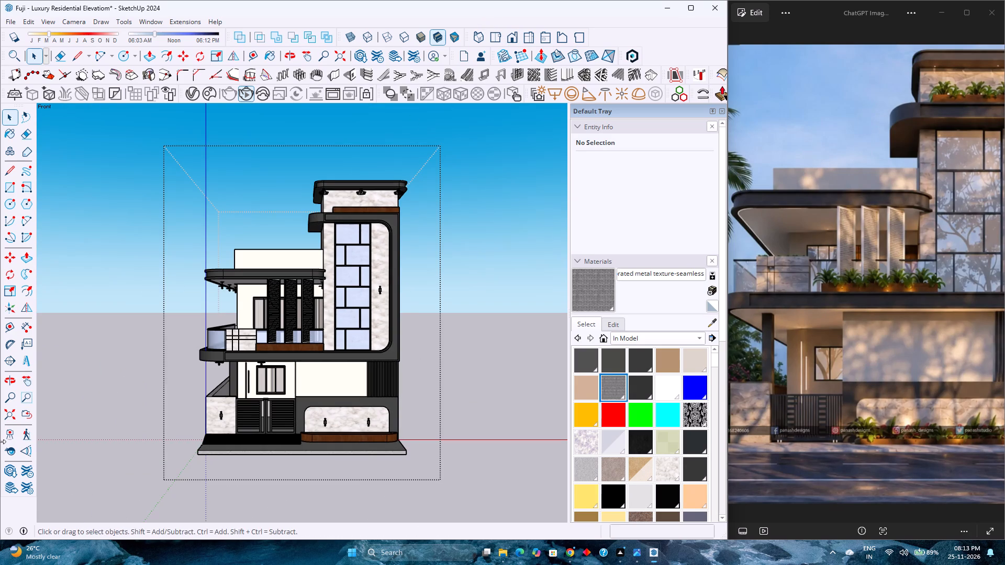
pyautogui.click(4, 416)
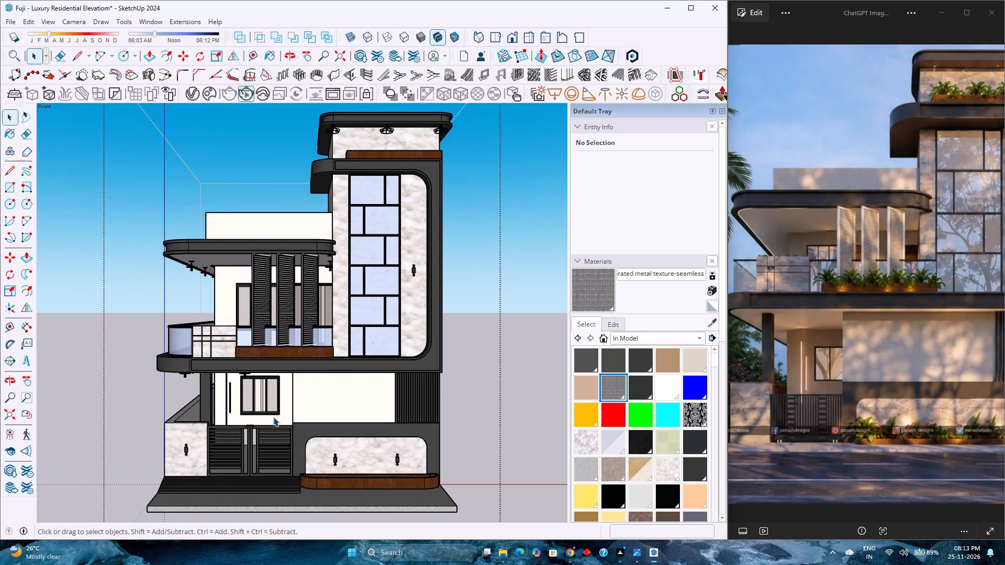
pyautogui.scroll(-3, 273, 417)
pyautogui.scroll(3, 273, 417)
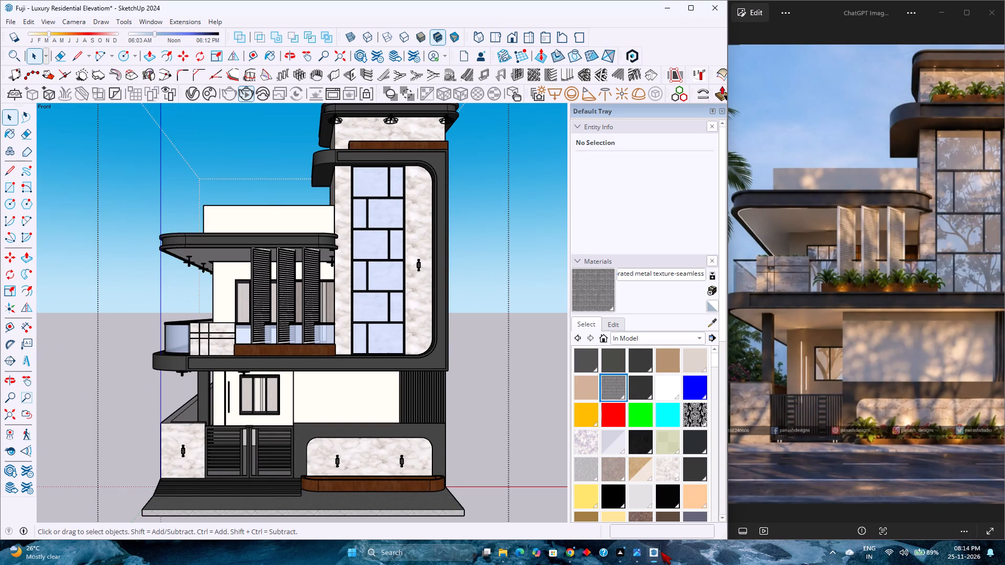
pyautogui.click(728, 500)
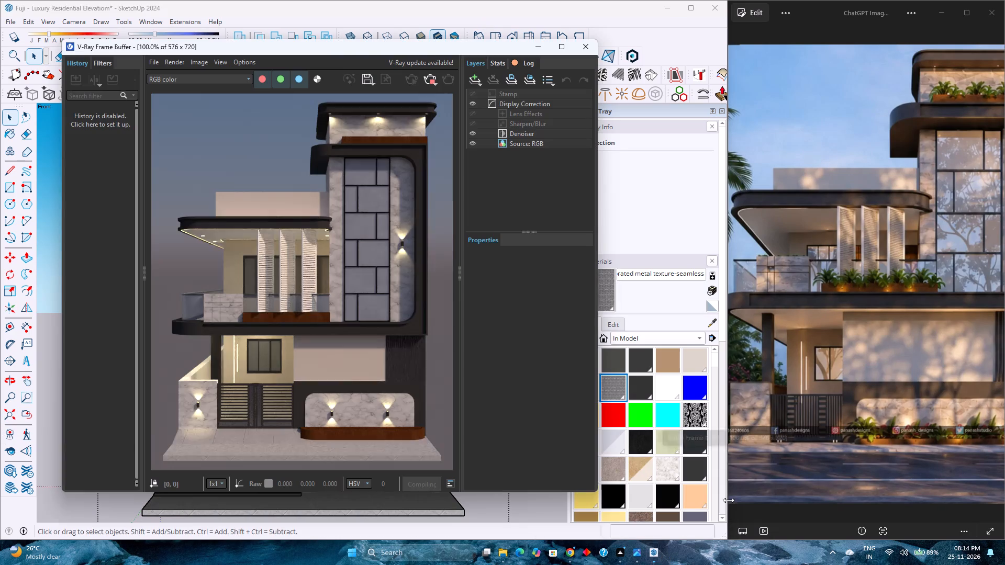
pyautogui.scroll(-1, 382, 347)
pyautogui.scroll(1, 381, 349)
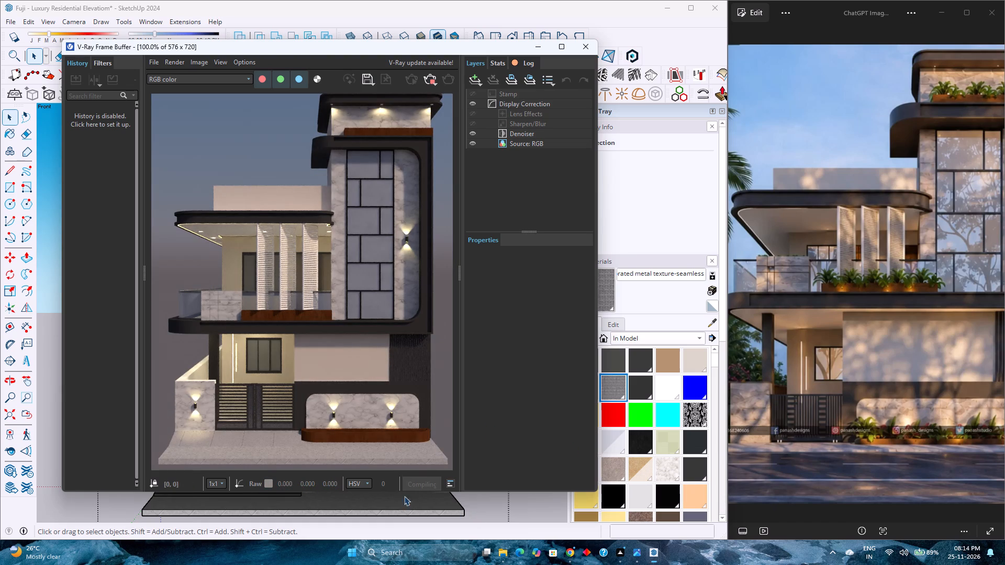
pyautogui.click(588, 49)
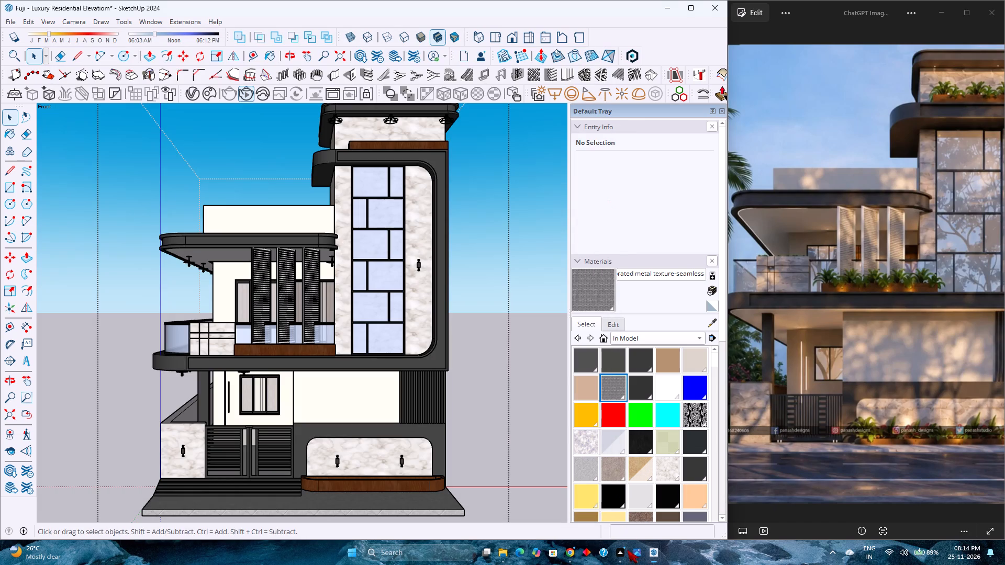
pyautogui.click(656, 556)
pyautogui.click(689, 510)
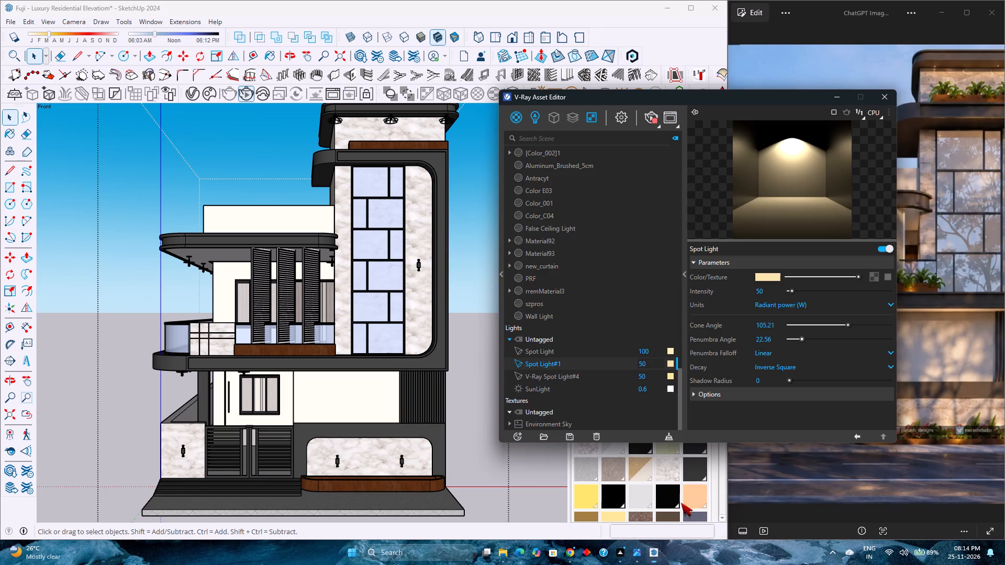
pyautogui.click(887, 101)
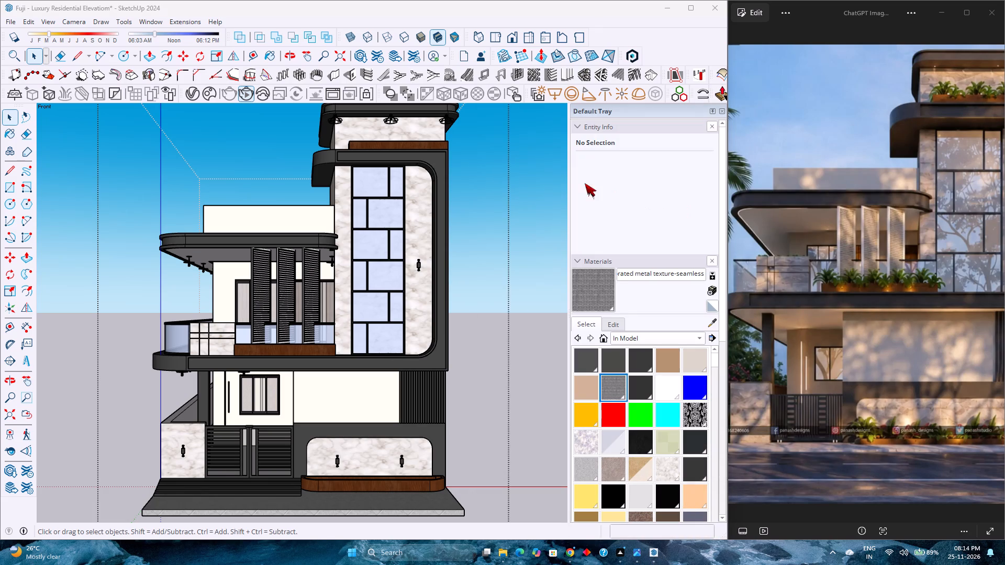
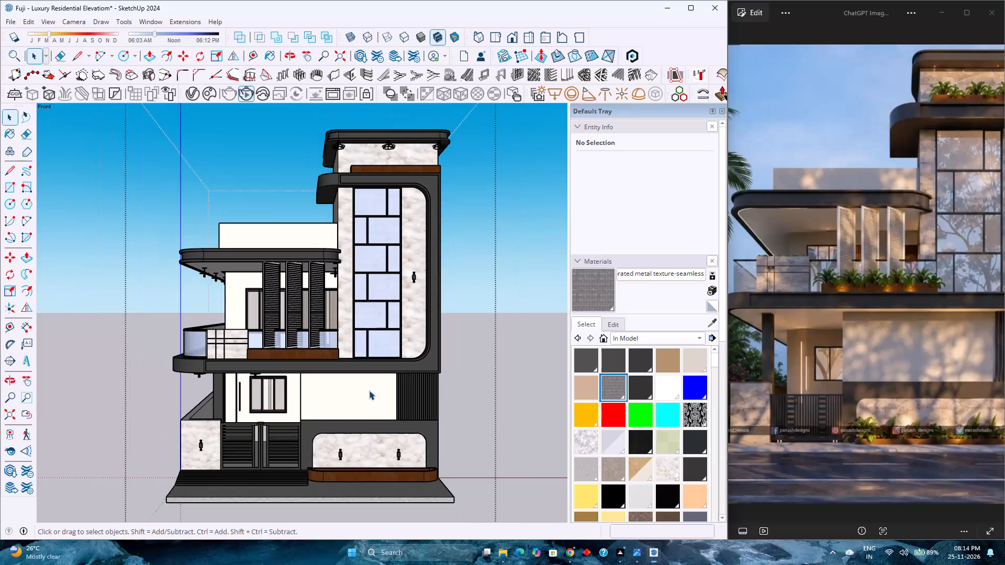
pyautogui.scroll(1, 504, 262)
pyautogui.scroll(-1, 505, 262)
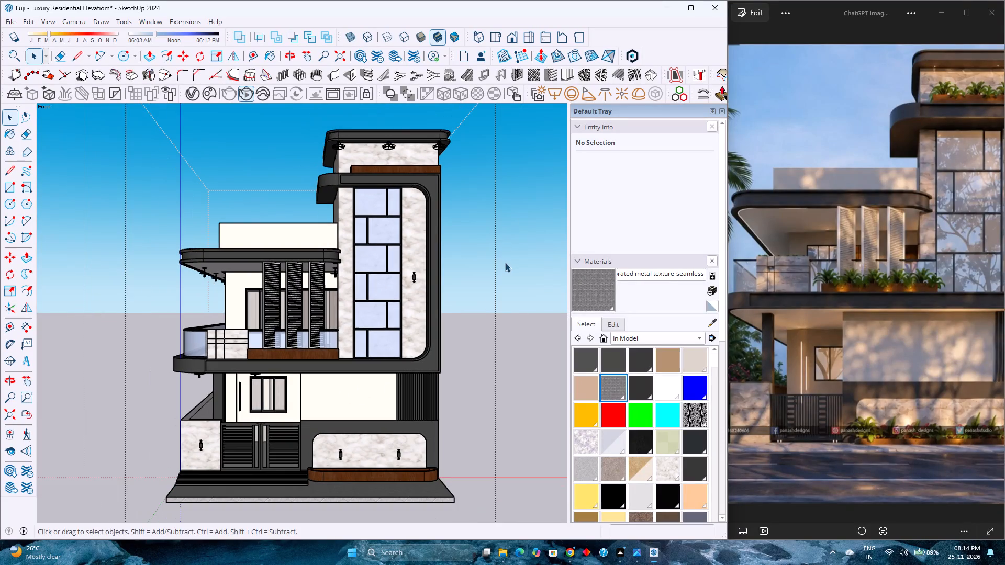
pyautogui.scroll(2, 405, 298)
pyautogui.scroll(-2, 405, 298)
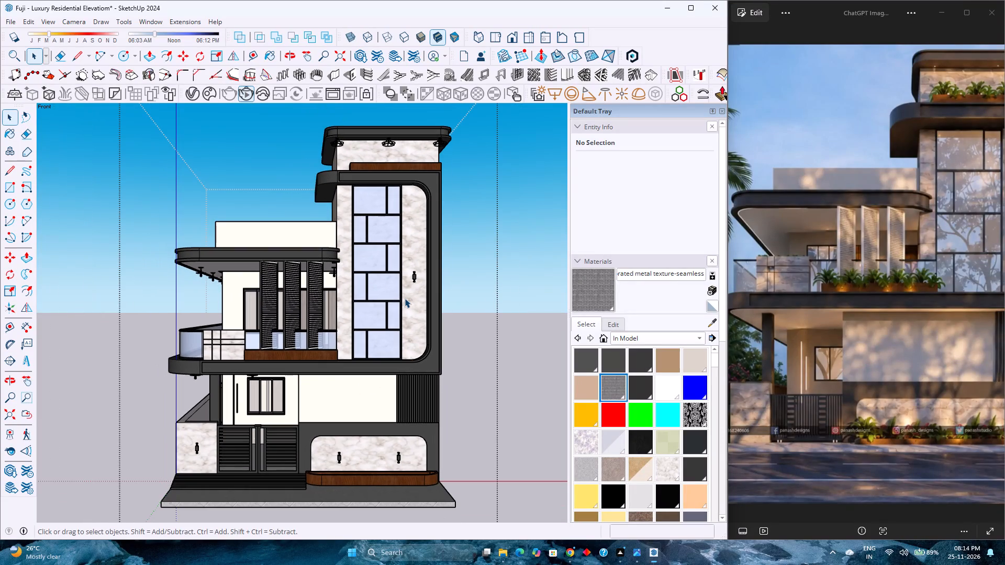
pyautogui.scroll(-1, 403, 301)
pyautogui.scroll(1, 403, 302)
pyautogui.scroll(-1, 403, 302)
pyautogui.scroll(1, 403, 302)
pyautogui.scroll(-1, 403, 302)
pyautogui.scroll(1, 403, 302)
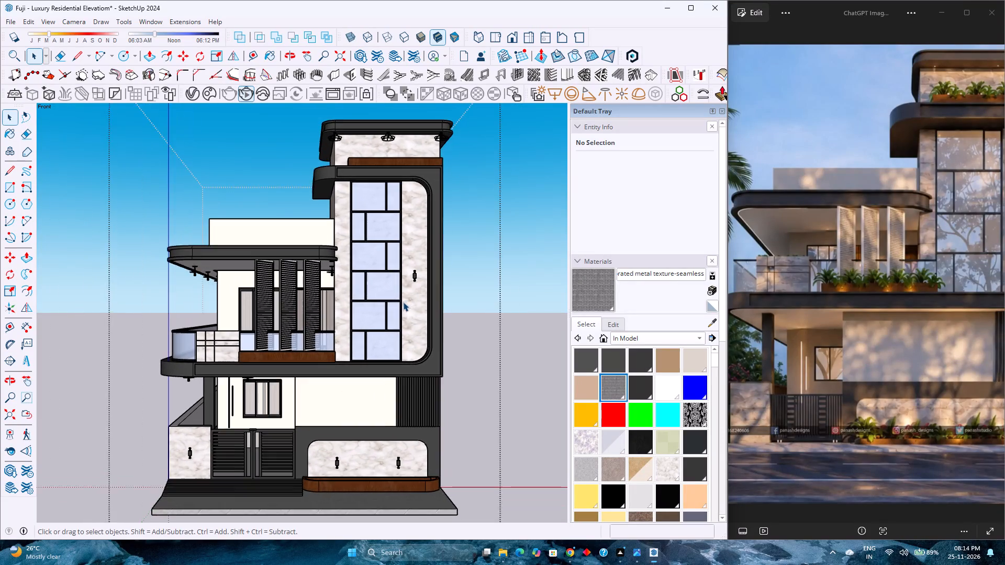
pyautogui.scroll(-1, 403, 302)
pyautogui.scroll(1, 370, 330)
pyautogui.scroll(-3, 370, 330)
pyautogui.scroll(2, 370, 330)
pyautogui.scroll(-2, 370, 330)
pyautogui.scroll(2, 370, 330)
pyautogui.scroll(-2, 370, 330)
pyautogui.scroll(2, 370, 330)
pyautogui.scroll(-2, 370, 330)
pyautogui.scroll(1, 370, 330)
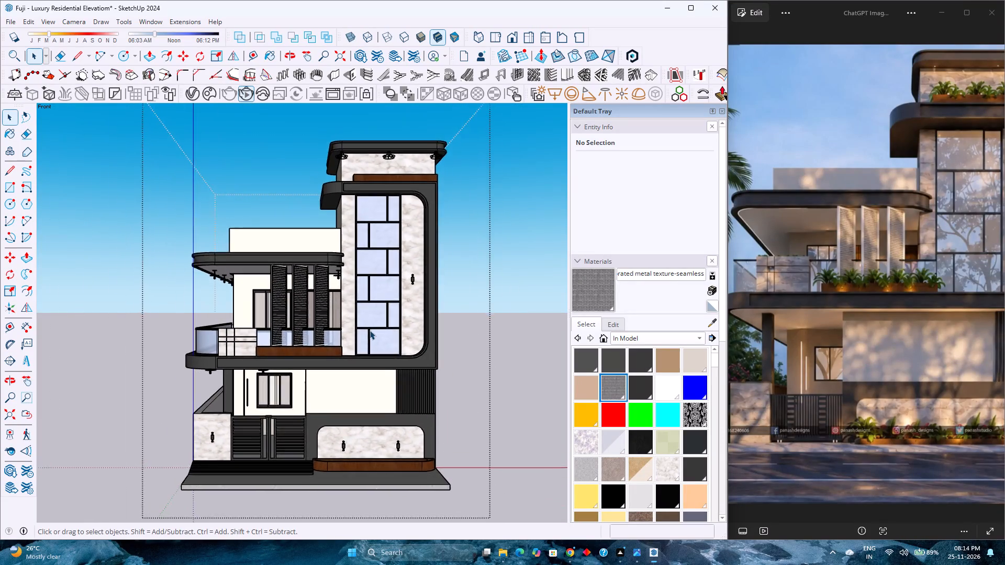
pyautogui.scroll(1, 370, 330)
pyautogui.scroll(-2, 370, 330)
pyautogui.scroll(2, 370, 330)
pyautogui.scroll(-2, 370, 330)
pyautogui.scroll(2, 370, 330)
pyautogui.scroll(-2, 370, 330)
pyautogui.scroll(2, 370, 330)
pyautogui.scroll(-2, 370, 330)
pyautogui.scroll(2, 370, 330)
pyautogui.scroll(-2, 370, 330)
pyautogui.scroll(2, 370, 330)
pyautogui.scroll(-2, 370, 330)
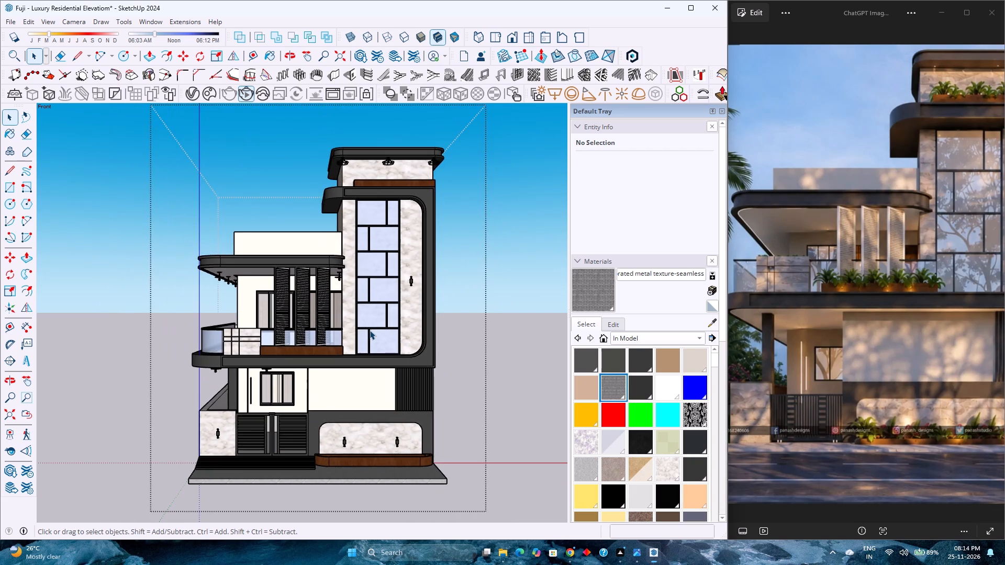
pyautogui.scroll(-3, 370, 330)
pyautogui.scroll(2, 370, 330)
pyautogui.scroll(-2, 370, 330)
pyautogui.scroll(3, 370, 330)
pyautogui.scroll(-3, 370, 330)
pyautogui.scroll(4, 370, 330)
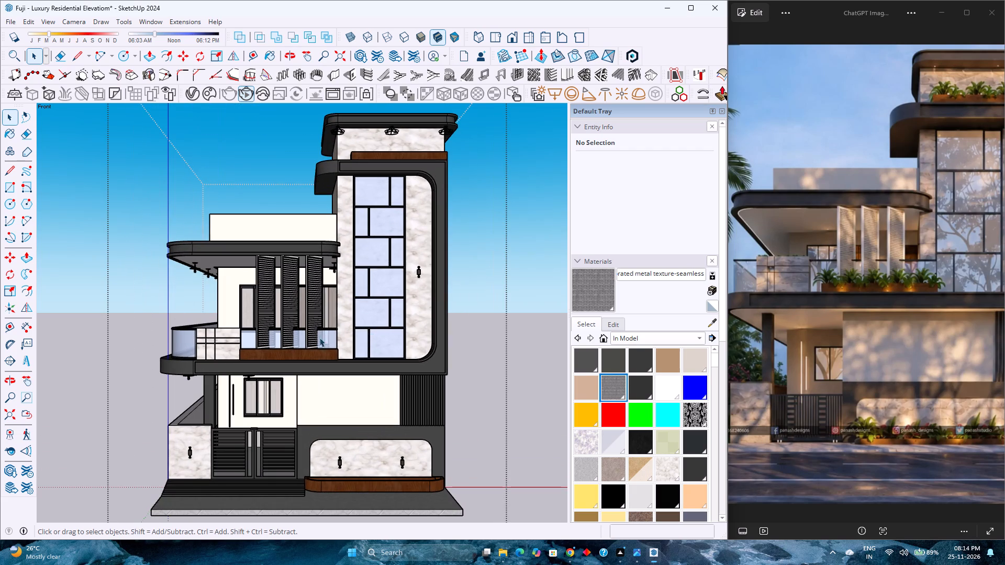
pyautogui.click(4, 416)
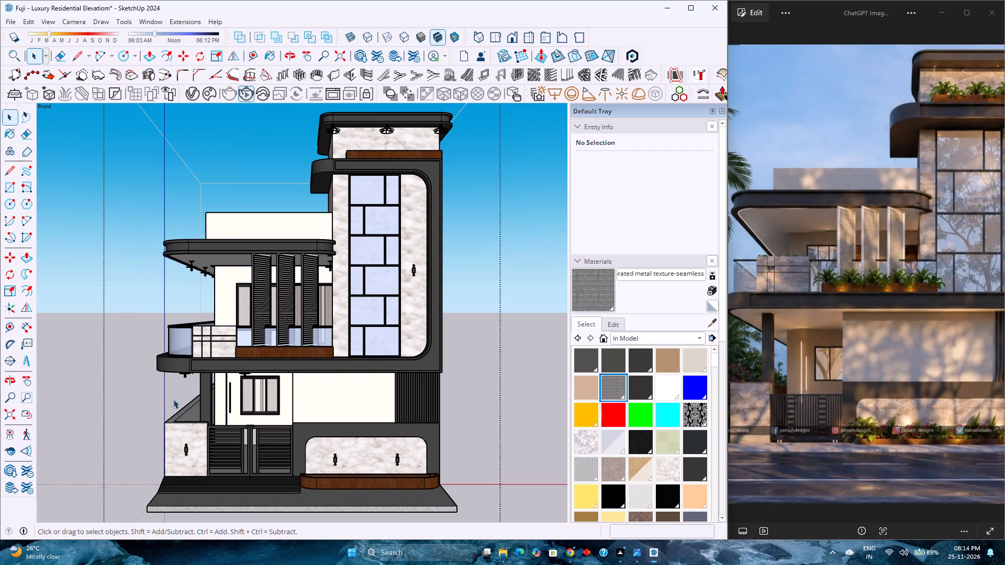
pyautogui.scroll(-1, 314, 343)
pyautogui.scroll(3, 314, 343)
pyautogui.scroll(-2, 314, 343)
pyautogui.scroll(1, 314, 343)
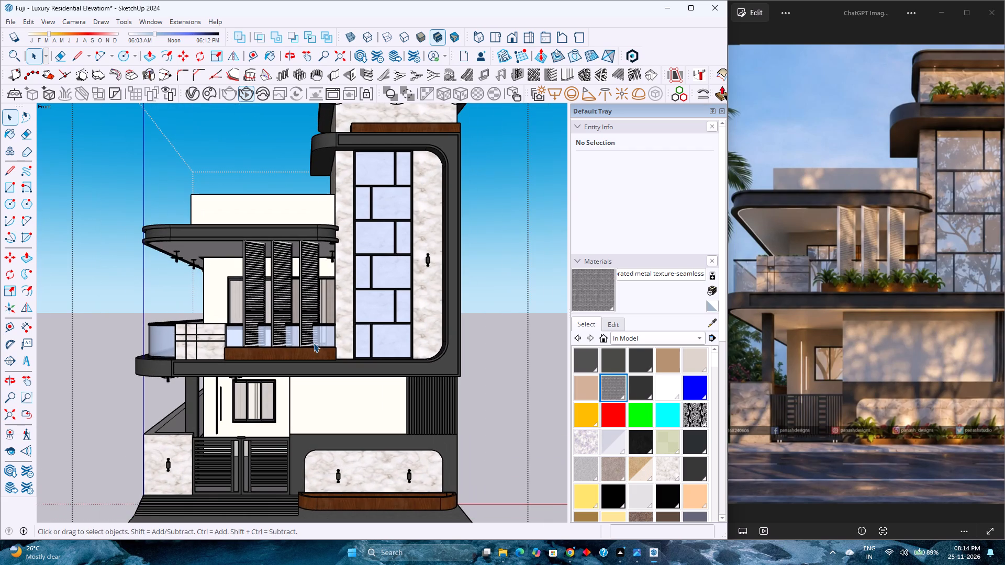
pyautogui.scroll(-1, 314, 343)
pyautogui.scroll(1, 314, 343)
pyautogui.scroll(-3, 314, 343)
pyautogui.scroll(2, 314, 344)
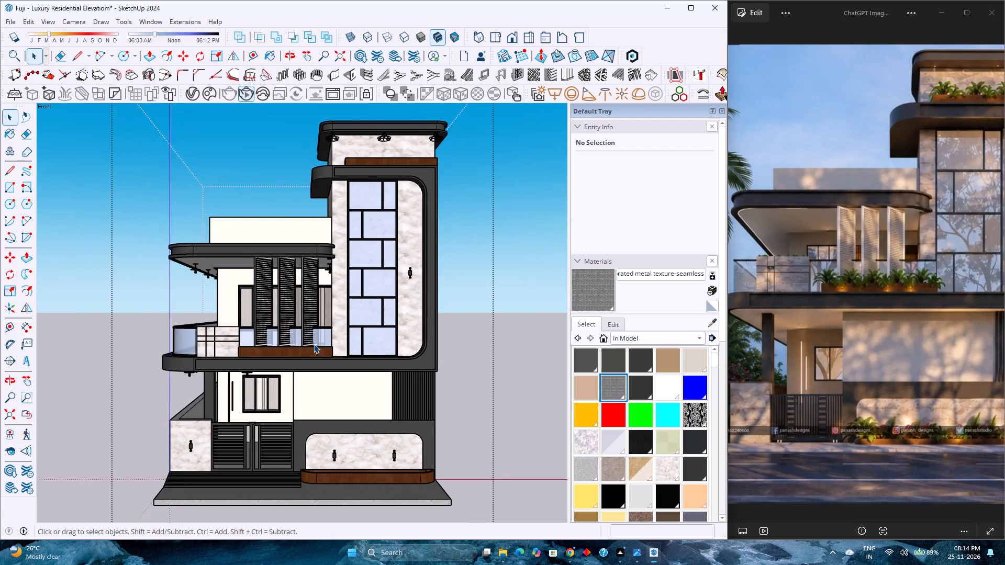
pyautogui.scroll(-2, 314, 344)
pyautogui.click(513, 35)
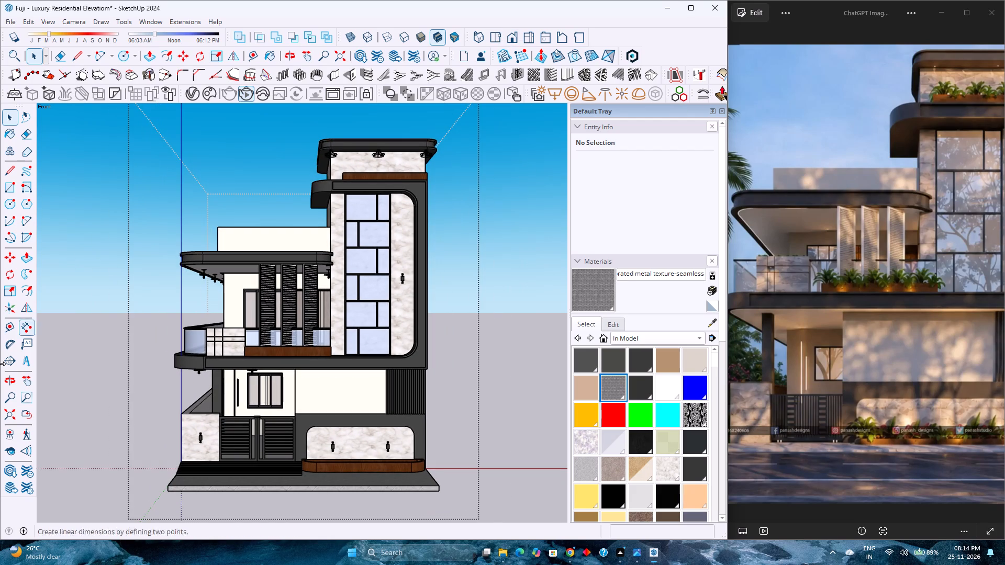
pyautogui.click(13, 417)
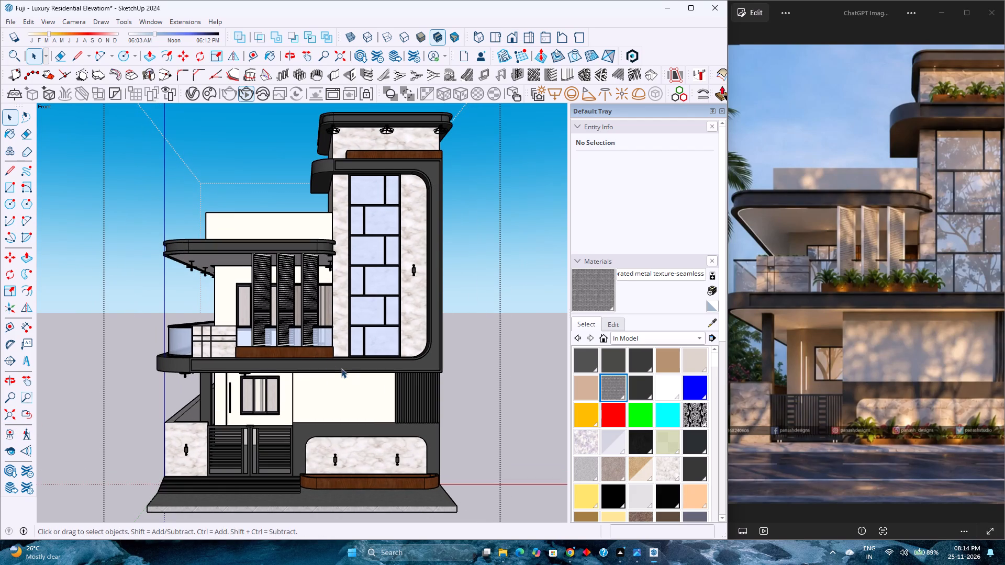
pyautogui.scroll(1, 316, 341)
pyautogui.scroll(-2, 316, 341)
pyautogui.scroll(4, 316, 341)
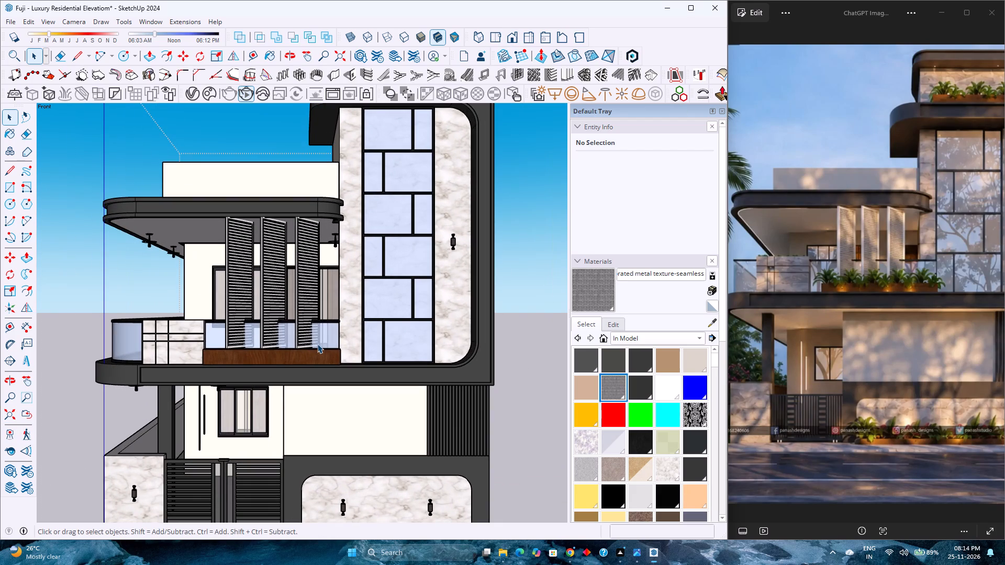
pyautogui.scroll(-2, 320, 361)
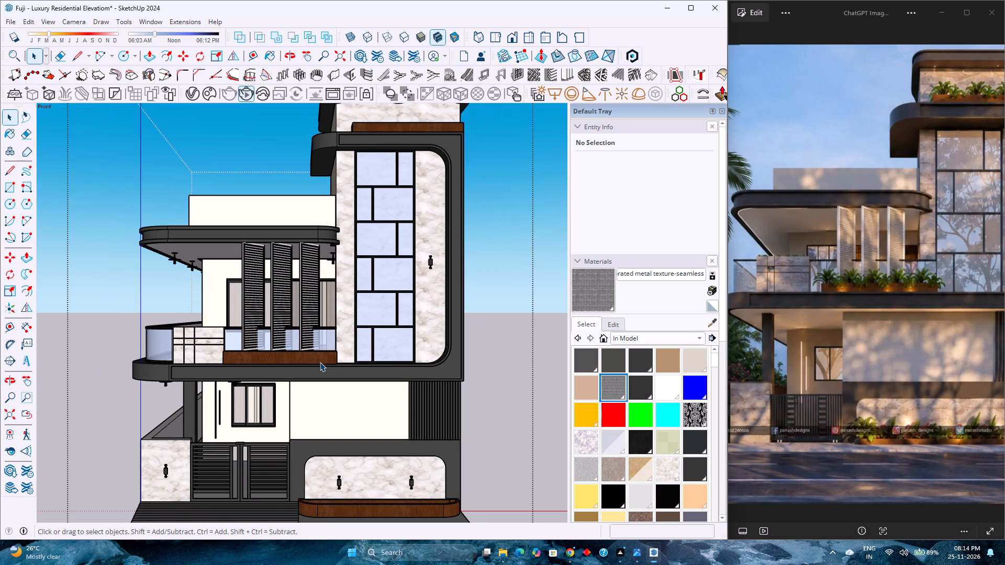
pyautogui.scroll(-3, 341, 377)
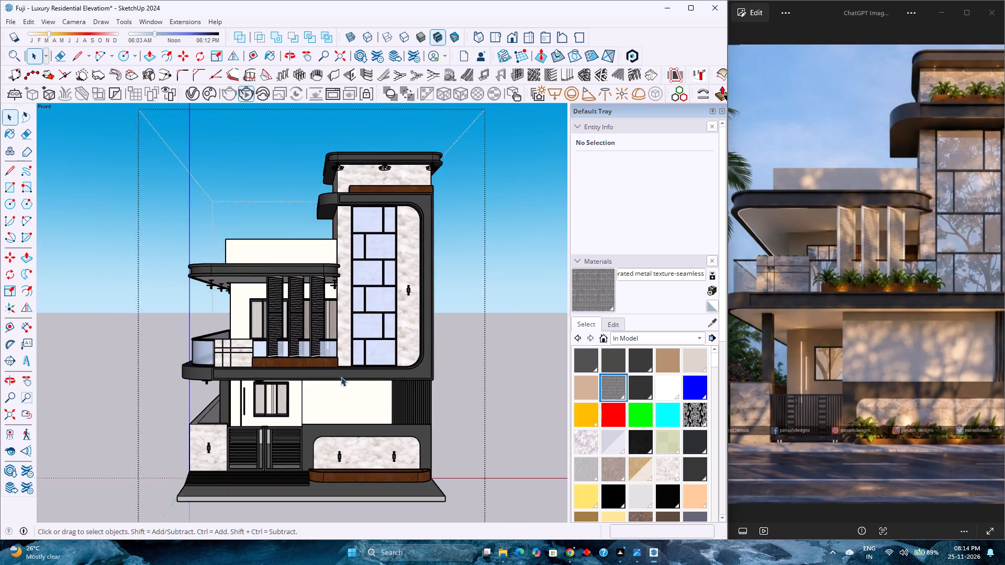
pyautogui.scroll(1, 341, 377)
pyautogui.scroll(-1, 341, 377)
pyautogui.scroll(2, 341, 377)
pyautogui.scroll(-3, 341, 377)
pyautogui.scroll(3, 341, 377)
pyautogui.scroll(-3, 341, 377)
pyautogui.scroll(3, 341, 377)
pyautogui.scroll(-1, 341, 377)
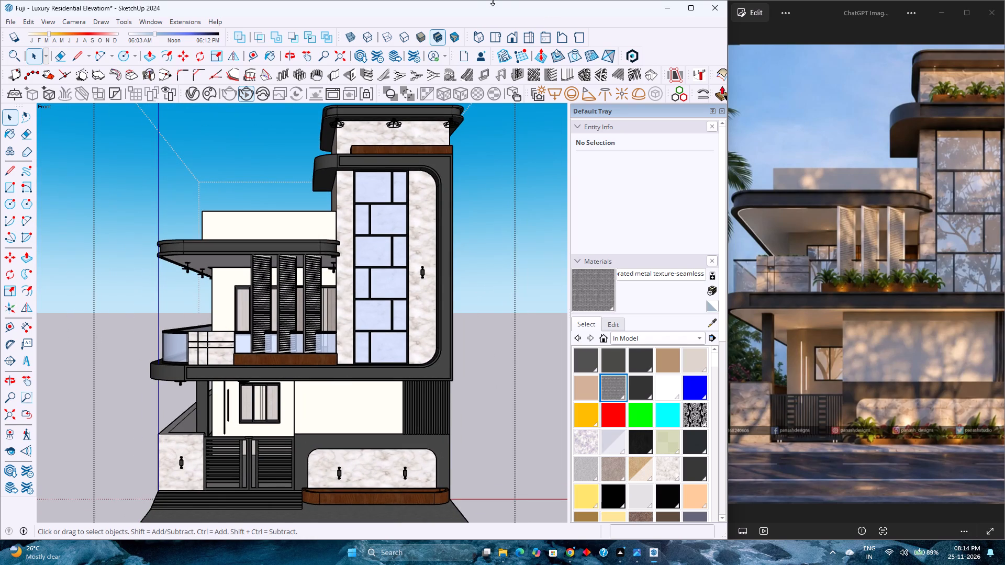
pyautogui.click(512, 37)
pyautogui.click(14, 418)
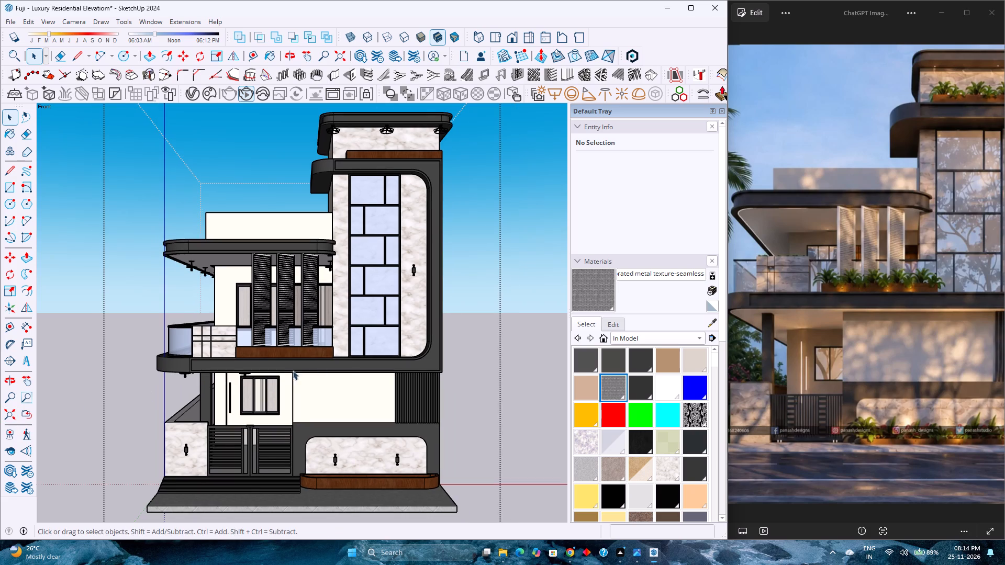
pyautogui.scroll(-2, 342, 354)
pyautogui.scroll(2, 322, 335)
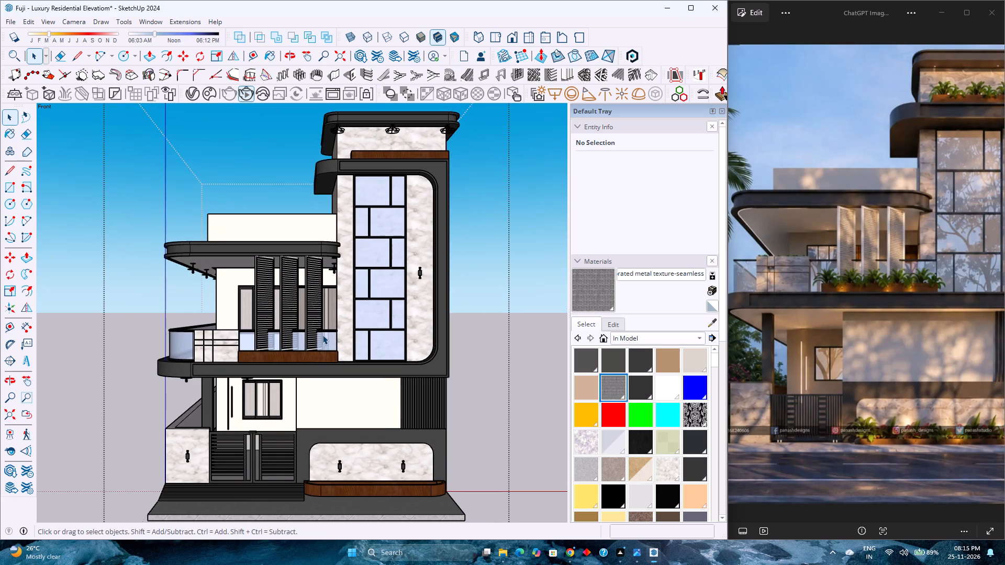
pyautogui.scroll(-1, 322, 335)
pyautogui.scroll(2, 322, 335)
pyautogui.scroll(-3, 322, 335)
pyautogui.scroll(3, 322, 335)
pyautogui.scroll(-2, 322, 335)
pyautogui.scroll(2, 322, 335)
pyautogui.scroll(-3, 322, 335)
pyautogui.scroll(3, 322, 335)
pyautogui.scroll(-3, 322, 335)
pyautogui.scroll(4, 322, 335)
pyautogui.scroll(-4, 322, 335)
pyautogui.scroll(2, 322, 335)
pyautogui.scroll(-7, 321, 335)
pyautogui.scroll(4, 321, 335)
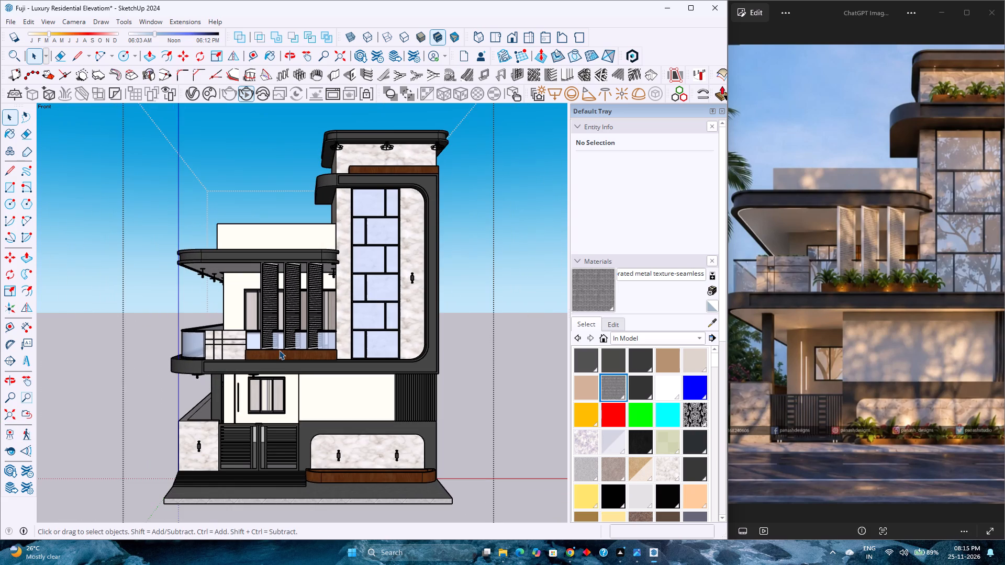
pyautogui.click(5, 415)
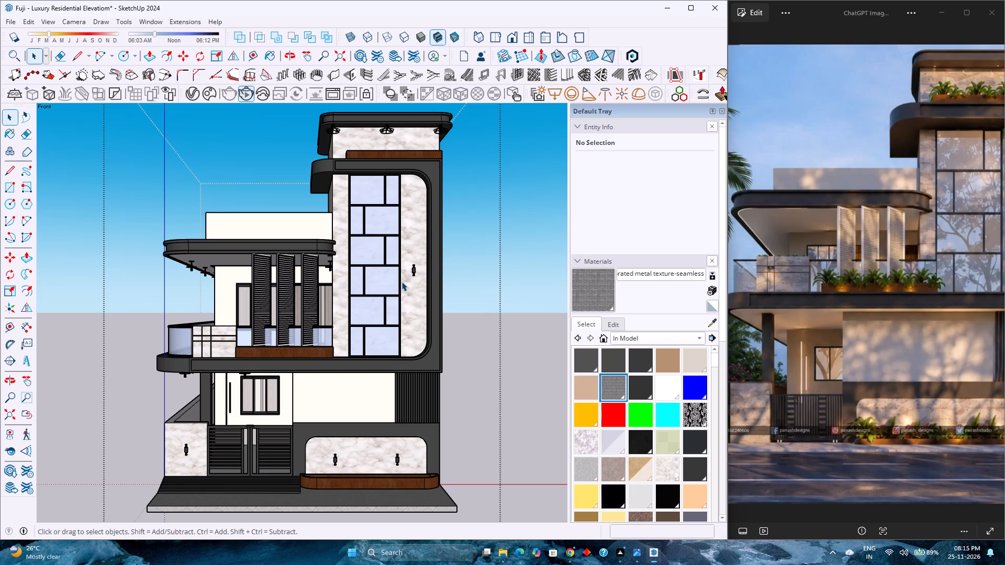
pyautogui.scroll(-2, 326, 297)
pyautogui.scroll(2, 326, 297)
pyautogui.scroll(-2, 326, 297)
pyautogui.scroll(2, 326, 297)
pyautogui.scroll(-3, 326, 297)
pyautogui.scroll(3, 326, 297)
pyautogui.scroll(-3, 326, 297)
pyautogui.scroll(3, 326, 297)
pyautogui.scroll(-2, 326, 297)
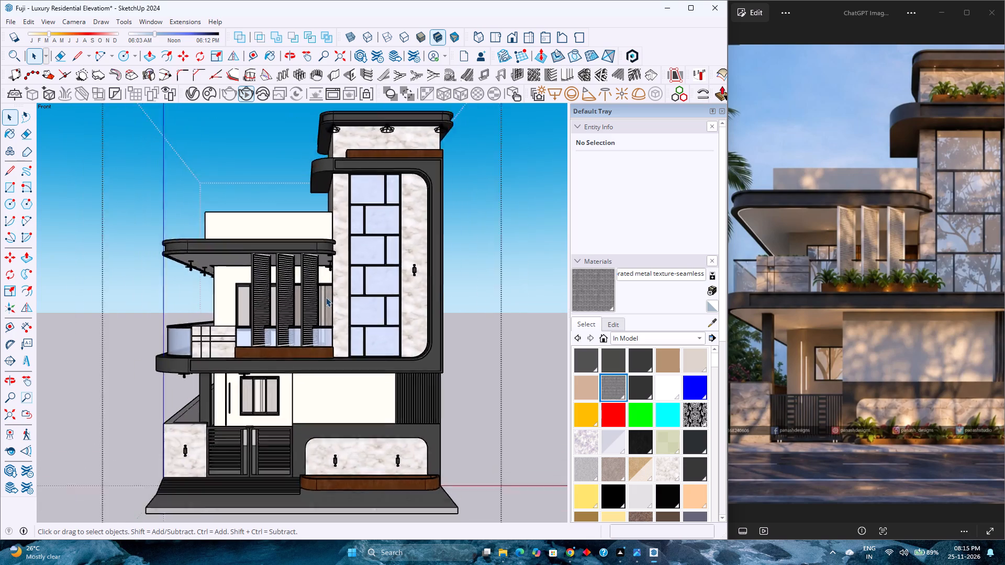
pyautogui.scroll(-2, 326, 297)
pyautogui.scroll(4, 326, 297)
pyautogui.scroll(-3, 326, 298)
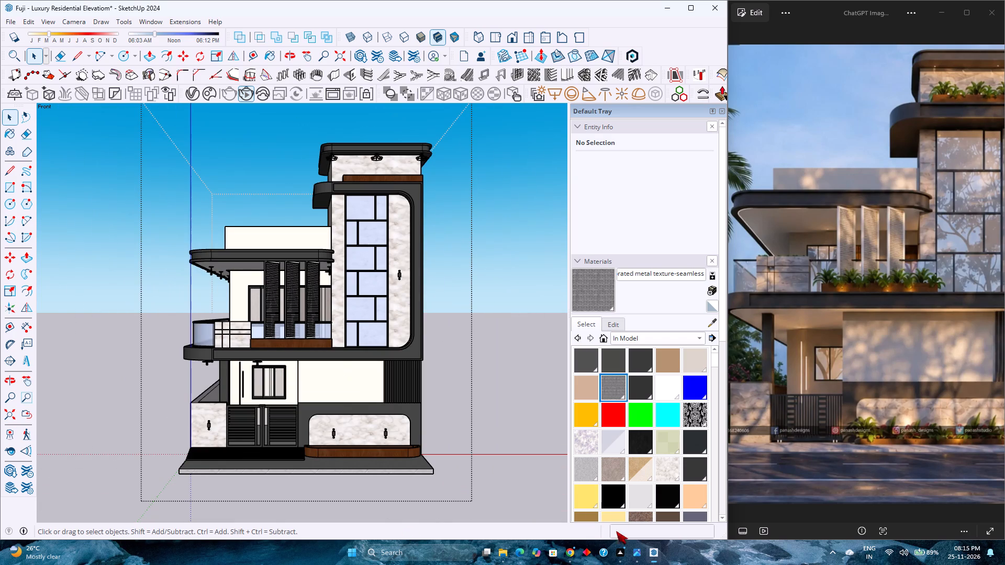
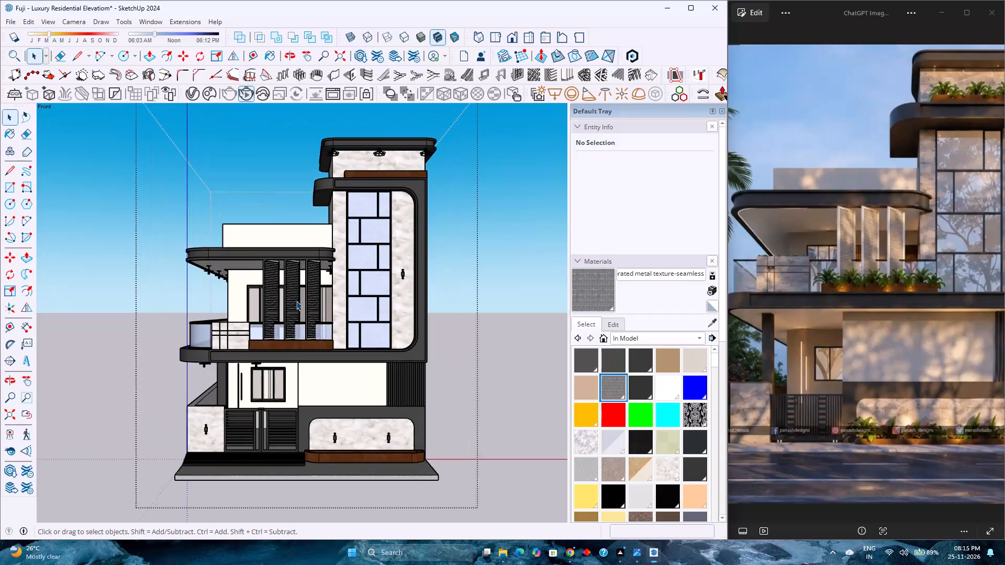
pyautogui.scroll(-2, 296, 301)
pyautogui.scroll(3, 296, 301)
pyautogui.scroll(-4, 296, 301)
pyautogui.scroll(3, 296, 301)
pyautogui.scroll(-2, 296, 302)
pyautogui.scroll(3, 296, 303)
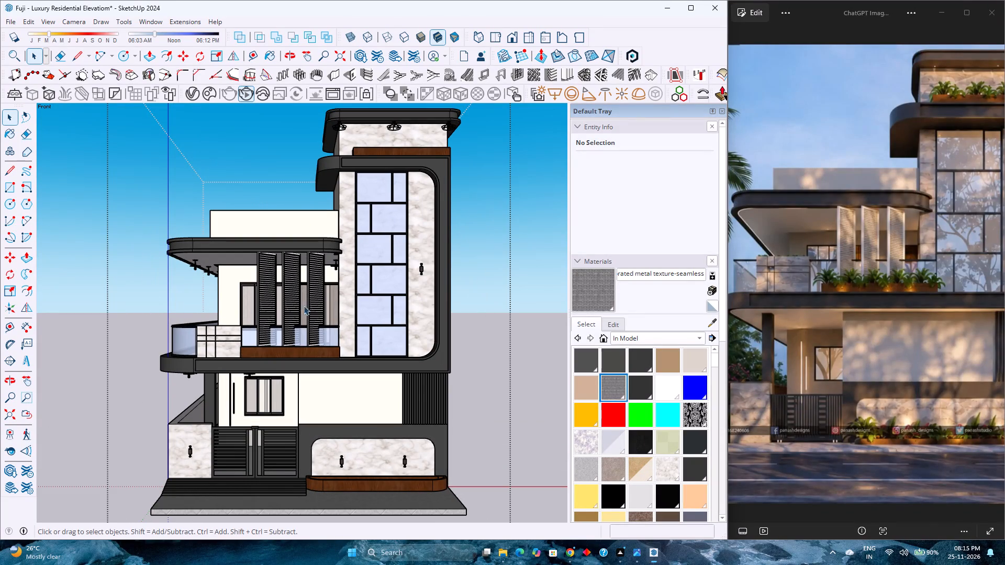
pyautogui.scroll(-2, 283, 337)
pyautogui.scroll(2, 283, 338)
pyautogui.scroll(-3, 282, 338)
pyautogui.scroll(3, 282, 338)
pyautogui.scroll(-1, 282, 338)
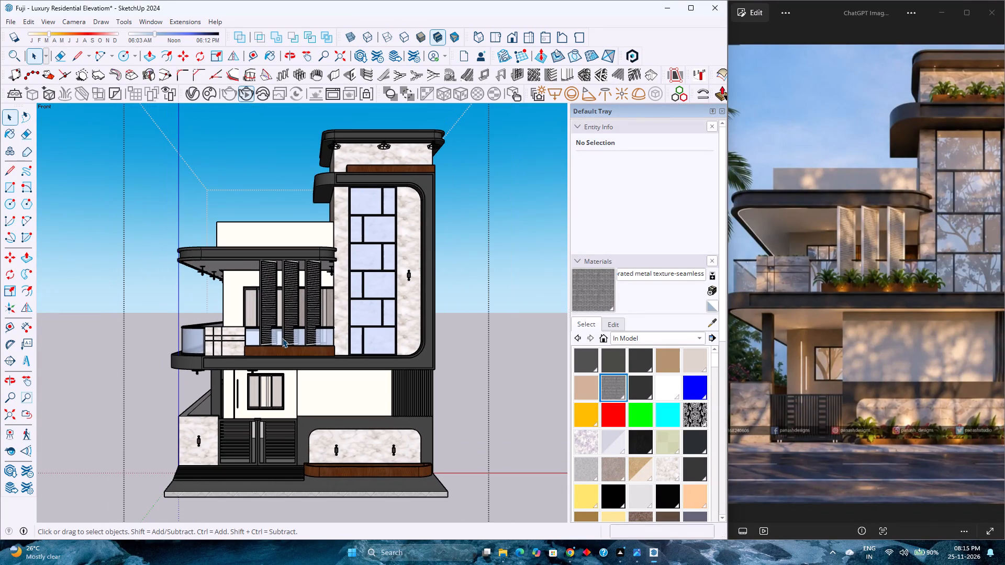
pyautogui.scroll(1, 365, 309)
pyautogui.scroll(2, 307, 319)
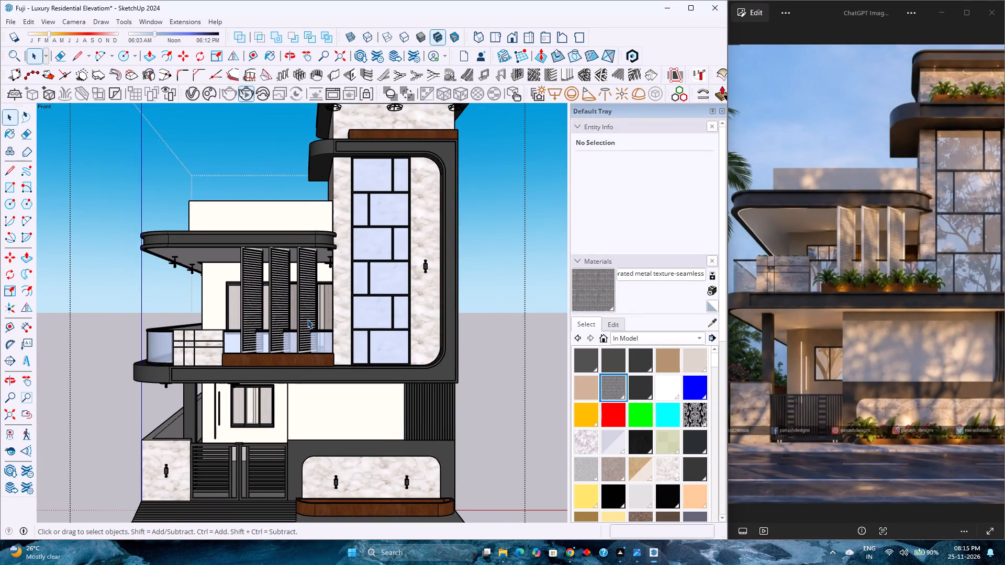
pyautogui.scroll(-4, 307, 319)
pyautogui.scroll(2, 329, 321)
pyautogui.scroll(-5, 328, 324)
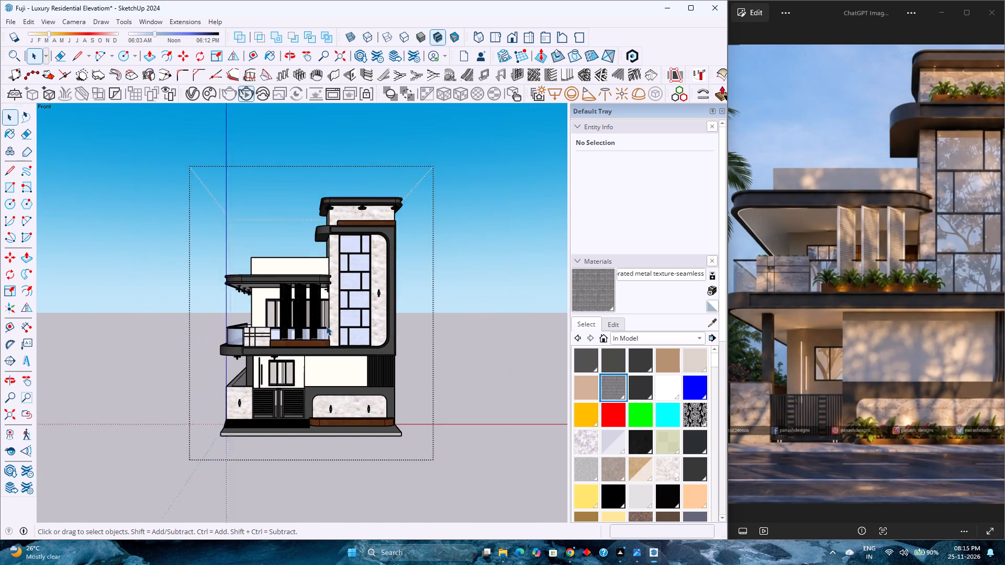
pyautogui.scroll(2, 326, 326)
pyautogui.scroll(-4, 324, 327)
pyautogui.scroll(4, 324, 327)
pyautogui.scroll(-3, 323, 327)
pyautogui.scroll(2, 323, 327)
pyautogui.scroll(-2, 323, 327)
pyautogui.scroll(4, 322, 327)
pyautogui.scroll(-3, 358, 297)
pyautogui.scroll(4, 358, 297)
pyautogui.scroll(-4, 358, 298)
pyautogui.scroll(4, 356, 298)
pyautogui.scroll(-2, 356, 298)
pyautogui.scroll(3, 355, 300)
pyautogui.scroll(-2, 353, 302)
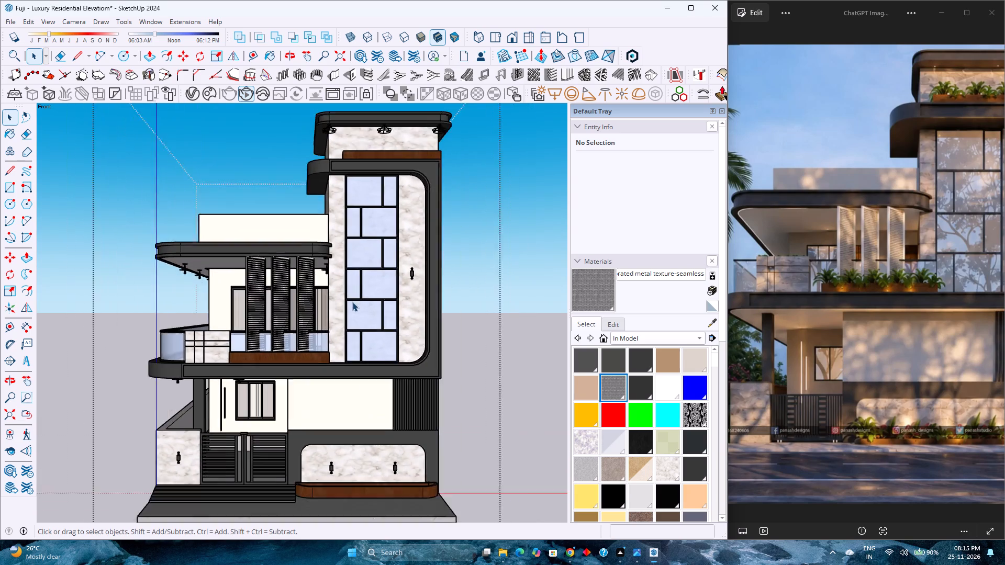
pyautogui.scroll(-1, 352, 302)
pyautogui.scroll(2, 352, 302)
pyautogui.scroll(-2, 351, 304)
# Examine the house from oblique angles on both sides, and return to the standard front view with the whole model fitted.
pyautogui.moveTo(372, 327); pyautogui.dragTo(338, 335, button='middle')
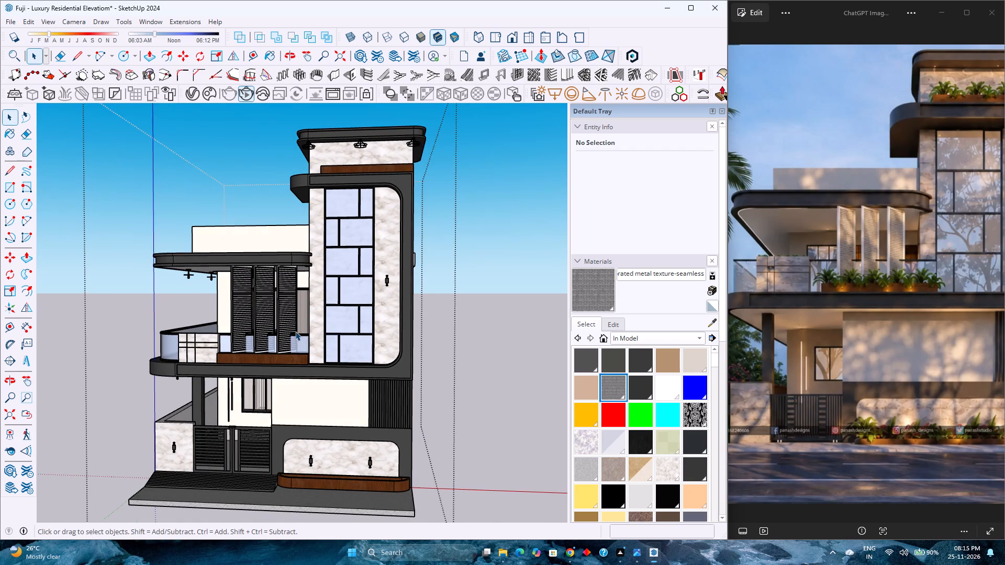
pyautogui.scroll(2, 295, 331)
pyautogui.scroll(-2, 295, 331)
pyautogui.moveTo(270, 342); pyautogui.dragTo(338, 334, button='middle')
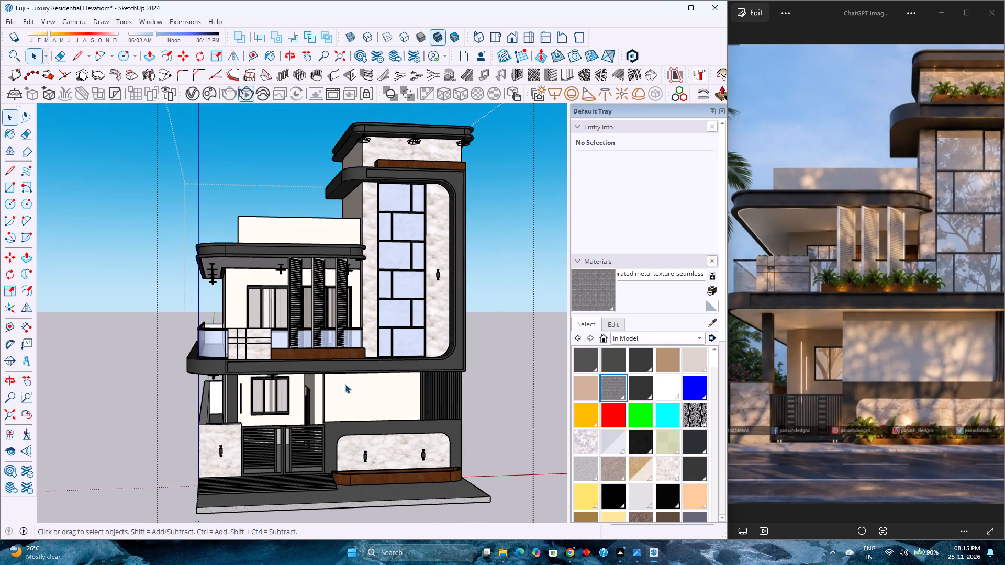
pyautogui.click(512, 41)
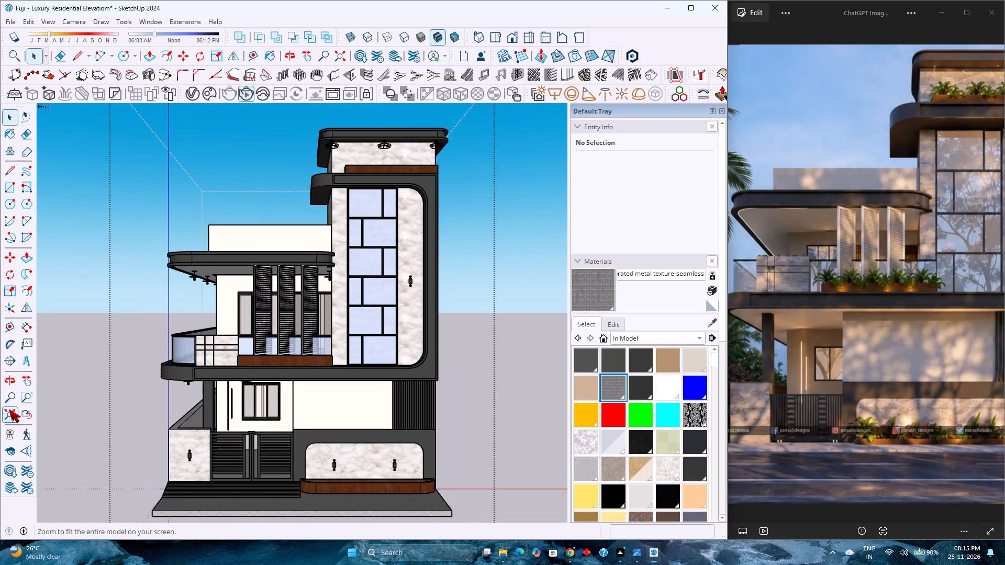
pyautogui.click(9, 411)
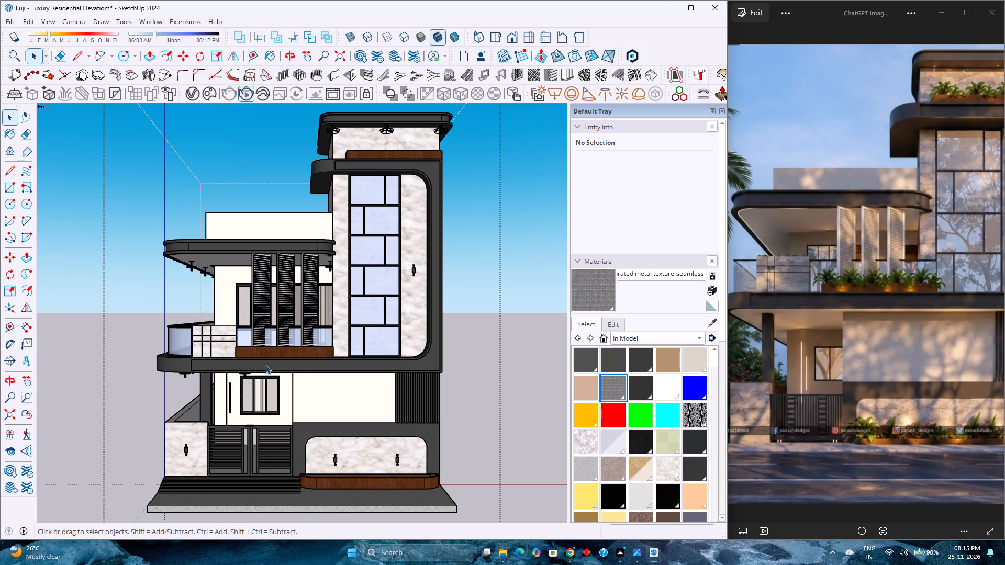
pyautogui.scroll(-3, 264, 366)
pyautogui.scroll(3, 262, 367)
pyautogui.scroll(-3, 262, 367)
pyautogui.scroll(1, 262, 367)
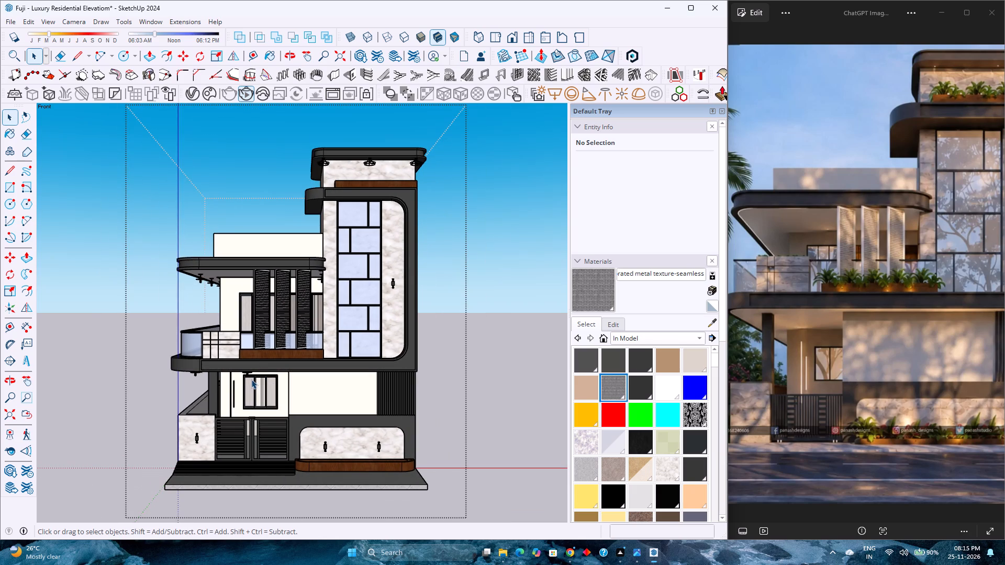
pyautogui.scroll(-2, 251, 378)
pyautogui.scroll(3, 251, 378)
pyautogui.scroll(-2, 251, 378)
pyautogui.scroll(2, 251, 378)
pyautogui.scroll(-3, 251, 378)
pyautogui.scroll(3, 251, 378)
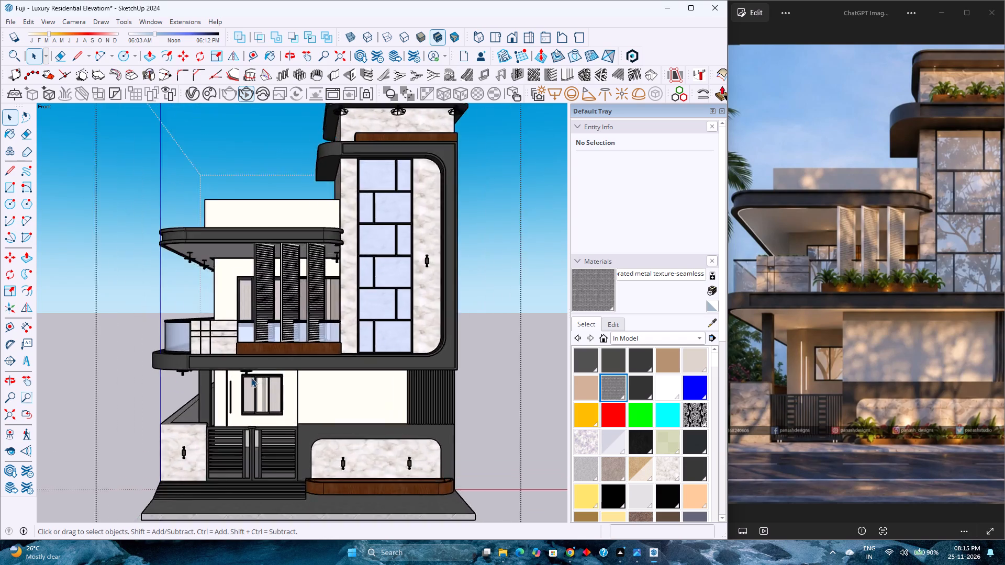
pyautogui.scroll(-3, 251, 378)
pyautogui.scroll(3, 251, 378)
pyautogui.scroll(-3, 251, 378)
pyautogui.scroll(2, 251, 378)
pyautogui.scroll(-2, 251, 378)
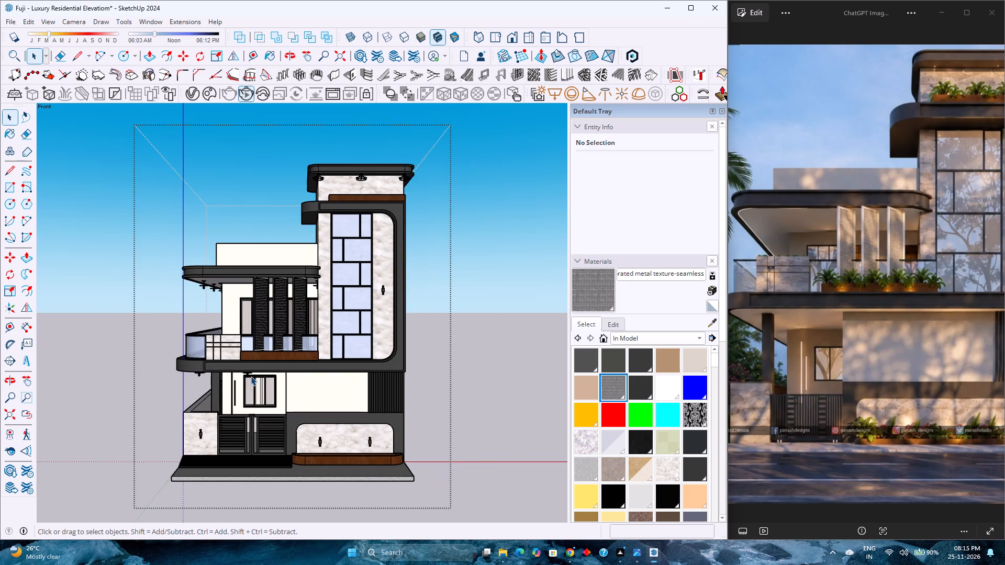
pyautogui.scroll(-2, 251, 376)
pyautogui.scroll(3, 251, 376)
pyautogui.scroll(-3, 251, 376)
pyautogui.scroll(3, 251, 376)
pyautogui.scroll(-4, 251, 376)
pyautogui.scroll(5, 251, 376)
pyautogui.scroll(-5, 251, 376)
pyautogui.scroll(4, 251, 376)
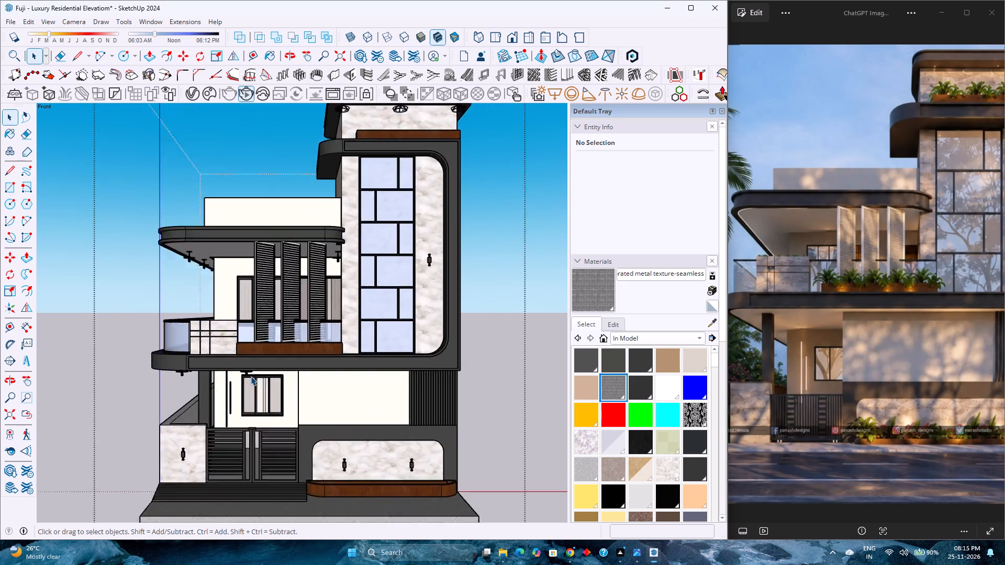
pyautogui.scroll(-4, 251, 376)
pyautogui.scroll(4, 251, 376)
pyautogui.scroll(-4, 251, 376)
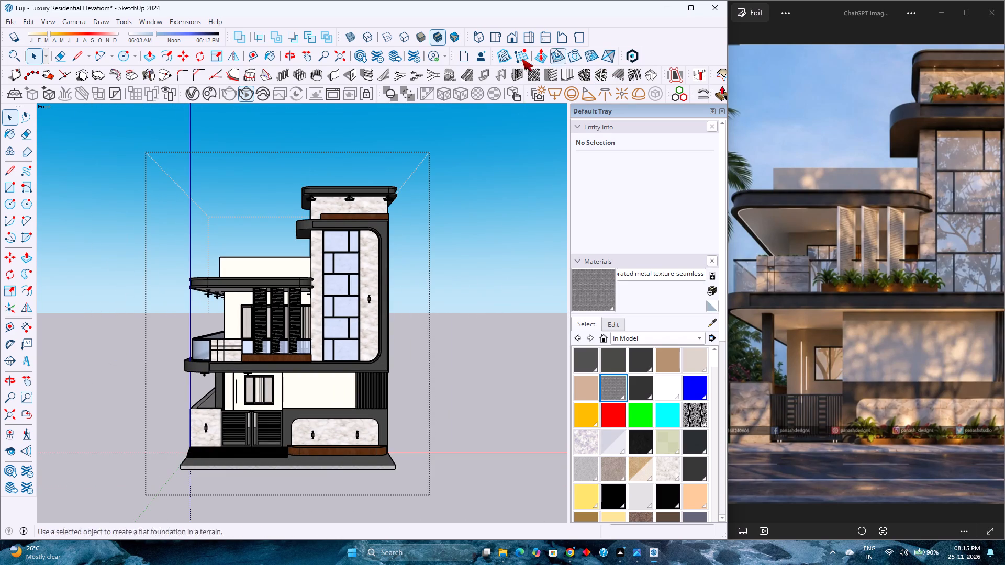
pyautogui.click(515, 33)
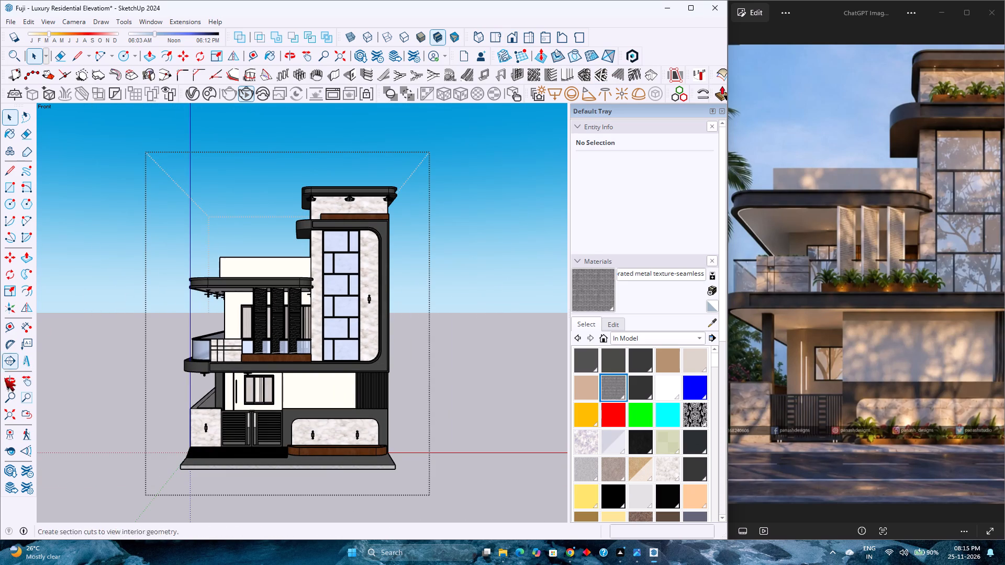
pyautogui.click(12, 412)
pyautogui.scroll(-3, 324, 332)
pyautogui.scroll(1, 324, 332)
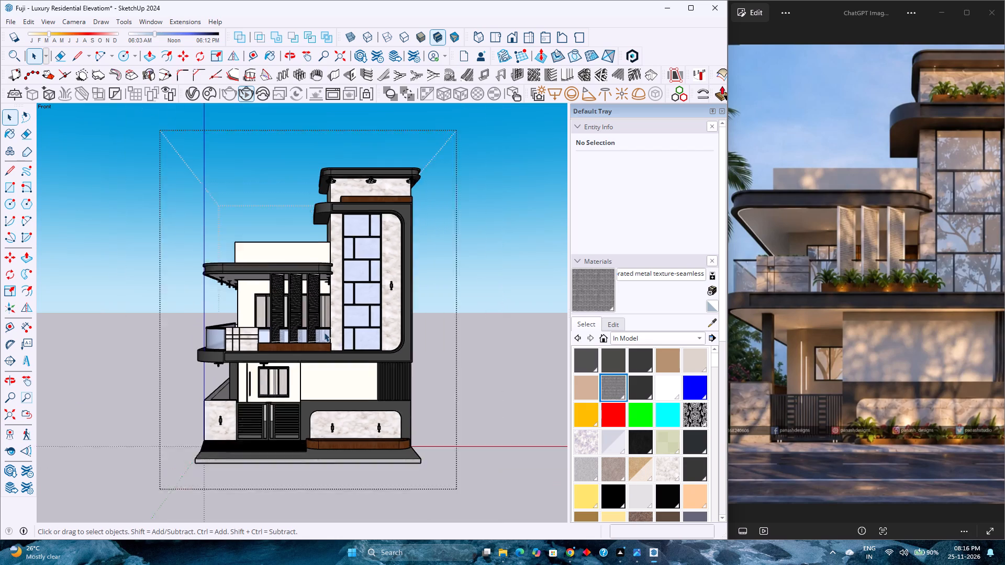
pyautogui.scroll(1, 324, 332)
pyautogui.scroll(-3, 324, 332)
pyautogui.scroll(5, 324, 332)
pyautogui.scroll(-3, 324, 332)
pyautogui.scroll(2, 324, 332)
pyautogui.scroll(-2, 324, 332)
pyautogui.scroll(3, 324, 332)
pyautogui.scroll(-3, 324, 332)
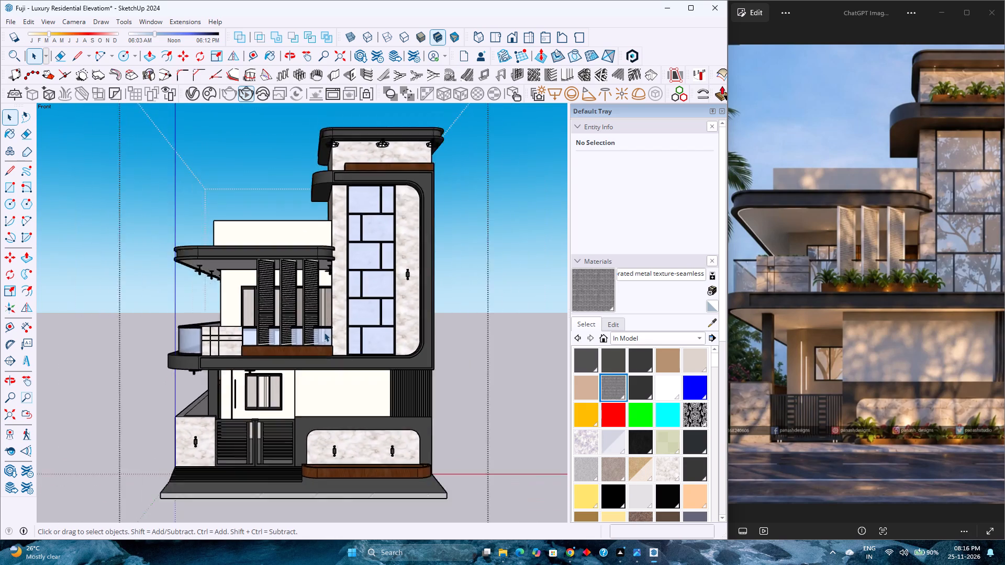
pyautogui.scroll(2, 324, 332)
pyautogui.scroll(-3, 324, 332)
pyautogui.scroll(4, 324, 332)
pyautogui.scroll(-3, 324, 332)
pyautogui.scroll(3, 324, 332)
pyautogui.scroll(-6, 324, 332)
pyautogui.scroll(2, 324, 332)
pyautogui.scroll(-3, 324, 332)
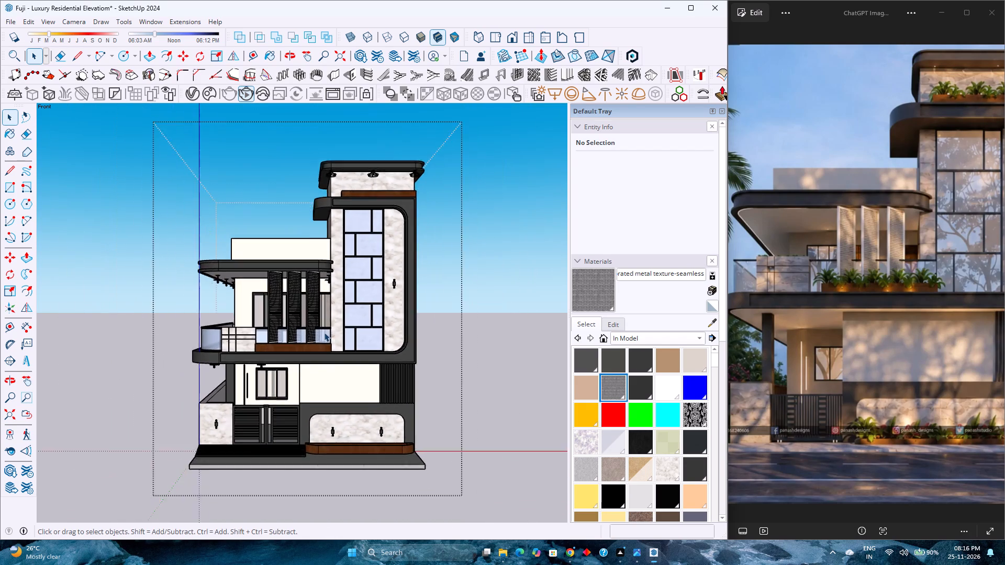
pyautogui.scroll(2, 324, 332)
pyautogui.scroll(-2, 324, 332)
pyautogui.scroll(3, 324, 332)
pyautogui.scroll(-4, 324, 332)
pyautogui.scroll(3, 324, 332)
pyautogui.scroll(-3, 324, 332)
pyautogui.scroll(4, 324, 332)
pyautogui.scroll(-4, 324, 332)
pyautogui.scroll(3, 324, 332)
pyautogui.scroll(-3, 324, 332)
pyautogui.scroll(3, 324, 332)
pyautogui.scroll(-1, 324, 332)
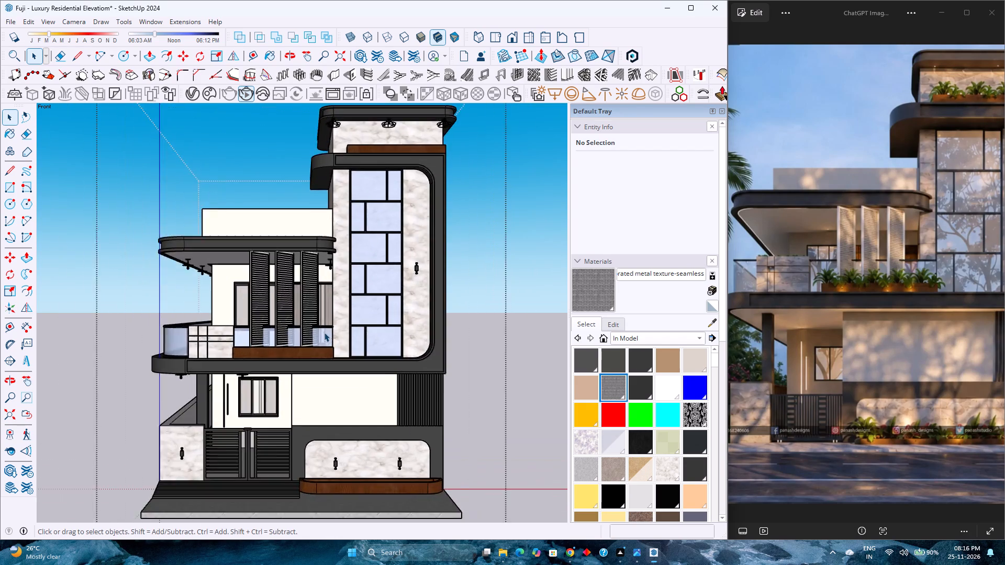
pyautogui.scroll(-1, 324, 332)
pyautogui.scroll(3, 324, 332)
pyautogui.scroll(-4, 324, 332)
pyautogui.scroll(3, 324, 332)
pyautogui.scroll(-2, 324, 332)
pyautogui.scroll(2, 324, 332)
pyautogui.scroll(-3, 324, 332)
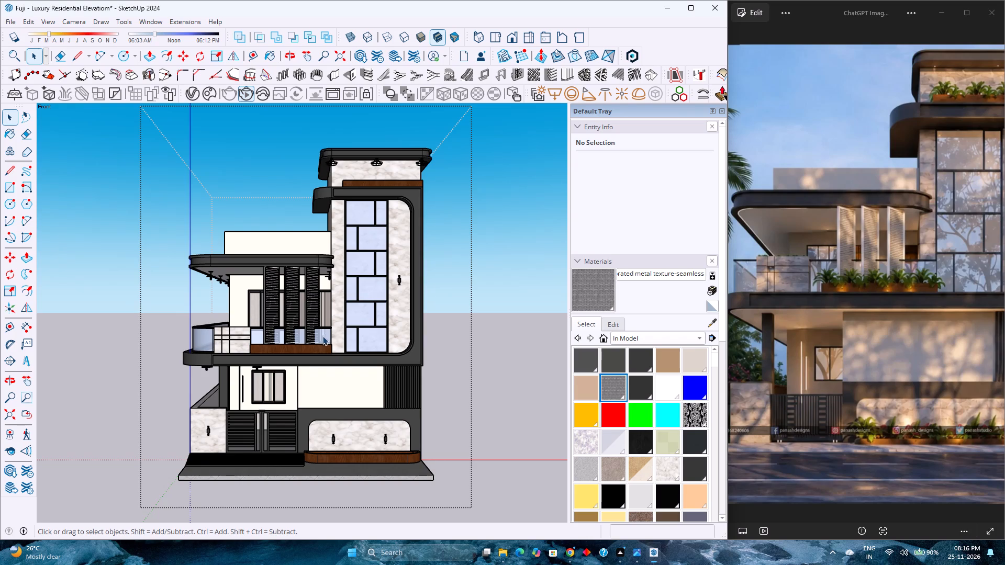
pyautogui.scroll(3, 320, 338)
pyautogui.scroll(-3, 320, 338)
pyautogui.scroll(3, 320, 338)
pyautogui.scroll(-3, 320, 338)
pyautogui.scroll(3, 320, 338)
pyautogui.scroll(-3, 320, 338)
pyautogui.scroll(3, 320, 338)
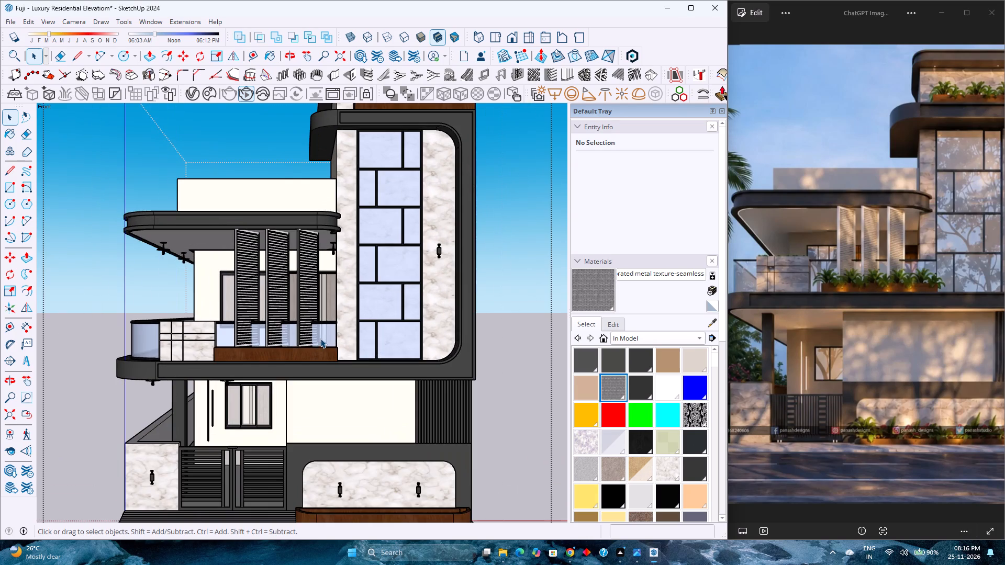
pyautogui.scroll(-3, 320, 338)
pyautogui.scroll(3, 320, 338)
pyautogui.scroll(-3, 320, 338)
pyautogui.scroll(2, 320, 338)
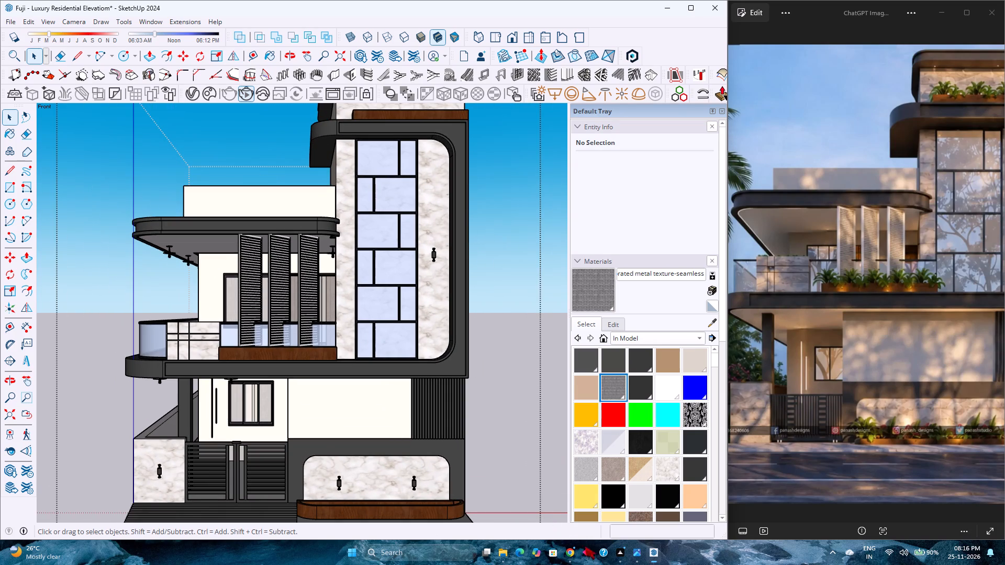
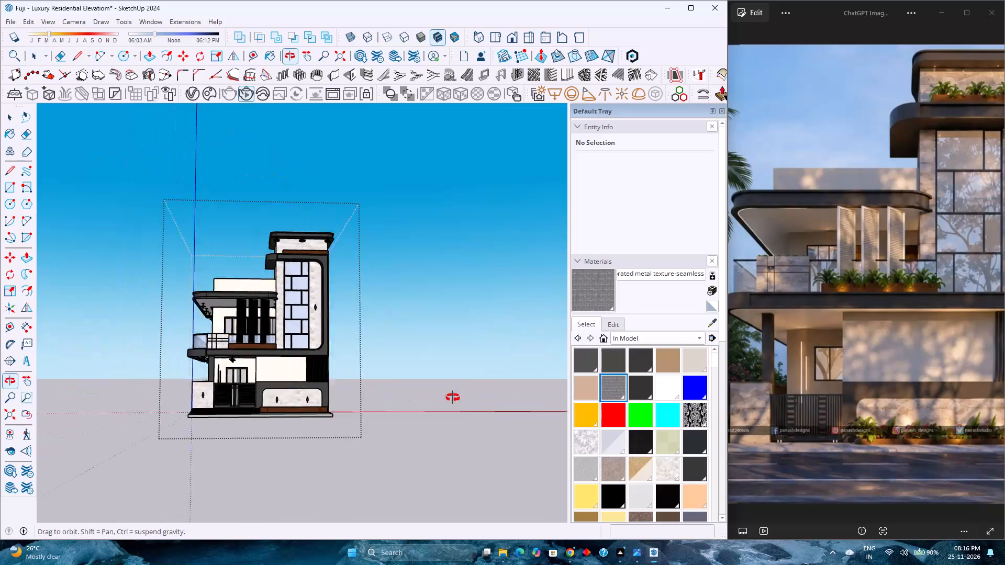
# View the house from an oblique angle, and return to the standard front view with the whole model fitted.
pyautogui.middleClick(485, 398)
pyautogui.scroll(4, 146, 321)
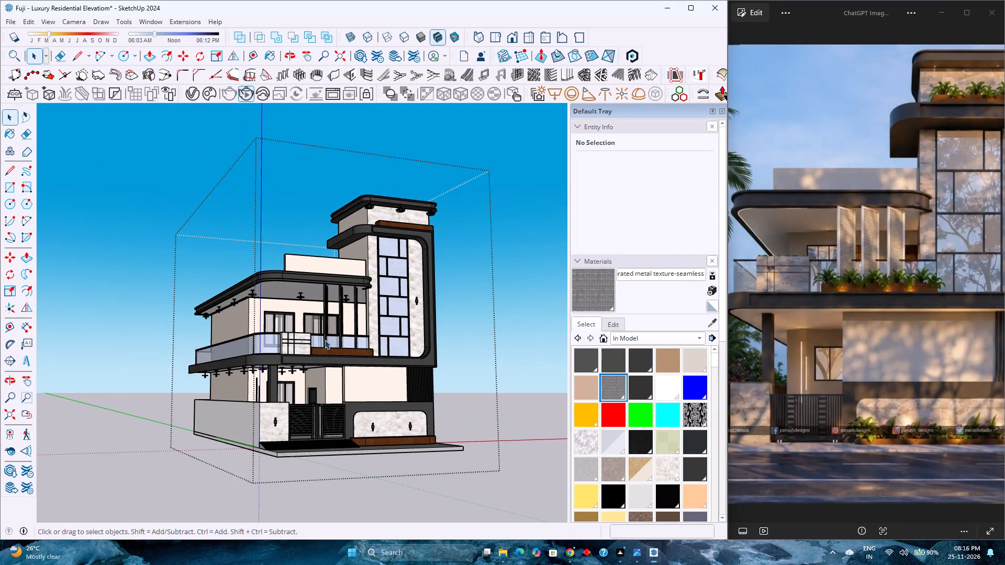
pyautogui.moveTo(348, 317); pyautogui.dragTo(342, 341, button='middle')
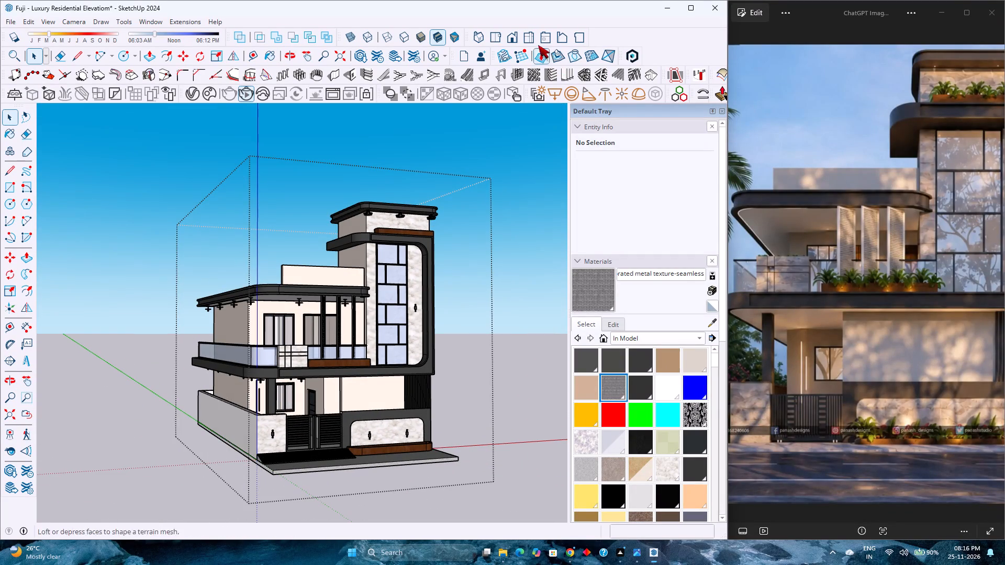
pyautogui.click(509, 30)
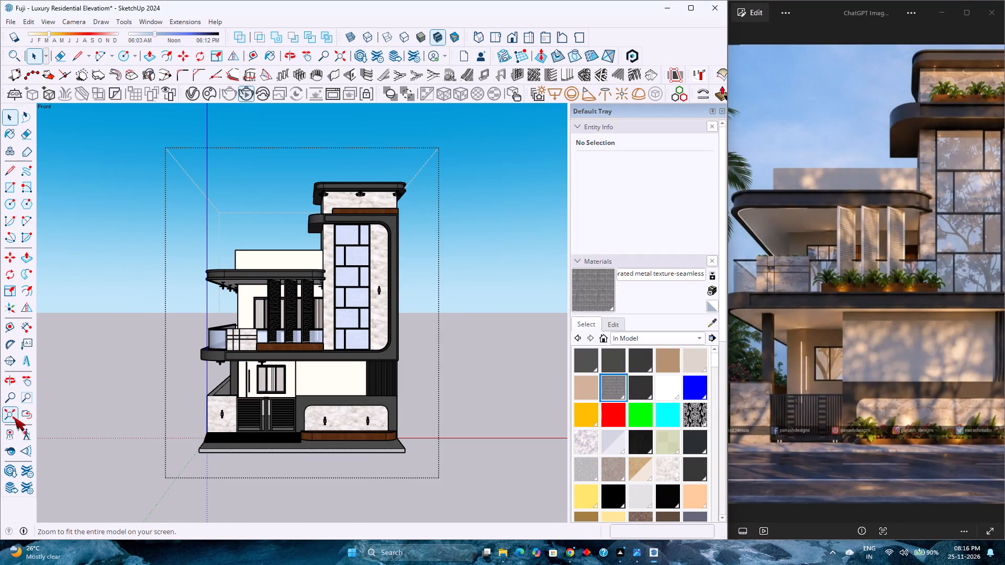
pyautogui.click(5, 413)
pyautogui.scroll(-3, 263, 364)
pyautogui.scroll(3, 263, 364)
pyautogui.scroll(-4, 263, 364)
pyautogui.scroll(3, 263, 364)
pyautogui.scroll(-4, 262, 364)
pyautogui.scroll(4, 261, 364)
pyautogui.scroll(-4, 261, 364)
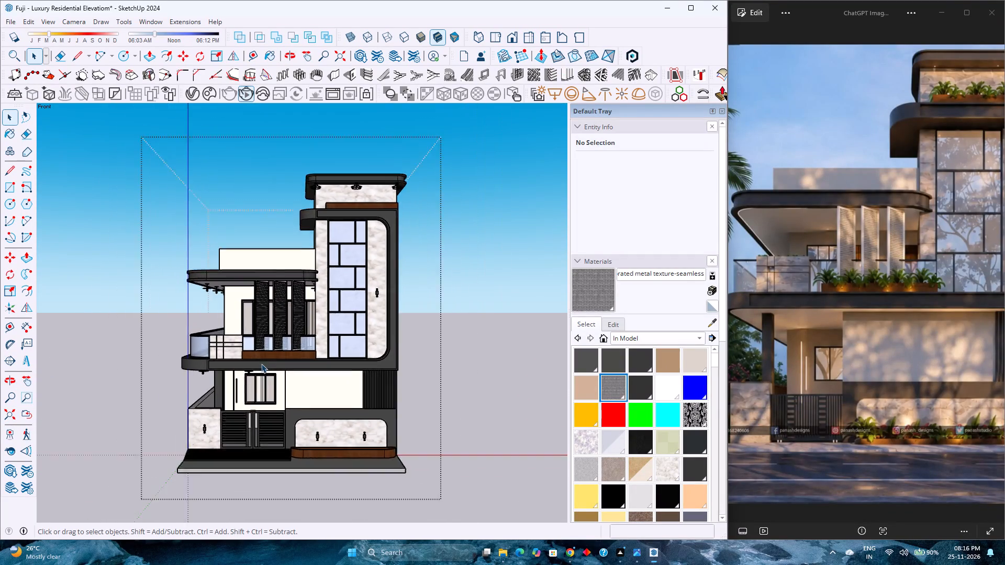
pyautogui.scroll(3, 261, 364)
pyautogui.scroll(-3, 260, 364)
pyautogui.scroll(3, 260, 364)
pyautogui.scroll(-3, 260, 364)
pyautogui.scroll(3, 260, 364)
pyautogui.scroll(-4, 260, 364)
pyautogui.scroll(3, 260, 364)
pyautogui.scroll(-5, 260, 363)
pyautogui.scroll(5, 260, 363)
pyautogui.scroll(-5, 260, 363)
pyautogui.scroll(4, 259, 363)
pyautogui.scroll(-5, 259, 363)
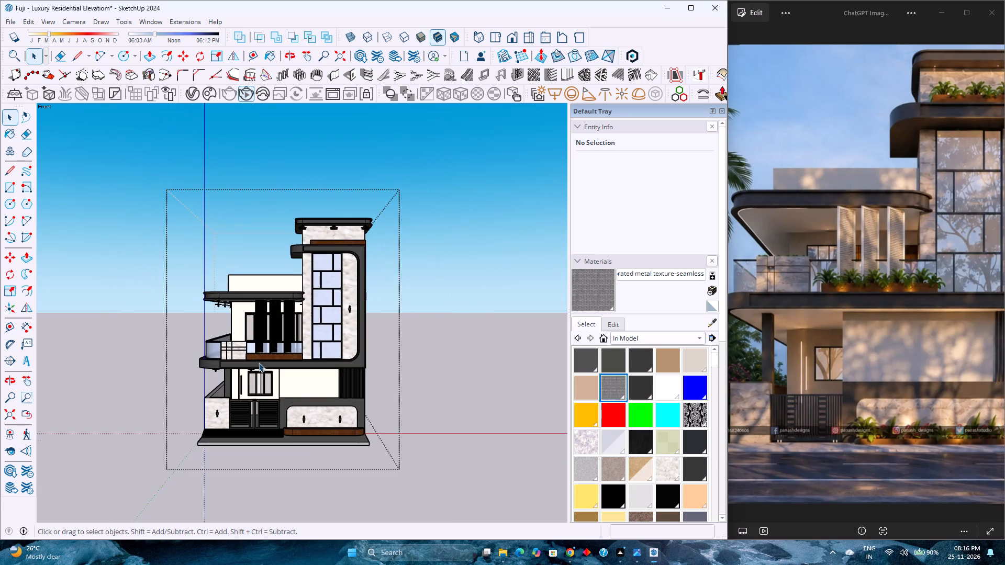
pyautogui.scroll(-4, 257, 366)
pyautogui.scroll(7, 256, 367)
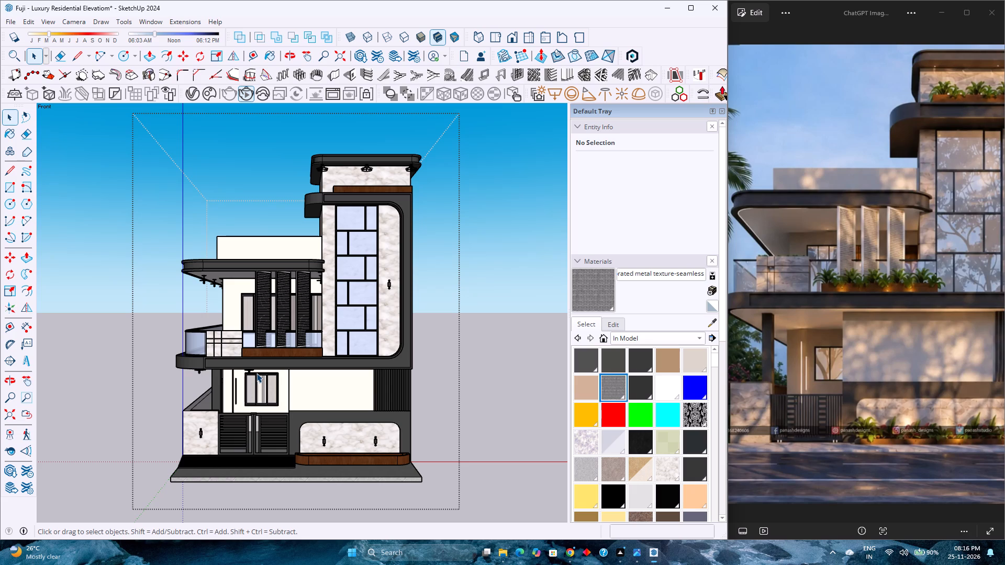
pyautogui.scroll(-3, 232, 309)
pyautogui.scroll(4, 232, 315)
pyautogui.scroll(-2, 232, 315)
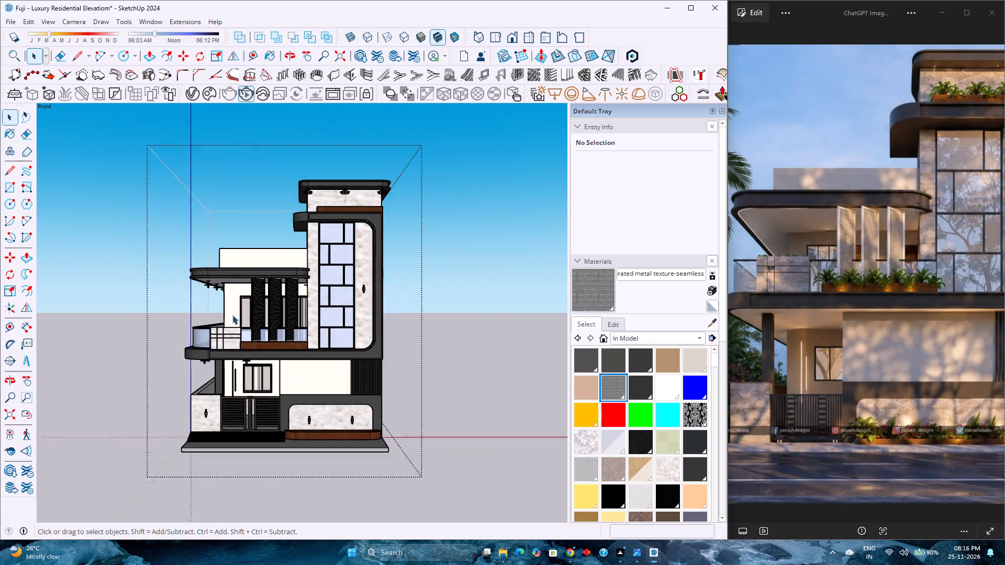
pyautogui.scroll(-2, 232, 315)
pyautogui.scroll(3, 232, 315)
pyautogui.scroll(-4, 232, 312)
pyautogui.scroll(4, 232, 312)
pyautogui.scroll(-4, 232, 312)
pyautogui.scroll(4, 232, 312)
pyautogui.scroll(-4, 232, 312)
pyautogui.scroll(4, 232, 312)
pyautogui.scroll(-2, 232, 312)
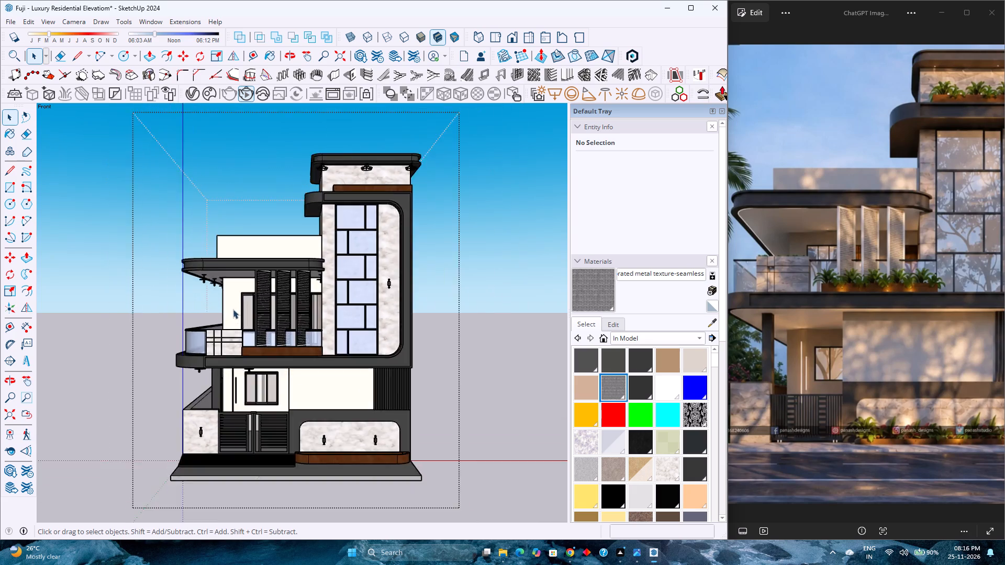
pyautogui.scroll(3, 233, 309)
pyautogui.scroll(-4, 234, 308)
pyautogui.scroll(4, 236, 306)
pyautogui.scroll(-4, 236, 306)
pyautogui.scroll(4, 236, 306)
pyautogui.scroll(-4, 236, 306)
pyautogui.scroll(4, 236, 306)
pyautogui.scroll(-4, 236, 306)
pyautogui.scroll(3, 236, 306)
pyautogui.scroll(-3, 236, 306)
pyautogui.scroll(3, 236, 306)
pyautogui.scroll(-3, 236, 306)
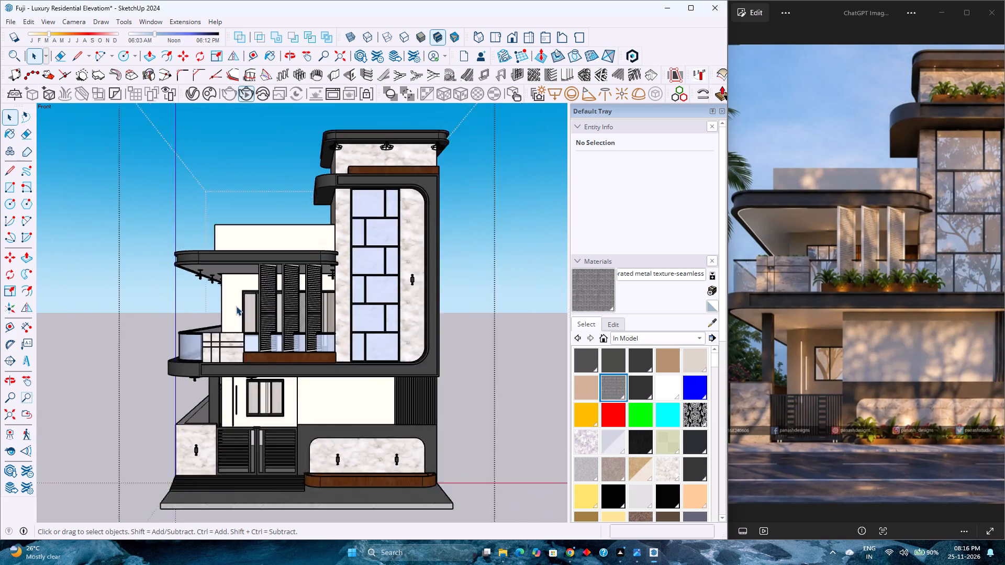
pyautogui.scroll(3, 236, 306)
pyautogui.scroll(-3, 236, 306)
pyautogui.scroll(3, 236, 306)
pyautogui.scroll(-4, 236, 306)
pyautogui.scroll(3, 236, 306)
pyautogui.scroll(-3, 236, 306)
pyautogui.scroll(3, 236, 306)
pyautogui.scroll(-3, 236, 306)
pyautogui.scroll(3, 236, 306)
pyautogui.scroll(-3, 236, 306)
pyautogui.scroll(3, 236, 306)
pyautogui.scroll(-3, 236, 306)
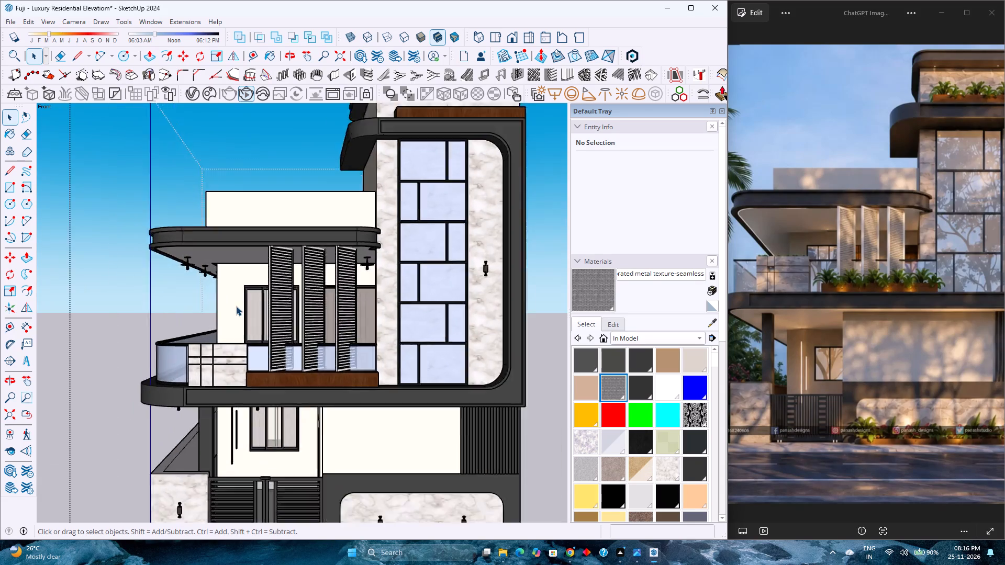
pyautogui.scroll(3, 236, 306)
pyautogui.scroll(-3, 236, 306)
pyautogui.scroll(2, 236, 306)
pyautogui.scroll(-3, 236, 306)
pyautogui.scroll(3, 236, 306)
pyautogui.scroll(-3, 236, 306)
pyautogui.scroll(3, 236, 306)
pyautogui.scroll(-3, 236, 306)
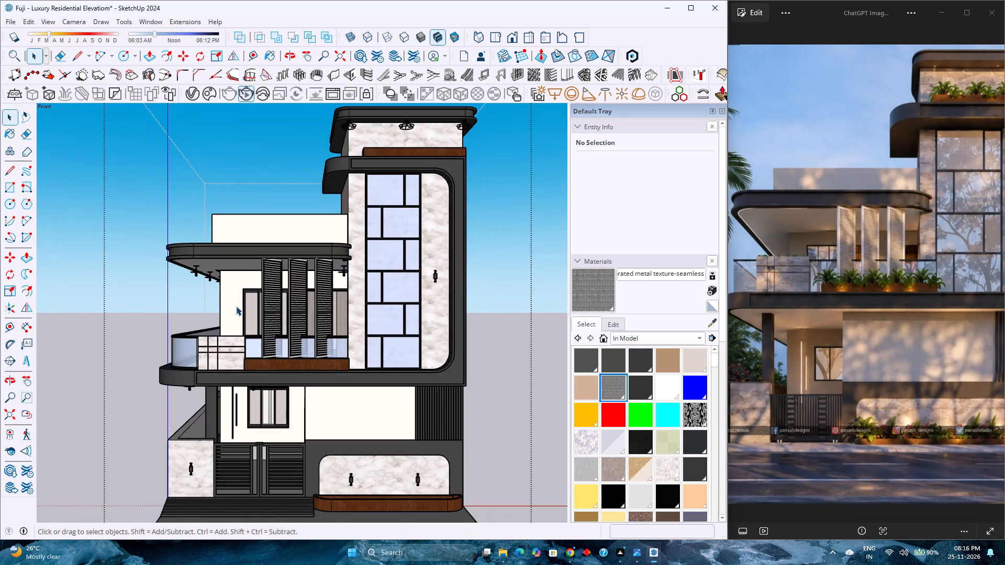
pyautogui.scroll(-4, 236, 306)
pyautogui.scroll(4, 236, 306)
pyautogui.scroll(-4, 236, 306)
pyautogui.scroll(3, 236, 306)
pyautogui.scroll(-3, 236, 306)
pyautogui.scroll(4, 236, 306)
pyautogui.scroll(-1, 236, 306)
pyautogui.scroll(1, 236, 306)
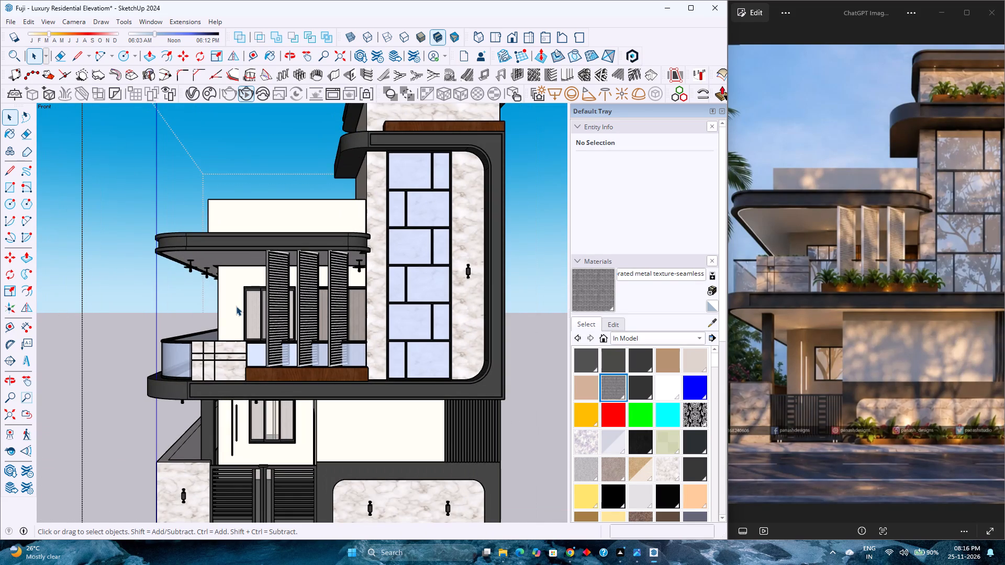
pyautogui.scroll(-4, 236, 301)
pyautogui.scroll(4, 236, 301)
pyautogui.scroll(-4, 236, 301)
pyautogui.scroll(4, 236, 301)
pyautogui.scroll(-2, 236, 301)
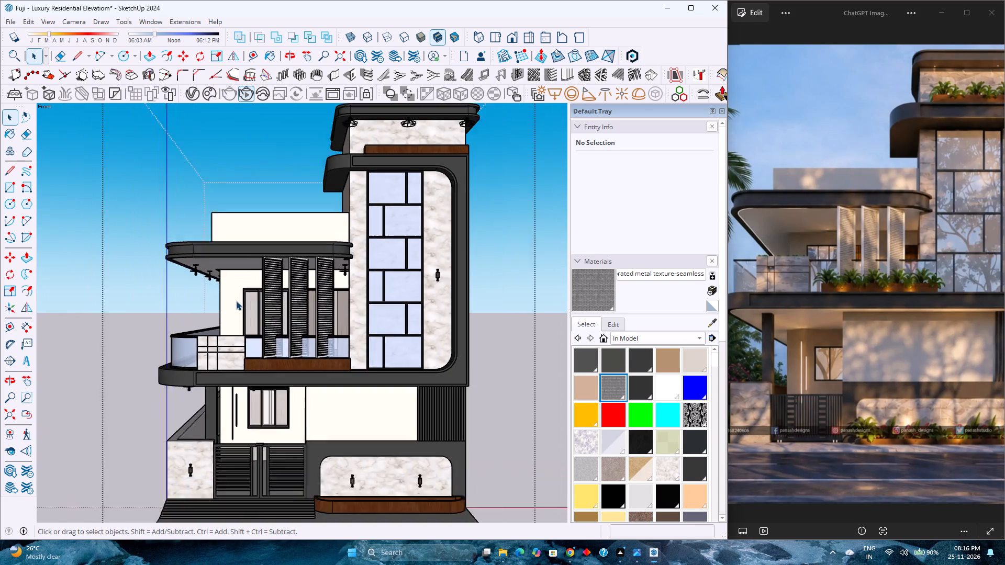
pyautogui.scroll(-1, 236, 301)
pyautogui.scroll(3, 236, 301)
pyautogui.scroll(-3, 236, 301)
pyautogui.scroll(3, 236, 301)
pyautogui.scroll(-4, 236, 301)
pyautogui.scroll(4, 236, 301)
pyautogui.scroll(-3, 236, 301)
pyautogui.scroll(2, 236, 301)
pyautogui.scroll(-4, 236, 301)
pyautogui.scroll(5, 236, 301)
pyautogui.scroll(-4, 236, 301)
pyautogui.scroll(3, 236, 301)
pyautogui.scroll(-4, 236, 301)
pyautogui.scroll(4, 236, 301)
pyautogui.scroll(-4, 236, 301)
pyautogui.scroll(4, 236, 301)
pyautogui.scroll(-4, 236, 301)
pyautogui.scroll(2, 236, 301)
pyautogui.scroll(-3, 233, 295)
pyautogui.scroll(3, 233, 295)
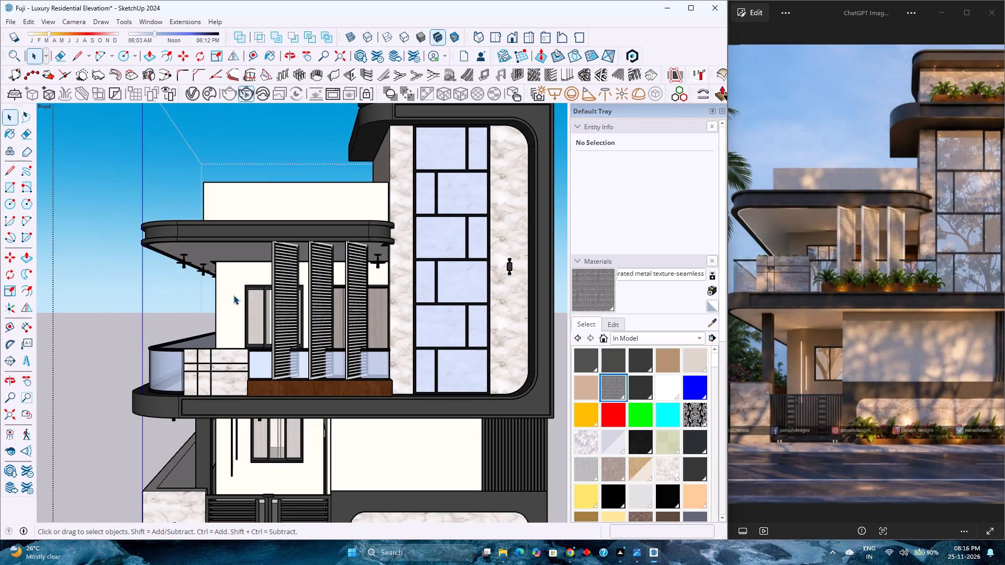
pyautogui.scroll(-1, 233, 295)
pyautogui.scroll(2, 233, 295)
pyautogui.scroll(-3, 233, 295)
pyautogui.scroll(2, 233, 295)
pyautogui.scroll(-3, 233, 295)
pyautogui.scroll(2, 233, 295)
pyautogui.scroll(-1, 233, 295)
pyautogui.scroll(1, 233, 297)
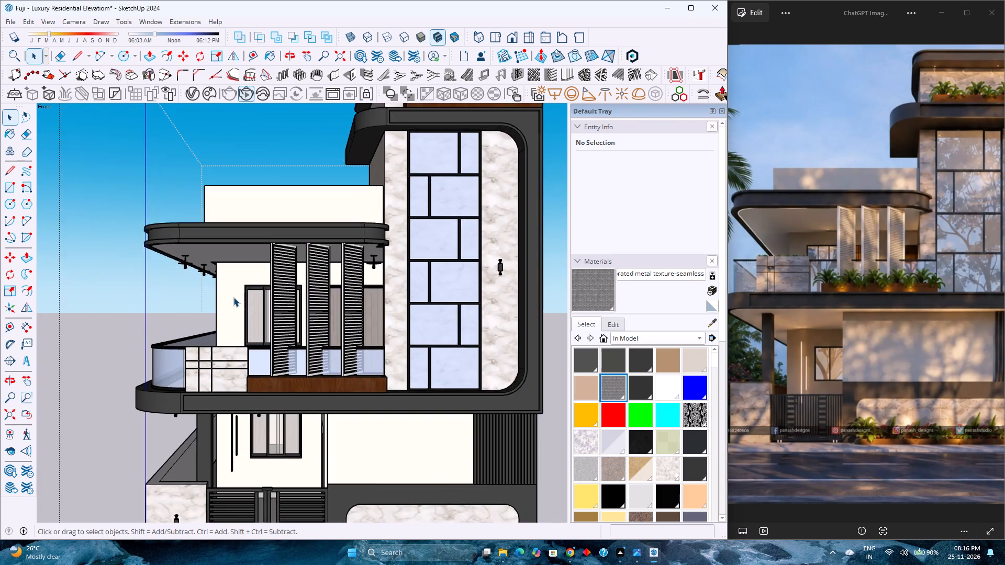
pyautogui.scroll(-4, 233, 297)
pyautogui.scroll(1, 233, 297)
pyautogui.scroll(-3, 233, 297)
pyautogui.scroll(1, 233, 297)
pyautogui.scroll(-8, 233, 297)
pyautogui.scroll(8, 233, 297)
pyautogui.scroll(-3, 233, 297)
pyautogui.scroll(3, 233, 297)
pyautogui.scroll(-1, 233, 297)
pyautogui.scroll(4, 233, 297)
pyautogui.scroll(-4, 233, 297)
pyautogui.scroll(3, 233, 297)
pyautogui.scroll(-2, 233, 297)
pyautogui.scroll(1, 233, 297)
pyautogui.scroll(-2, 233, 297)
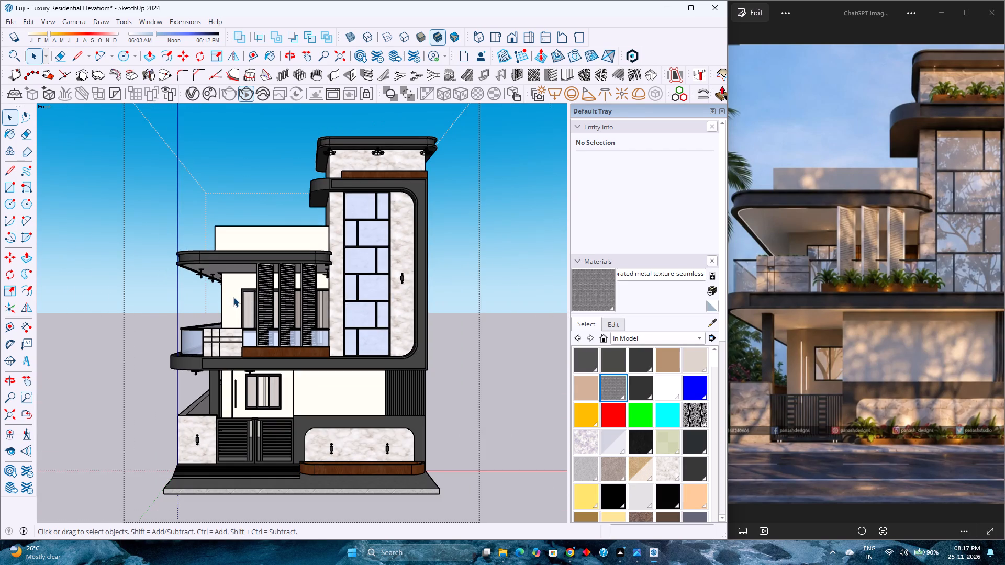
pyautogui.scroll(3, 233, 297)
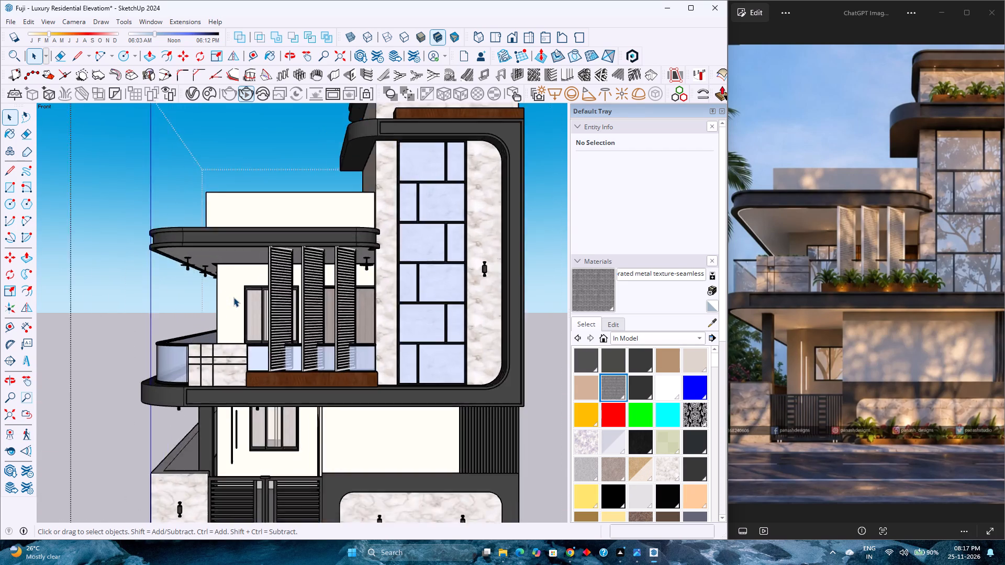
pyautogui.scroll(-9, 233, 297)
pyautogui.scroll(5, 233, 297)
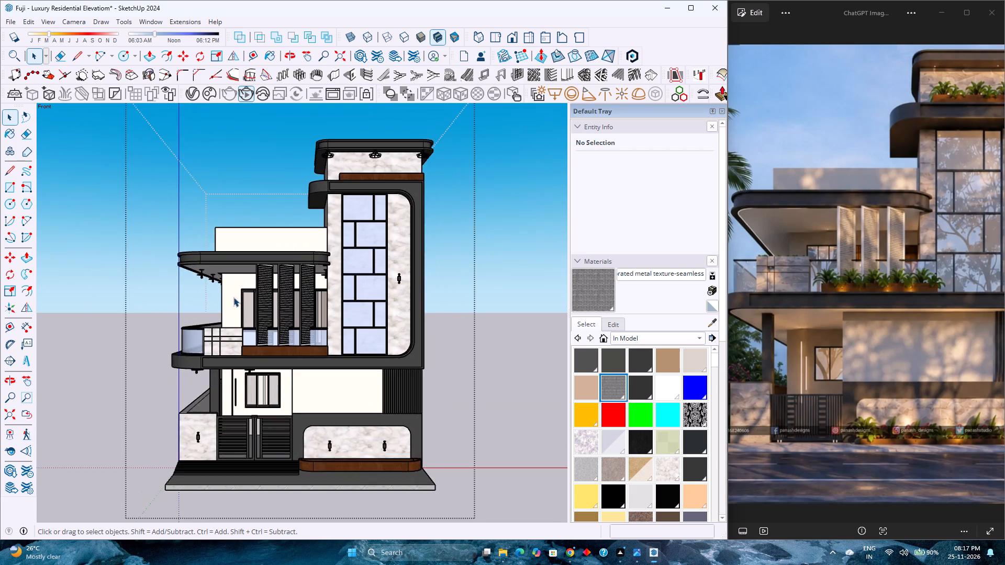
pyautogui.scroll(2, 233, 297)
# Restore the standard front view with the whole model fitted.
pyautogui.click(9, 411)
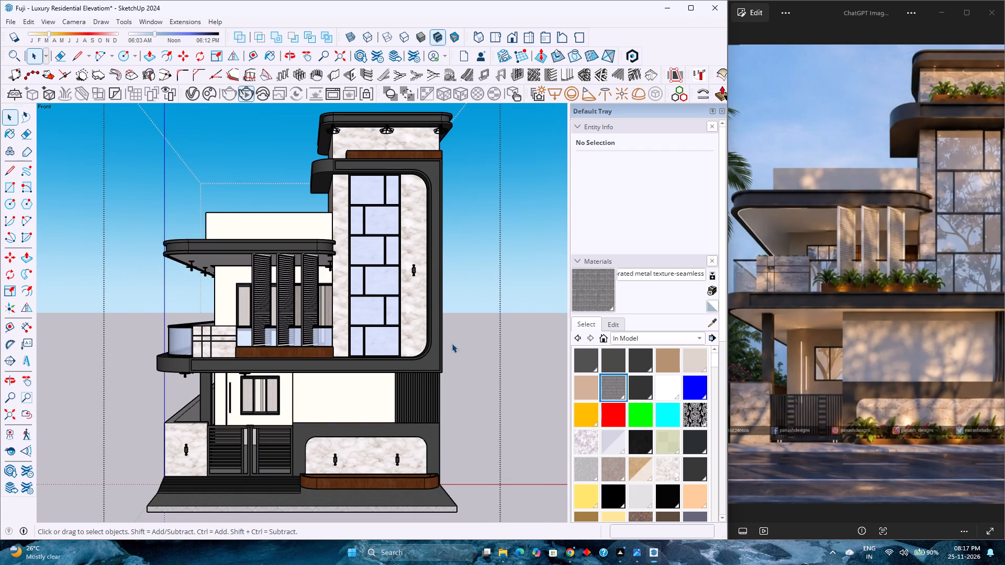
pyautogui.scroll(-3, 378, 320)
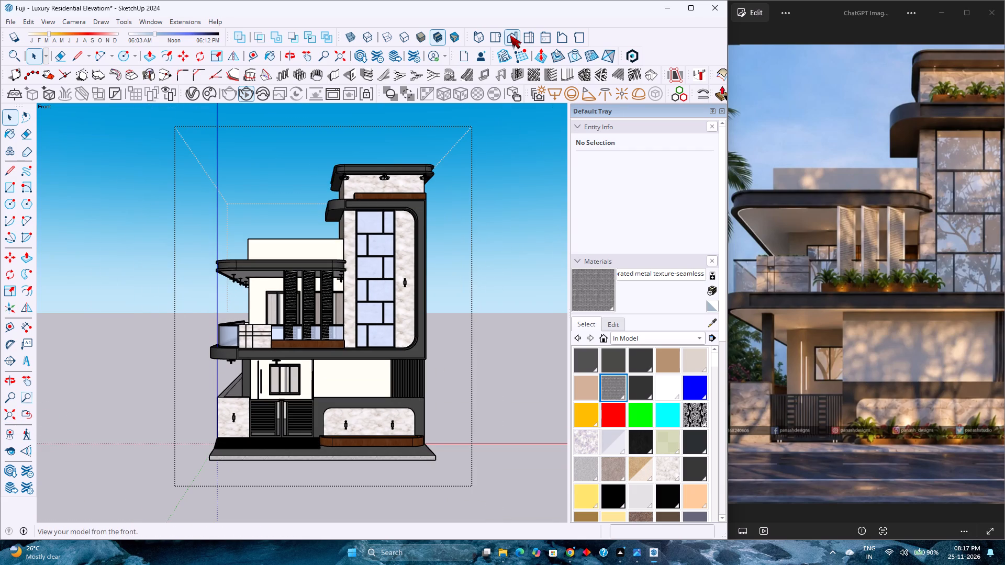
pyautogui.click(510, 35)
pyautogui.click(9, 420)
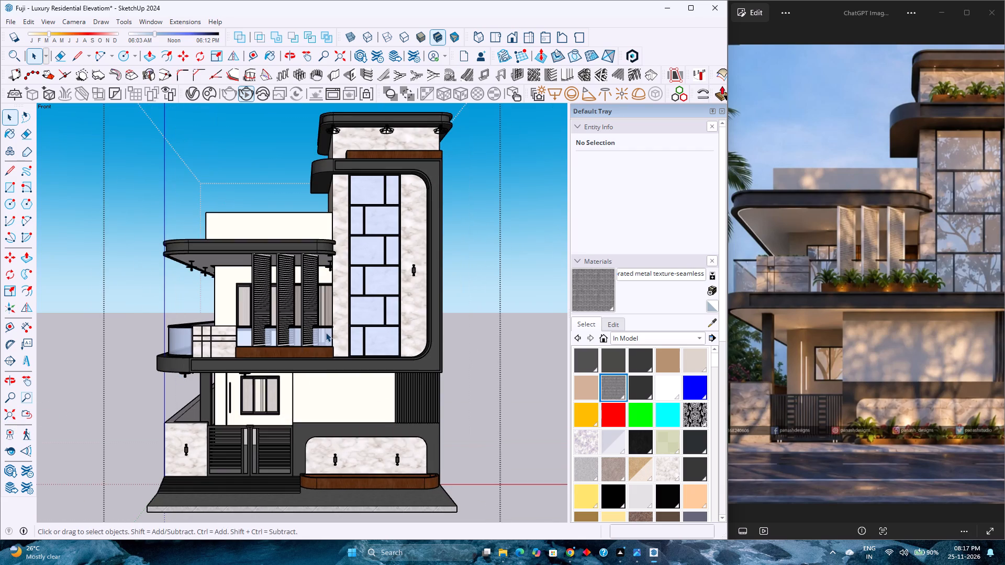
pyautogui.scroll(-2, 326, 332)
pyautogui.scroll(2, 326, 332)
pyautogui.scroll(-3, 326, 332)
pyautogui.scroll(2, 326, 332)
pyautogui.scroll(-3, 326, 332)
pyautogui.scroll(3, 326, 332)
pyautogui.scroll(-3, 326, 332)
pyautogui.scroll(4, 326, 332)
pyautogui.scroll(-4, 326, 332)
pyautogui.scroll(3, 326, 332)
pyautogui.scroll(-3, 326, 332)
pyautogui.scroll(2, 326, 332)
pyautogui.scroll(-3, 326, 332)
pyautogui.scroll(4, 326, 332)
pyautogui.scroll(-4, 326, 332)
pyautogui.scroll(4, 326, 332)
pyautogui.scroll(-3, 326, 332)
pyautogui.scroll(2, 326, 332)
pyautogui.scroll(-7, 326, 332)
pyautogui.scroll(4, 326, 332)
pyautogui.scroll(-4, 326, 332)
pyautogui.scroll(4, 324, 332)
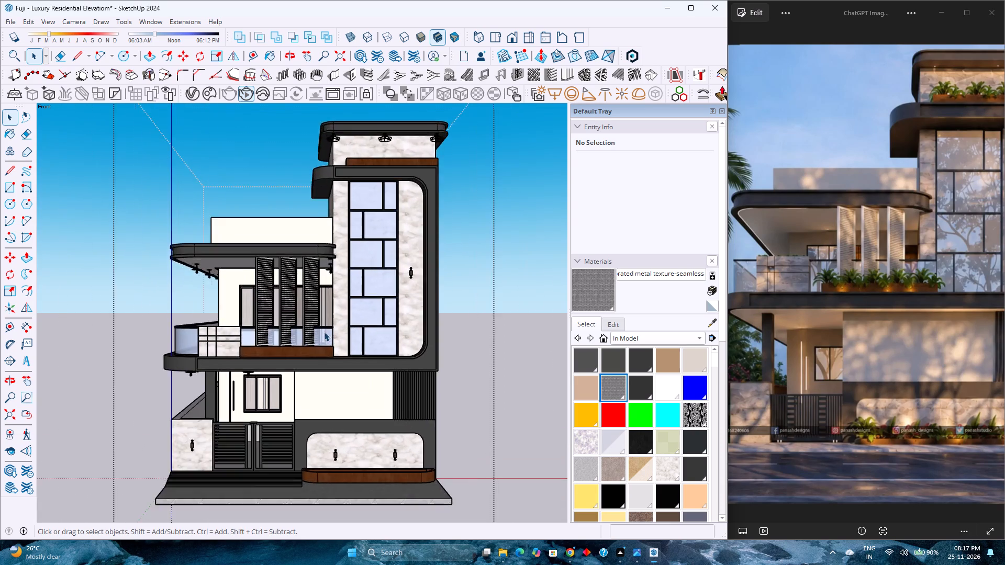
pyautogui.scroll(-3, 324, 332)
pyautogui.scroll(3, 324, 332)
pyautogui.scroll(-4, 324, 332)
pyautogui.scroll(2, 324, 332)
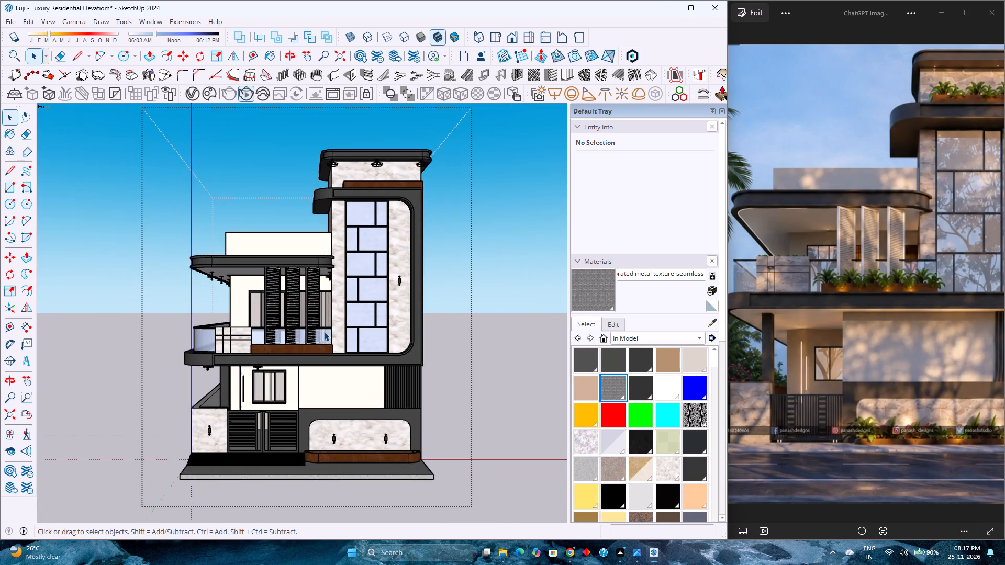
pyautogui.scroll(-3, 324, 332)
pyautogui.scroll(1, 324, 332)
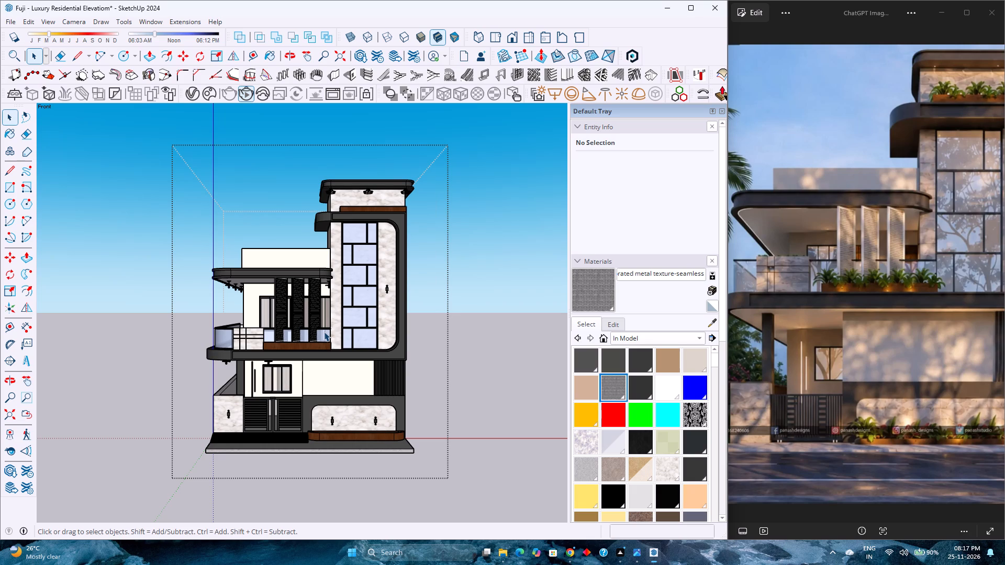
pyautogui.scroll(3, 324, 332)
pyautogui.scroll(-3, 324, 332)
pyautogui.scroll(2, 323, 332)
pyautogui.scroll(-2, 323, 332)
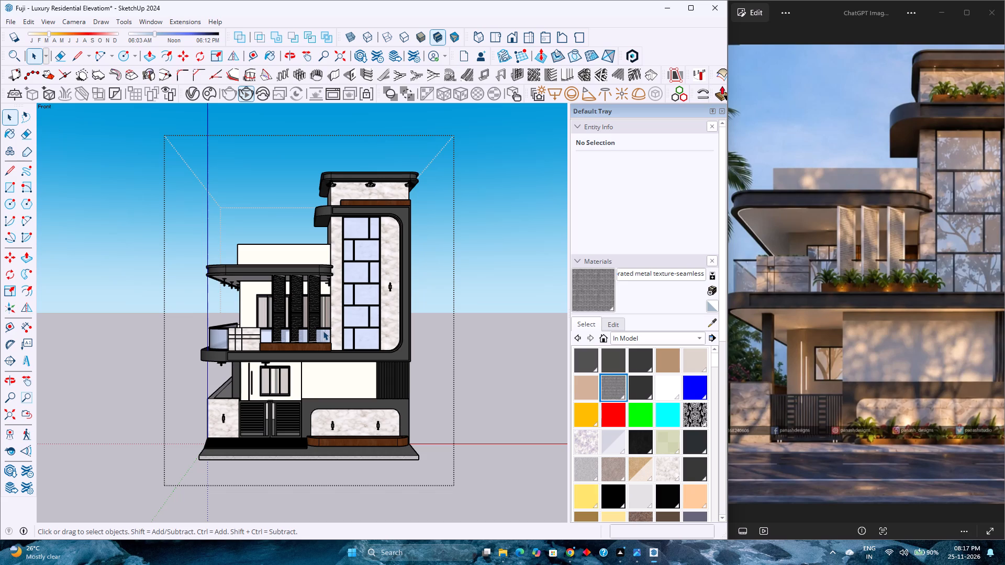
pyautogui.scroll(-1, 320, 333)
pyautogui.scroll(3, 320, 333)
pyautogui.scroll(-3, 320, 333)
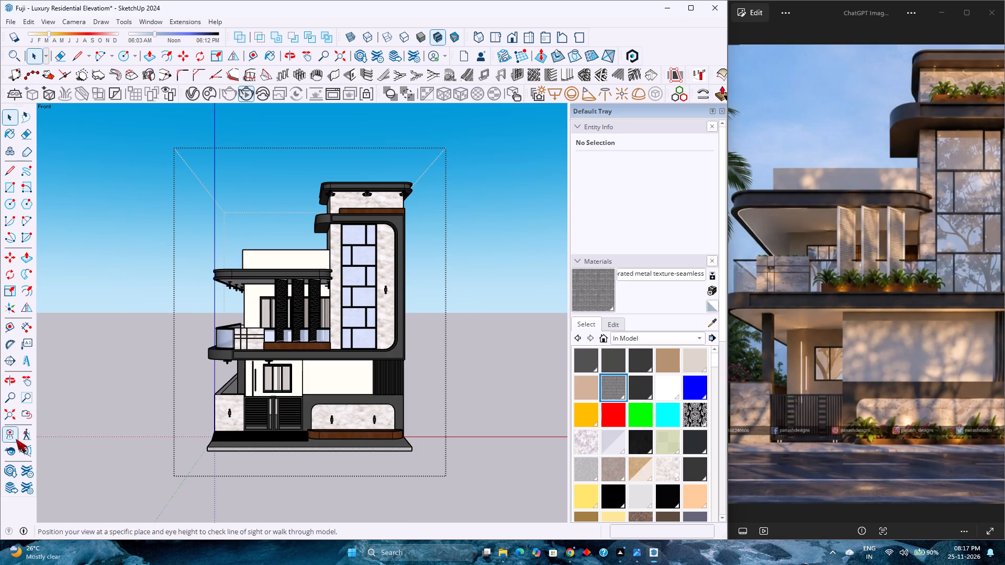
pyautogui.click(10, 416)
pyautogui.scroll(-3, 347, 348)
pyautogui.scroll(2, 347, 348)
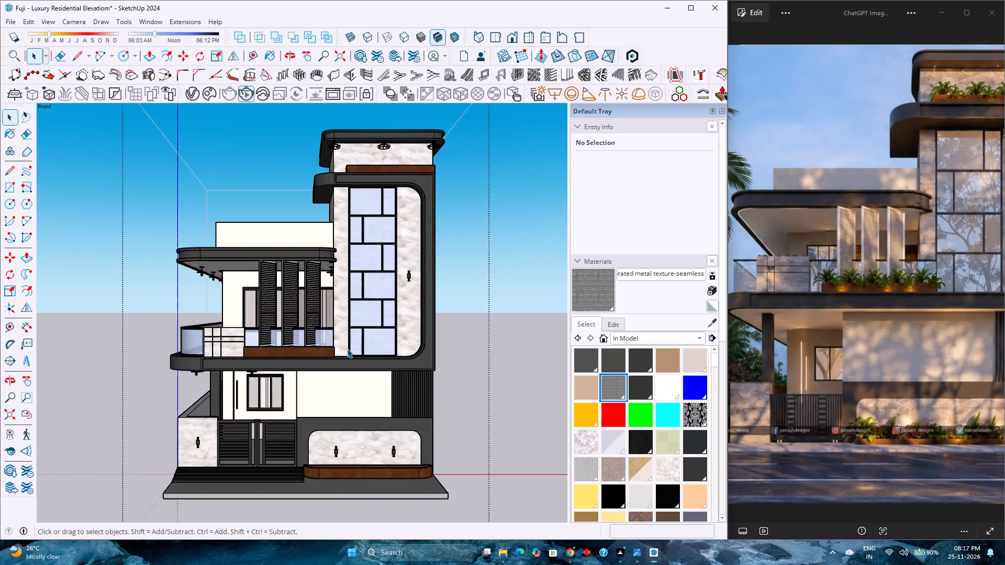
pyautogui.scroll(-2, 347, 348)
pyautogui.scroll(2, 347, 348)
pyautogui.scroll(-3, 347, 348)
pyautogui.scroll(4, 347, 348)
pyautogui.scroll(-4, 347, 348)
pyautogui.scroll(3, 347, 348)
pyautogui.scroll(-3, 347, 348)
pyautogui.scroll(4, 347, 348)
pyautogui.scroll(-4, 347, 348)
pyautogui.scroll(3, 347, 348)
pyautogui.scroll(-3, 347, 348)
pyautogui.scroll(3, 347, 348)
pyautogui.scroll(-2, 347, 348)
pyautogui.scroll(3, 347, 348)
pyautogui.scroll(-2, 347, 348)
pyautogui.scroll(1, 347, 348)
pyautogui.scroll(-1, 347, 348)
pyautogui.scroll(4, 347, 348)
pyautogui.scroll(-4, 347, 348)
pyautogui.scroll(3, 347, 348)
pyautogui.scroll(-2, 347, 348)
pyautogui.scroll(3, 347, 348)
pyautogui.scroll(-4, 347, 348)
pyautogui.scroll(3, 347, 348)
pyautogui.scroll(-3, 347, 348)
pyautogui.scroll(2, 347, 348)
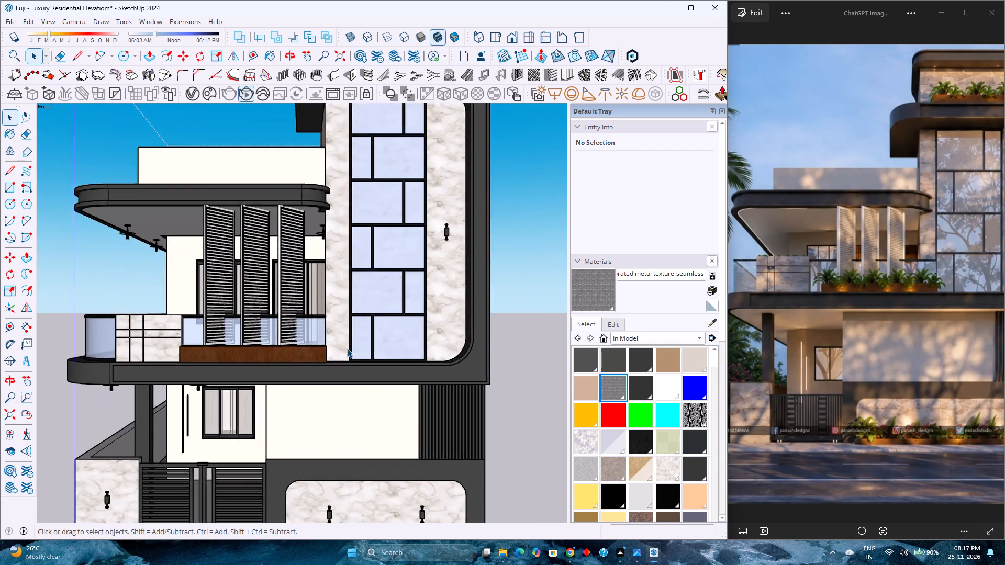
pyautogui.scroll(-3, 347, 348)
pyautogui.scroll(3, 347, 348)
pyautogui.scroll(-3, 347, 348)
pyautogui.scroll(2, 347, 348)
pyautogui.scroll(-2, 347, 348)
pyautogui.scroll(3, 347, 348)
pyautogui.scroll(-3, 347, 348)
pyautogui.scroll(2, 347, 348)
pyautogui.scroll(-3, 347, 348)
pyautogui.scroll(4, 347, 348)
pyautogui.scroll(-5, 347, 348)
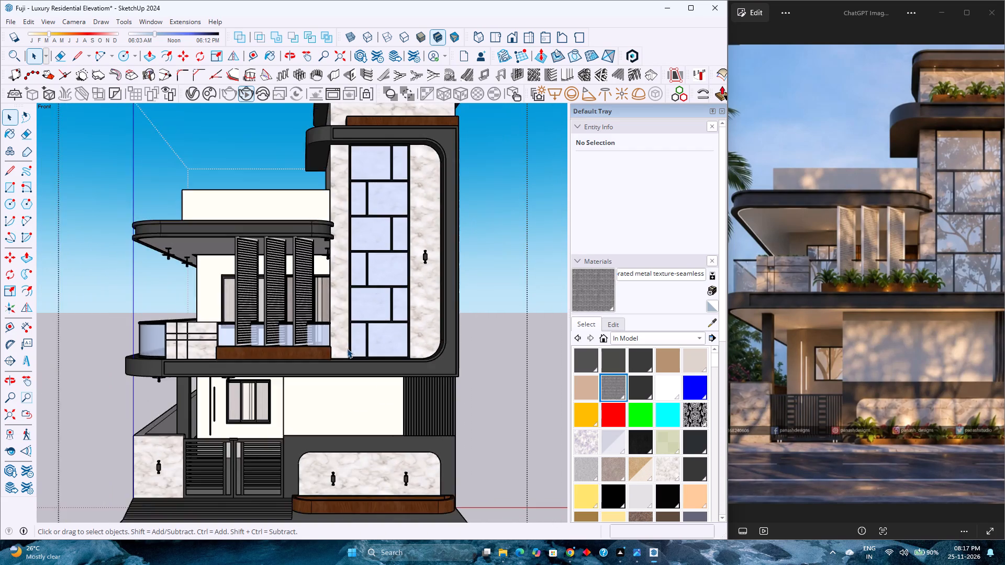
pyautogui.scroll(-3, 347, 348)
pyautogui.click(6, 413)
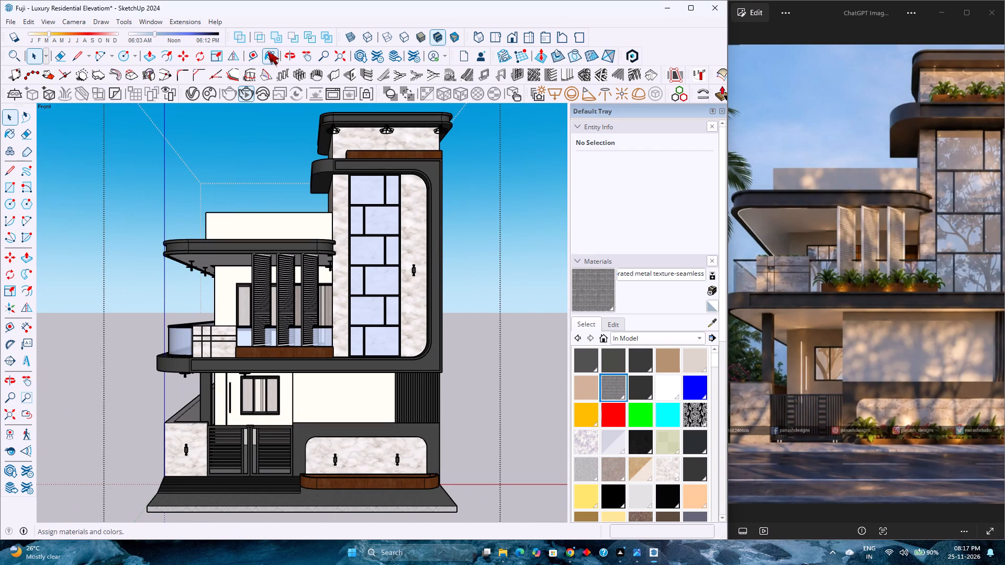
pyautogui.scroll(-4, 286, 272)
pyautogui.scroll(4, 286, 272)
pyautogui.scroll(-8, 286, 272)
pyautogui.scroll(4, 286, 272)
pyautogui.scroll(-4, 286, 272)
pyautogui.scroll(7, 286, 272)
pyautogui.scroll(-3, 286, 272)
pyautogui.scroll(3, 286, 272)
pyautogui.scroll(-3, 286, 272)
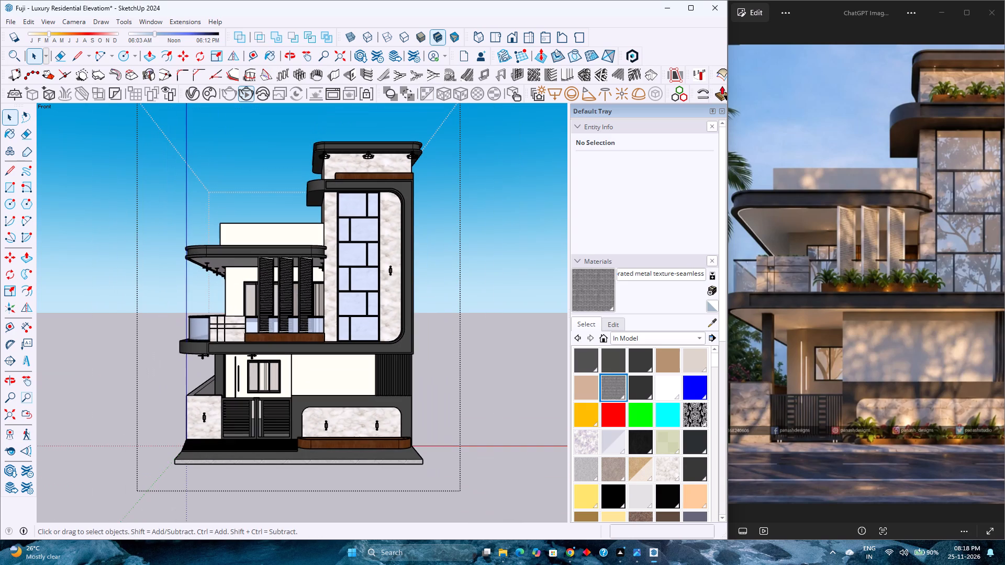
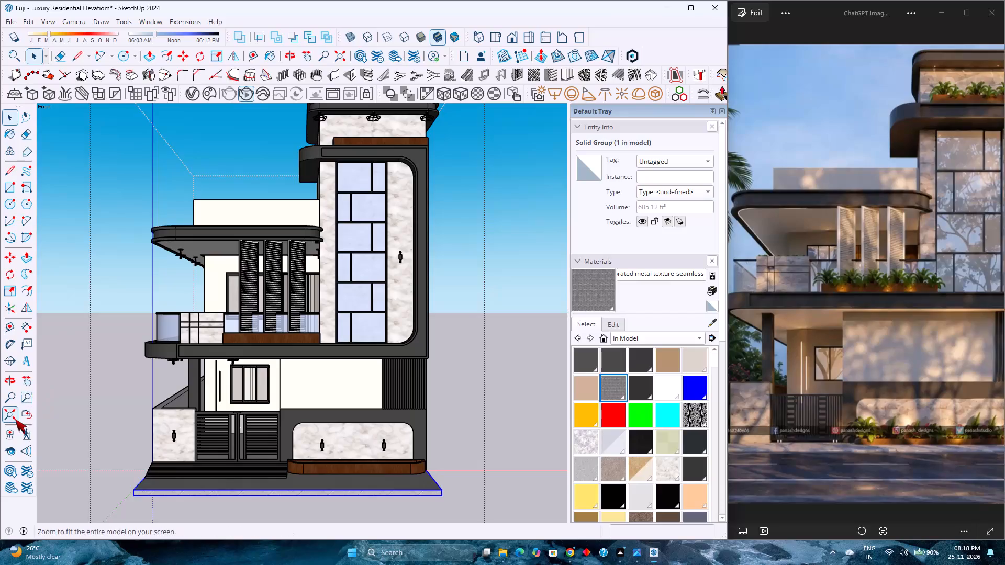
# Save the house elevation model.
pyautogui.hotkey('ctrl', 's')
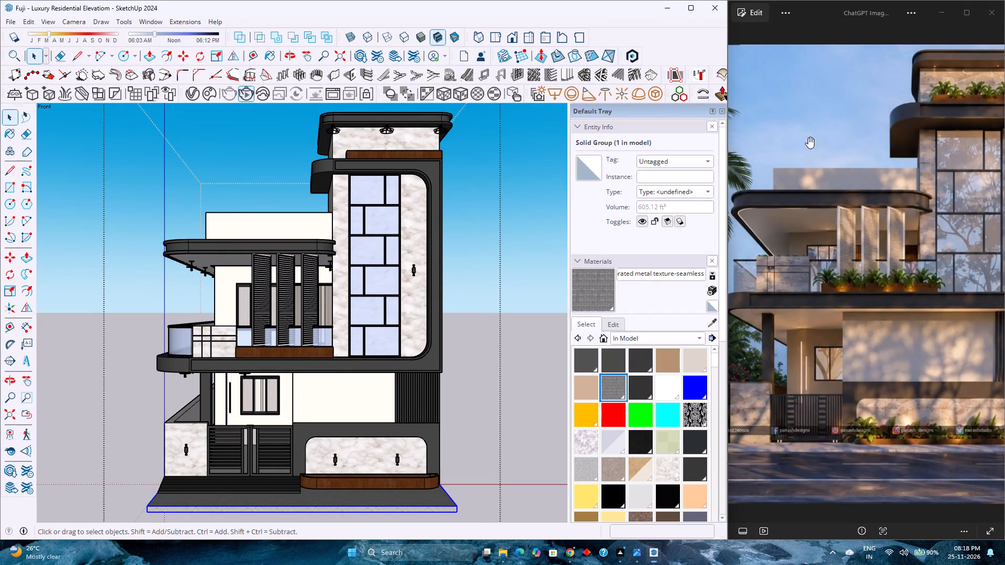
# Close the reference image viewer and maximize the modelling window to fill the screen.
pyautogui.click(990, 15)
pyautogui.click(696, 12)
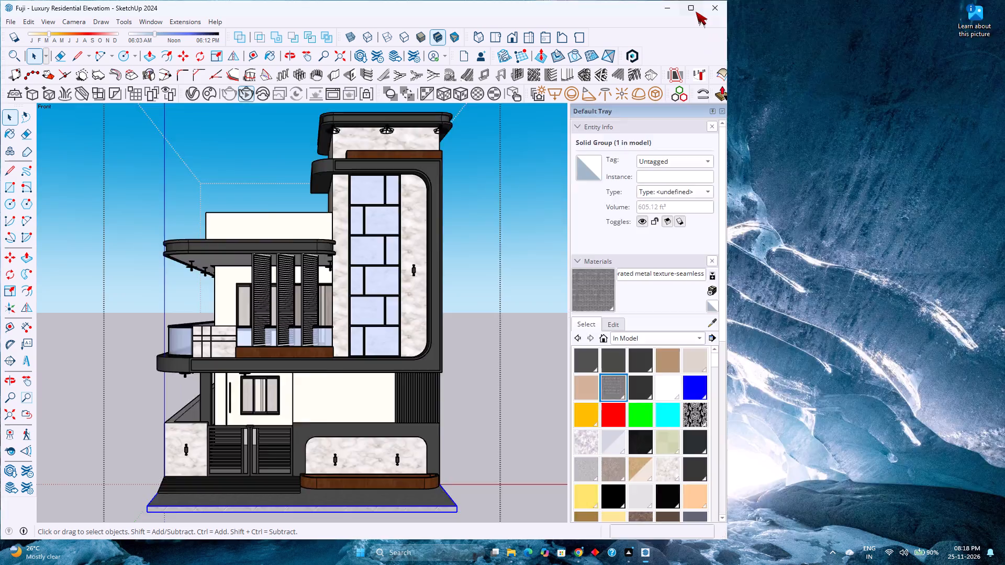
# Save the house elevation model again in the maximized window.
pyautogui.scroll(-2, 455, 295)
pyautogui.scroll(3, 454, 292)
pyautogui.scroll(-3, 454, 292)
pyautogui.scroll(3, 454, 292)
pyautogui.scroll(-4, 454, 292)
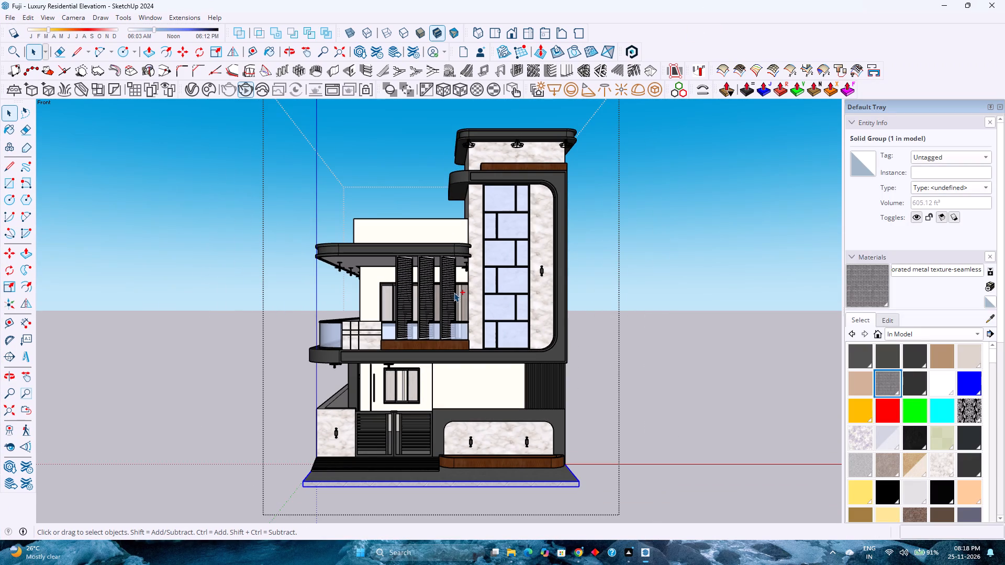
pyautogui.hotkey('ctrl', 's')
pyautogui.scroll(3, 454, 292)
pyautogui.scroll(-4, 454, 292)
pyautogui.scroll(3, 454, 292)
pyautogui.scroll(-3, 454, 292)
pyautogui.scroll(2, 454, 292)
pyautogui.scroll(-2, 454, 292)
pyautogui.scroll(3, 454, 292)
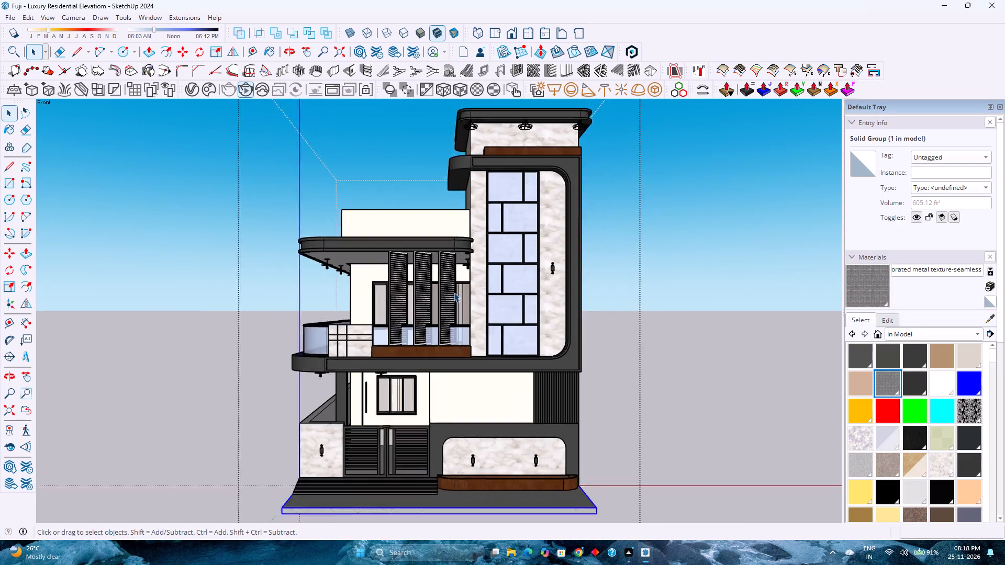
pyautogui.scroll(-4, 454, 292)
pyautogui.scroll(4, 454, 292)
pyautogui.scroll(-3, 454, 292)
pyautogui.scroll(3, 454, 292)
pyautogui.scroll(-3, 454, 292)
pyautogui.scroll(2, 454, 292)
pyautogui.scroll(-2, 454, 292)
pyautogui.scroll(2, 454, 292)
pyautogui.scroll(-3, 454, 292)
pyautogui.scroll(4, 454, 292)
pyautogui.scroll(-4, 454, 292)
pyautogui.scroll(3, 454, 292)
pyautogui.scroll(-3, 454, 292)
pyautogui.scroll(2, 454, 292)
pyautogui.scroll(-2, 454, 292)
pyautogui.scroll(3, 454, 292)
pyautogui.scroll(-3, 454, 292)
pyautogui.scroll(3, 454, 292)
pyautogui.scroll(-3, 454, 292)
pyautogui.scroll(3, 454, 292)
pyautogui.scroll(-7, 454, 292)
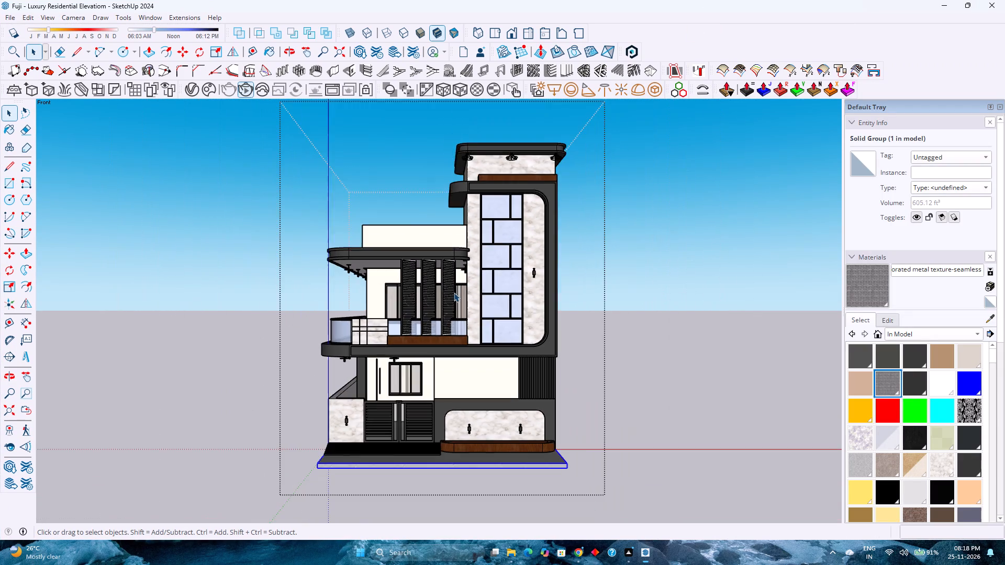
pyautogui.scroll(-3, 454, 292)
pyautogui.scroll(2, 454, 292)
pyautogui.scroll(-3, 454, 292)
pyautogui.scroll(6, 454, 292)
# Close the group open for editing around the house and clear the selection.
pyautogui.rightClick(454, 292)
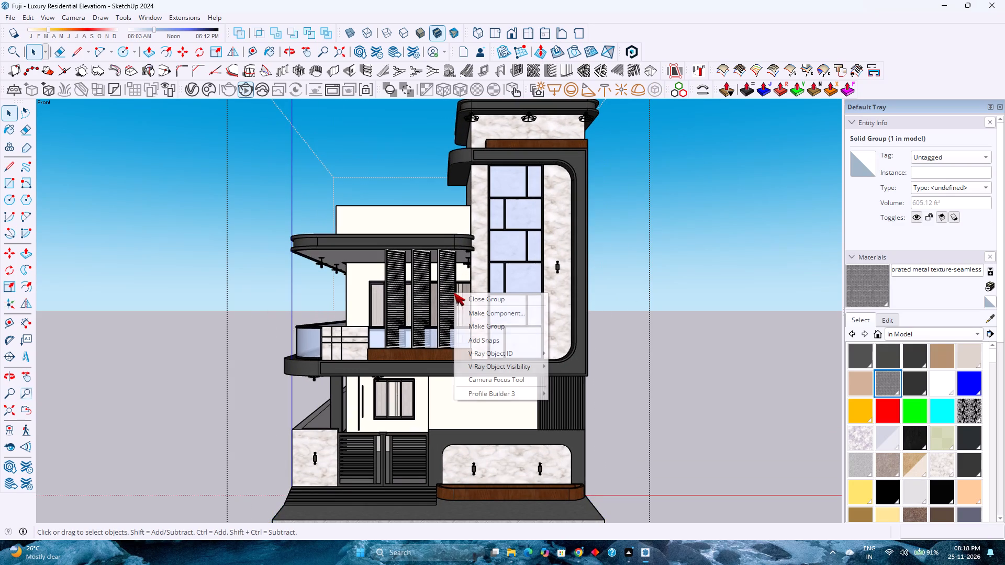
pyautogui.scroll(-2, 454, 292)
pyautogui.click(711, 333)
pyautogui.scroll(-3, 490, 306)
pyautogui.scroll(2, 554, 298)
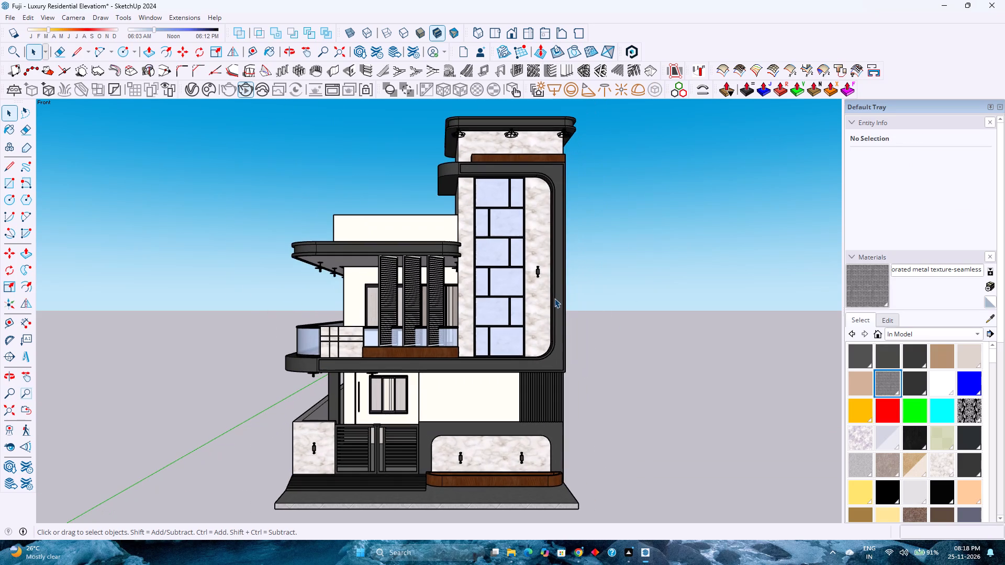